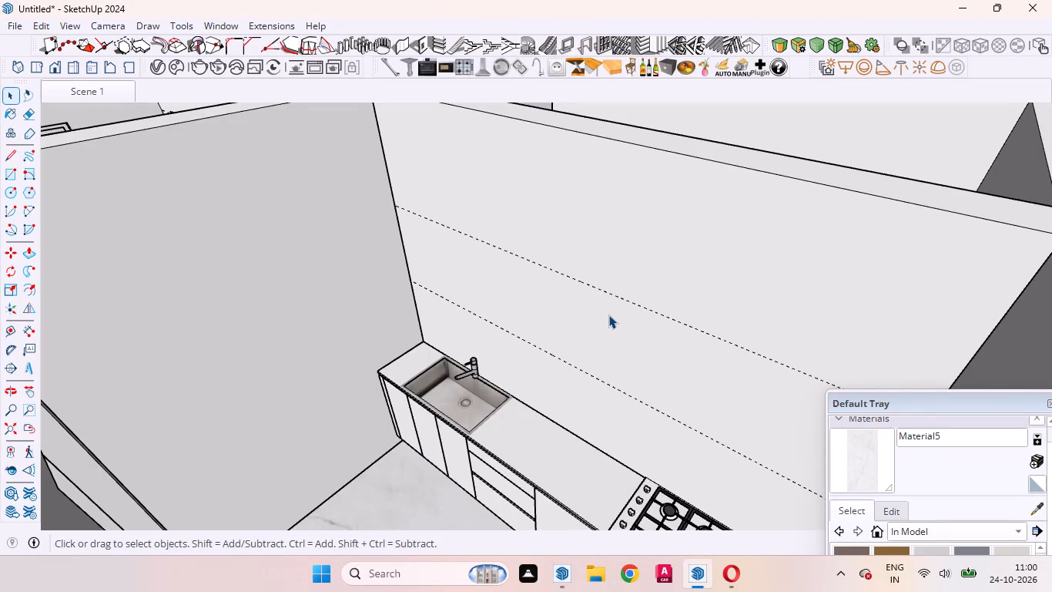
Measure the depth of the kitchen countertop at its sink end, without keeping a dimension.
scroll(516, 343, "down", 4)
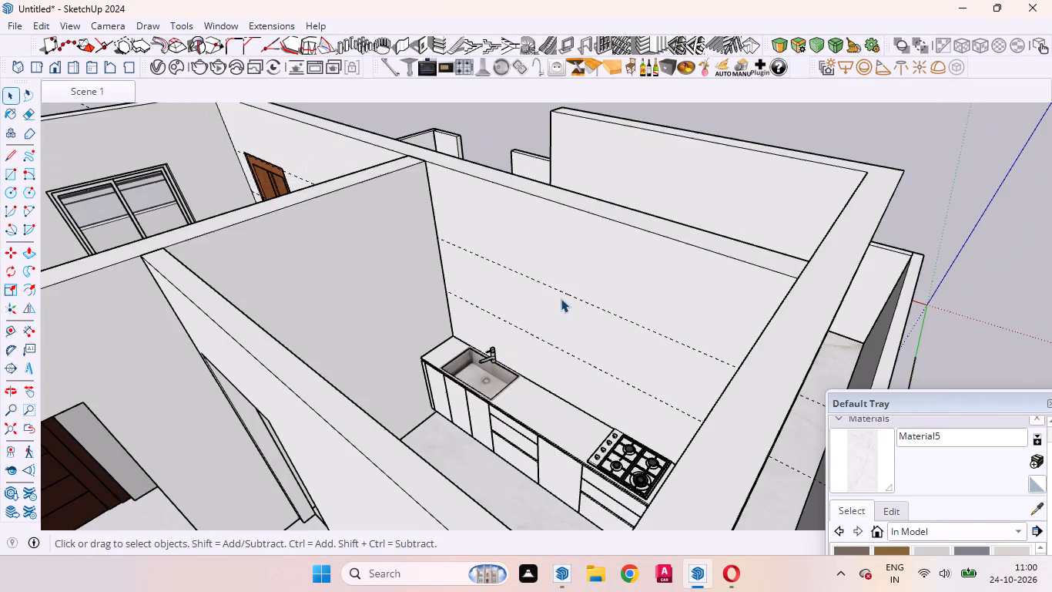
middle_click_drag(578, 345, 575, 373)
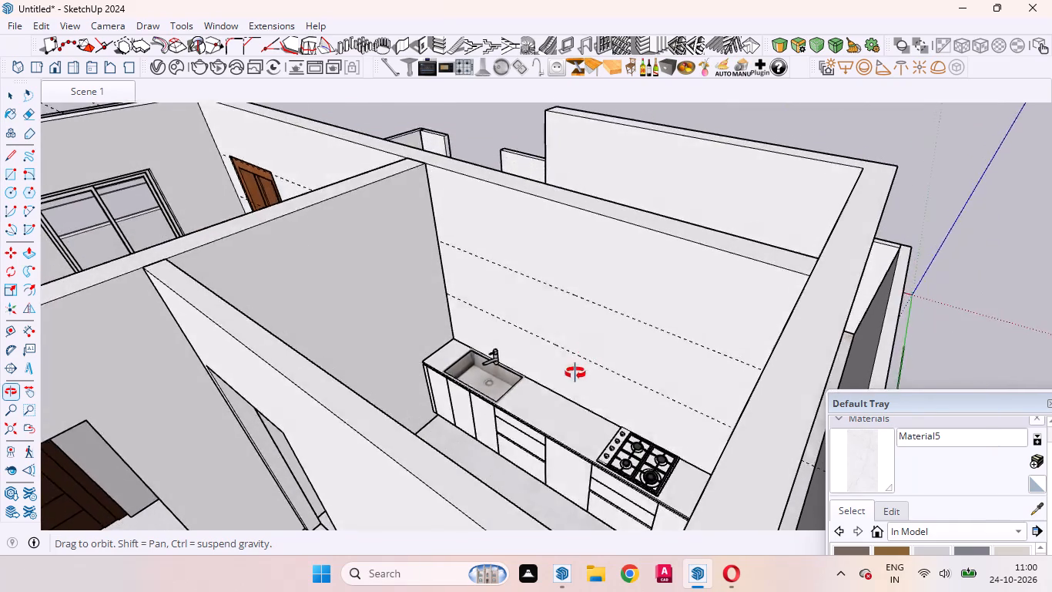
middle_click_drag(575, 373, 885, 259)
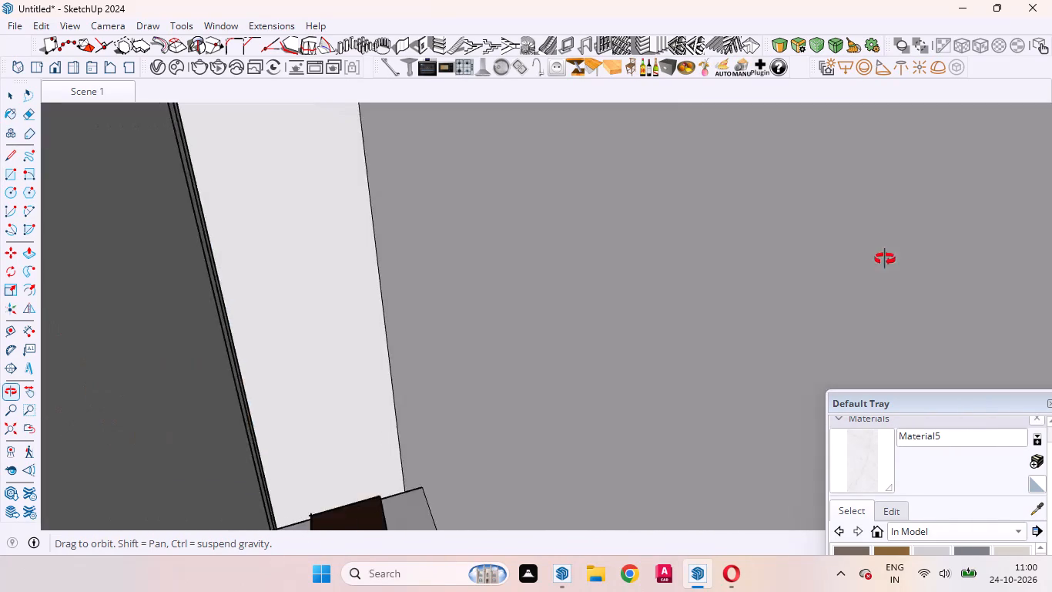
middle_click_drag(885, 259, 510, 384)
scroll(525, 288, "down", 5)
scroll(501, 323, "up", 5)
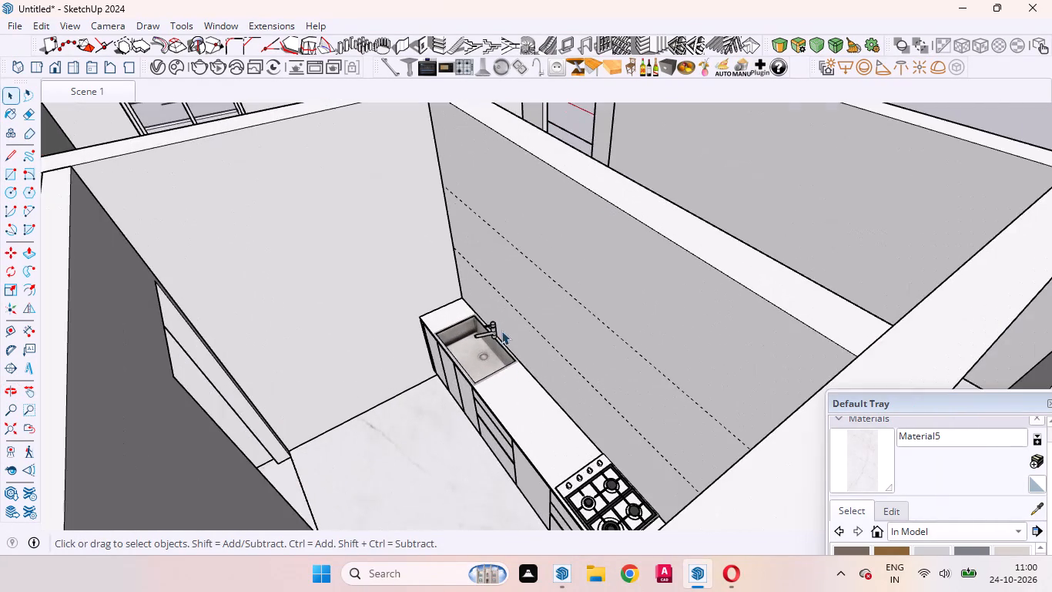
scroll(514, 384, "up", 5)
middle_click_drag(631, 327, 640, 389)
scroll(505, 373, "down", 3)
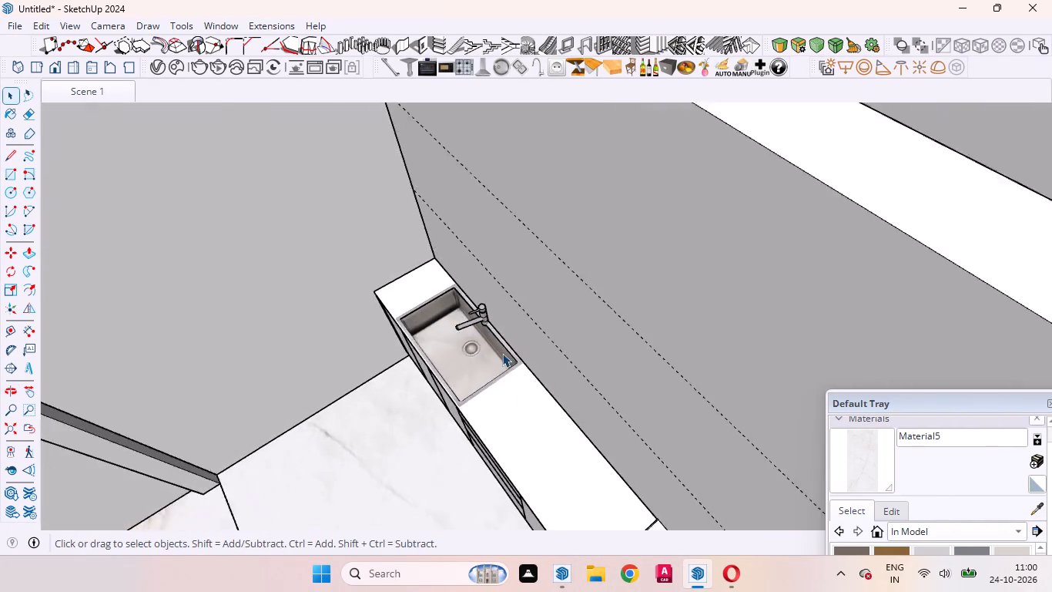
scroll(502, 353, "down", 11)
scroll(512, 217, "down", 4)
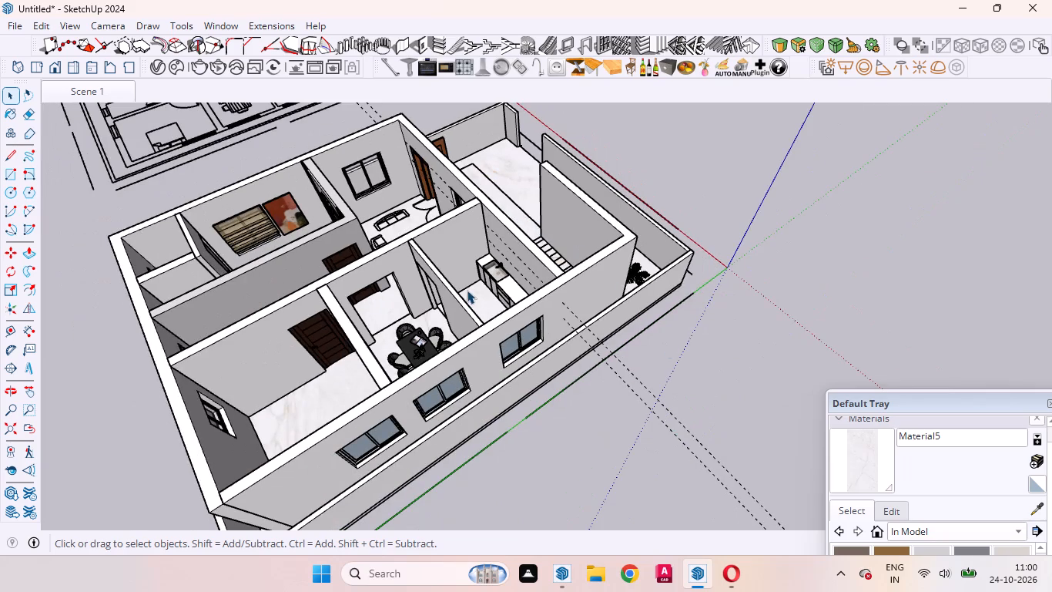
scroll(467, 288, "up", 9)
middle_click_drag(599, 293, 692, 359)
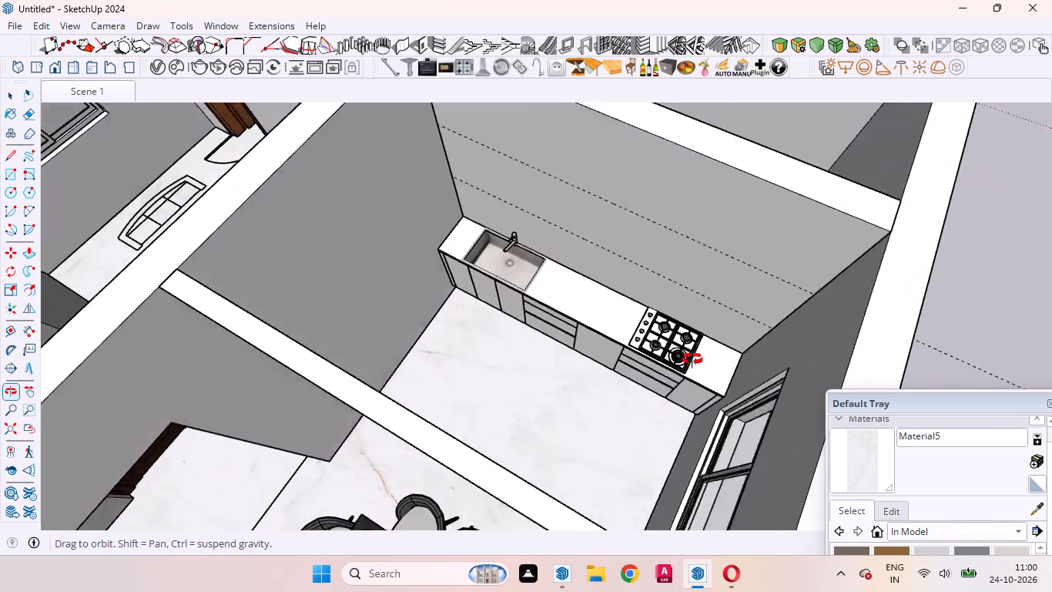
middle_click_drag(692, 359, 662, 378)
scroll(604, 318, "up", 8)
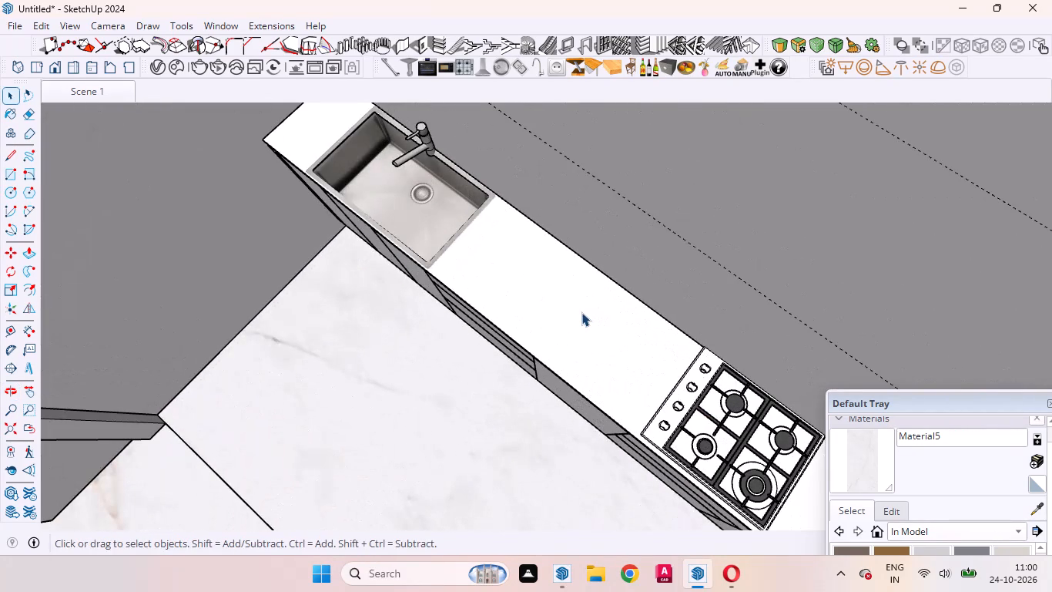
key("d")
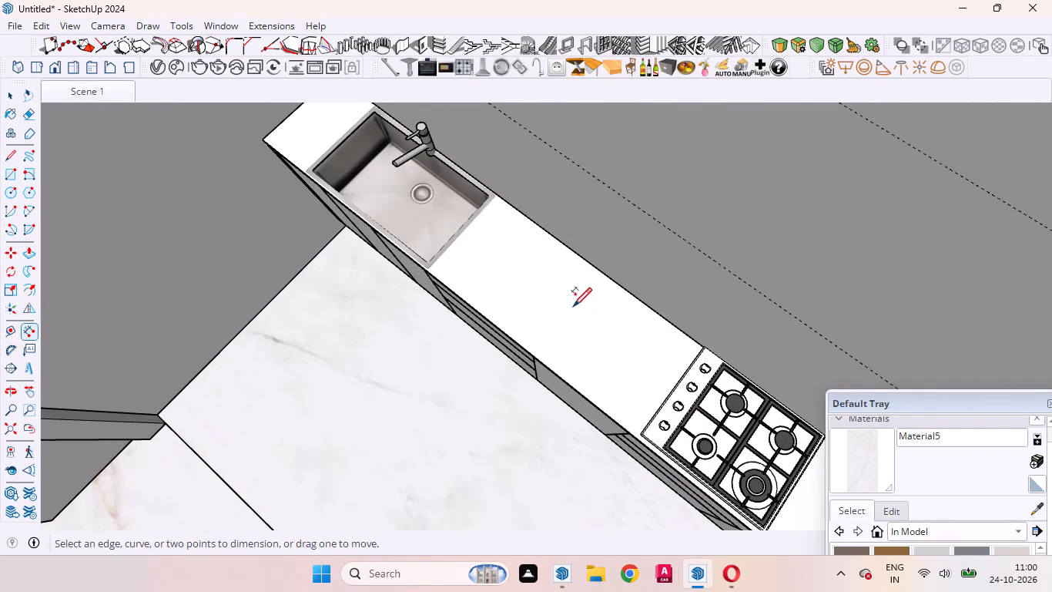
scroll(390, 503, "down", 3)
scroll(363, 269, "up", 4)
scroll(370, 169, "up", 4)
left_click(342, 166)
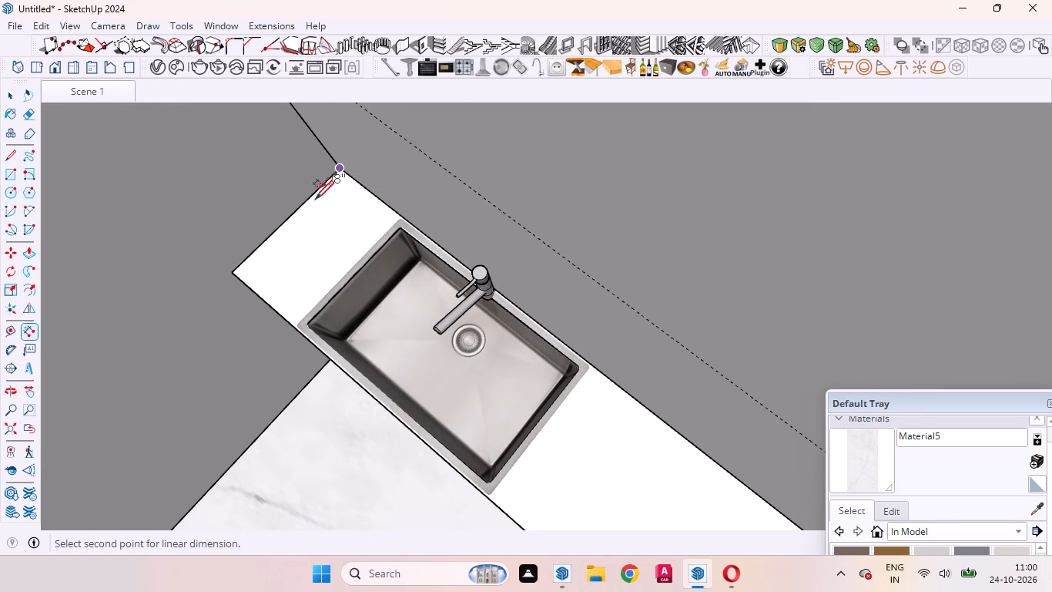
left_click(233, 269)
key("space")
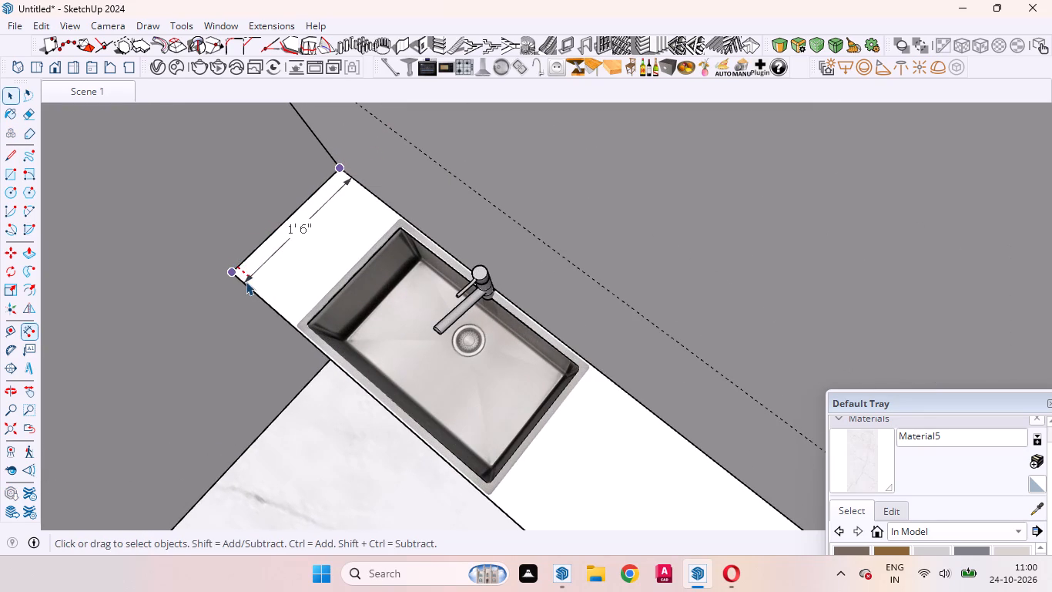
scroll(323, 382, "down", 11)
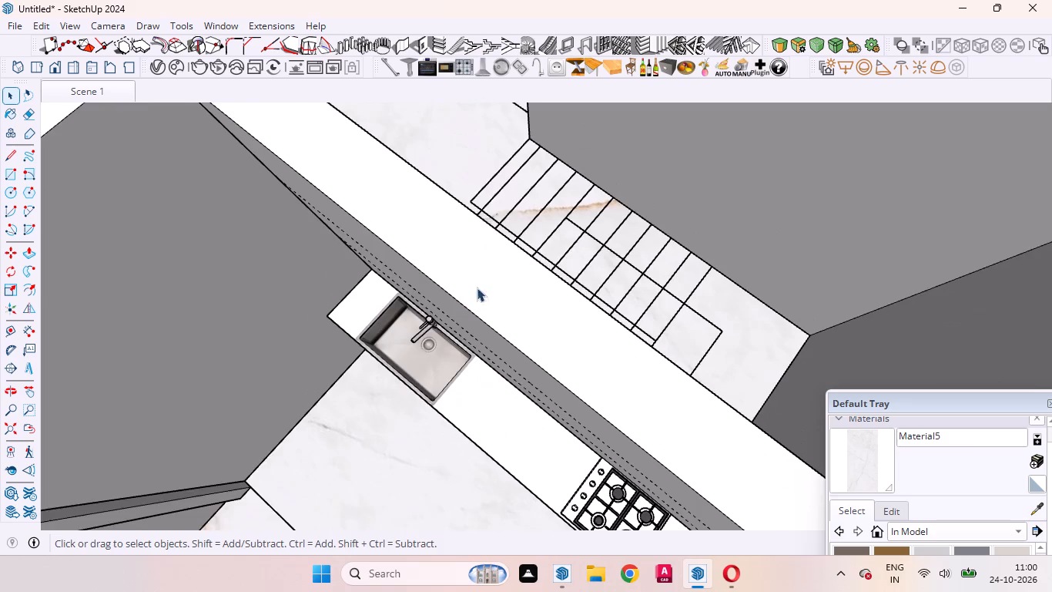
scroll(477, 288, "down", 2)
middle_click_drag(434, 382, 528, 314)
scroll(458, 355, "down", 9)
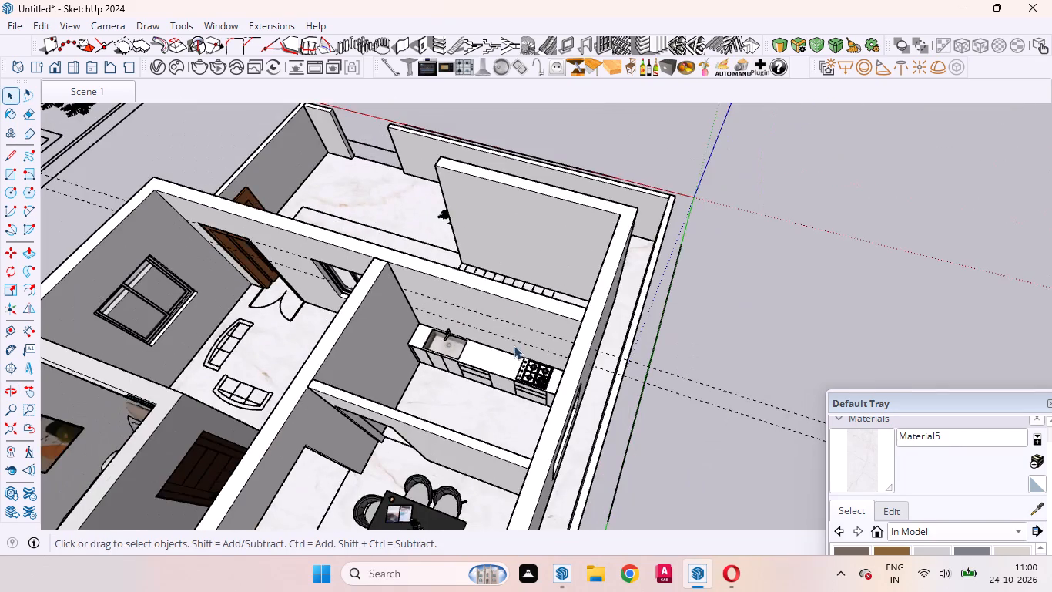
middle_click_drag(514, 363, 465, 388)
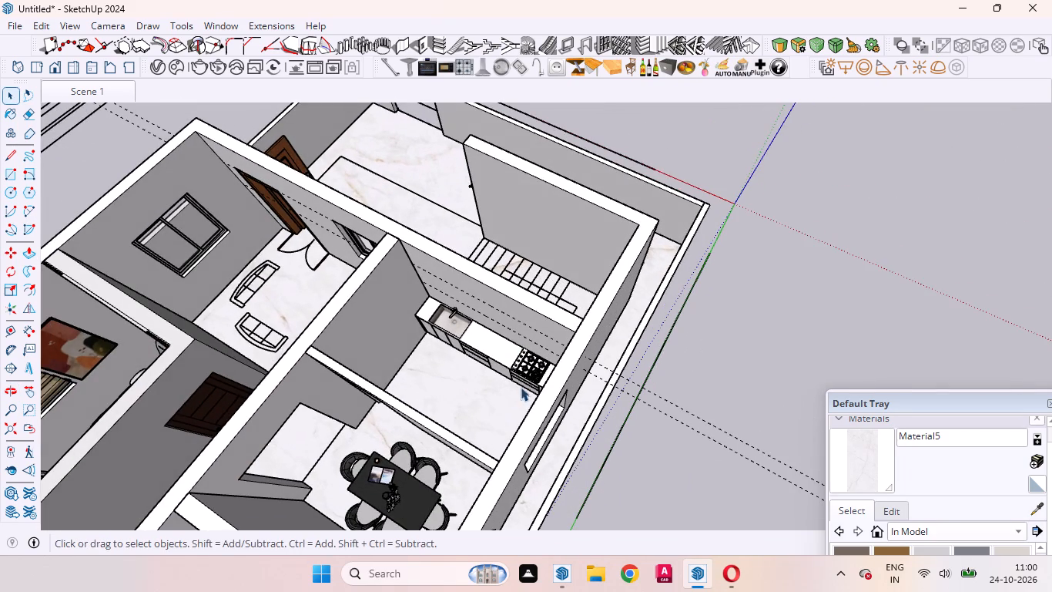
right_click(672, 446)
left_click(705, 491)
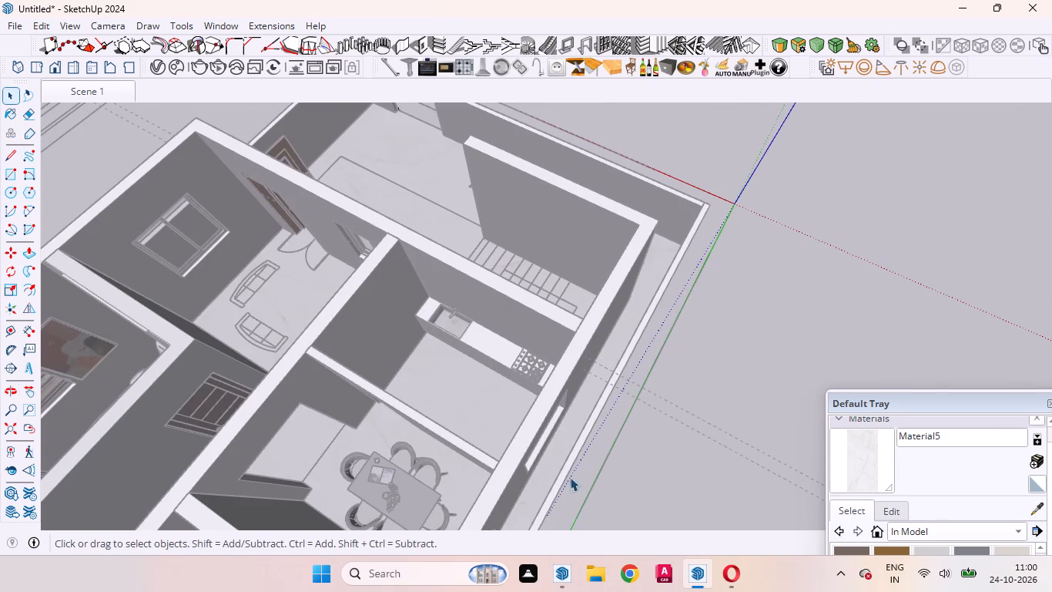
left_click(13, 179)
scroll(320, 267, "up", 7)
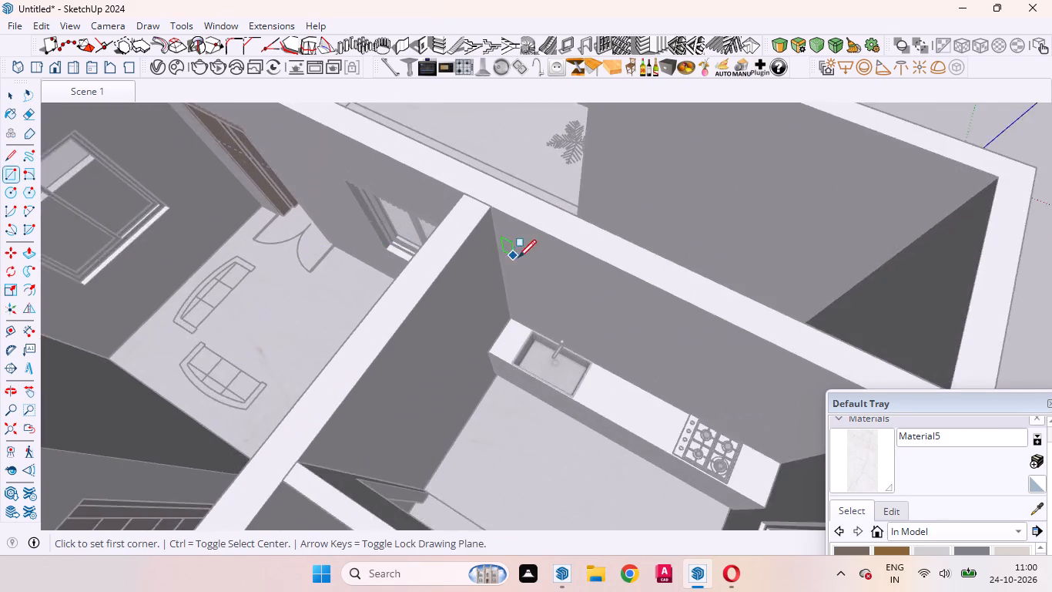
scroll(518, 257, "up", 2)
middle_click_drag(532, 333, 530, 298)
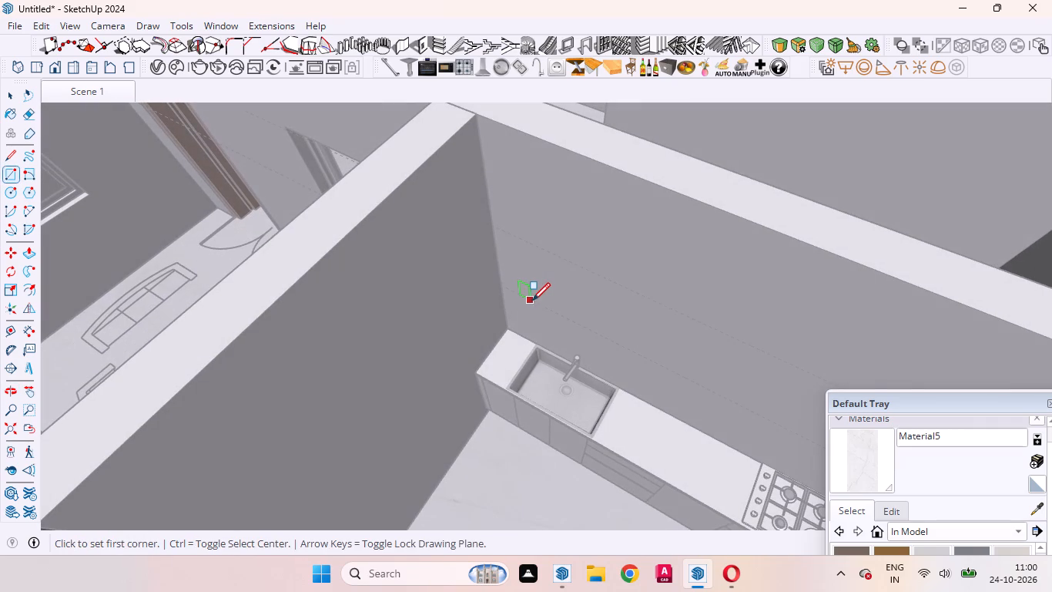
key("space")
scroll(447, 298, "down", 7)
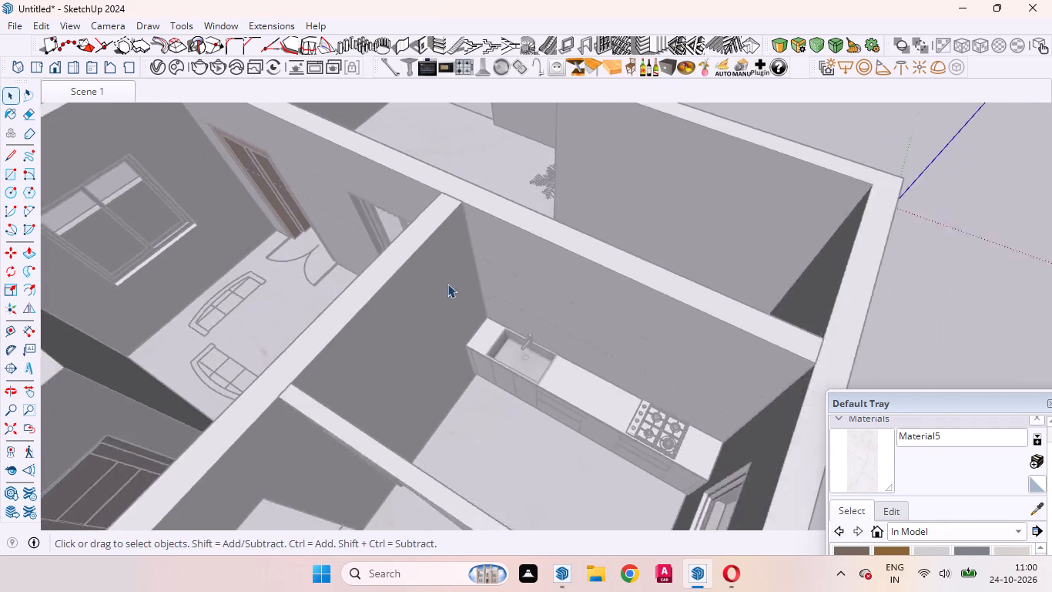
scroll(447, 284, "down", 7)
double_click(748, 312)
Move the upper horizontal guide on the kitchen wall up by 4".
scroll(543, 291, "up", 8)
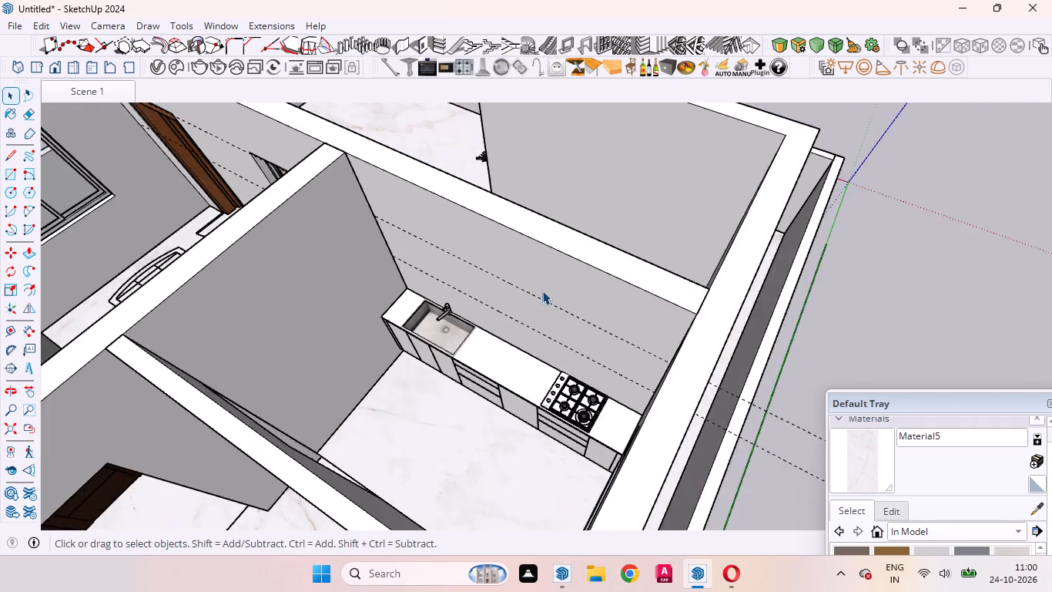
scroll(542, 291, "up", 4)
left_click(539, 298)
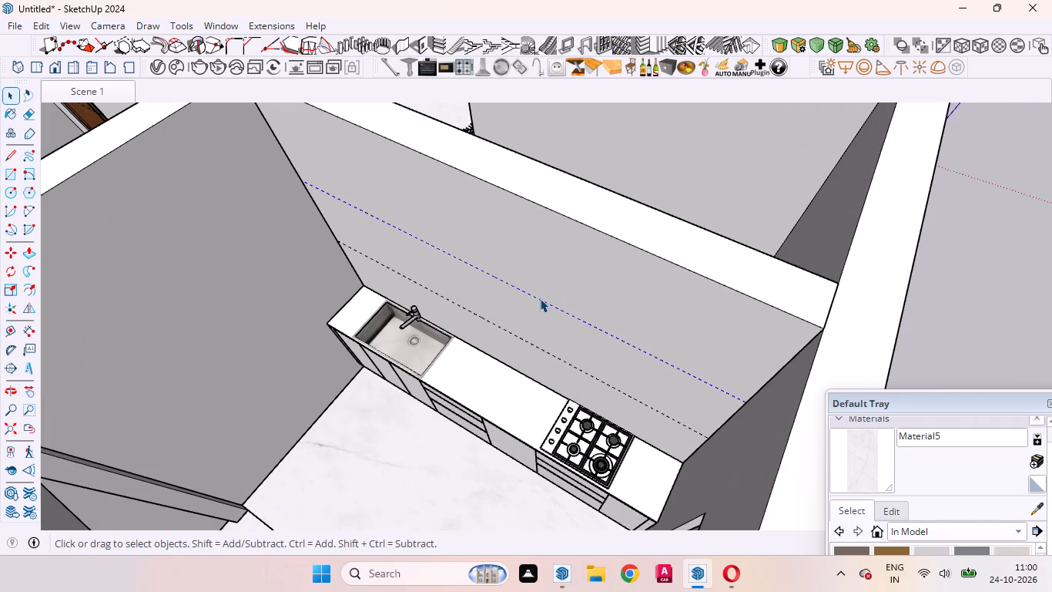
key("m")
left_click(540, 298)
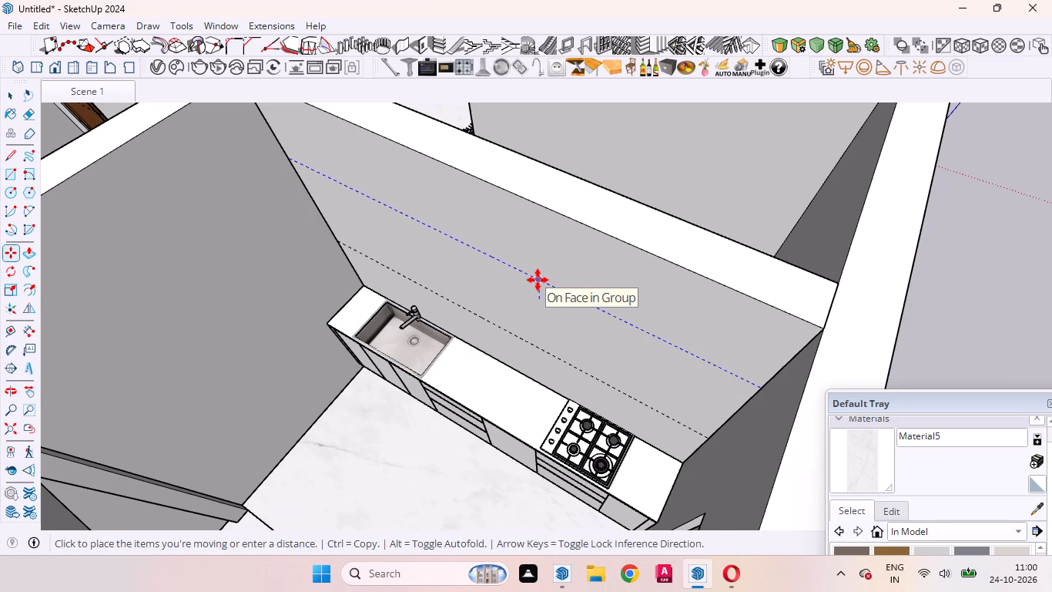
key("4")
key("Return")
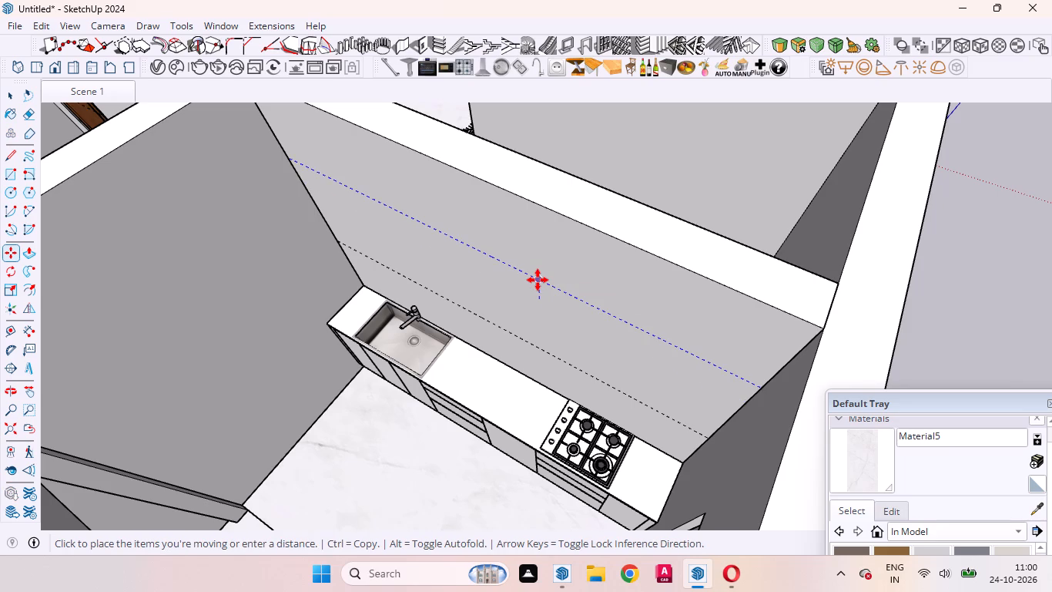
key("space")
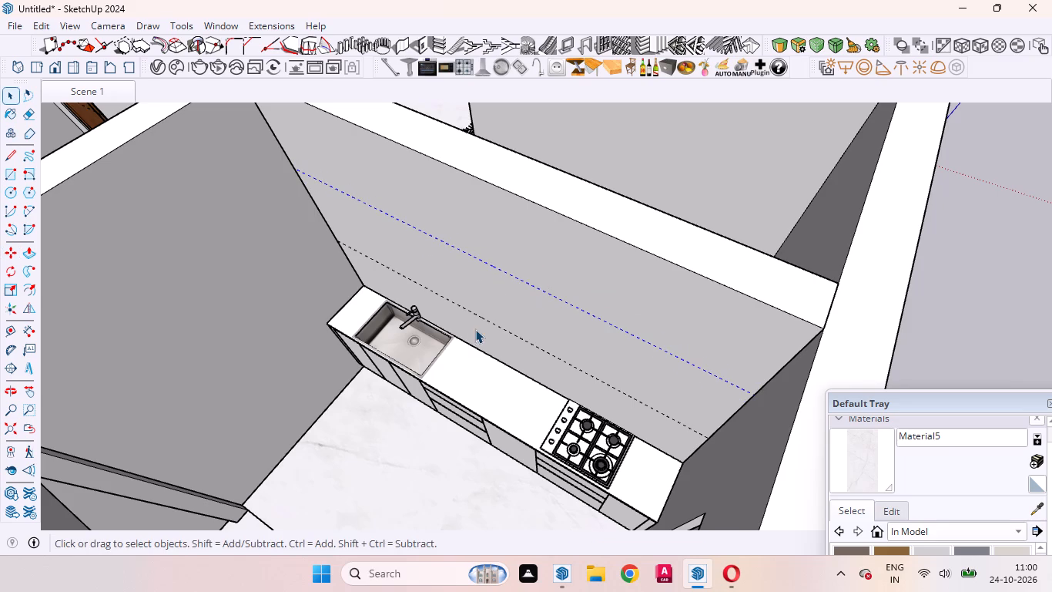
Start a new group and draw a rectangle on the kitchen wall between the two guides, spanning the full wall width.
middle_click_drag(476, 329, 474, 355)
scroll(471, 346, "up", 1)
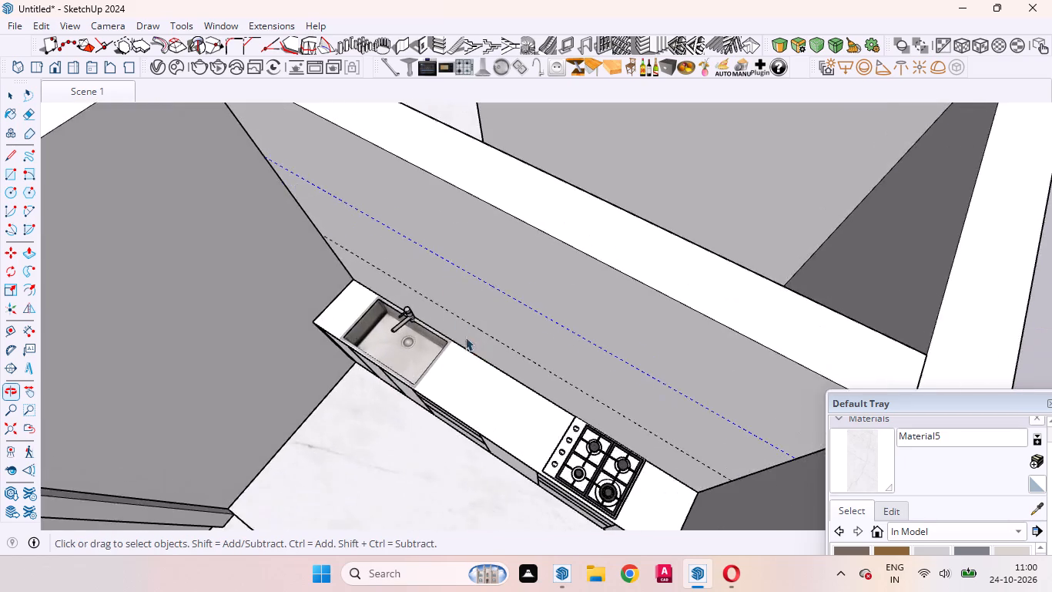
scroll(450, 284, "down", 13)
left_click(714, 309)
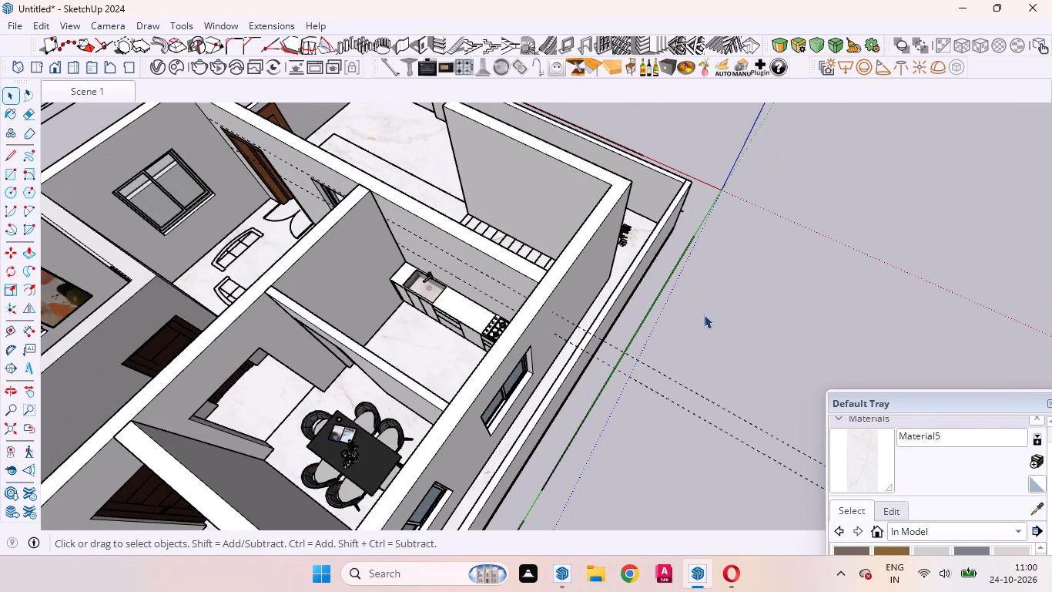
right_click(704, 316)
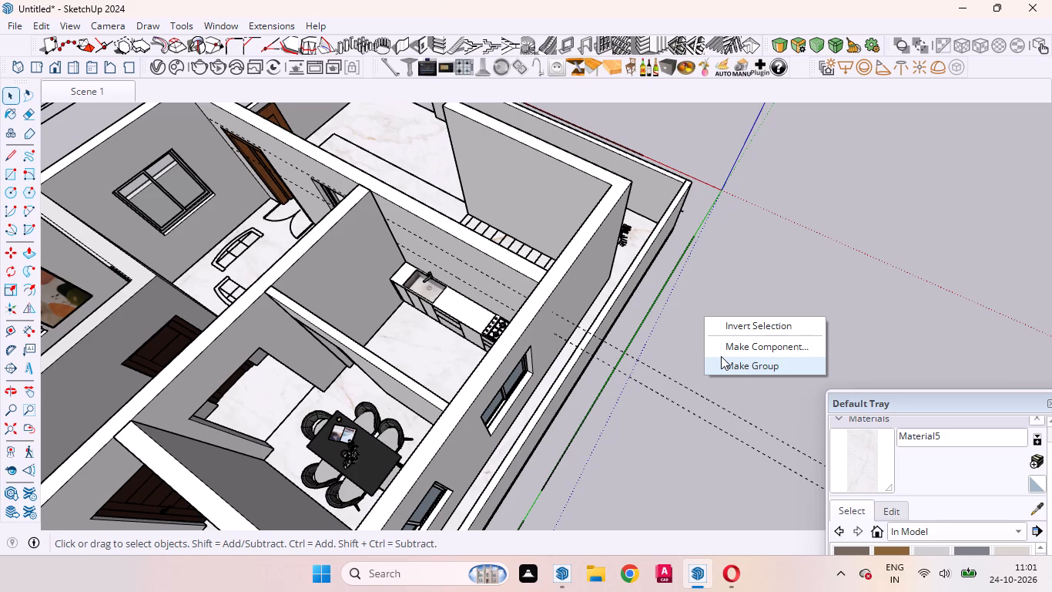
left_click(745, 368)
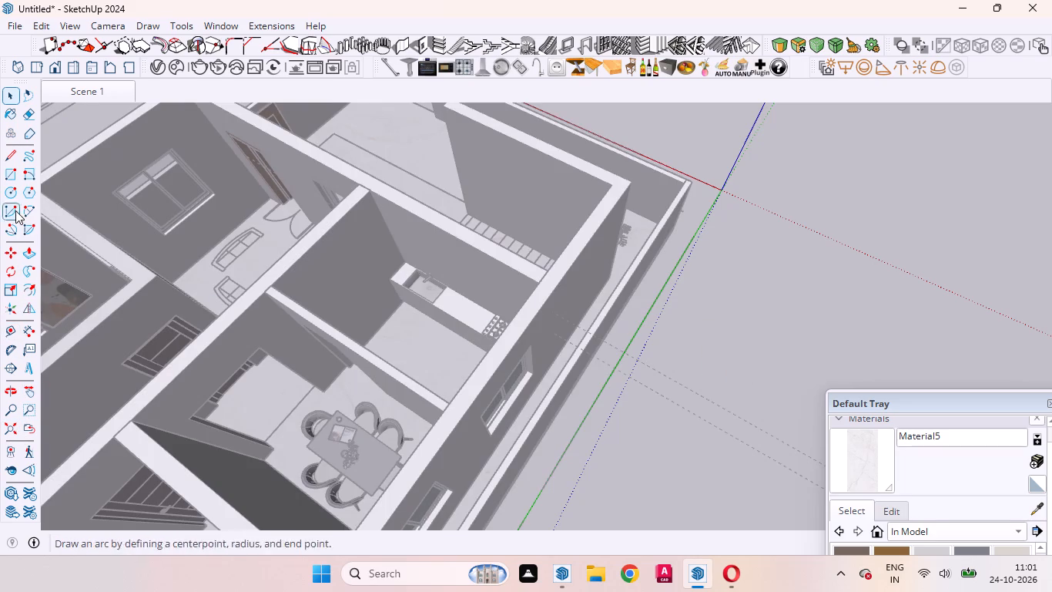
left_click(12, 171)
scroll(320, 248, "up", 4)
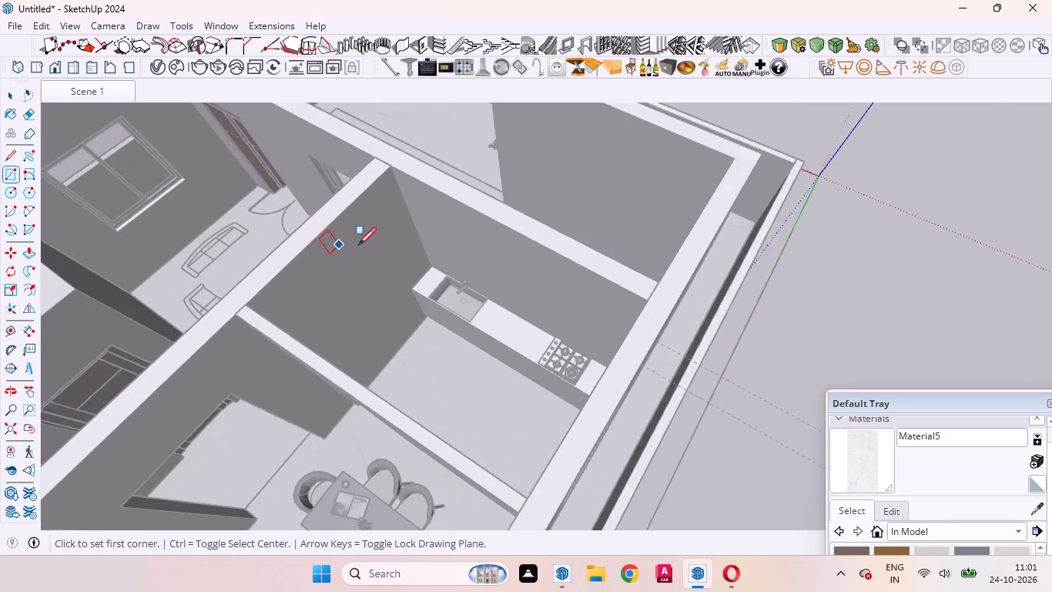
scroll(358, 245, "up", 10)
middle_click_drag(458, 288, 573, 243)
scroll(573, 243, "up", 1)
scroll(486, 285, "down", 5)
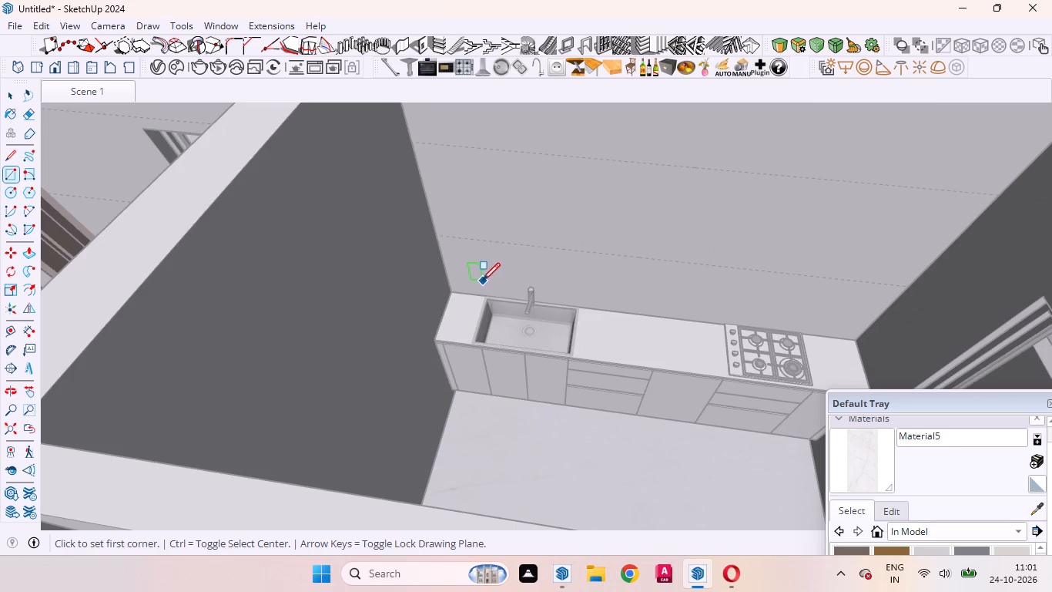
left_click(438, 237)
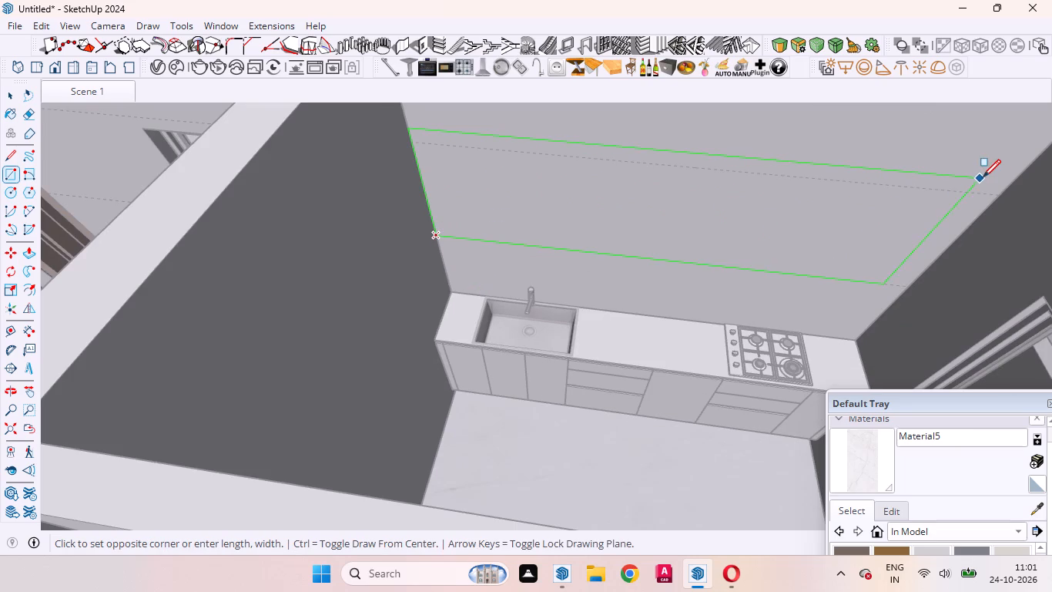
left_click(998, 194)
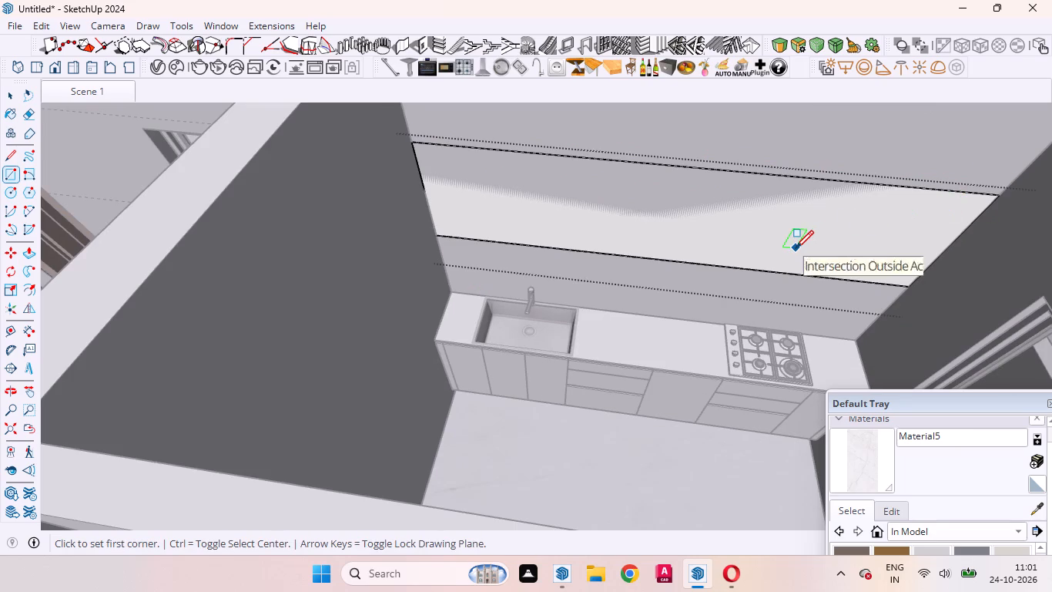
Push/Pull the wall rectangle 12" out into the kitchen as an overhead cabinet block, and close the group.
key("p")
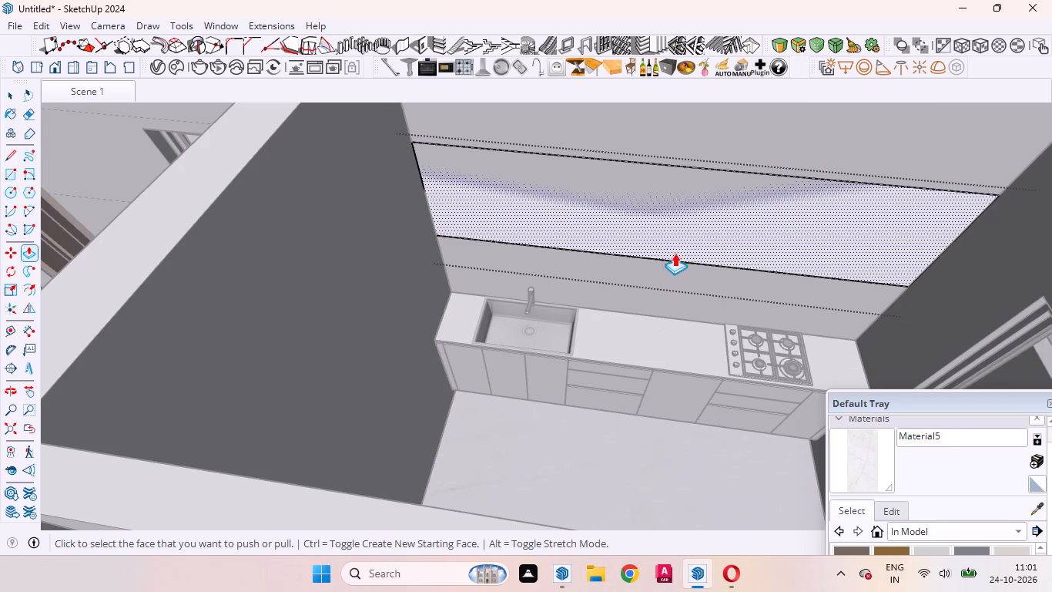
left_click_drag(668, 240, 658, 263)
key("1")
key("2")
key("Return")
key("space")
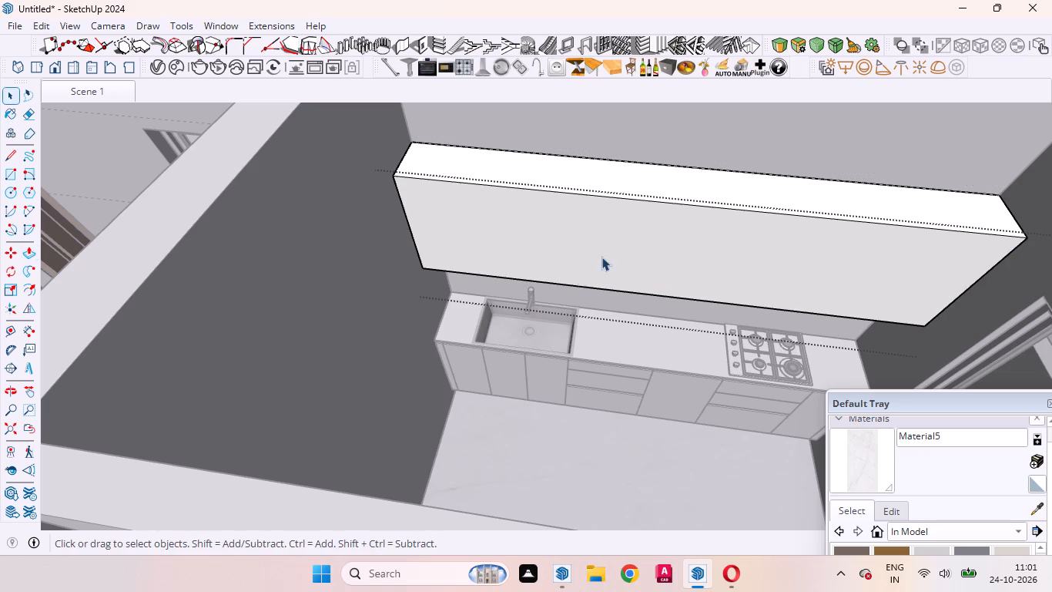
middle_click_drag(647, 246, 305, 207)
scroll(609, 282, "down", 16)
left_click(933, 190)
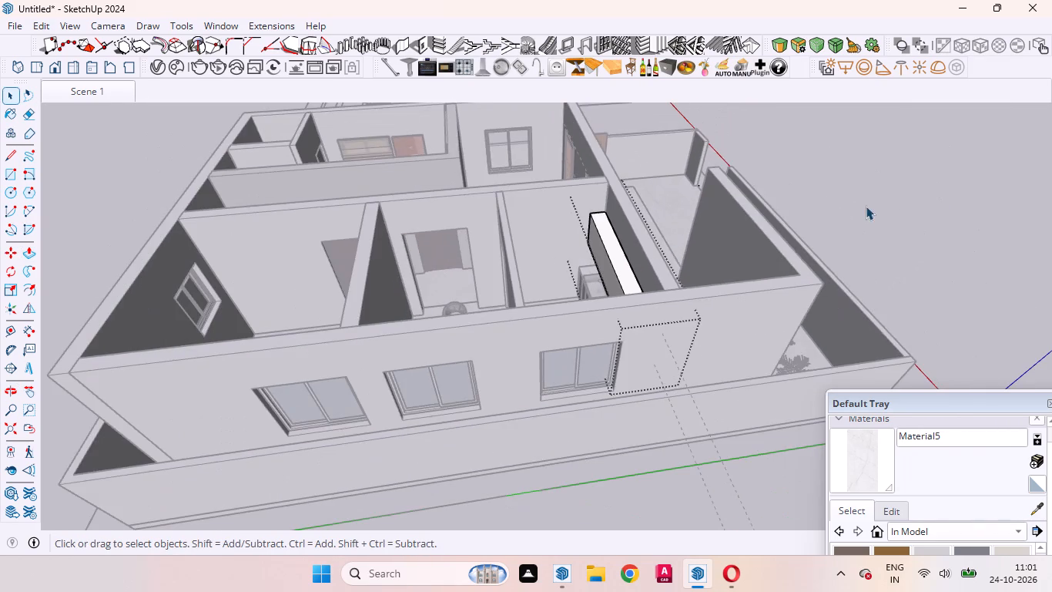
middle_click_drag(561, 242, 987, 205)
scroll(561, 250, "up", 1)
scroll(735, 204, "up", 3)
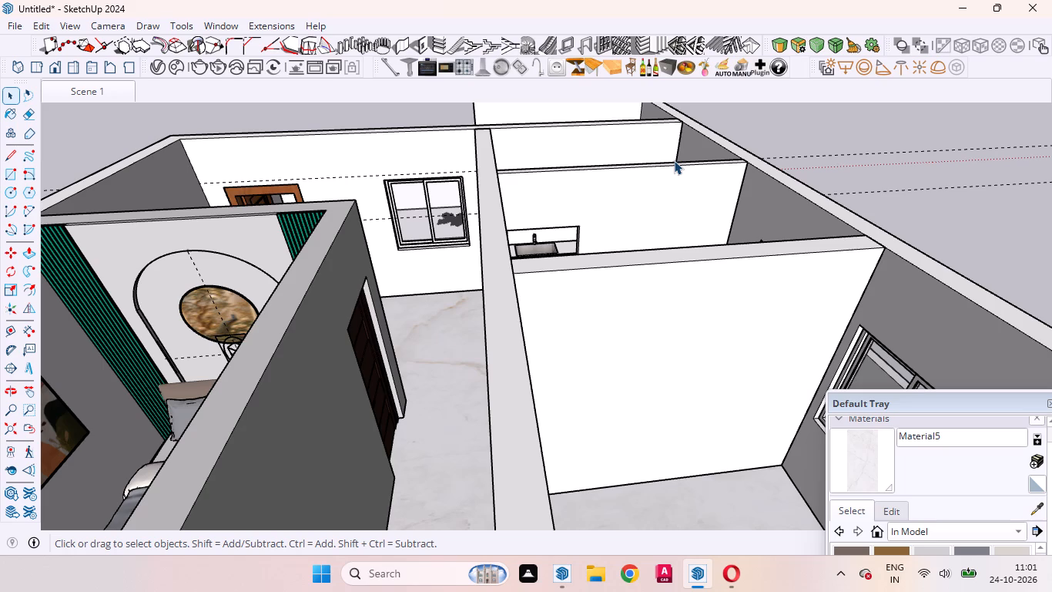
Open the overhead cabinet group and copy its front face's vertical edge at the cooktop end 2" inward.
scroll(597, 193, "up", 4)
middle_click_drag(605, 211, 607, 293)
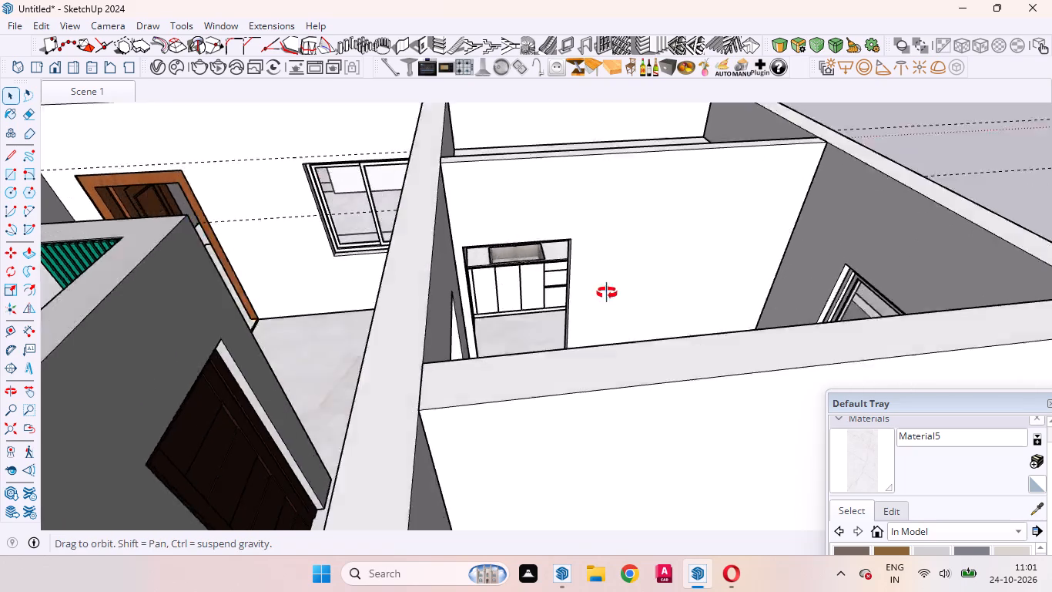
middle_click_drag(607, 293, 479, 378)
scroll(647, 333, "down", 9)
scroll(658, 248, "up", 10)
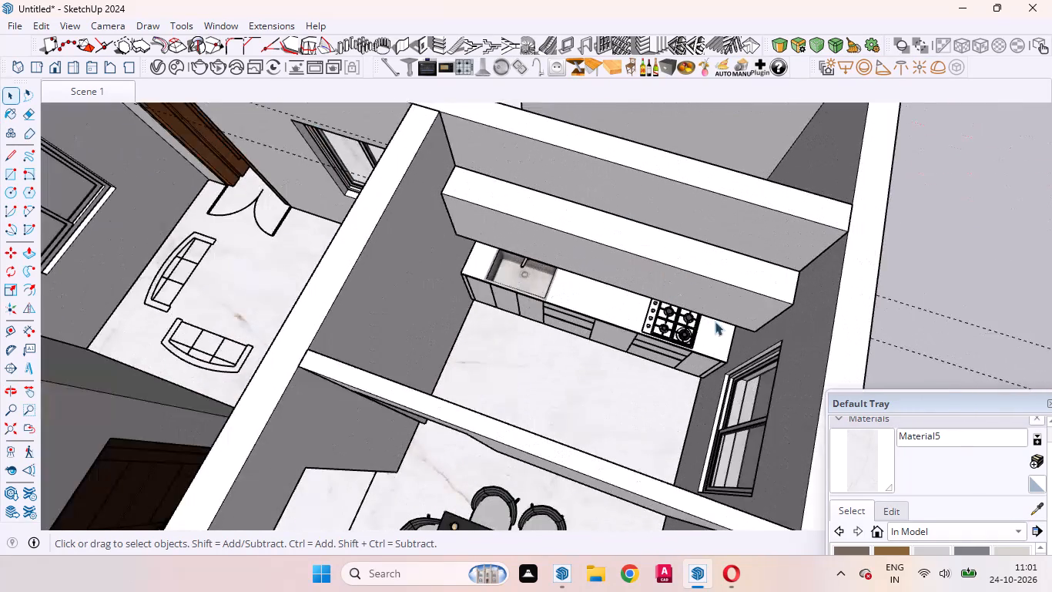
middle_click_drag(715, 321, 945, 156)
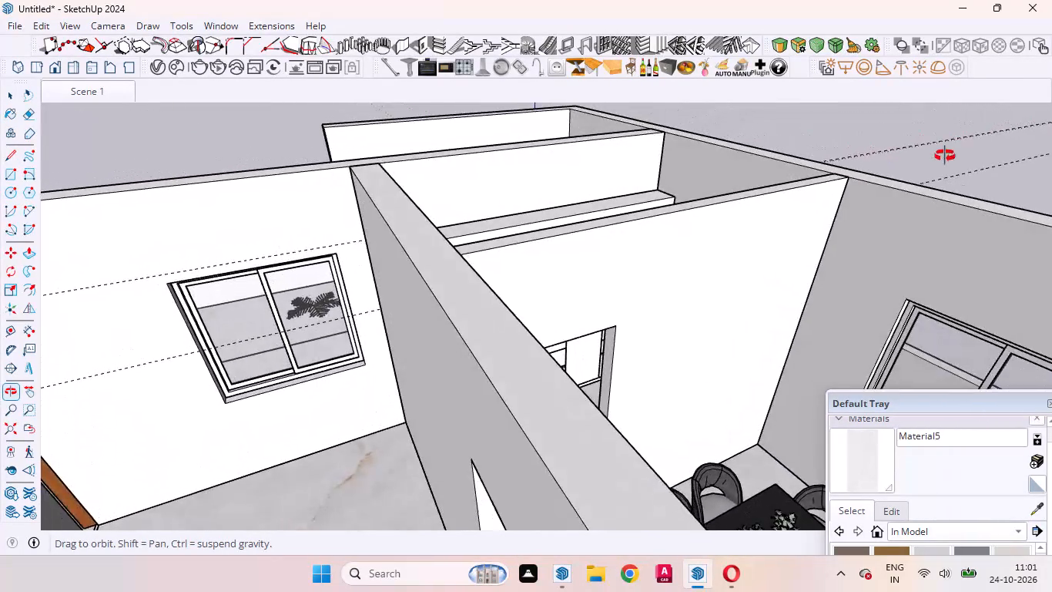
middle_click_drag(945, 156, 773, 272)
scroll(772, 271, "up", 1)
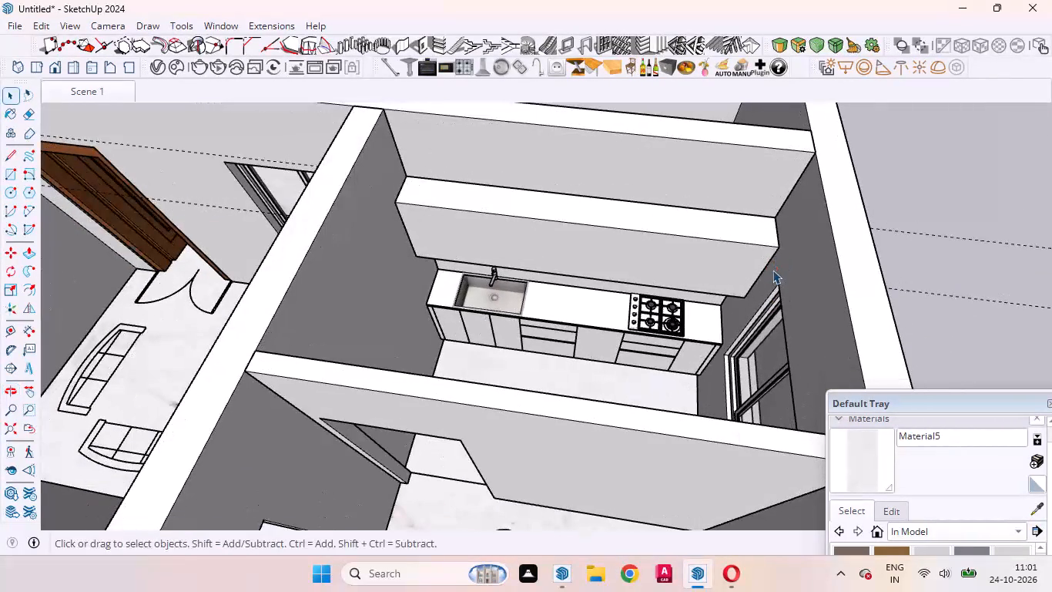
scroll(768, 260, "up", 7)
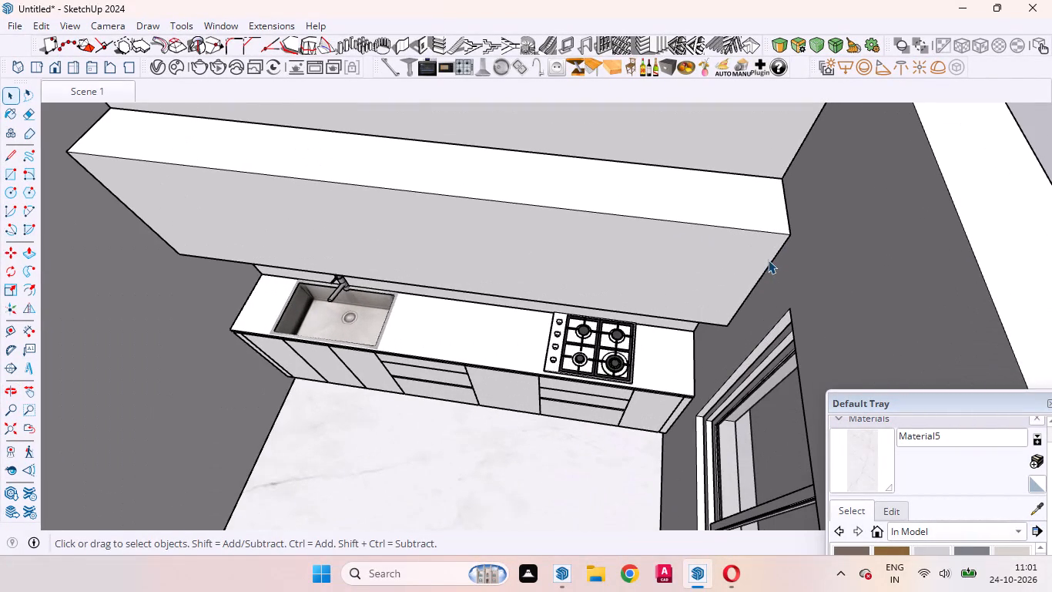
left_click(768, 260)
double_click(689, 264)
left_click(679, 264)
left_click(762, 271)
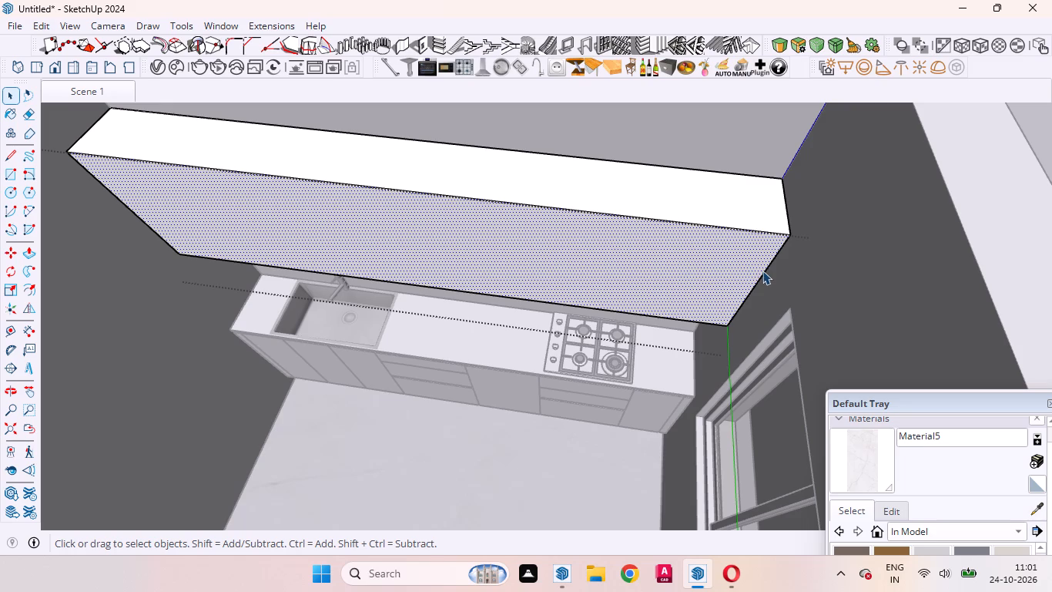
key("m")
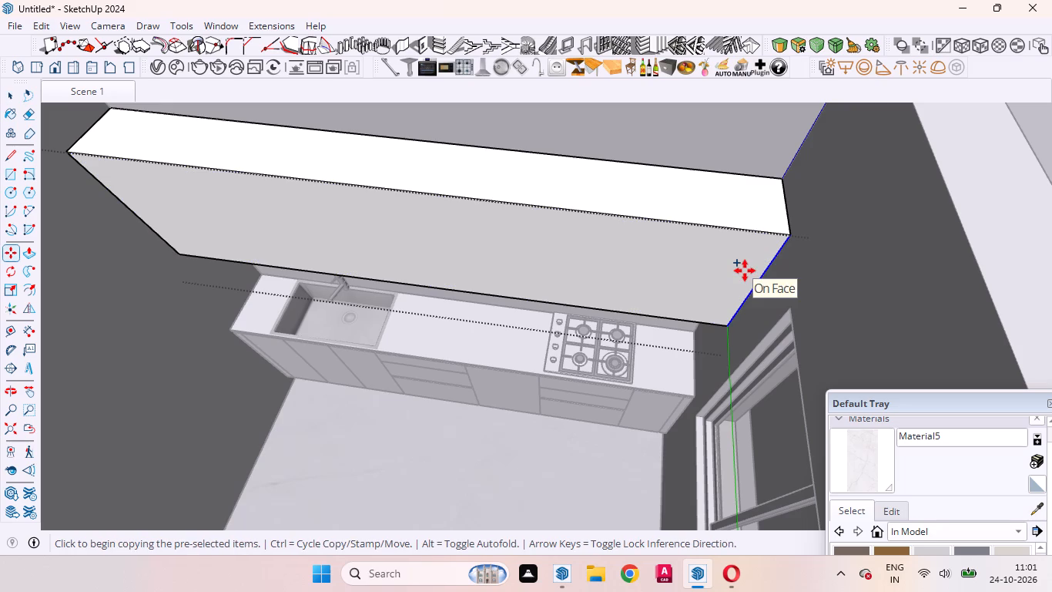
left_click(745, 271)
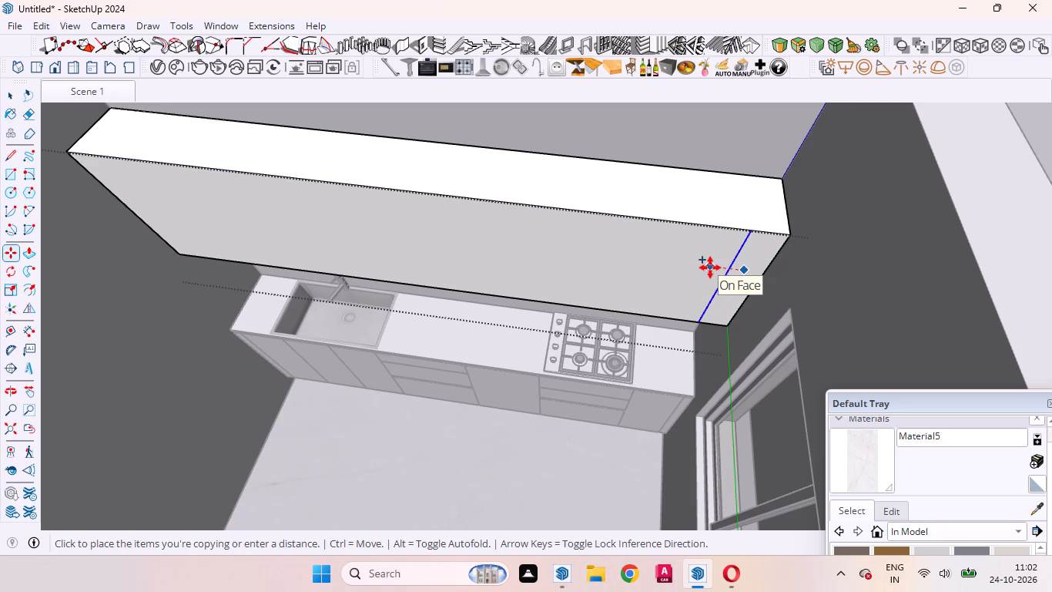
key("2")
key("Return")
key("space")
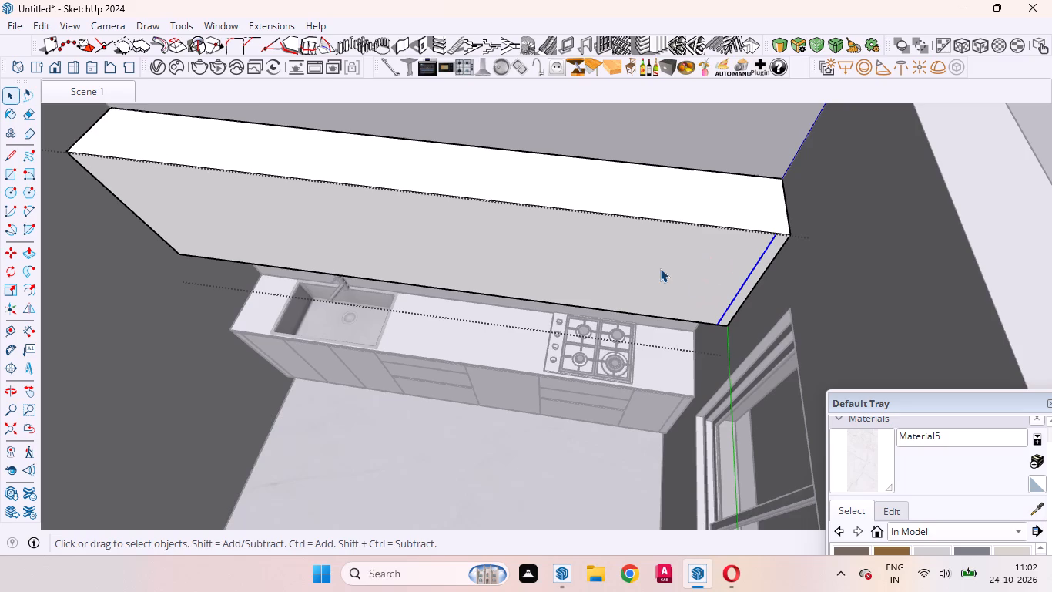
Copy the front face's vertical edge at the sink end 2" inward, and close the cabinet group.
middle_click_drag(665, 270, 829, 253)
scroll(829, 253, "up", 1)
scroll(712, 260, "down", 8)
middle_click_drag(628, 268, 477, 302)
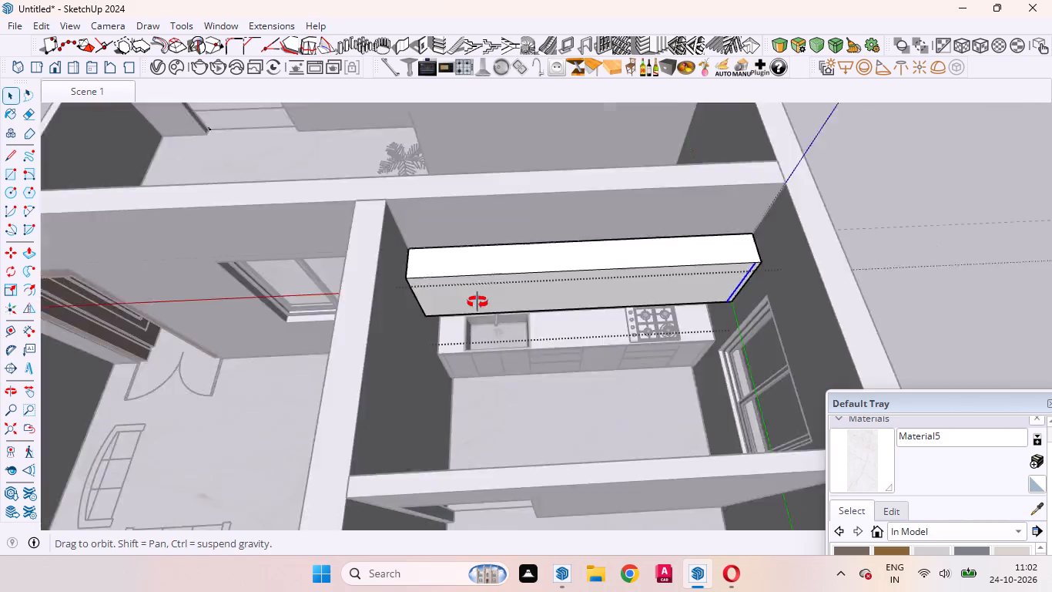
middle_click_drag(477, 302, 451, 291)
scroll(415, 261, "up", 7)
left_click(415, 261)
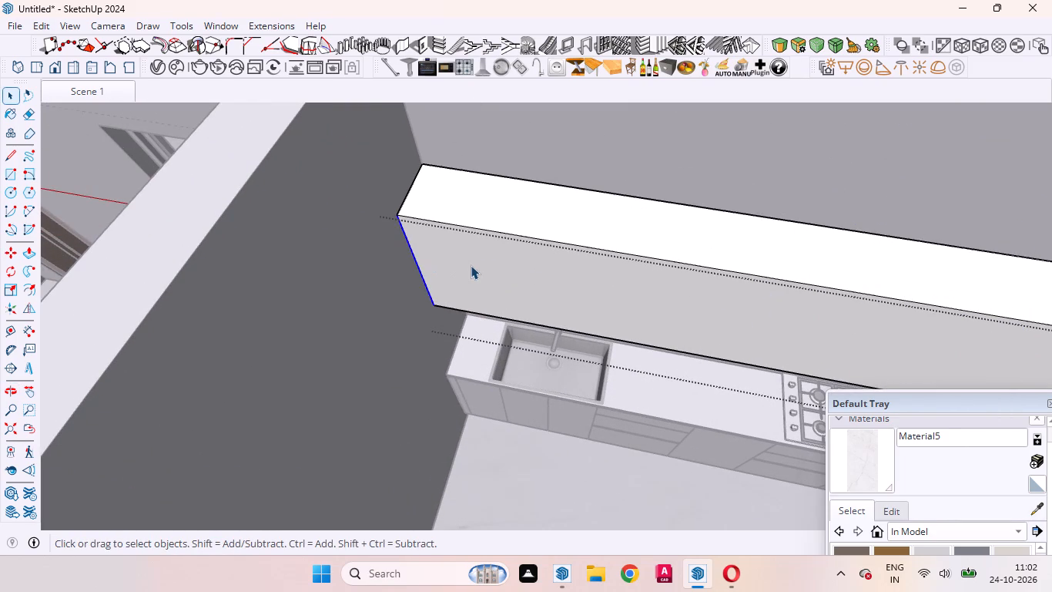
key("m")
left_click(471, 265)
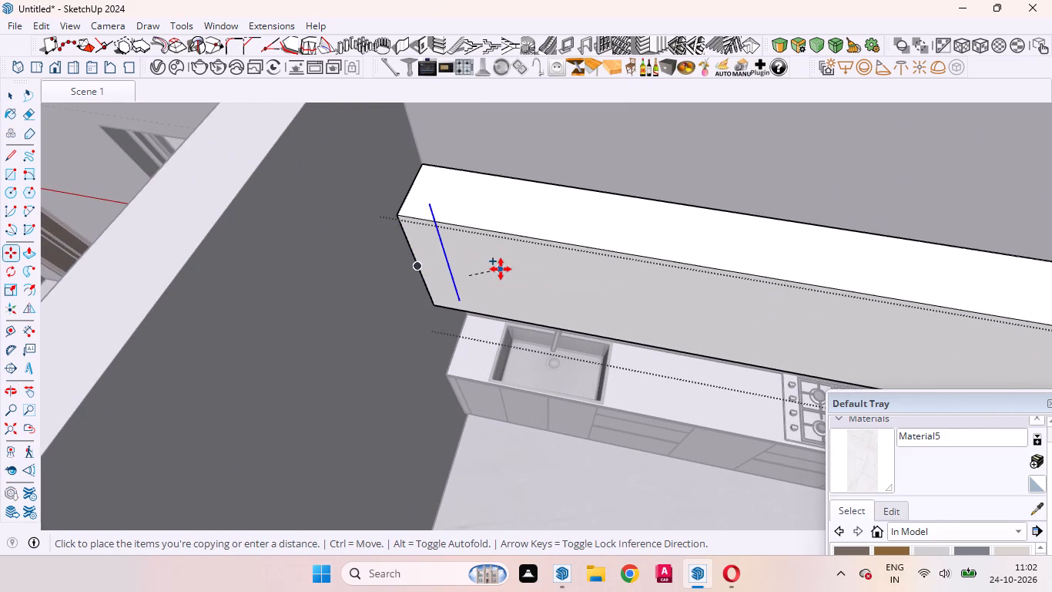
key("2")
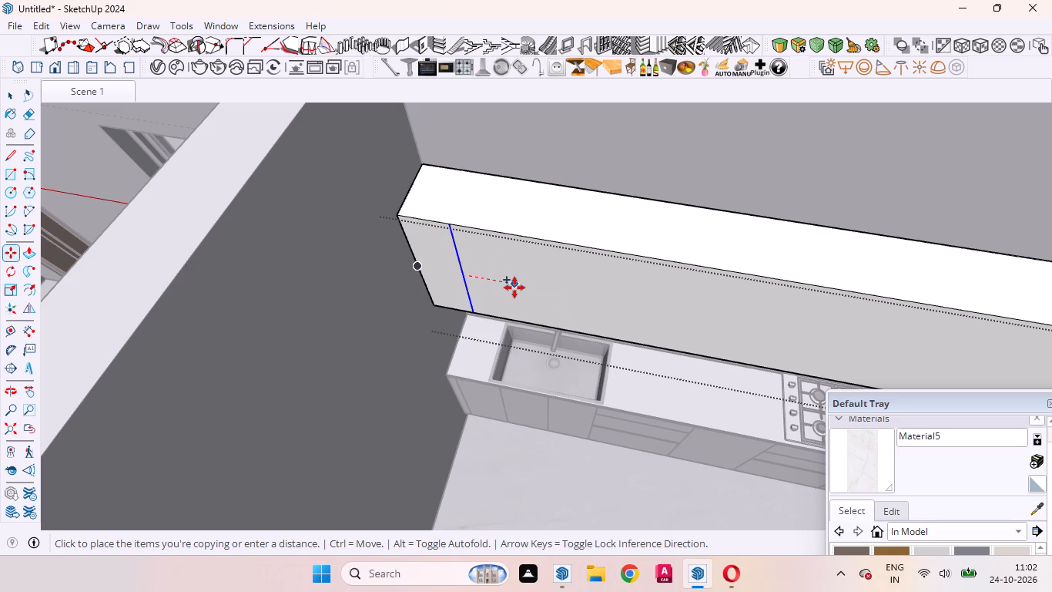
key("Return")
key("space")
left_click(514, 288)
scroll(638, 226, "down", 2)
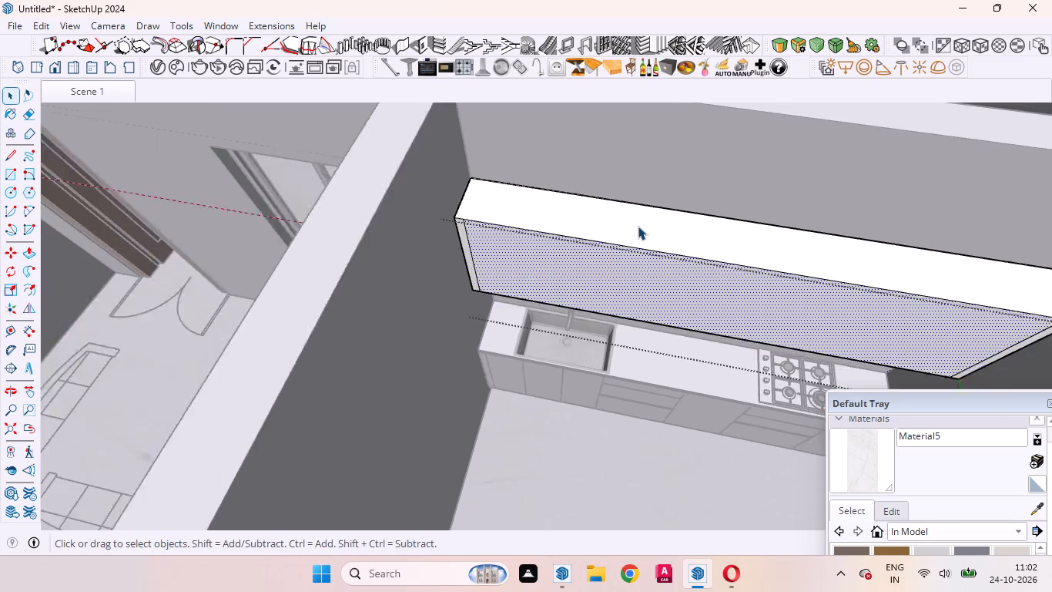
scroll(638, 226, "down", 6)
middle_click_drag(670, 275, 706, 237)
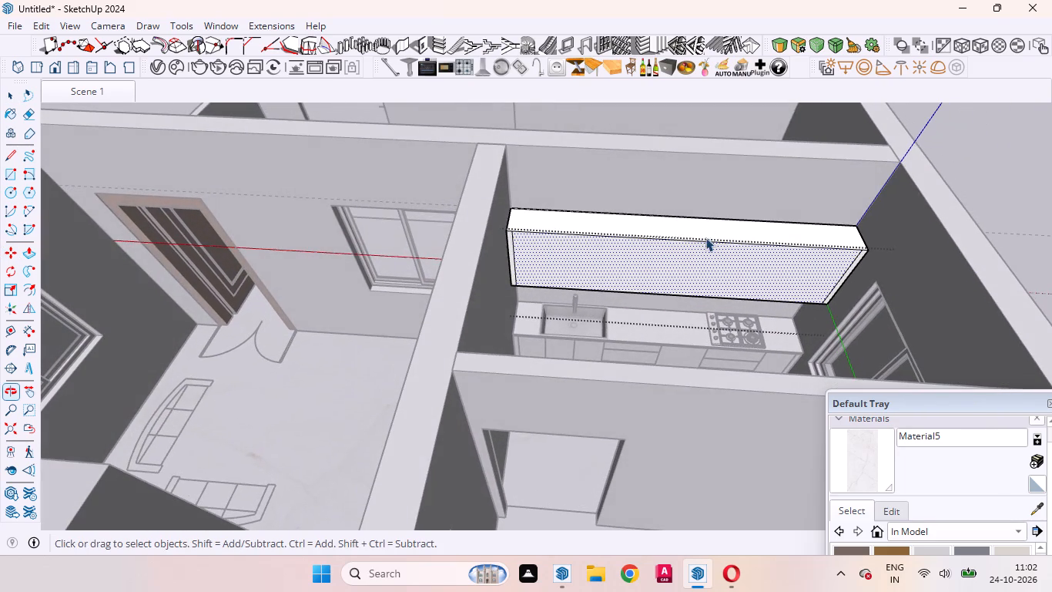
scroll(564, 264, "up", 2)
left_click(565, 264)
scroll(551, 264, "down", 3)
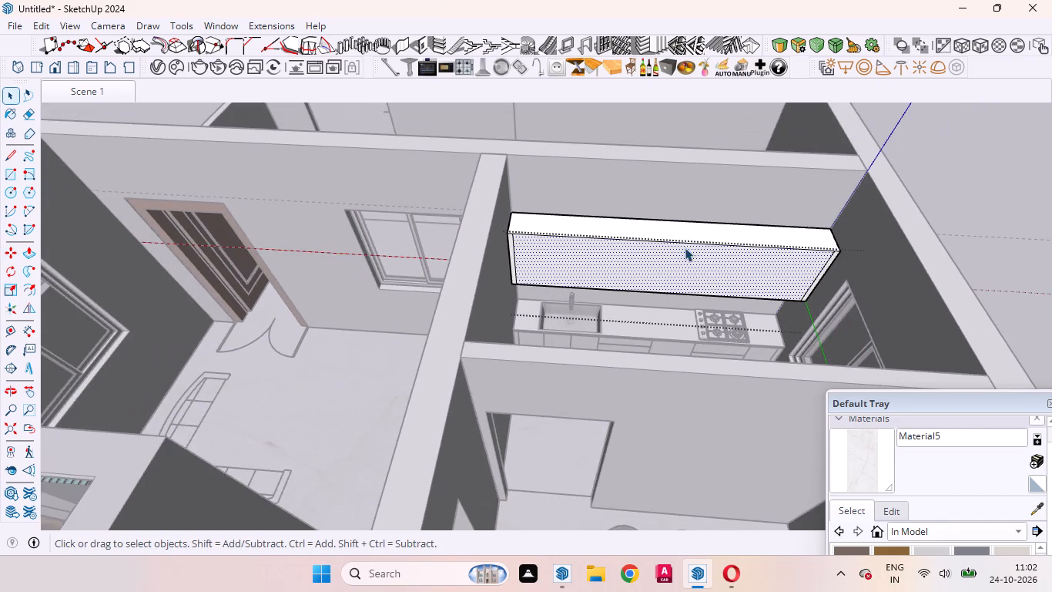
scroll(798, 264, "up", 3)
scroll(464, 214, "up", 3)
middle_click_drag(478, 224, 595, 269)
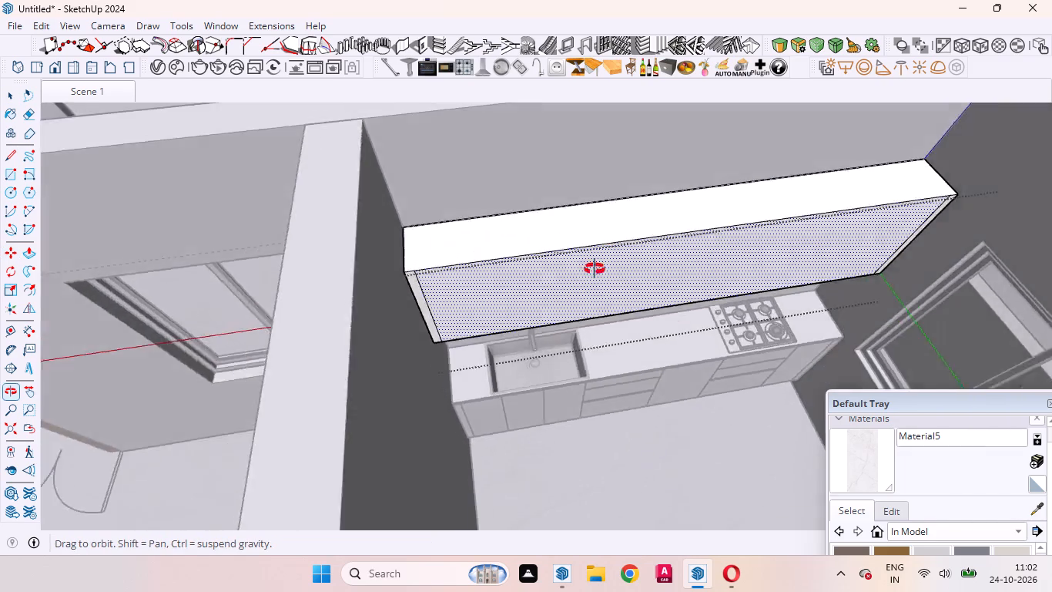
middle_click_drag(595, 269, 592, 331)
scroll(508, 325, "up", 1)
scroll(474, 304, "down", 11)
scroll(521, 217, "up", 1)
scroll(521, 217, "down", 2)
left_click(777, 225)
Delete the two horizontal guide lines used for the overhead cabinet.
scroll(628, 291, "up", 2)
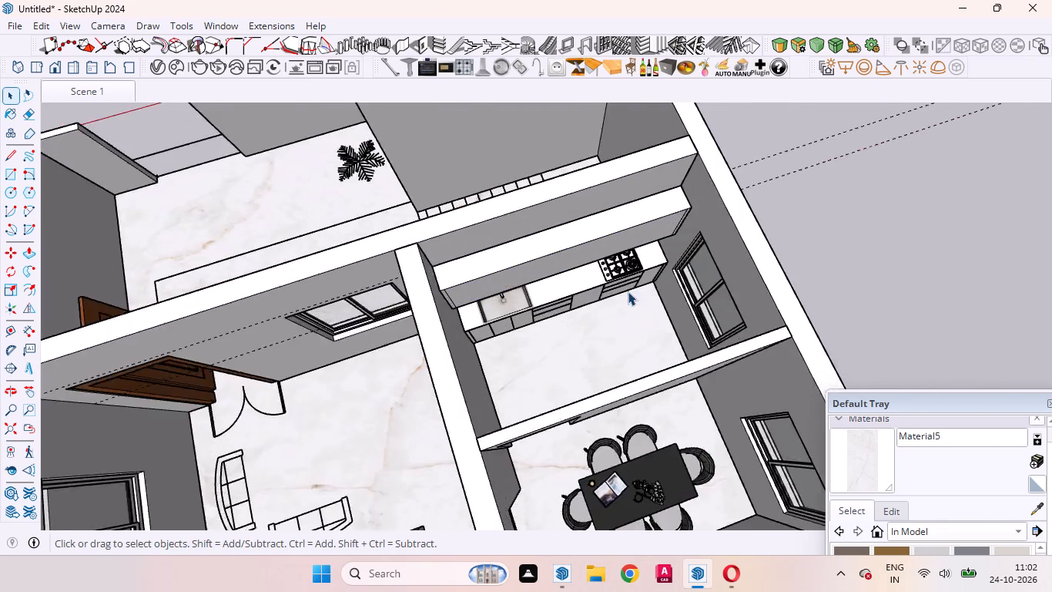
scroll(628, 291, "up", 2)
middle_click_drag(605, 304, 542, 220)
scroll(542, 219, "up", 1)
scroll(538, 223, "down", 9)
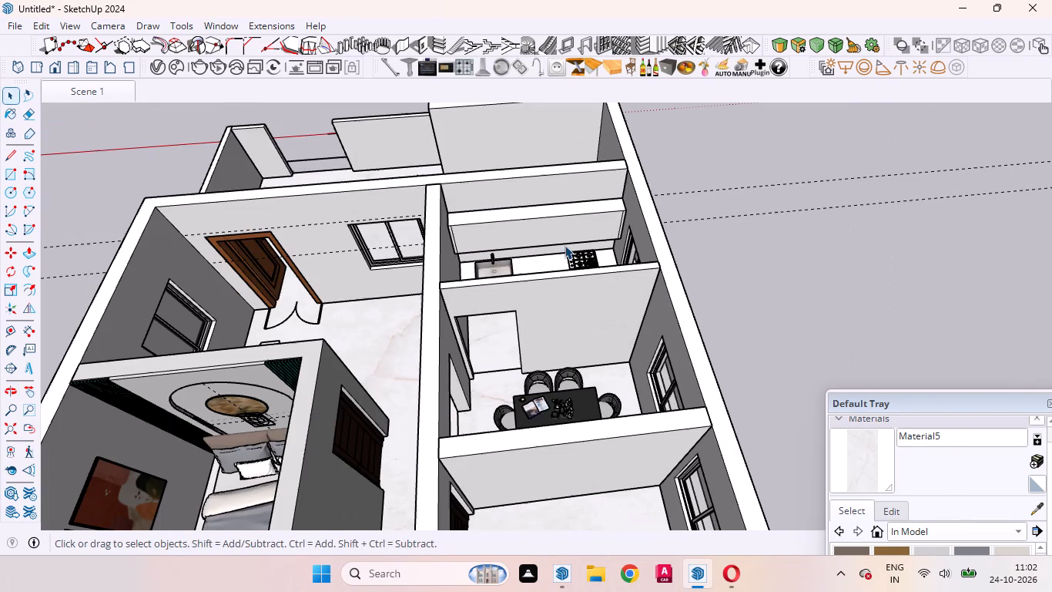
left_click_drag(826, 242, 740, 160)
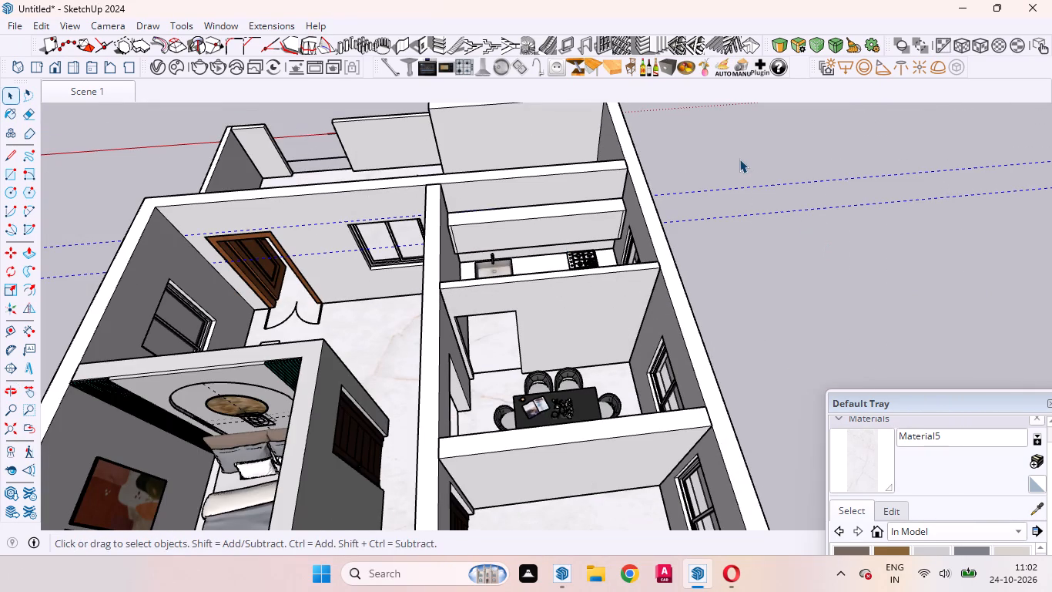
key("Delete")
Examine the overhead cabinet block together with the counter, sink and cooktop below it from several angles.
scroll(524, 229, "up", 5)
middle_click_drag(518, 256, 622, 188)
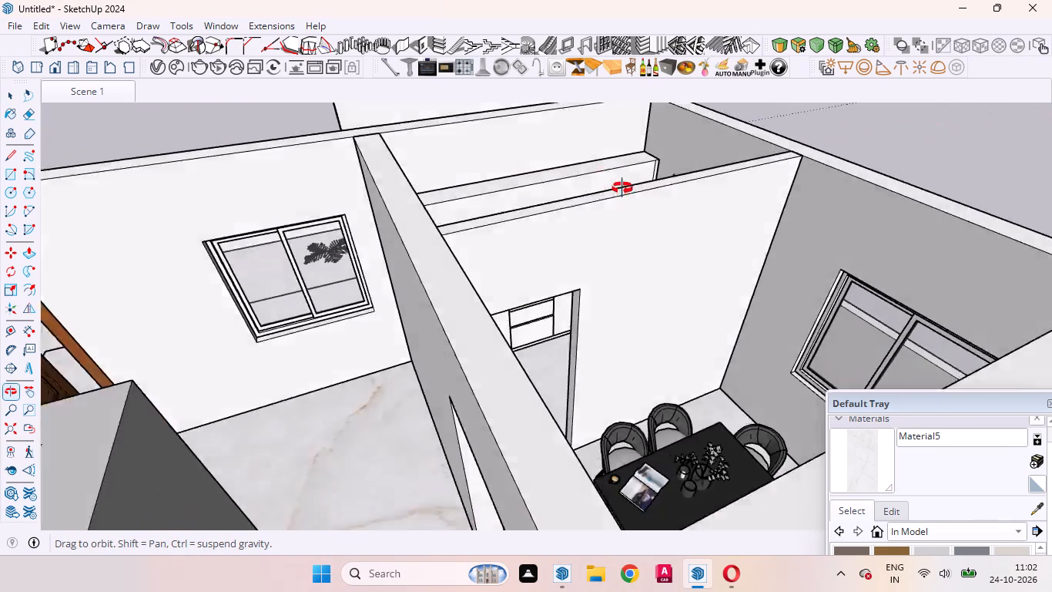
middle_click_drag(622, 188, 608, 251)
scroll(572, 252, "up", 8)
middle_click_drag(554, 310, 528, 146)
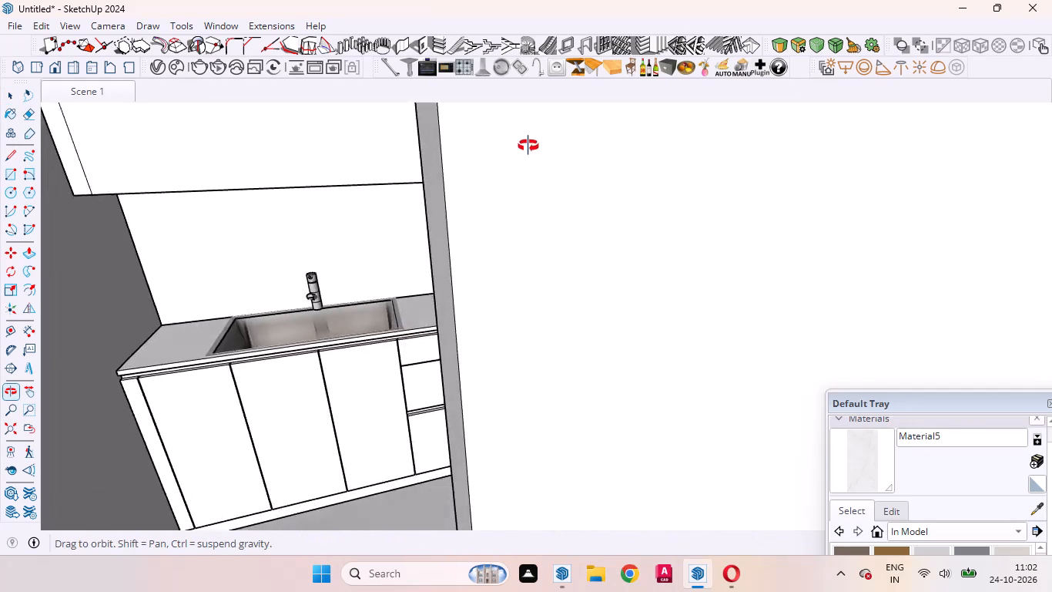
middle_click_drag(528, 146, 401, 369)
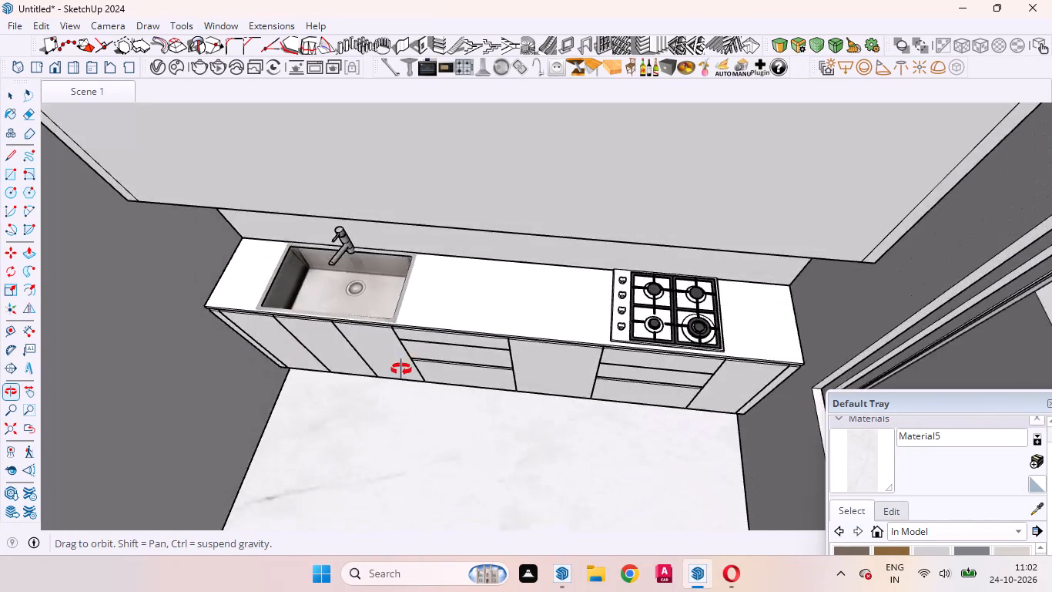
middle_click_drag(401, 369, 402, 401)
scroll(408, 394, "up", 1)
scroll(622, 357, "down", 20)
scroll(622, 339, "up", 9)
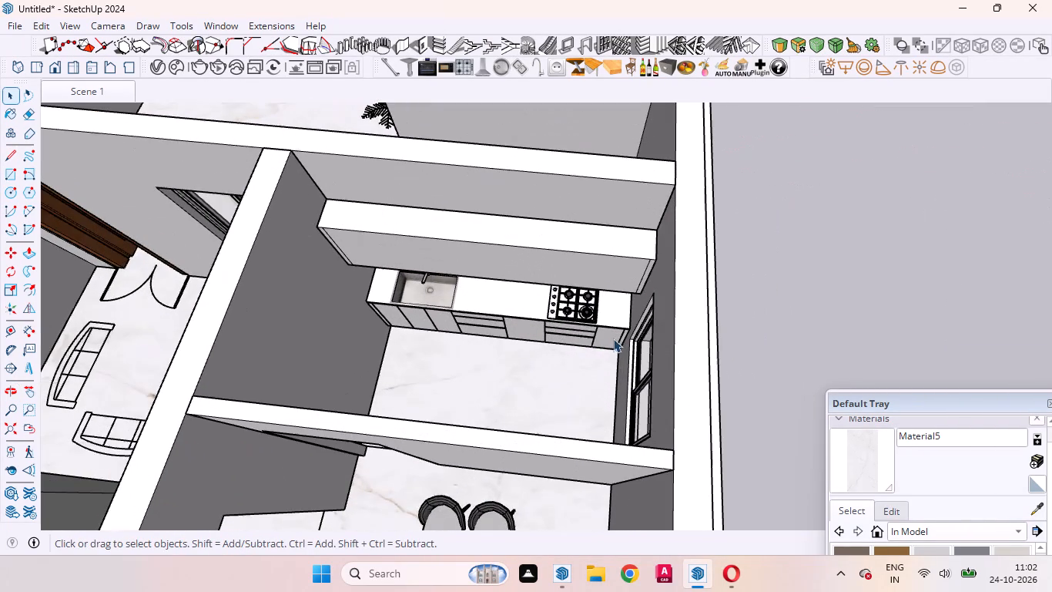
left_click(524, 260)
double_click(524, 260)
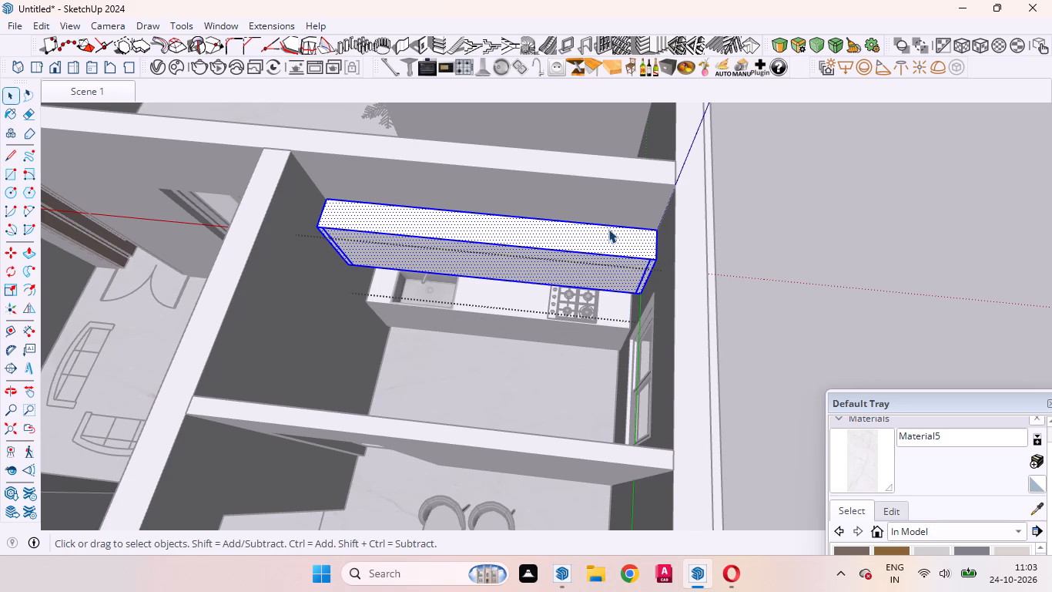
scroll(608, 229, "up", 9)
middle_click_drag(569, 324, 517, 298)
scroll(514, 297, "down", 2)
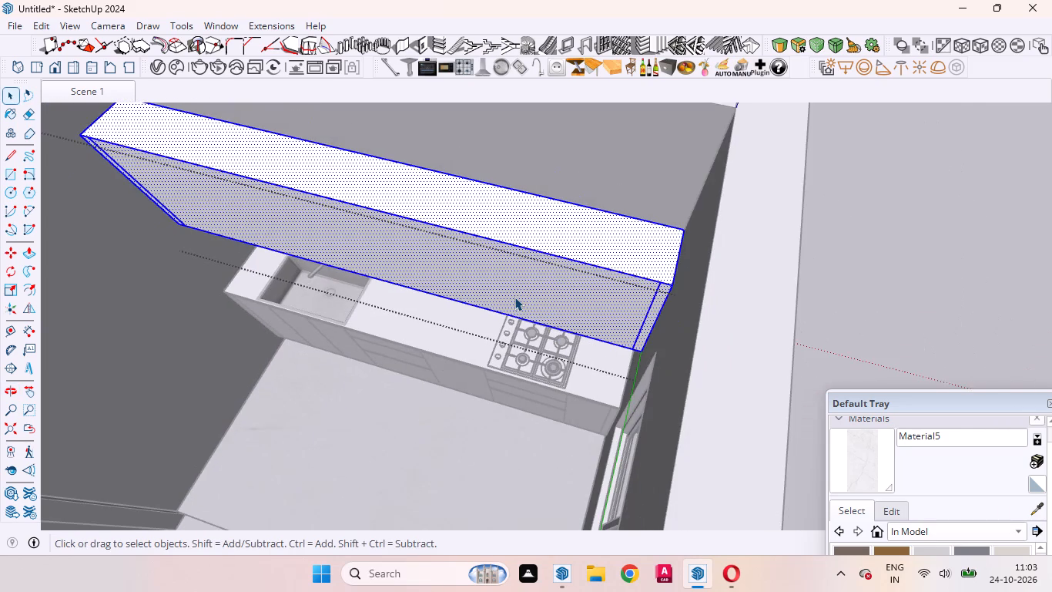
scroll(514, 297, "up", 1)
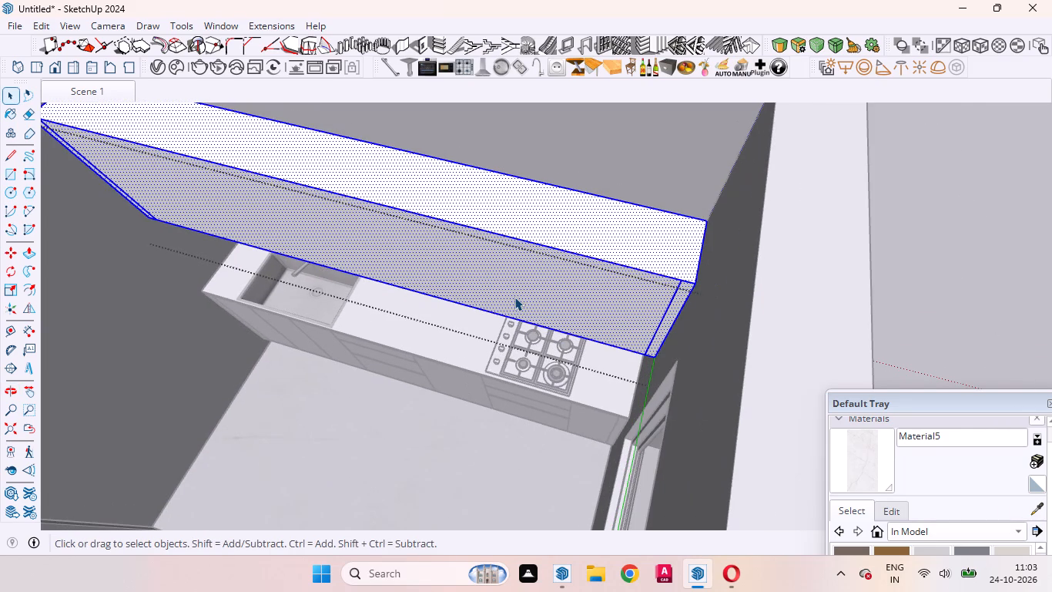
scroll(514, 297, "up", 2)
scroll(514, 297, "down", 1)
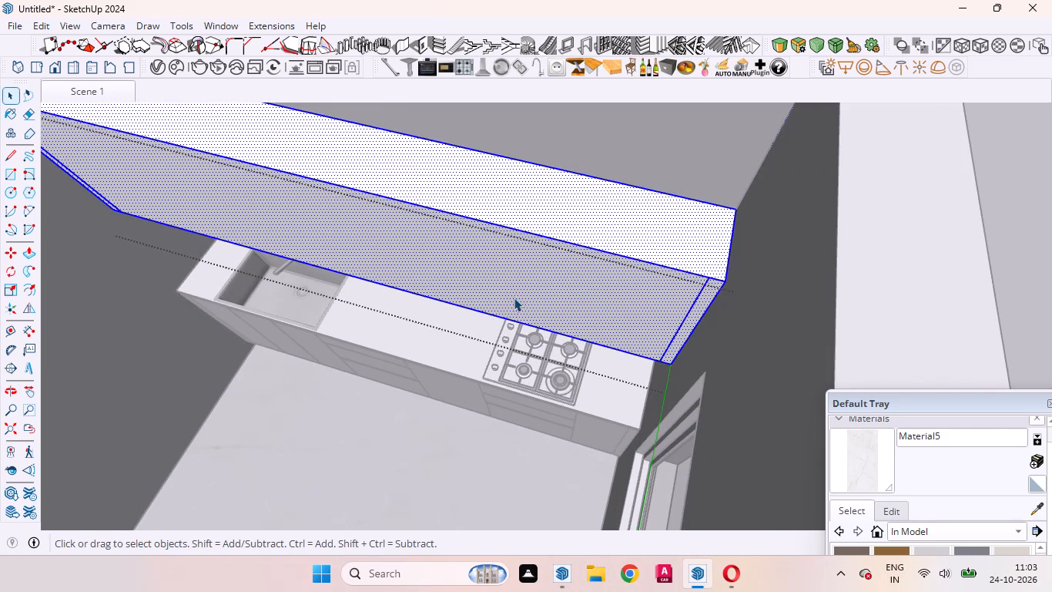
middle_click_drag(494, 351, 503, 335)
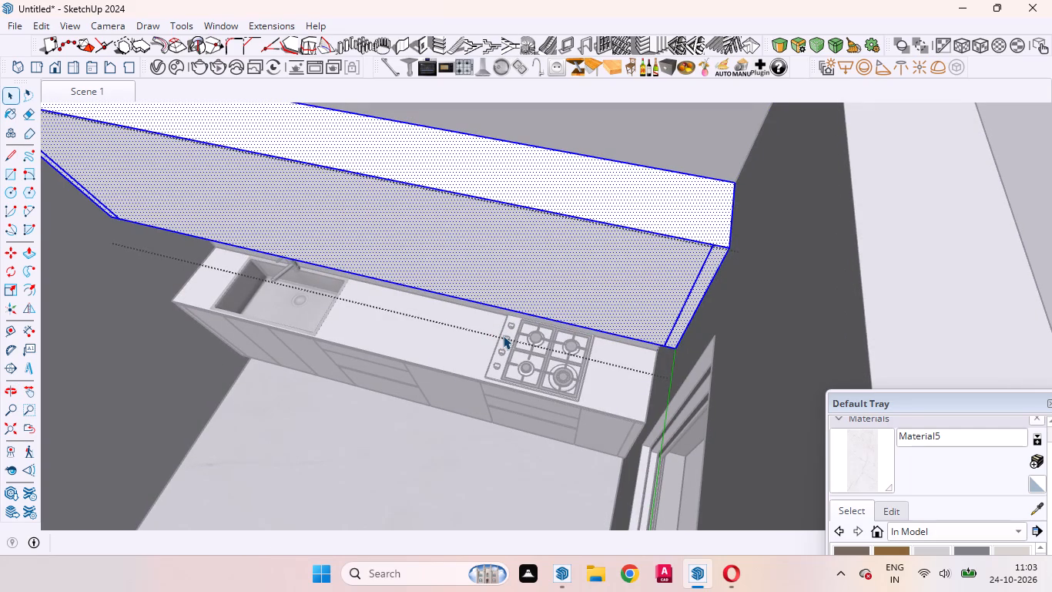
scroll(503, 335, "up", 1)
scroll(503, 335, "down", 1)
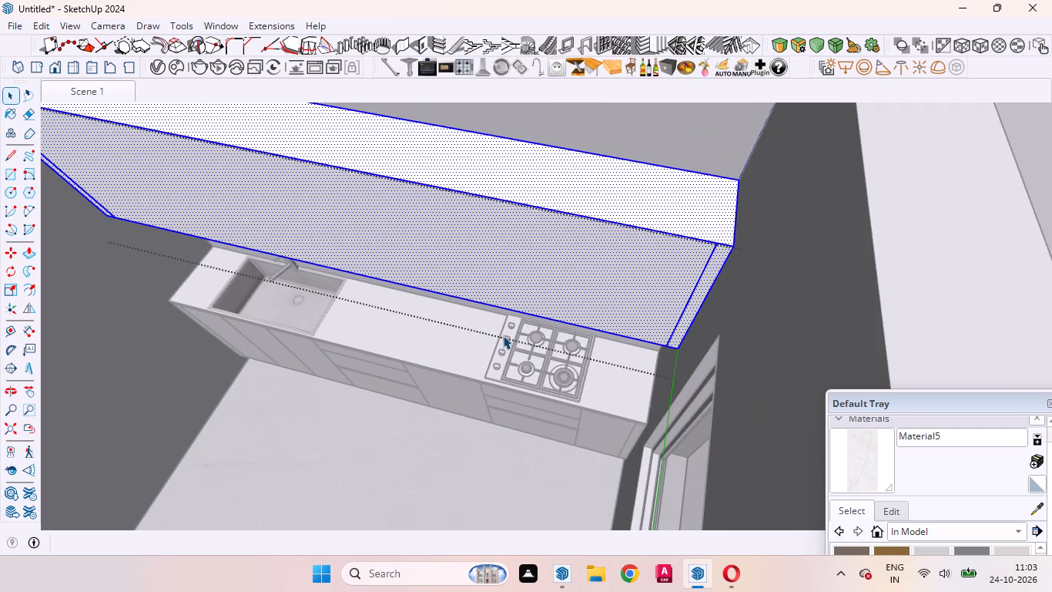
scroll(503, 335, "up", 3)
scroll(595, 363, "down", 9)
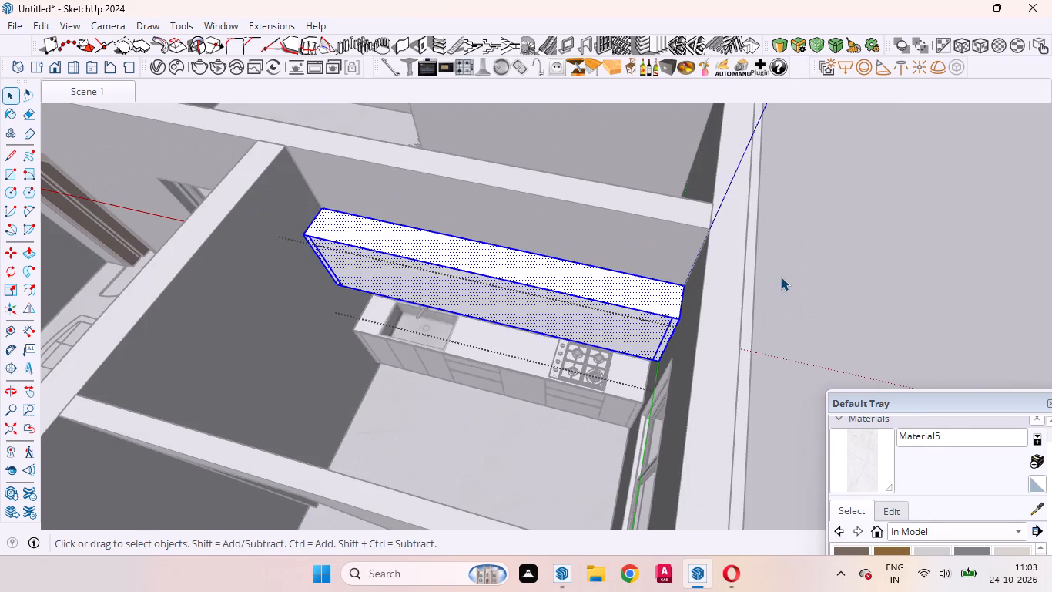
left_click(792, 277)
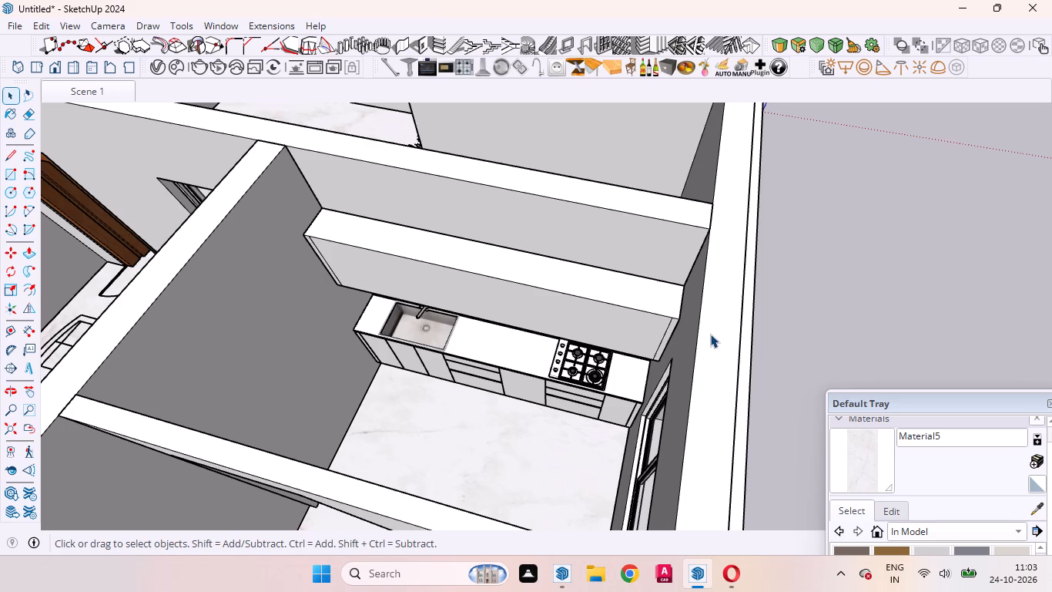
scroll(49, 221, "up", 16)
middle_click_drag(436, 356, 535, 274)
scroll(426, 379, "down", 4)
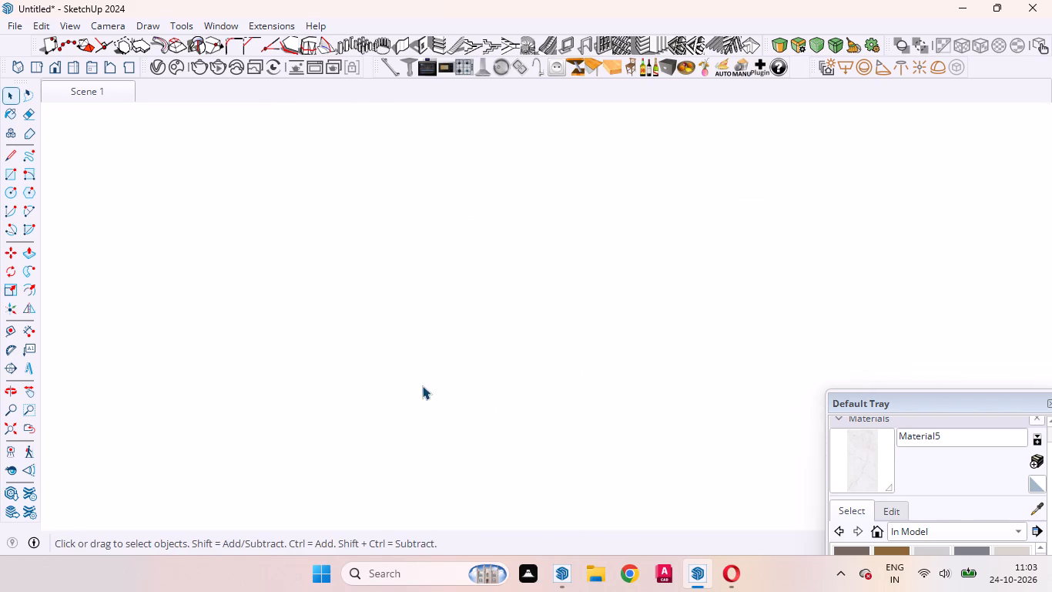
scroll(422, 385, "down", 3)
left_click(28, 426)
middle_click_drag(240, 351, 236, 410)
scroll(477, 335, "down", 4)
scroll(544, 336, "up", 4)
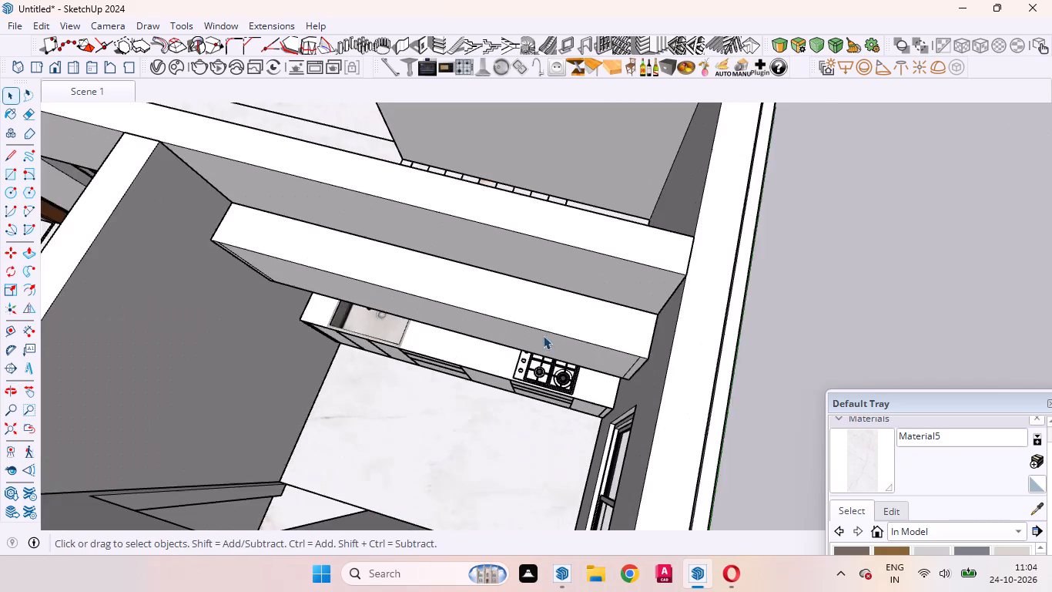
Examine the overhead cabinet block's front face and its two end strips above the counter.
scroll(543, 335, "up", 6)
middle_click_drag(490, 400, 638, 241)
middle_click_drag(623, 368, 586, 530)
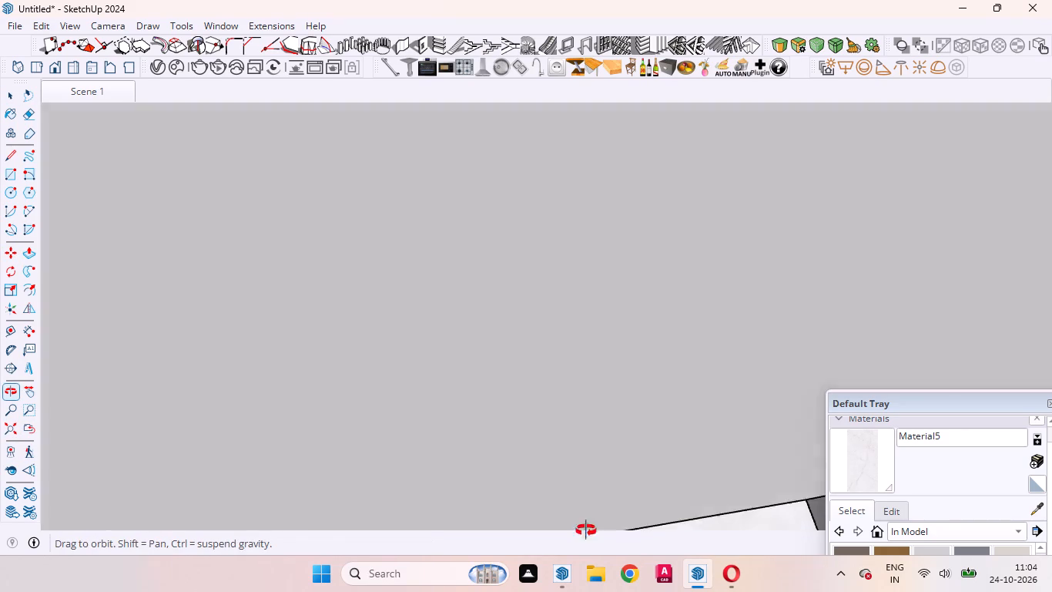
middle_click_drag(586, 530, 561, 591)
scroll(521, 294, "down", 20)
scroll(521, 294, "down", 7)
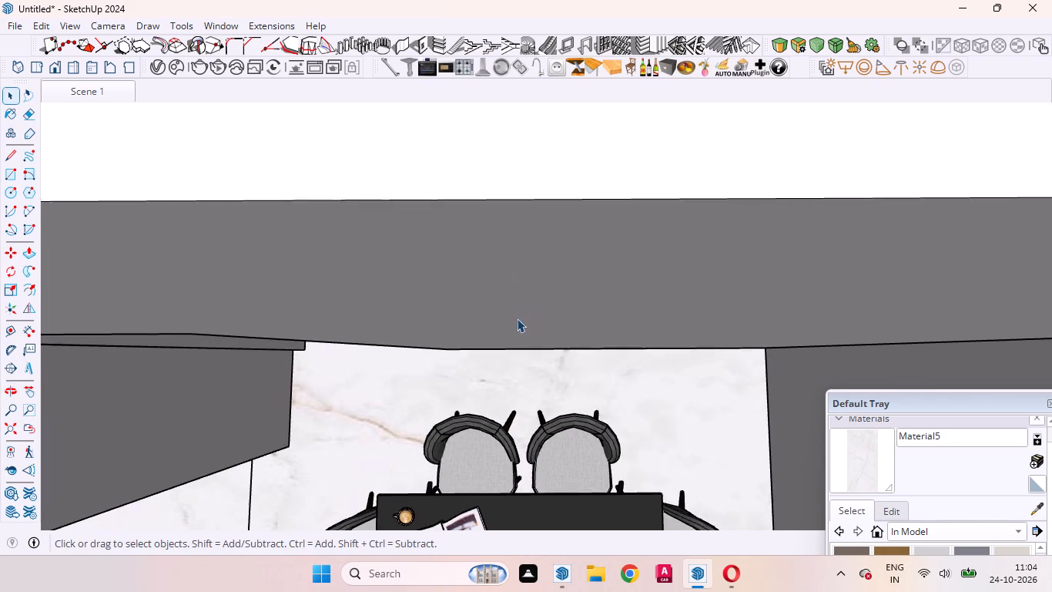
scroll(517, 318, "down", 20)
scroll(517, 318, "down", 3)
scroll(485, 337, "up", 11)
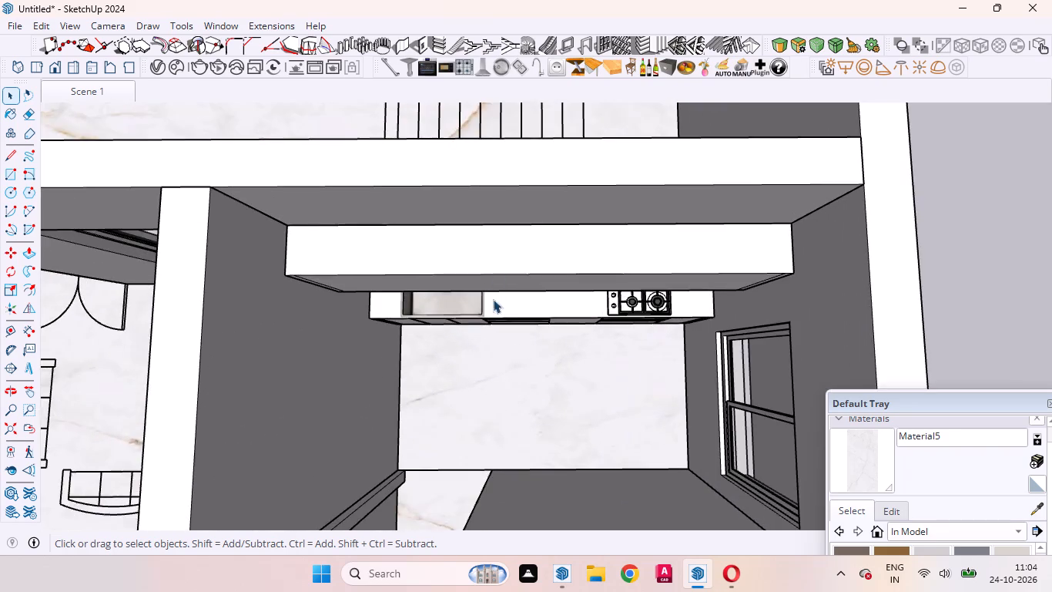
middle_click_drag(493, 281, 487, 153)
scroll(471, 201, "up", 5)
left_click(470, 231)
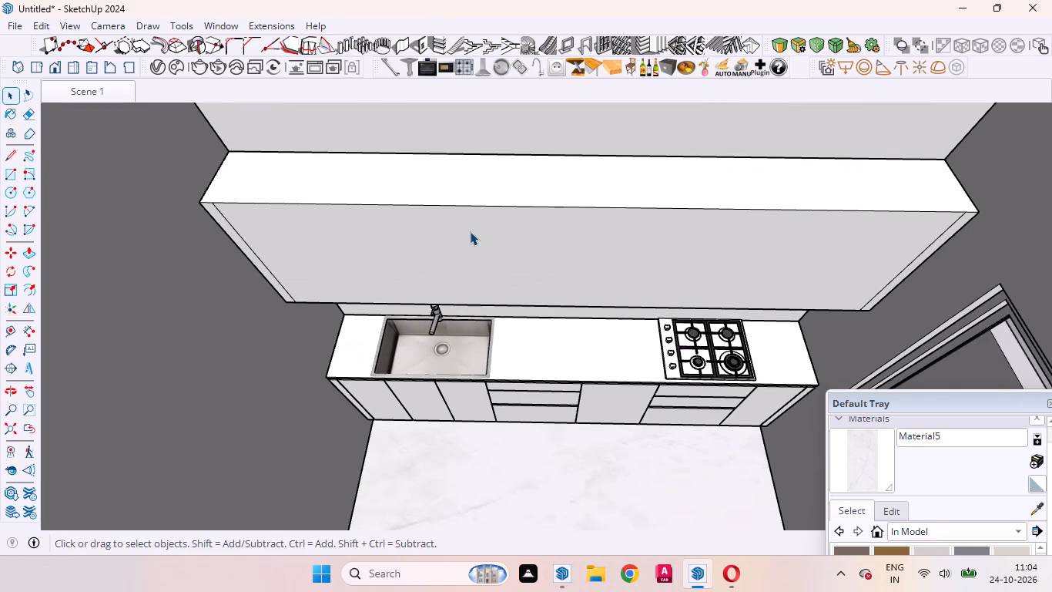
double_click(467, 241)
left_click(425, 255)
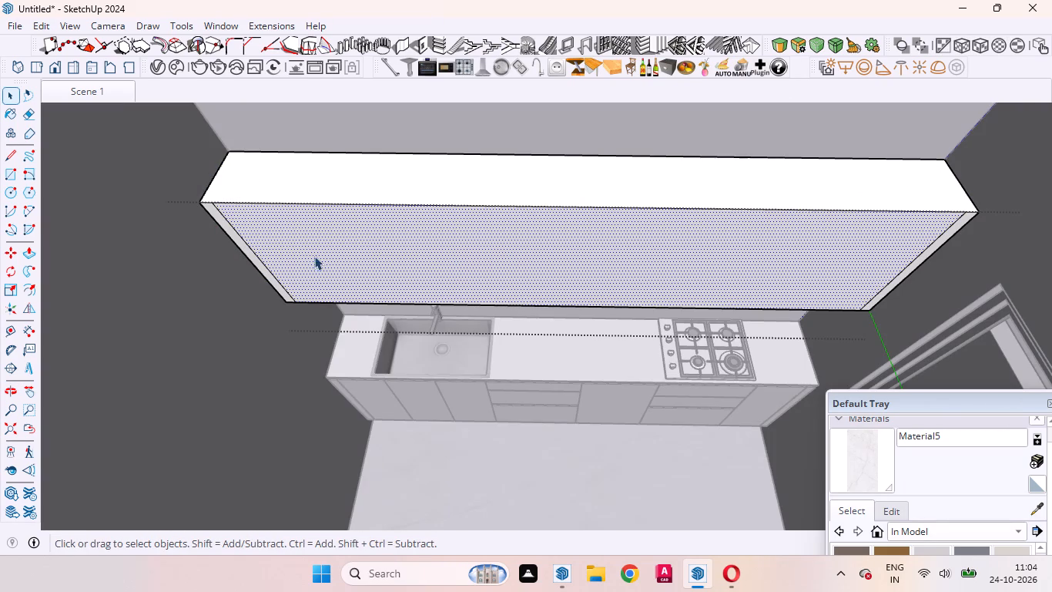
left_click(263, 260)
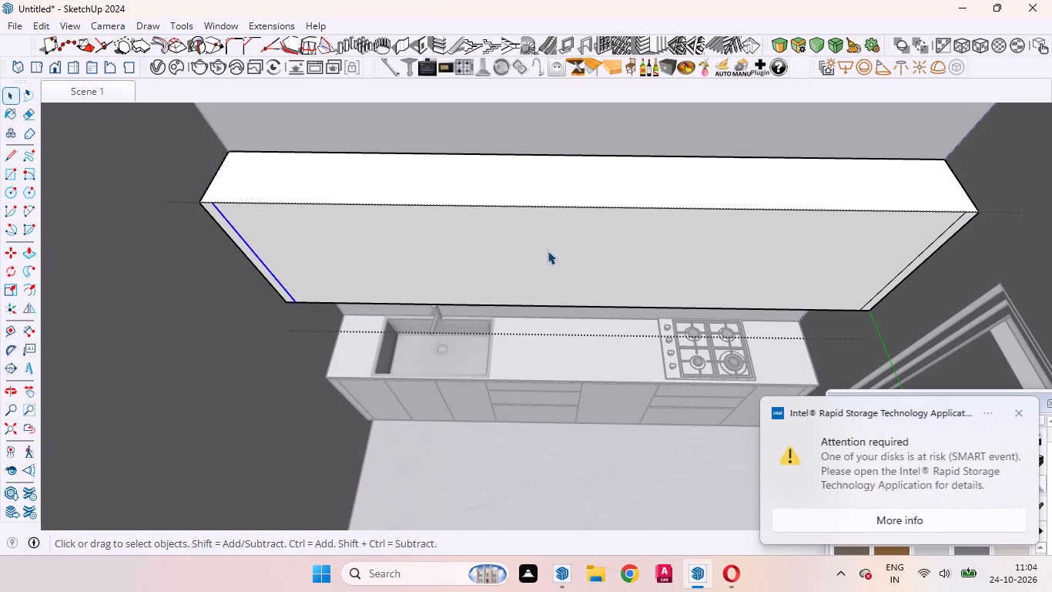
left_click(549, 251)
middle_click_drag(596, 286, 561, 244)
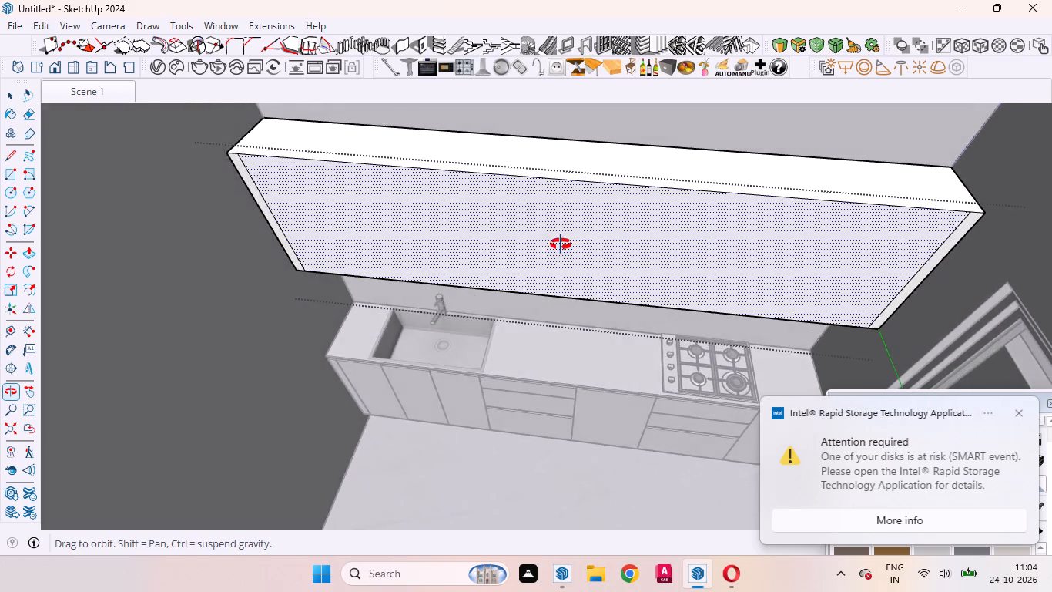
middle_click_drag(561, 244, 540, 220)
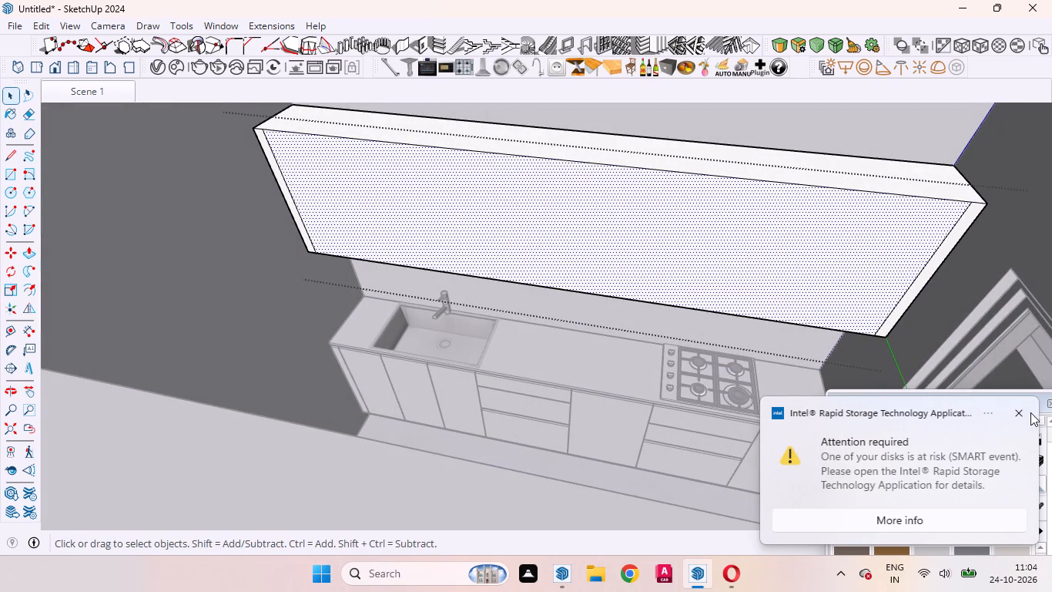
Dismiss the disk notification and close the Default Tray to clear the modelling area.
left_click(1024, 412)
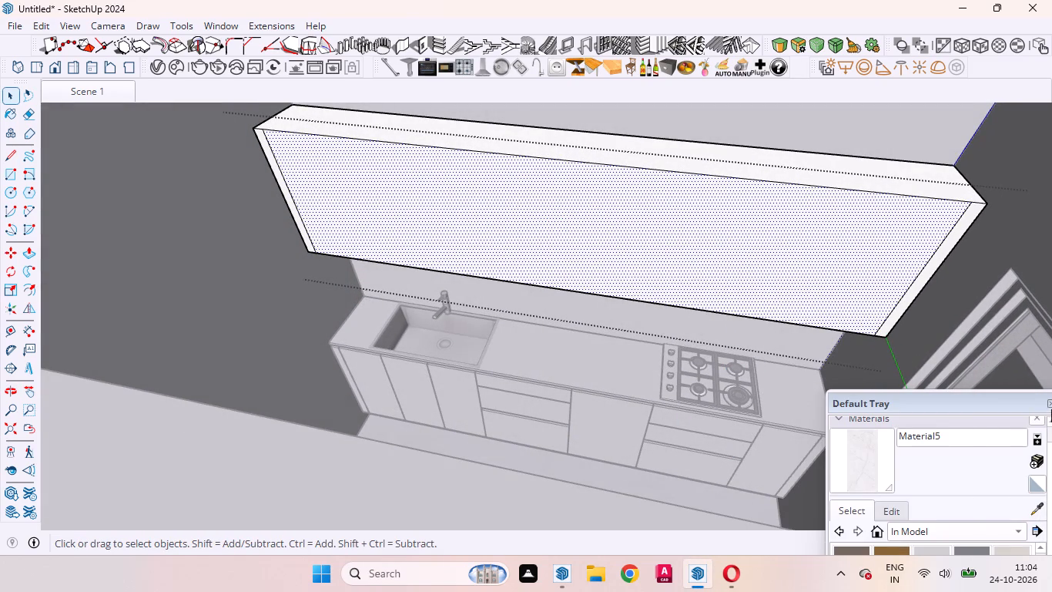
left_click(1046, 403)
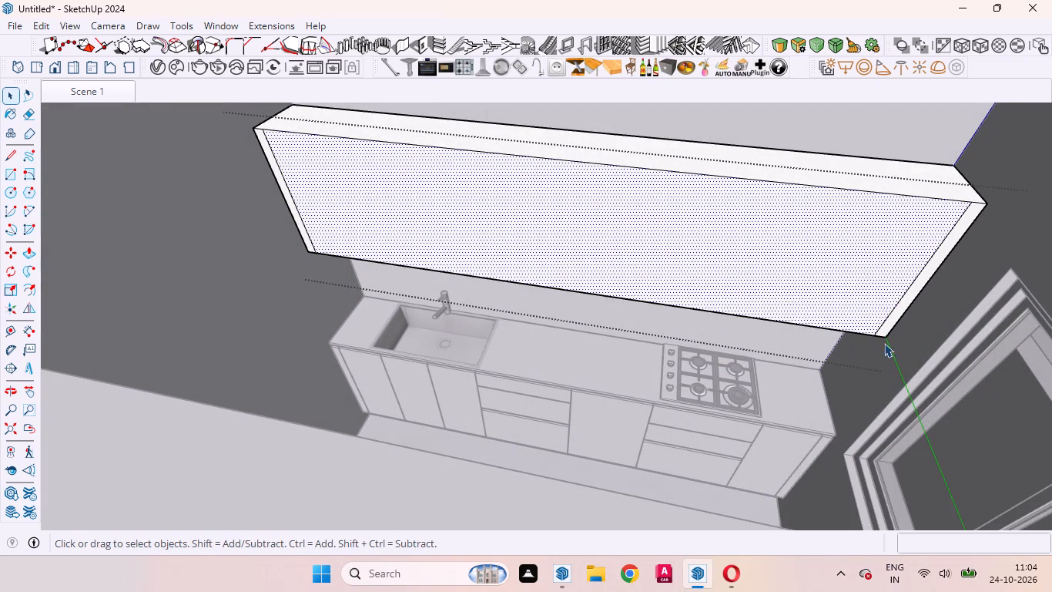
Measure the width of the base cabinet door beside the cooktop, at the window end of the counter.
middle_click_drag(868, 370, 858, 362)
scroll(859, 392, "up", 1)
middle_click_drag(863, 412, 866, 434)
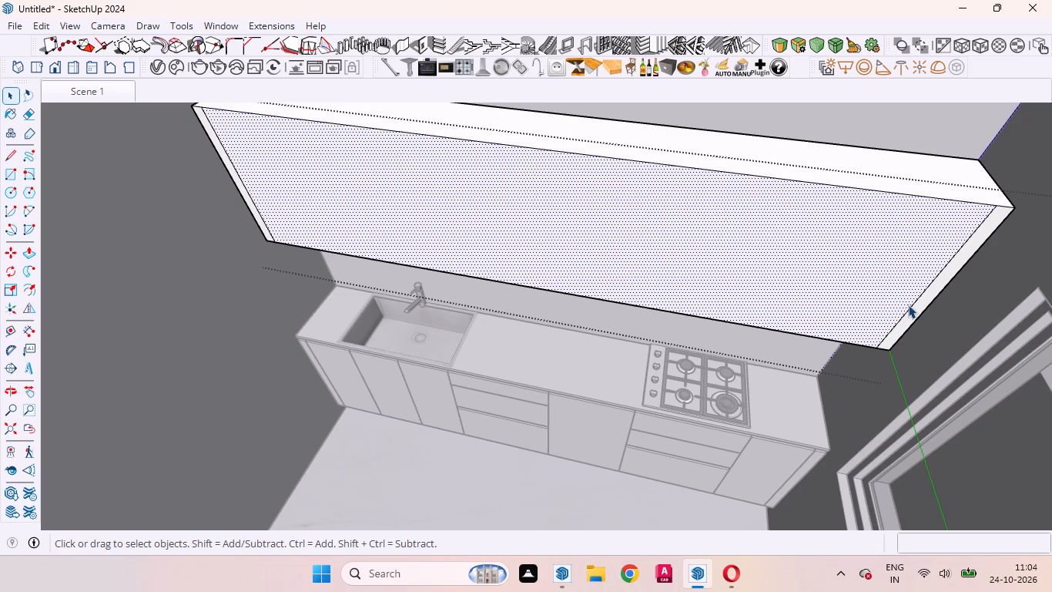
left_click(908, 304)
left_click(911, 308)
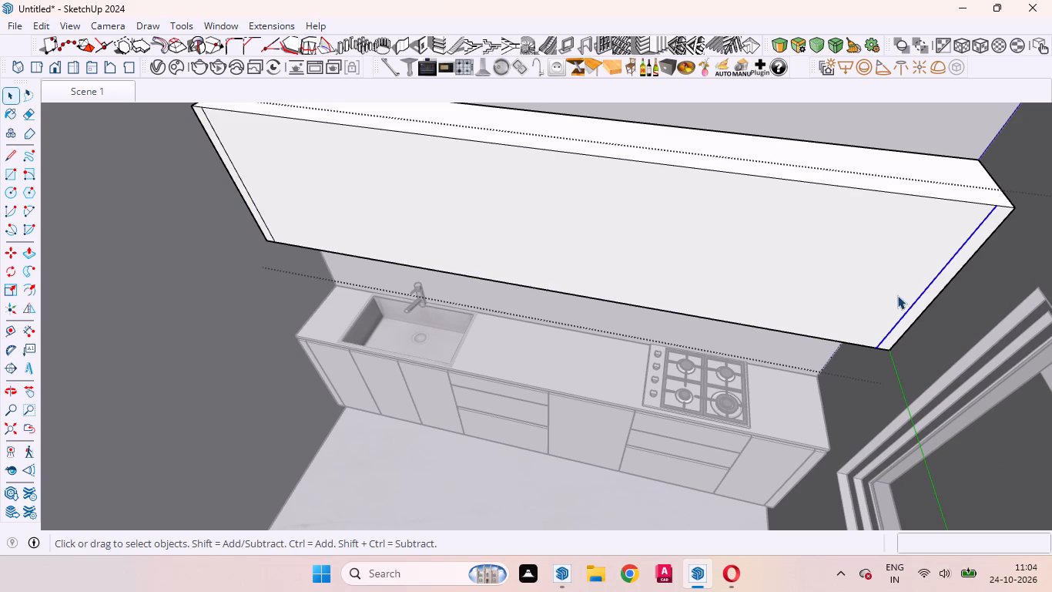
left_click(776, 467)
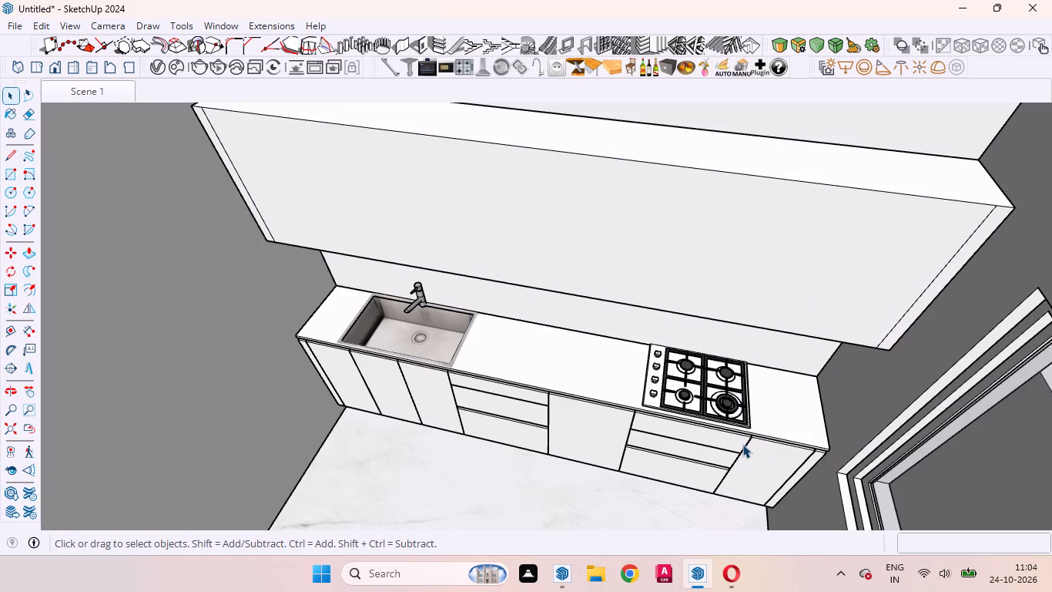
key("d")
scroll(785, 499, "up", 5)
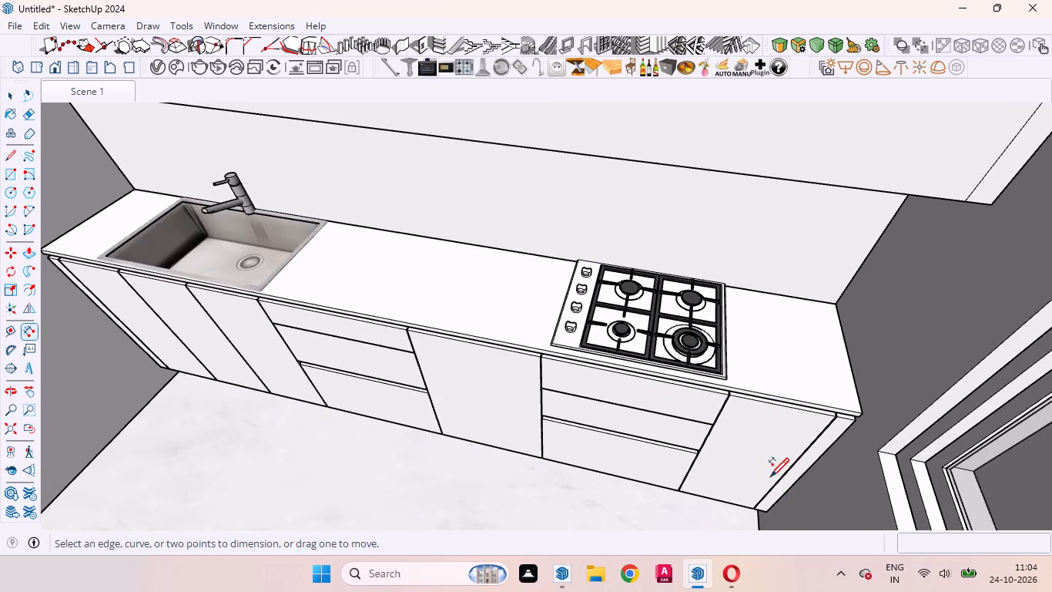
scroll(760, 456, "up", 8)
left_click(712, 338)
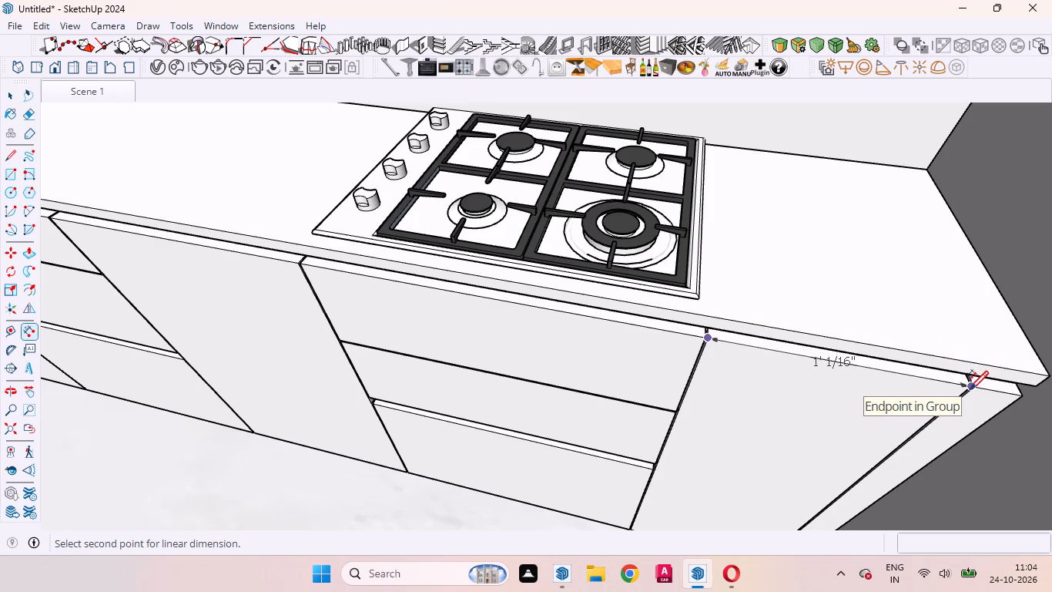
key("space")
Open the overhead cabinet group and copy the cooktop-end strip's inner vertical edge 1'2" toward the sink end.
middle_click_drag(682, 290, 682, 420)
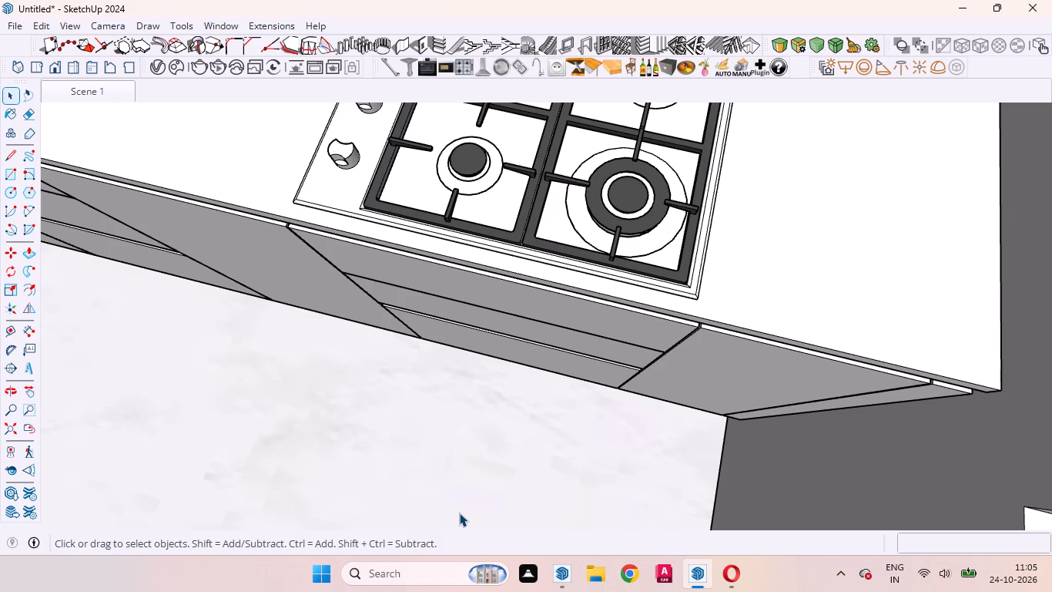
scroll(474, 492, "down", 3)
scroll(612, 429, "up", 2)
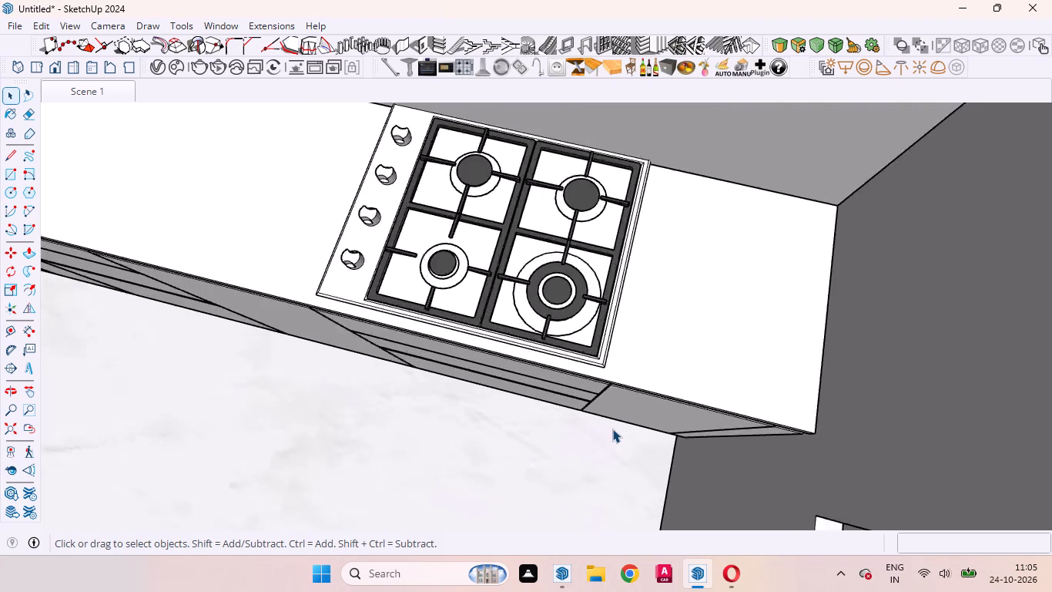
scroll(612, 429, "up", 1)
scroll(397, 479, "down", 9)
middle_click_drag(567, 400, 664, 311)
scroll(616, 338, "up", 4)
left_click(587, 341)
triple_click(588, 346)
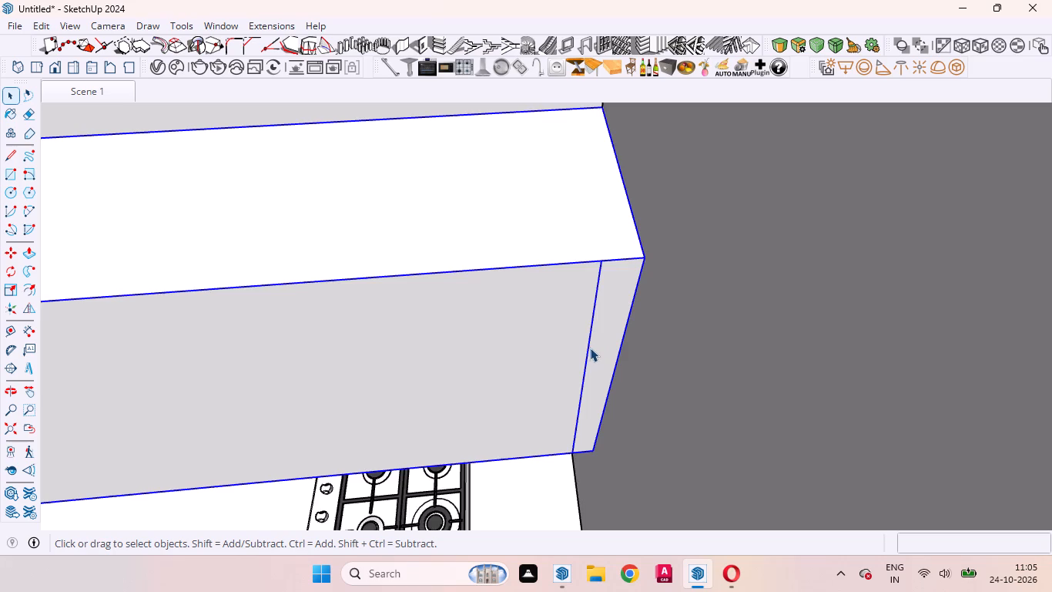
left_click(586, 348)
key("m")
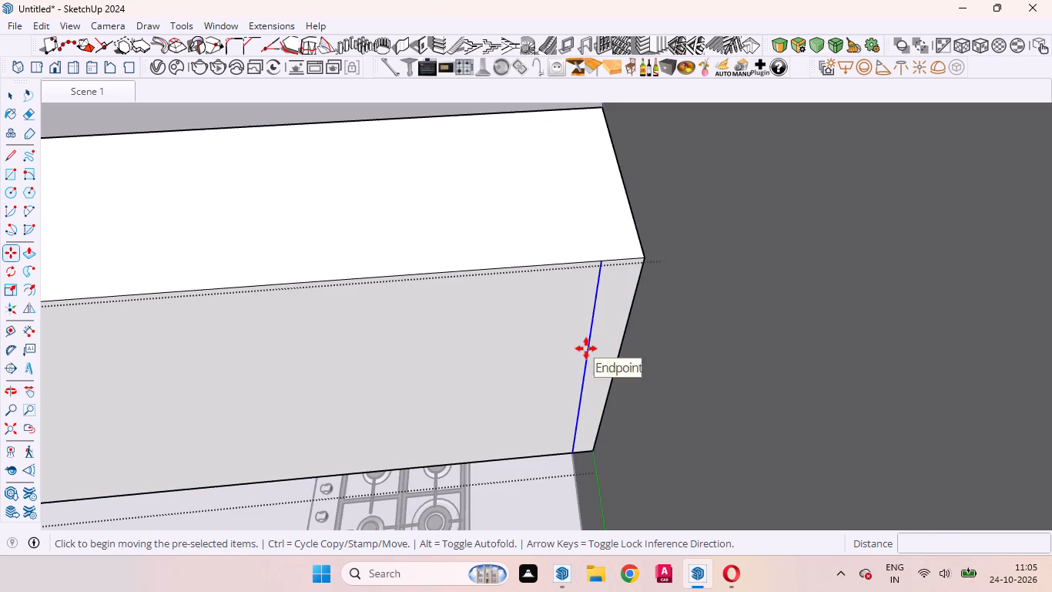
left_click(586, 348)
key("1")
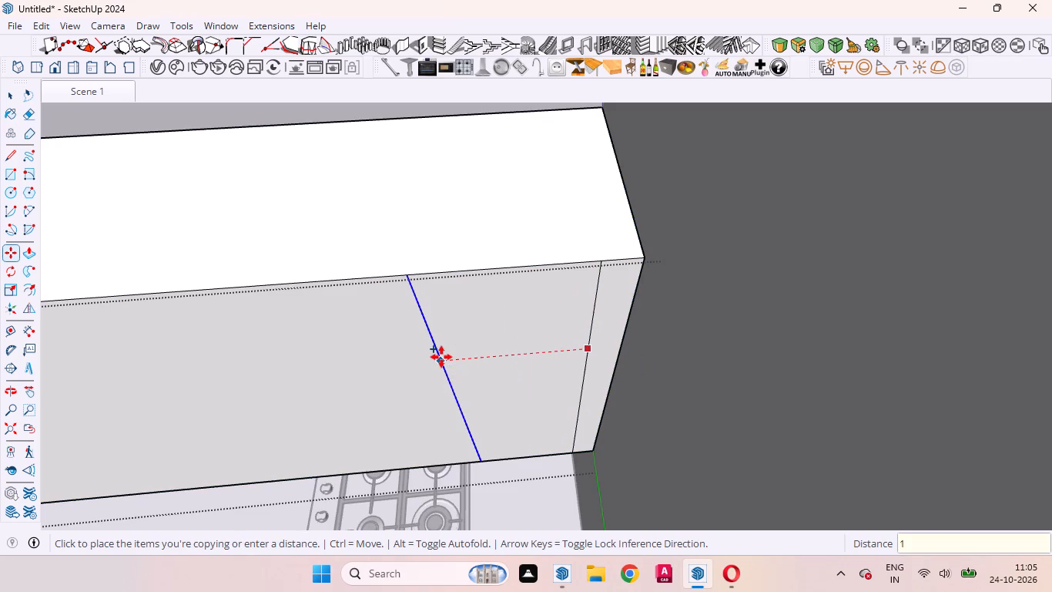
key("apostrophe")
key("2")
key("Return")
key("space")
Move the copied divider edge 1" back toward the cooktop end of the overhead cabinet front.
scroll(588, 331, "down", 9)
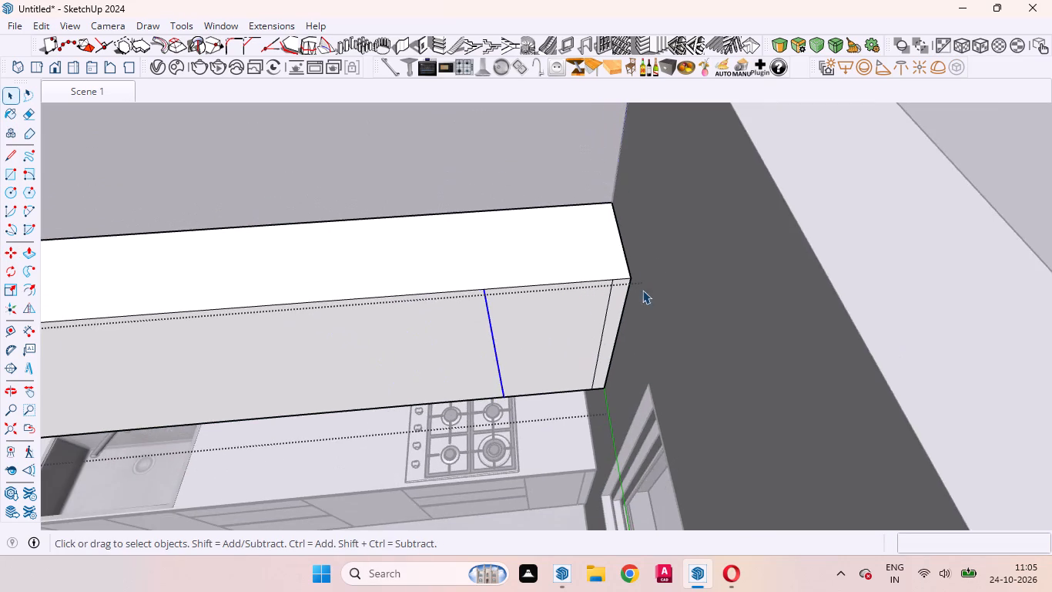
middle_click_drag(506, 408, 498, 311)
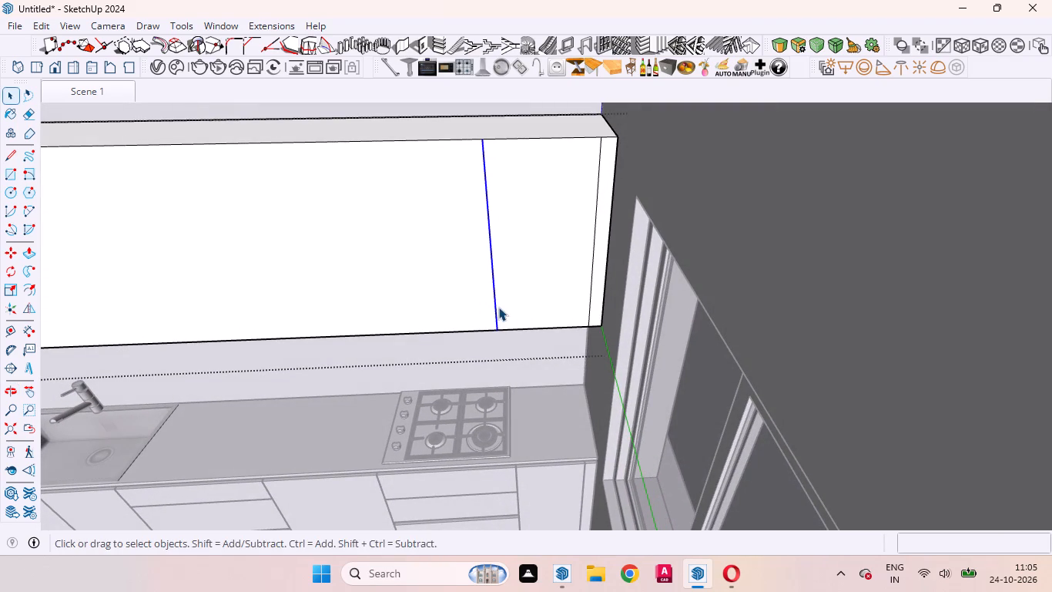
key("m")
left_click(501, 302)
key("1")
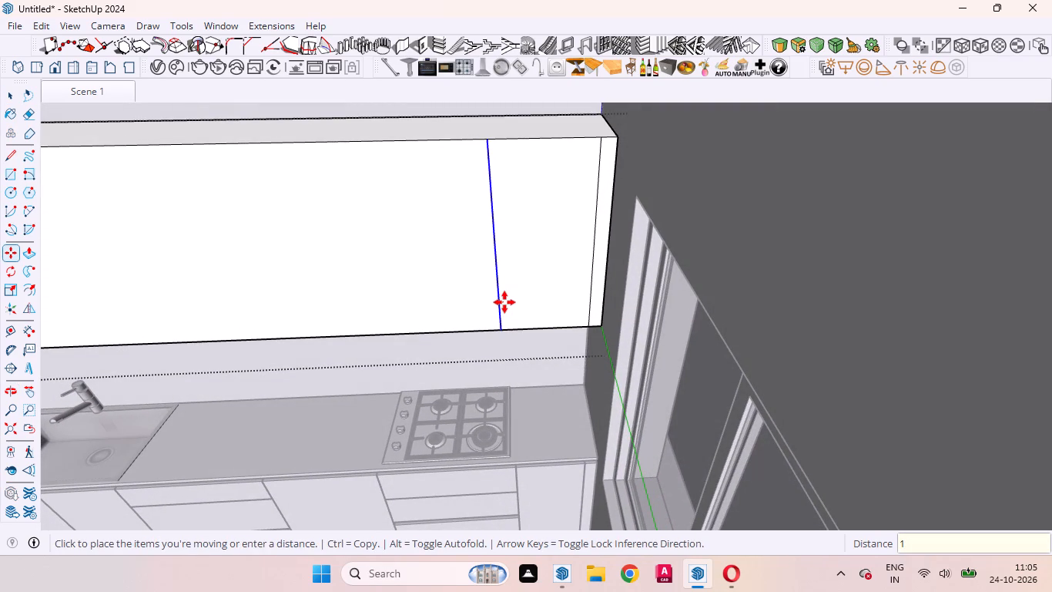
key("Return")
key("space")
Copy the divider edge 2' toward the sink end to mark a wider panel above the cooktop.
key("m")
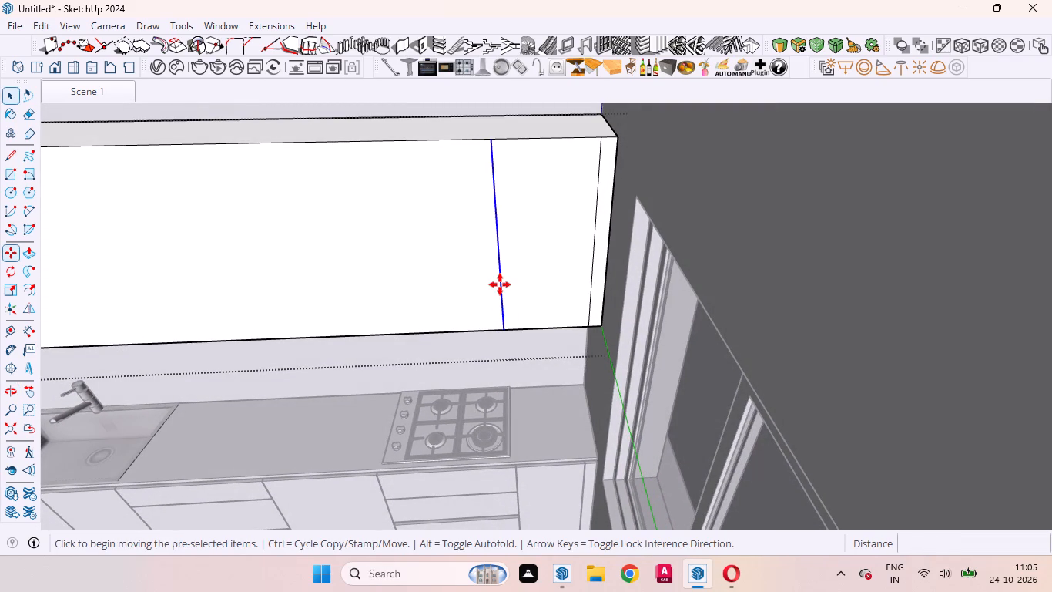
left_click(550, 278)
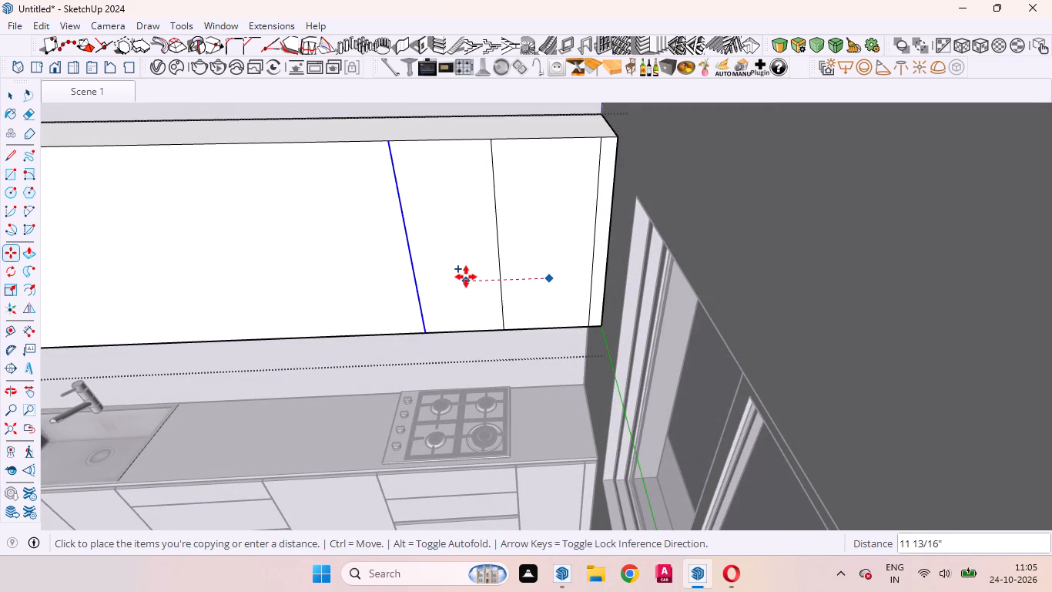
type("2'")
key("Return")
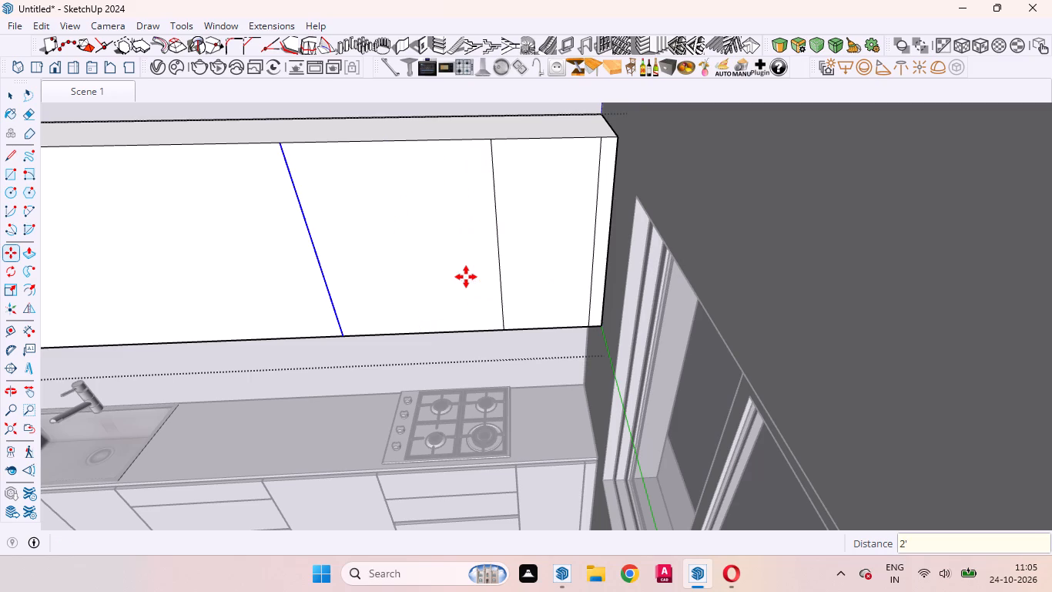
key("space")
Draw a vertical line between the top and bottom midpoints of the 2' panel to halve it into two doors.
middle_click_drag(400, 261, 467, 260)
left_click(436, 255)
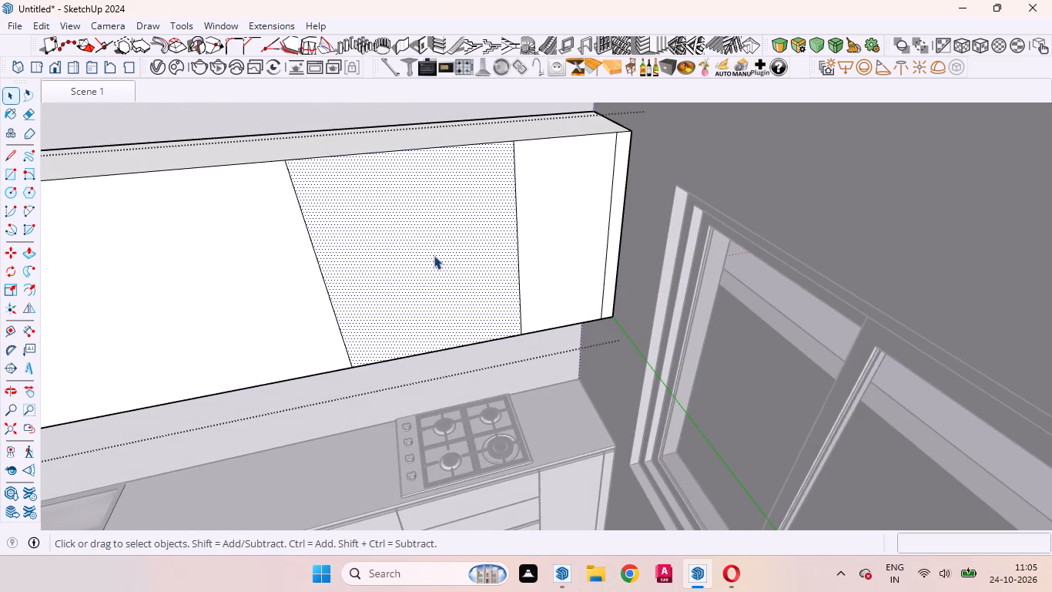
key("l")
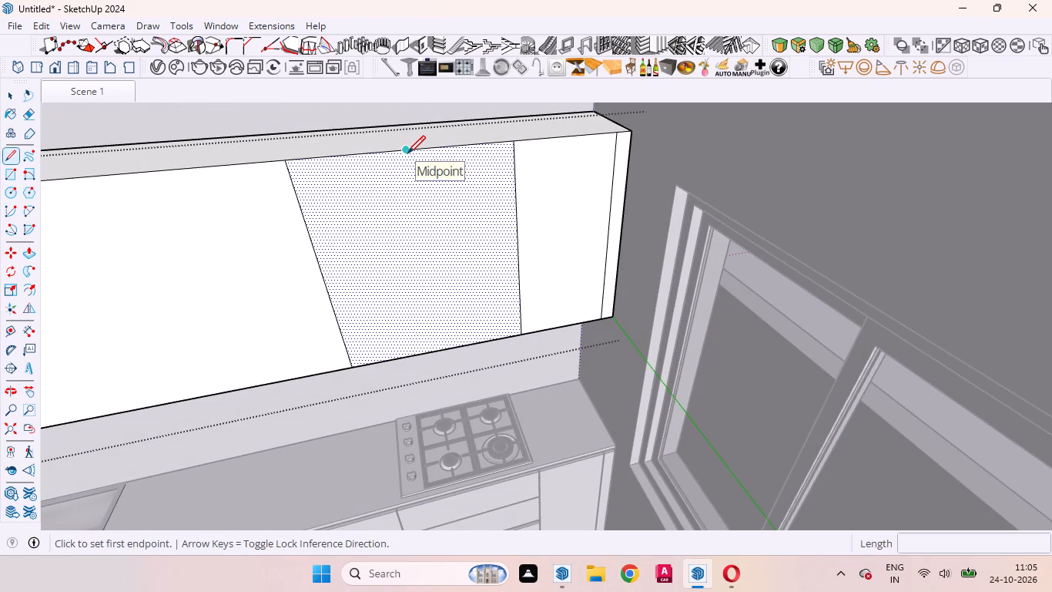
left_click(407, 153)
left_click(437, 351)
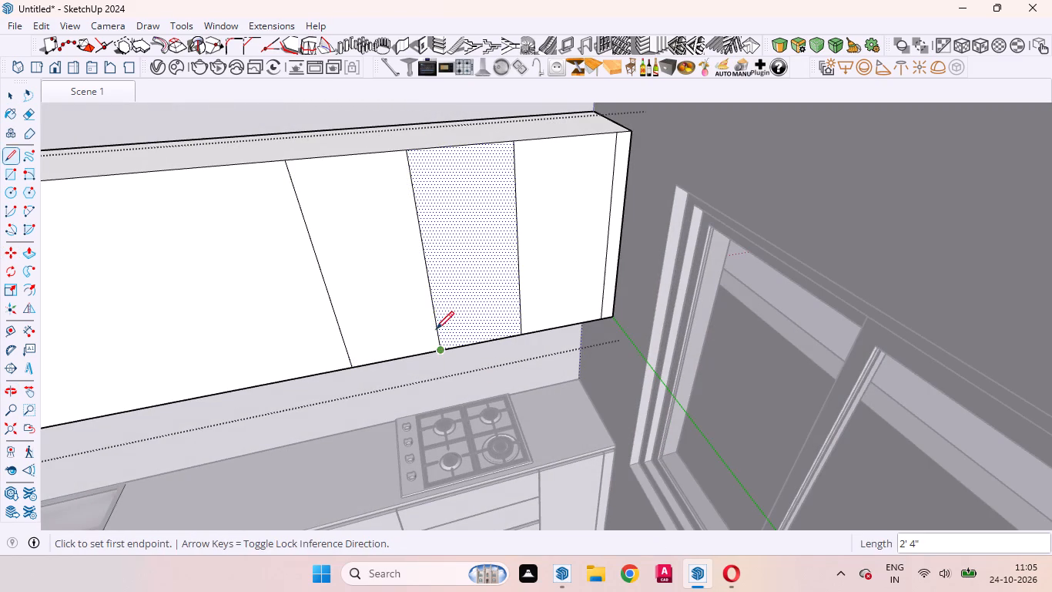
key("space")
Copy the overhead cabinet divider at the sink side of the 2' door pair 1'5" toward the sink end.
left_click(509, 271)
scroll(560, 258, "down", 3)
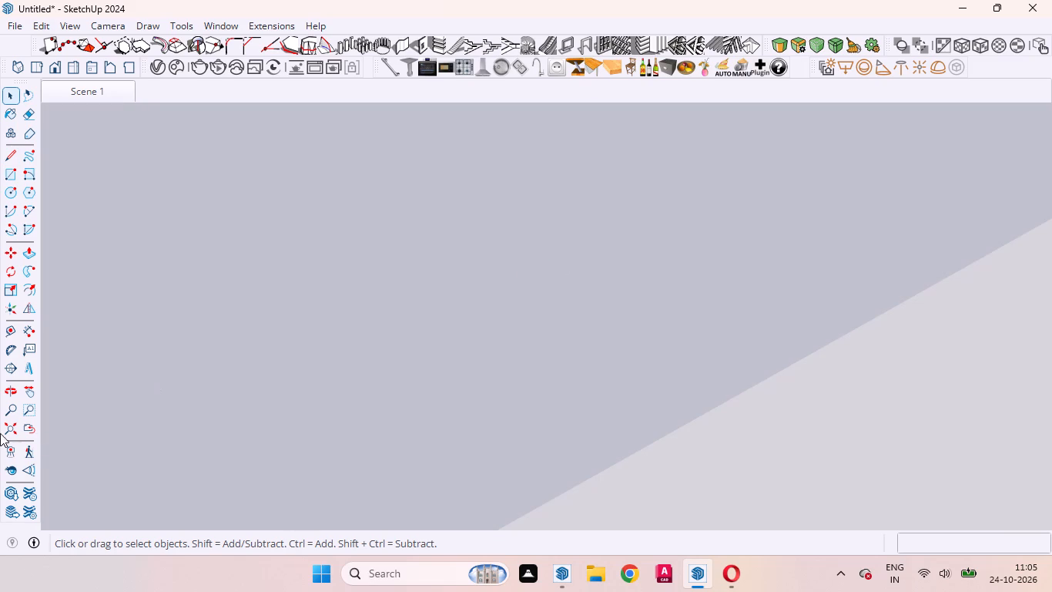
left_click(32, 422)
middle_click_drag(441, 301, 454, 484)
scroll(541, 314, "down", 2)
scroll(542, 314, "up", 1)
scroll(543, 313, "down", 3)
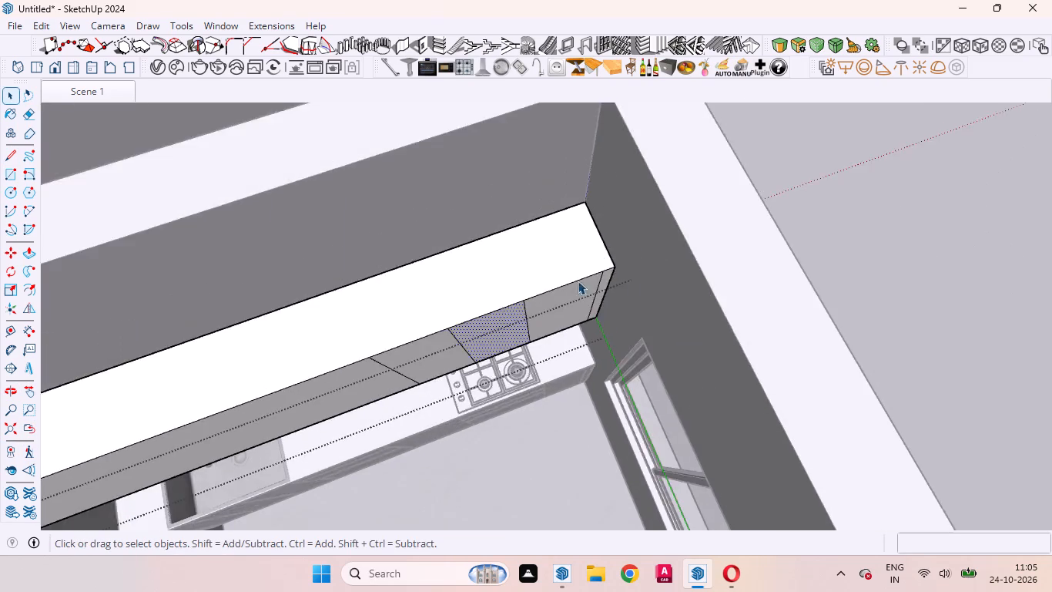
scroll(578, 281, "down", 11)
middle_click_drag(614, 363, 499, 271)
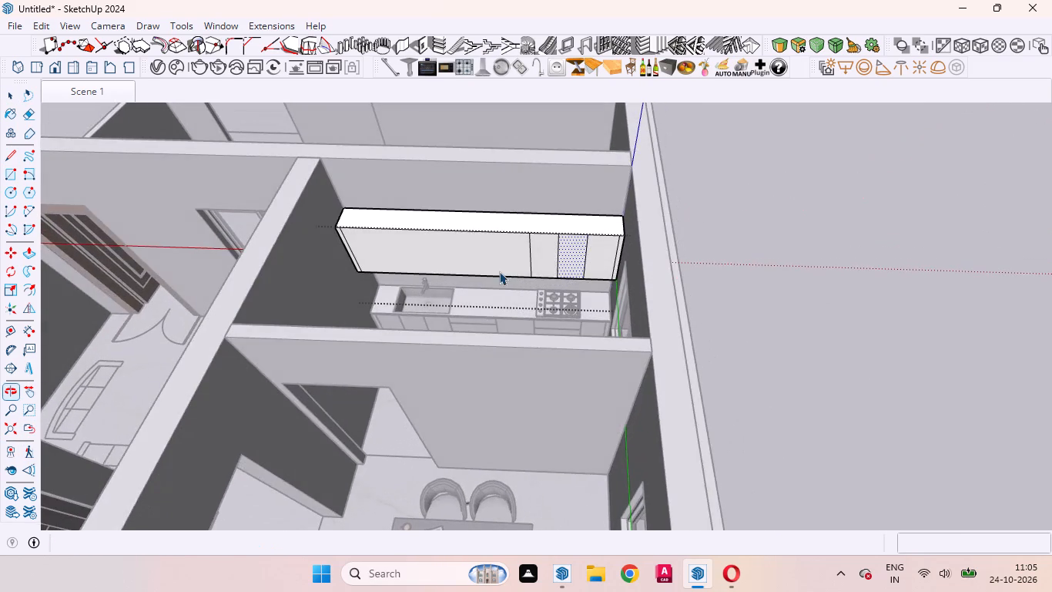
scroll(500, 271, "up", 9)
left_click(534, 246)
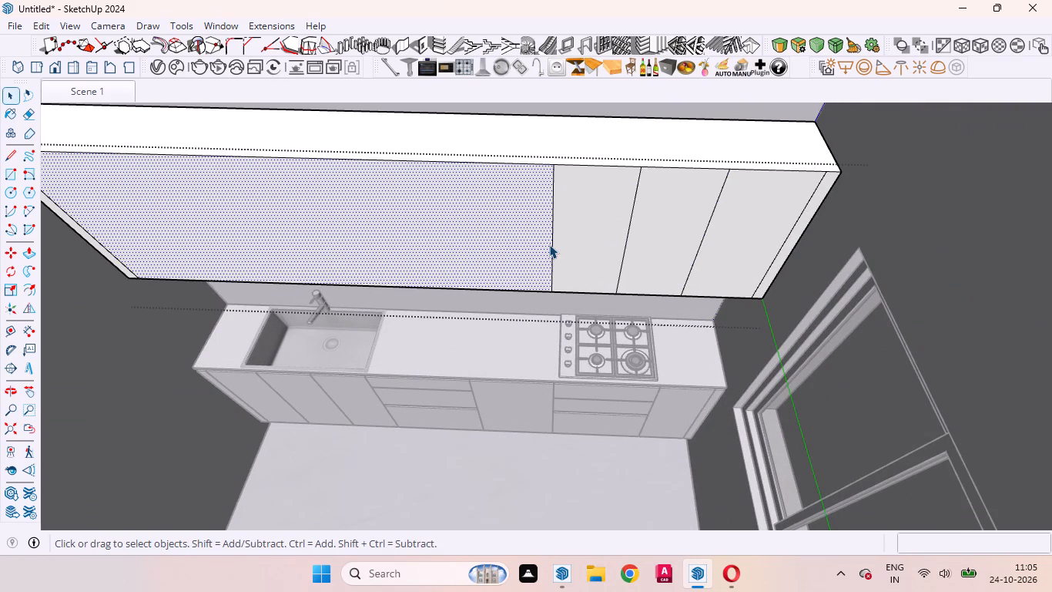
left_click(550, 244)
left_click(551, 244)
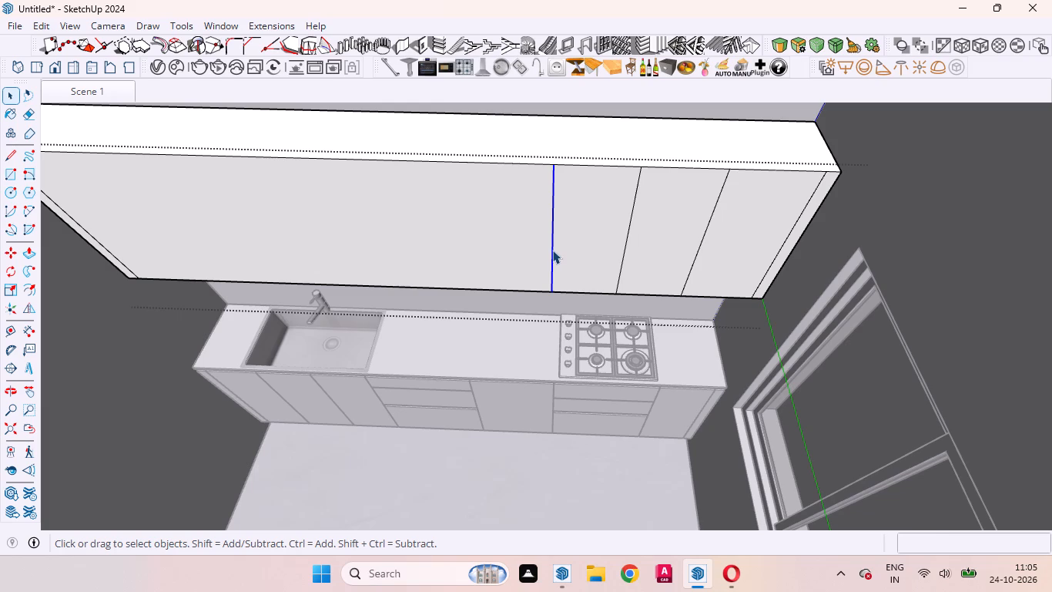
key("m")
left_click(552, 250)
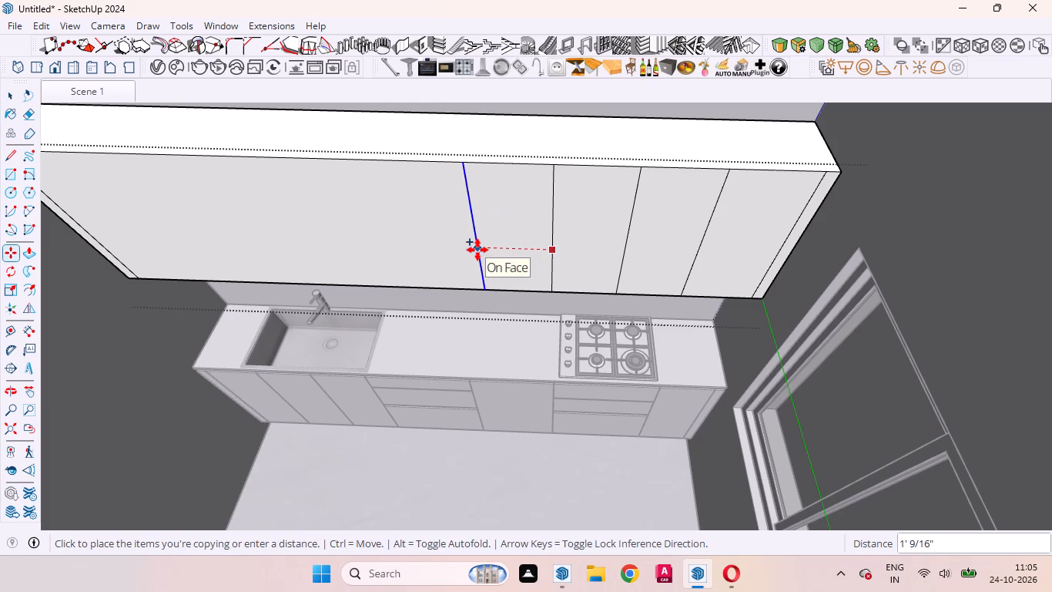
type("1'5")
key("Return")
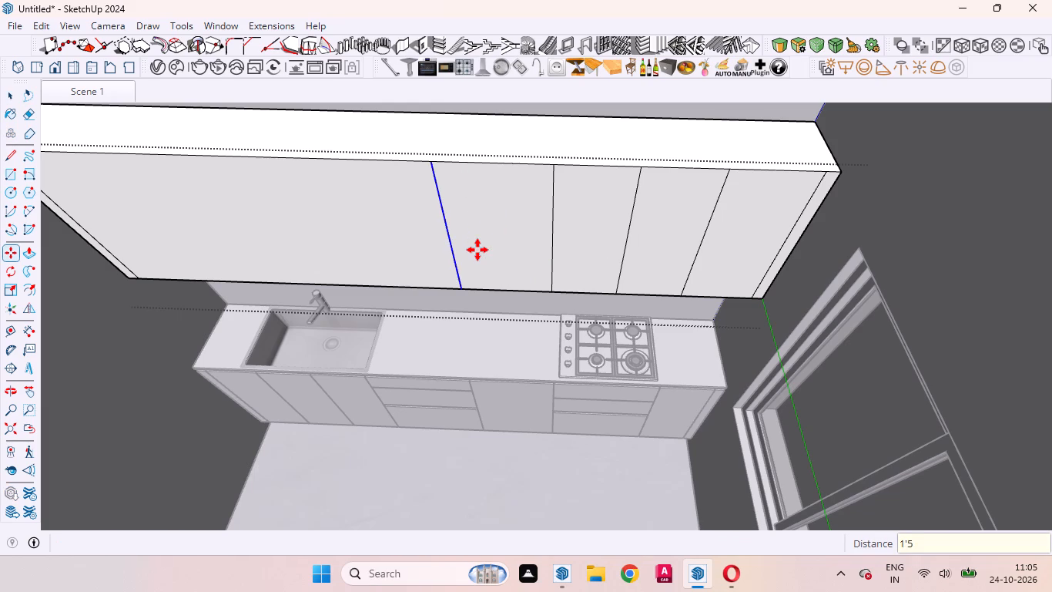
Copy the newest overhead divider edge 1'1" further toward the sink end to mark a narrower door.
middle_click_drag(483, 263, 522, 216)
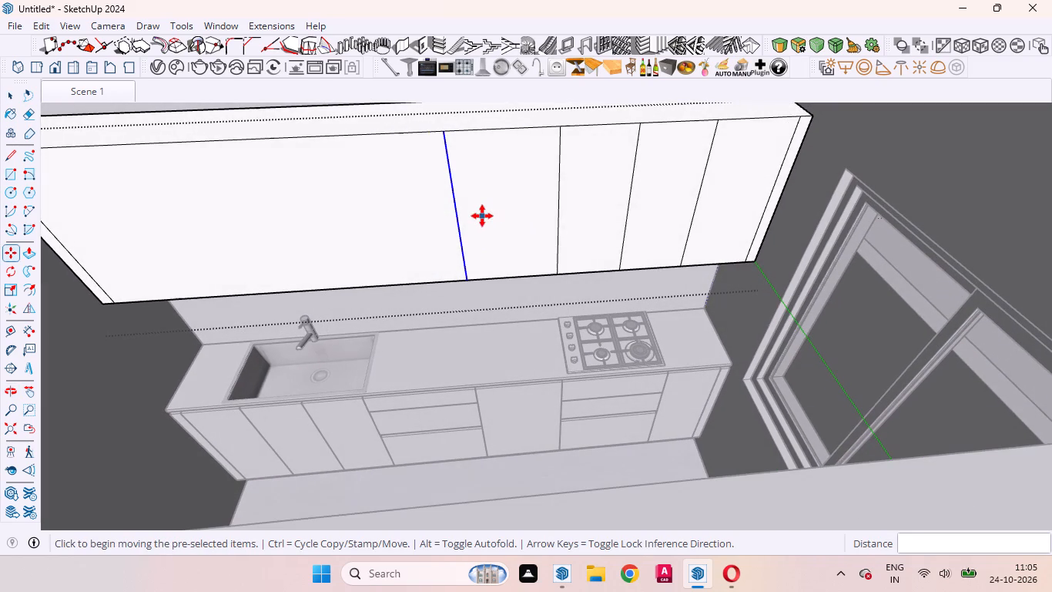
key("m")
left_click(482, 216)
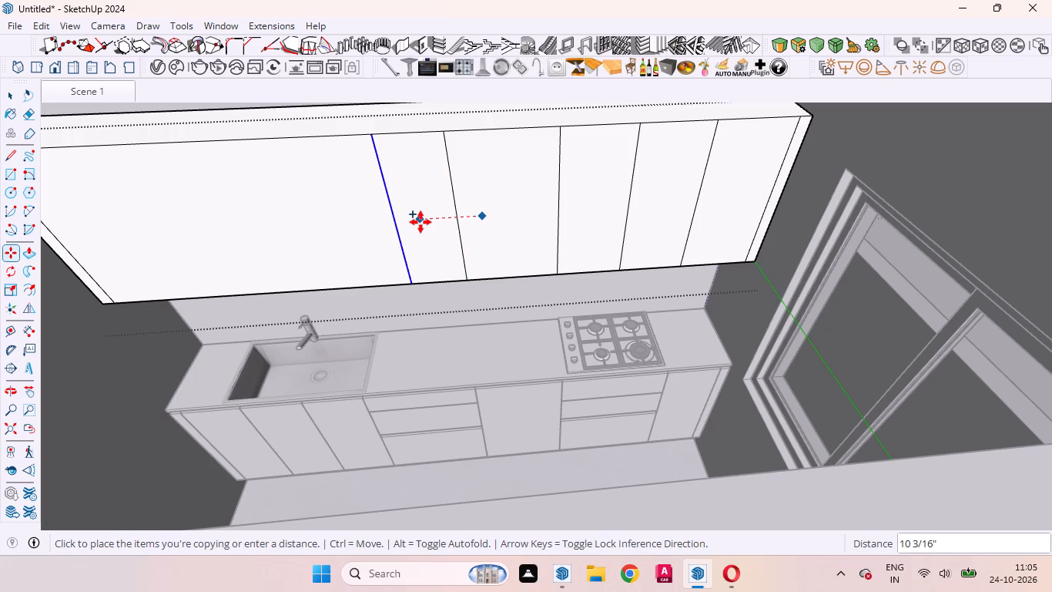
type("1'")
type("1]")
key("Return")
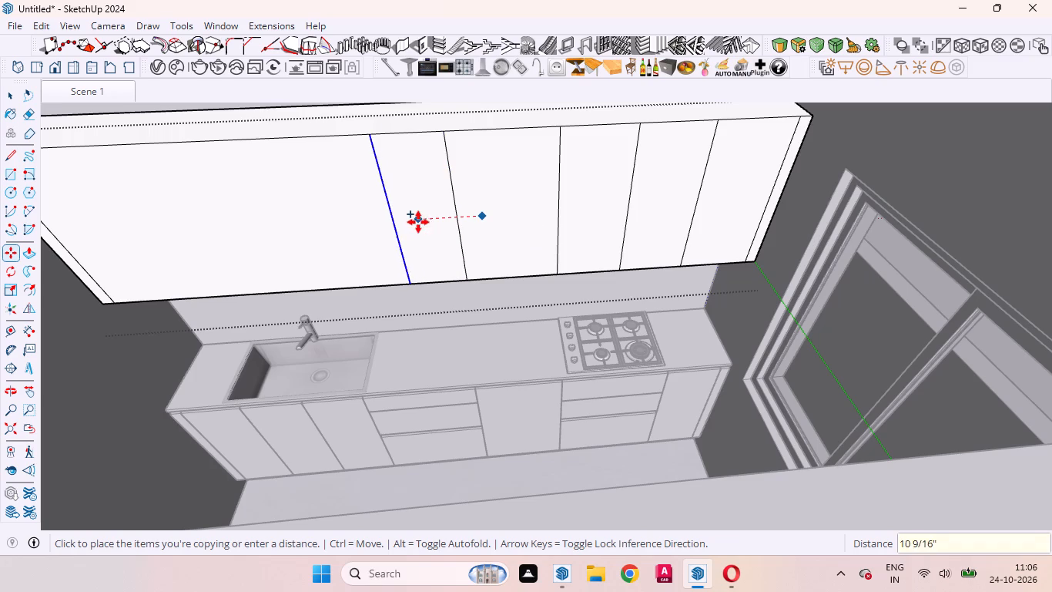
type("1'")
key("1")
key("Return")
key("space")
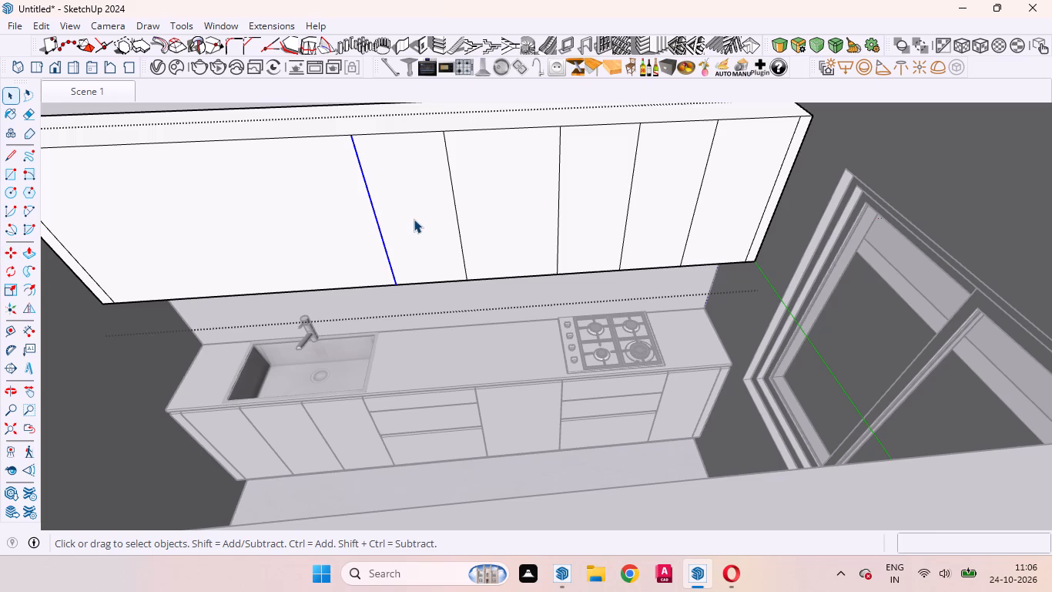
Repeat the divider copy three more times toward the sink end, spacing each 1'1" from the previous one.
key("m")
left_click(414, 219)
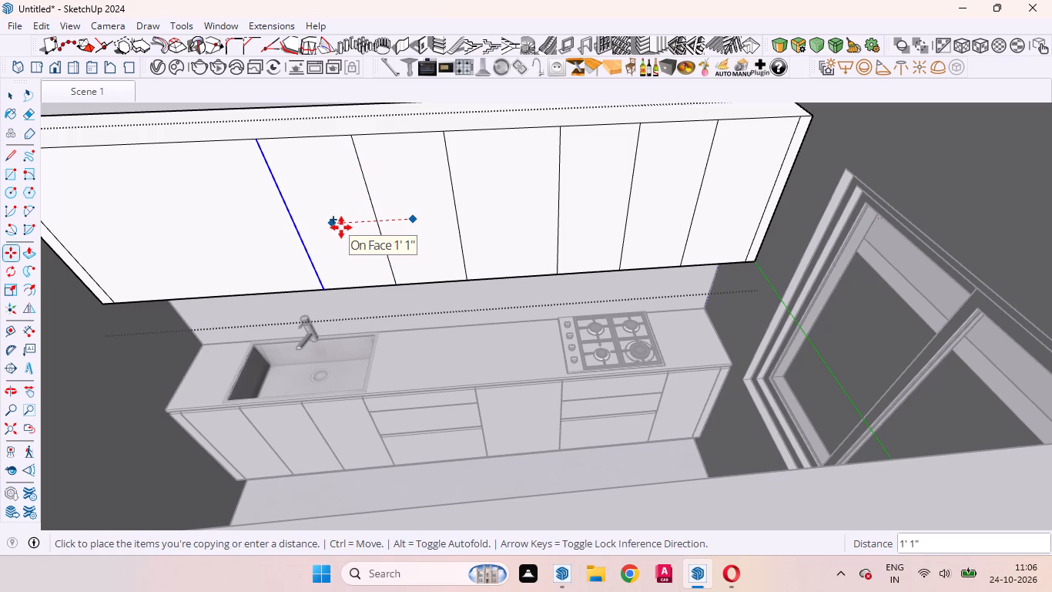
left_click(341, 227)
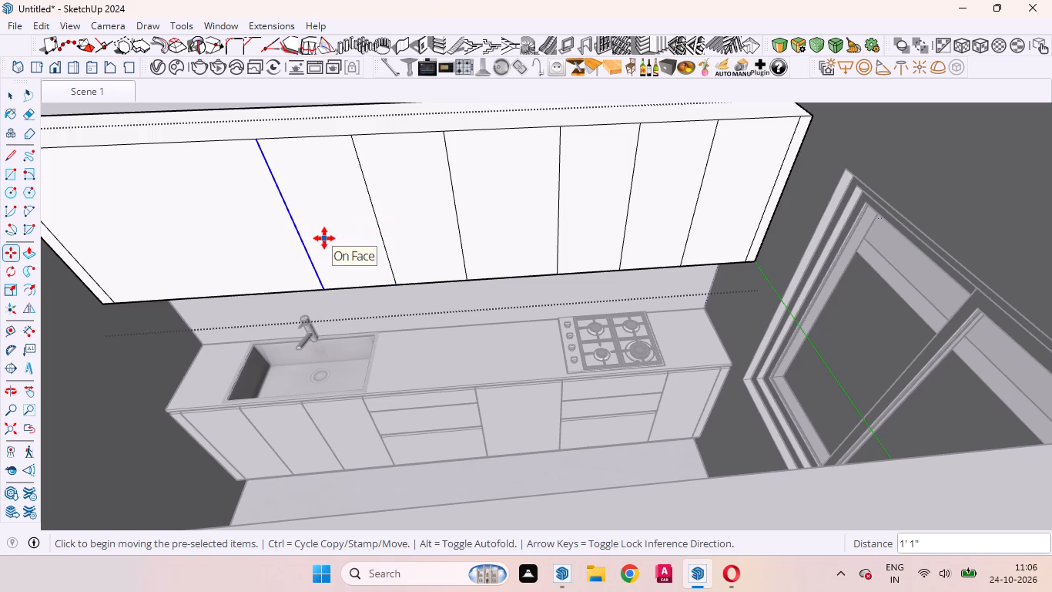
left_click(324, 238)
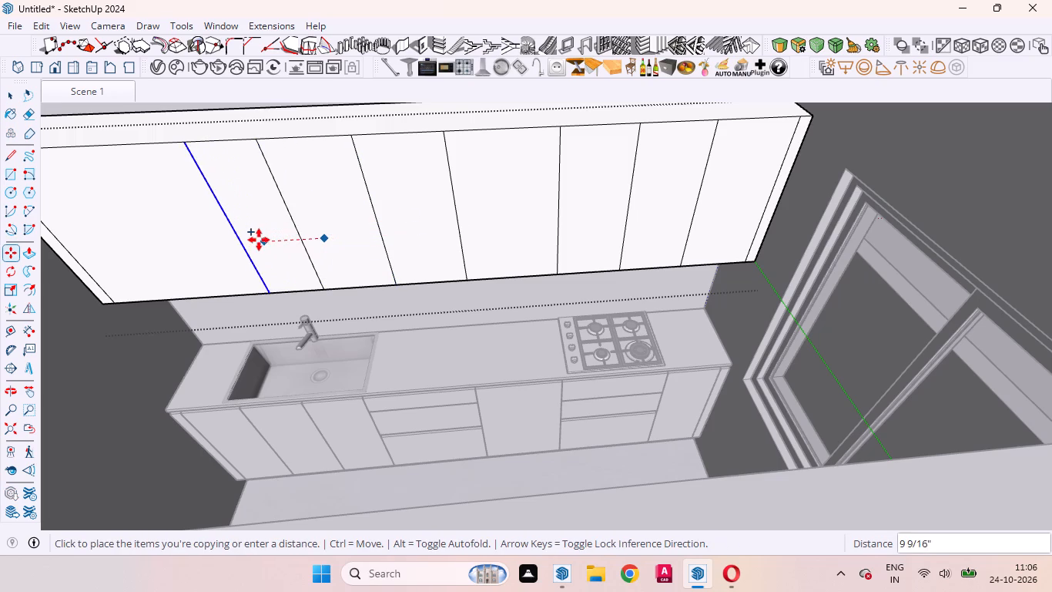
left_click(250, 240)
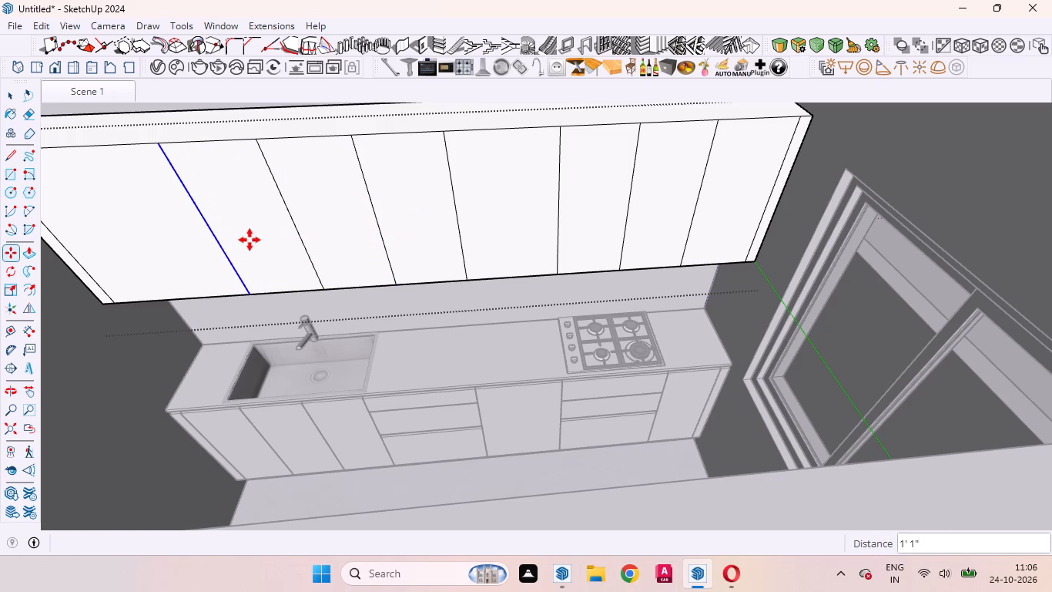
left_click(250, 240)
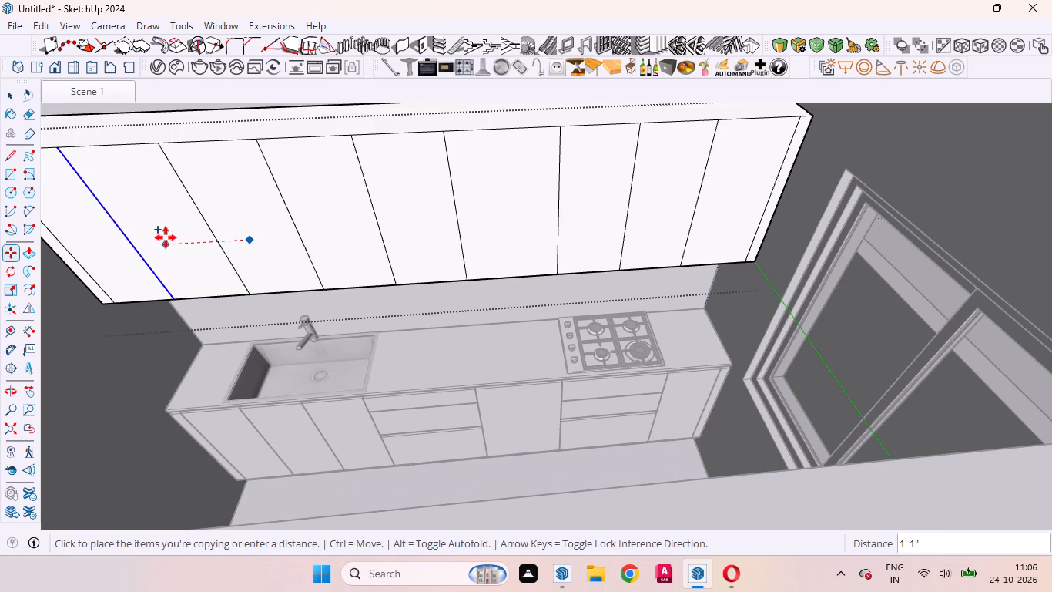
left_click(166, 237)
key("space")
Copy the sink-end strip's inner edge and all eight door dividers together 3 mm toward the cooktop end to form door gaps.
middle_click_drag(246, 237, 264, 236)
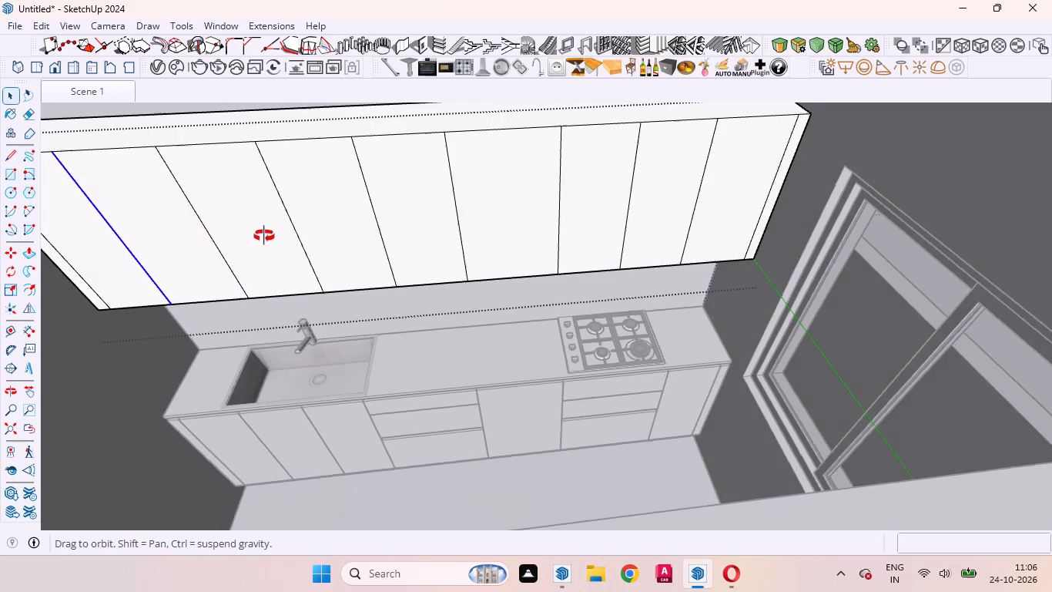
middle_click_drag(264, 236, 310, 281)
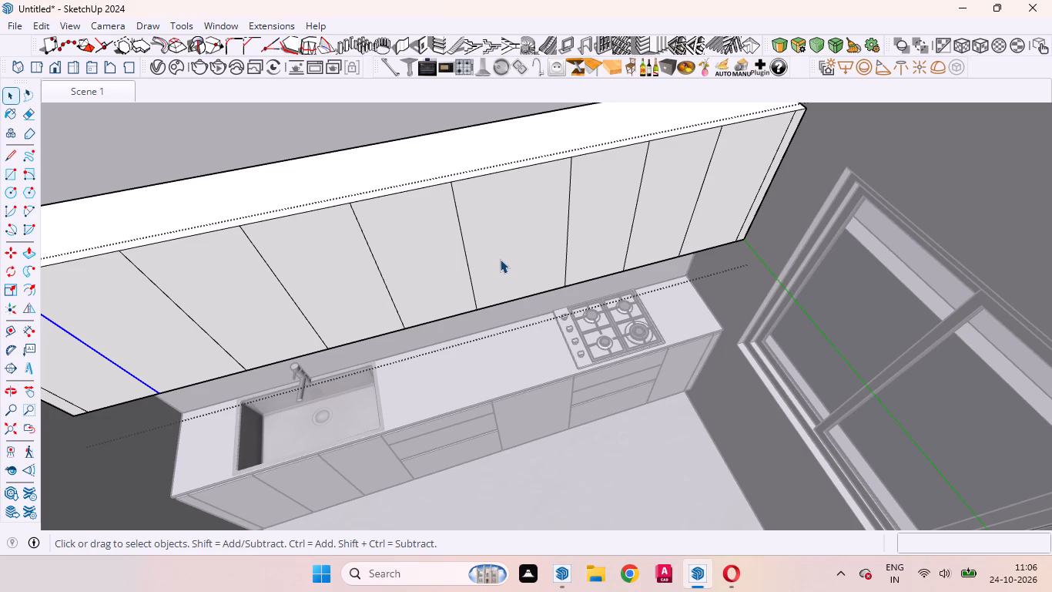
middle_click_drag(518, 257, 434, 321)
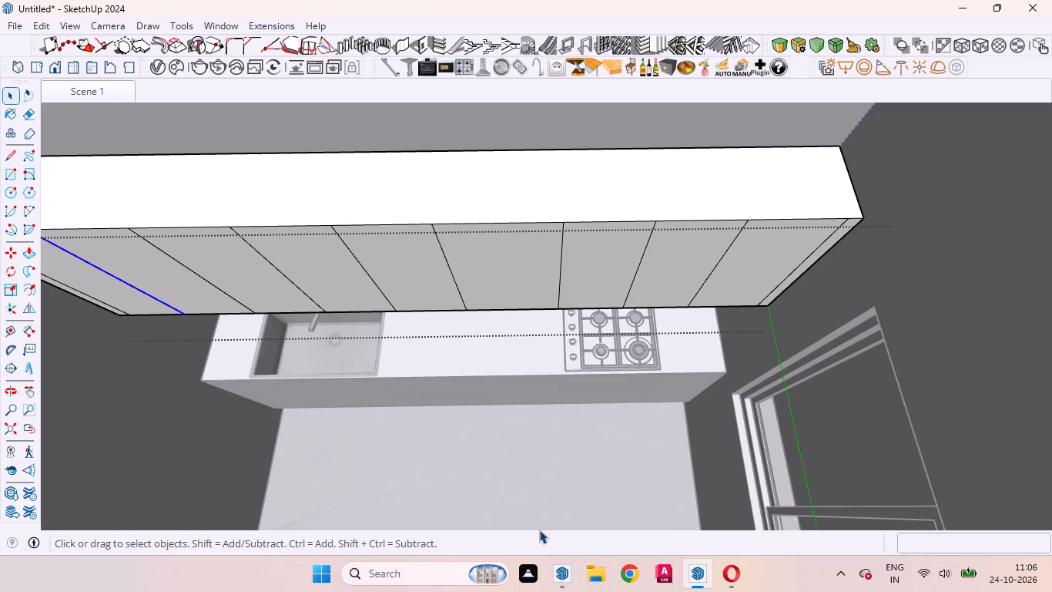
scroll(617, 218, "down", 1)
middle_click_drag(162, 322, 168, 325)
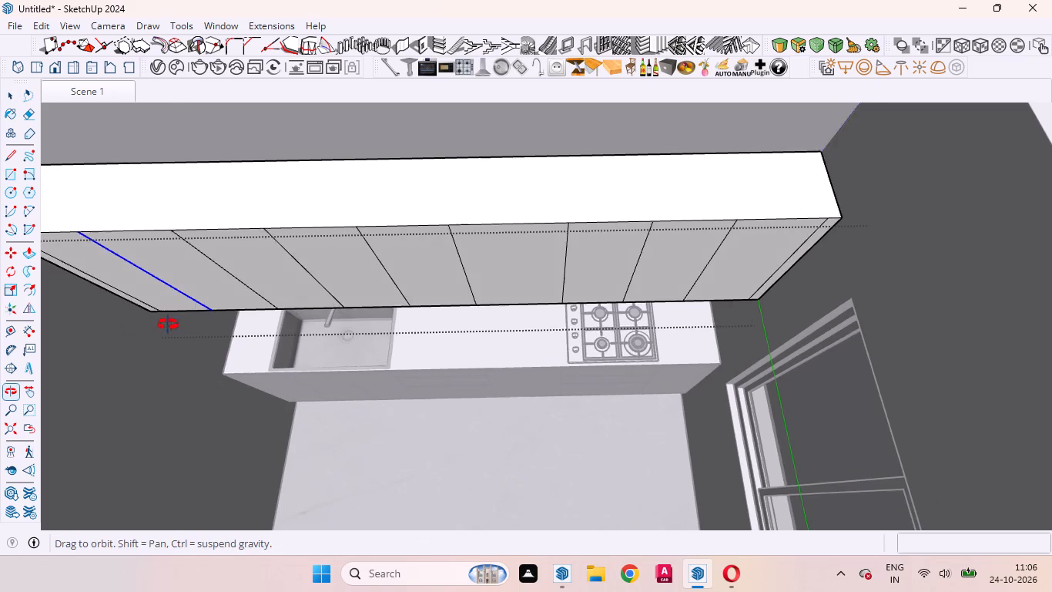
middle_click_drag(168, 325, 178, 412)
scroll(178, 399, "up", 1)
scroll(563, 264, "down", 11)
middle_click_drag(447, 305, 371, 248)
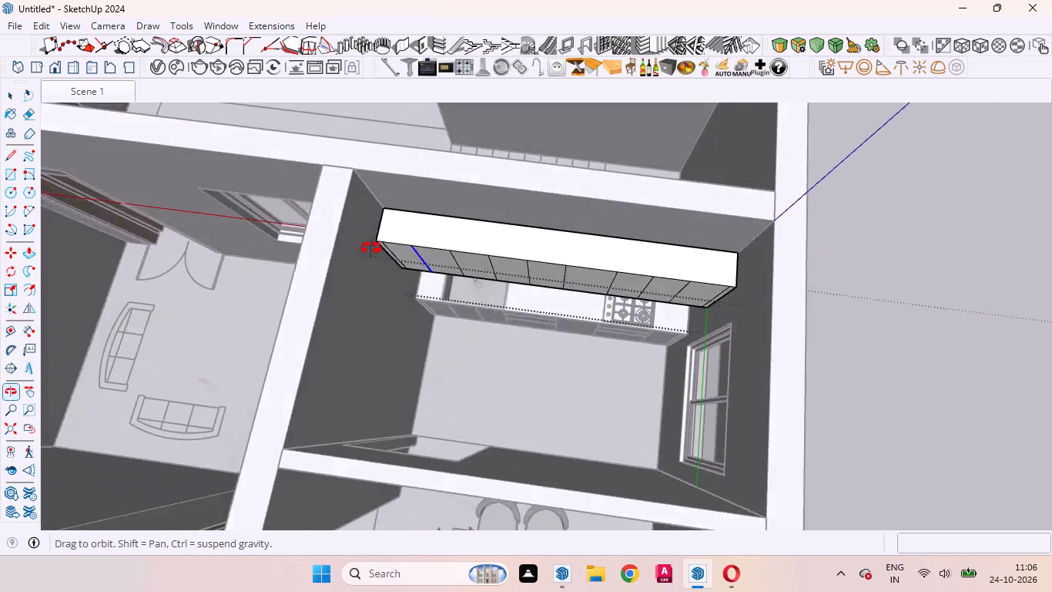
middle_click_drag(371, 248, 367, 218)
scroll(382, 218, "up", 14)
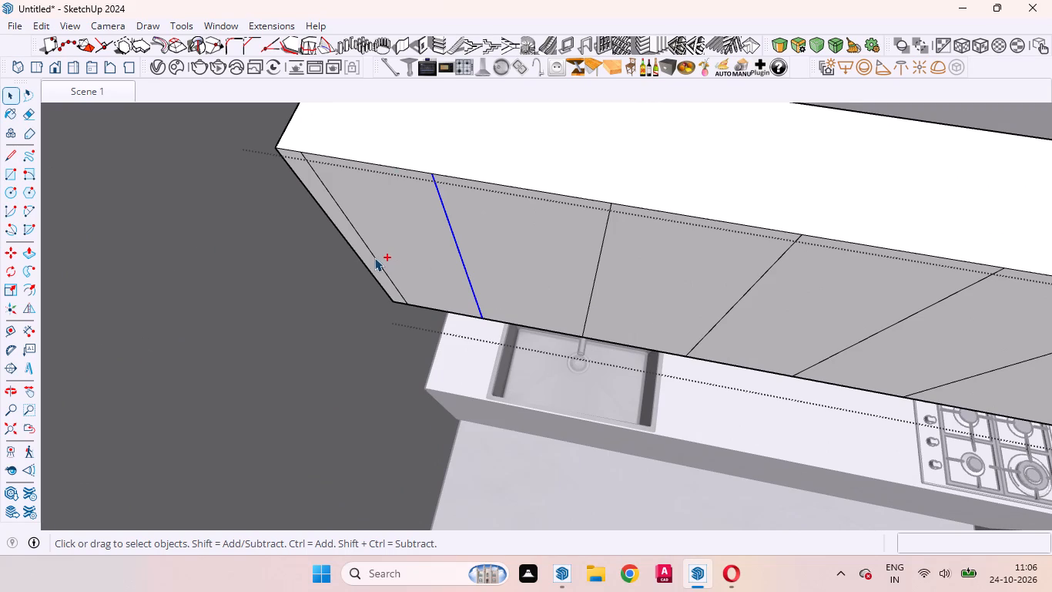
left_click(374, 257, "ctrl")
left_click(594, 285, "ctrl")
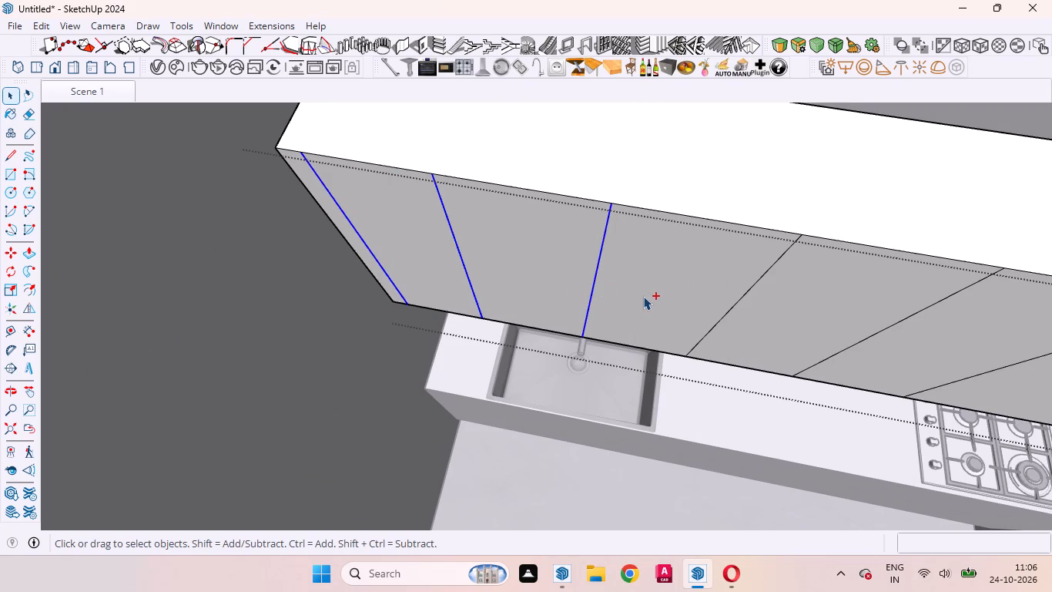
left_click(726, 313, "ctrl")
scroll(410, 305, "down", 9, "ctrl")
scroll(561, 318, "up", 5, "ctrl")
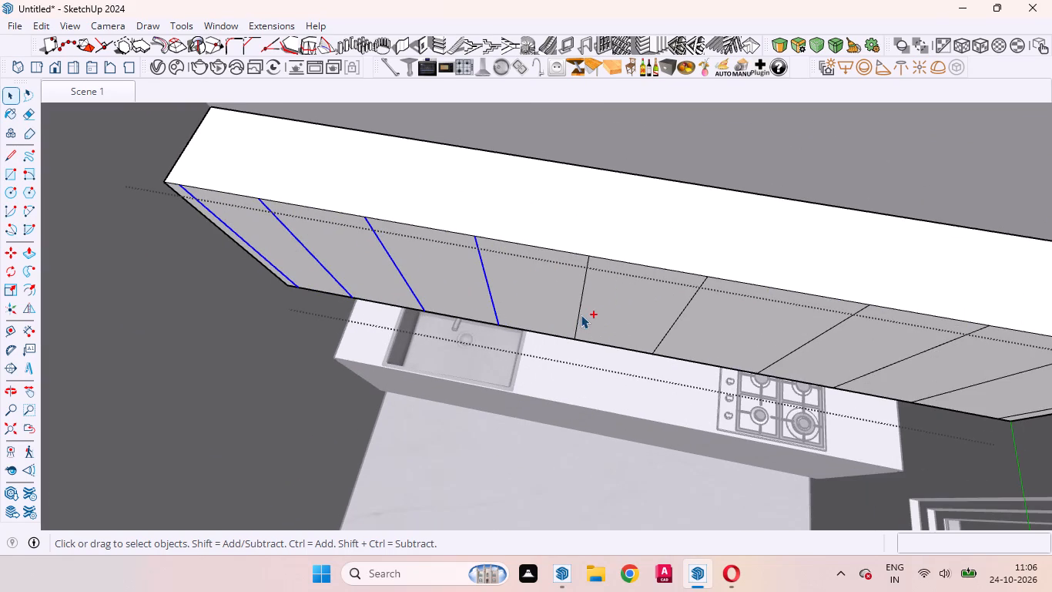
left_click(580, 311, "ctrl")
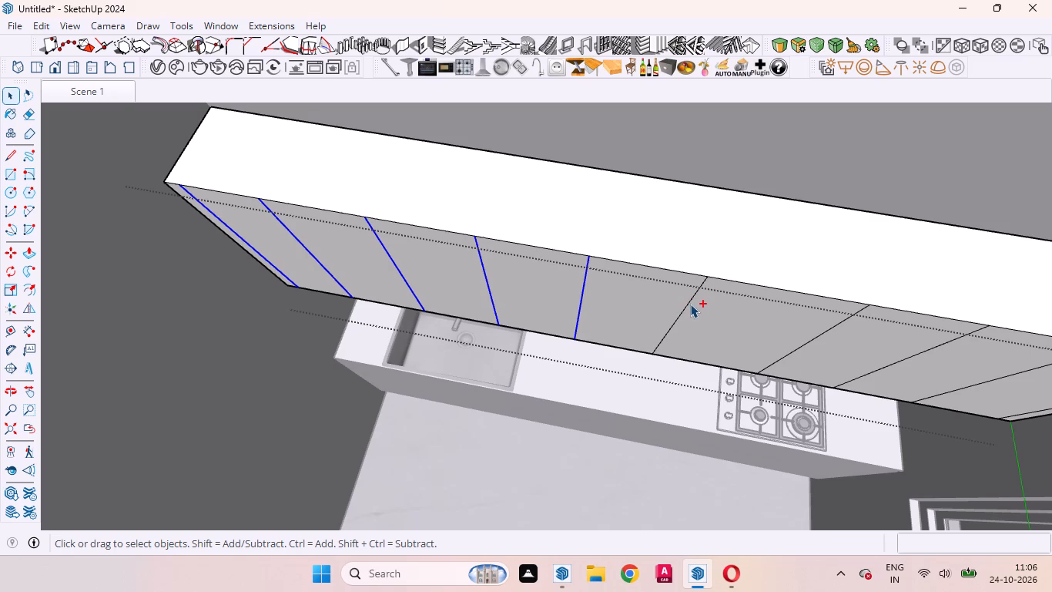
left_click(690, 304, "ctrl")
left_click(806, 343, "ctrl")
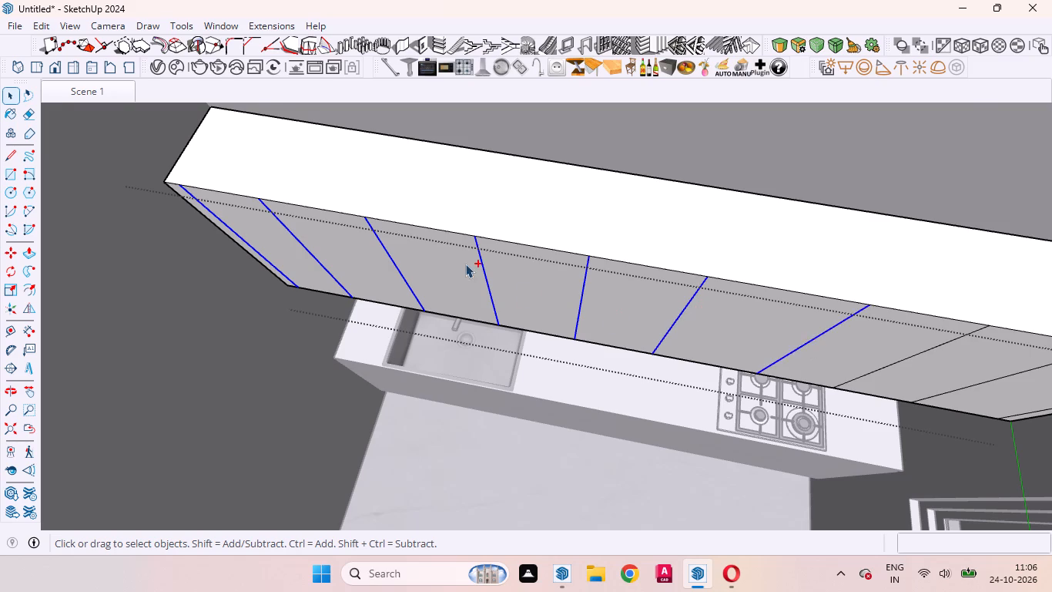
scroll(465, 263, "down", 6, "ctrl")
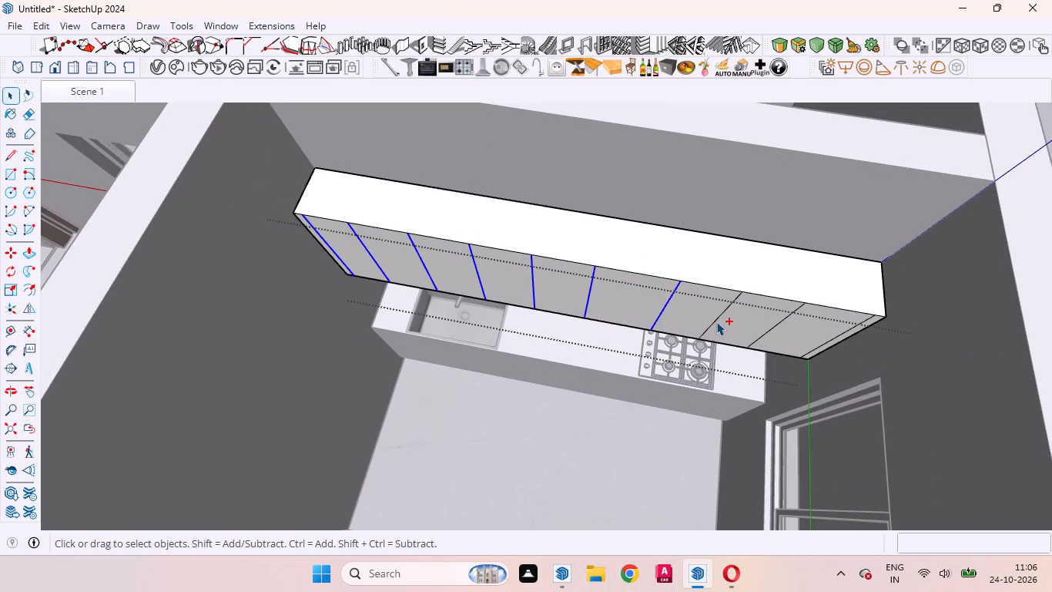
left_click(716, 321, "ctrl")
left_click(786, 318, "ctrl")
key("m")
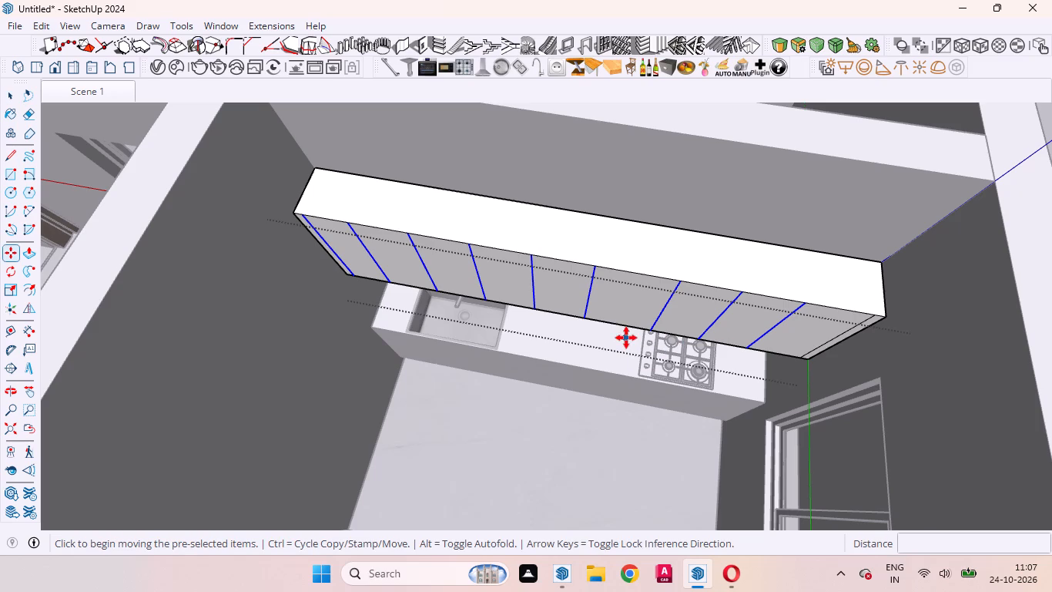
left_click(615, 305)
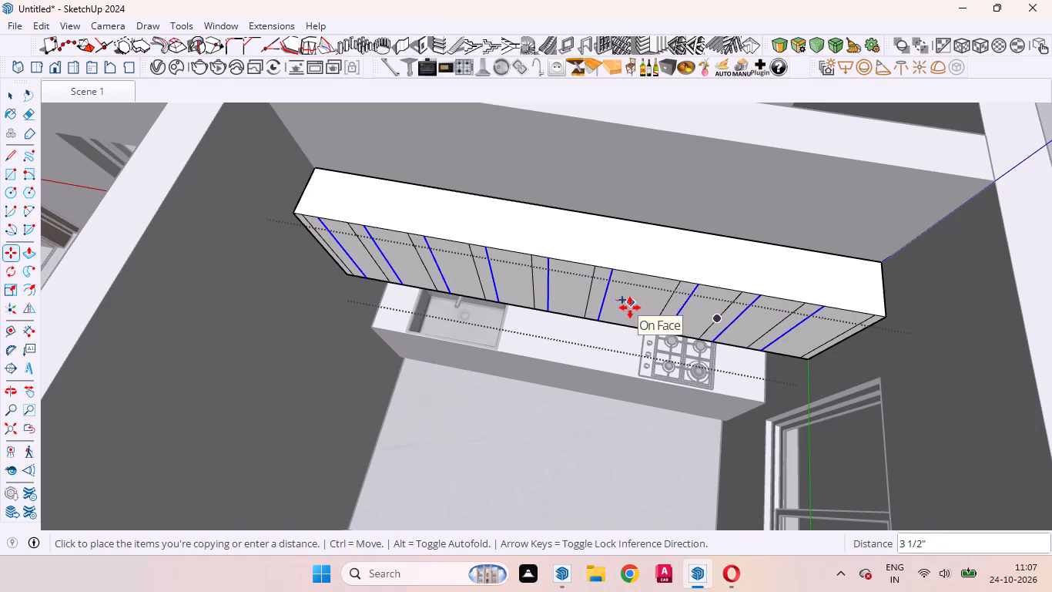
type("3mm")
key("Return")
key("space")
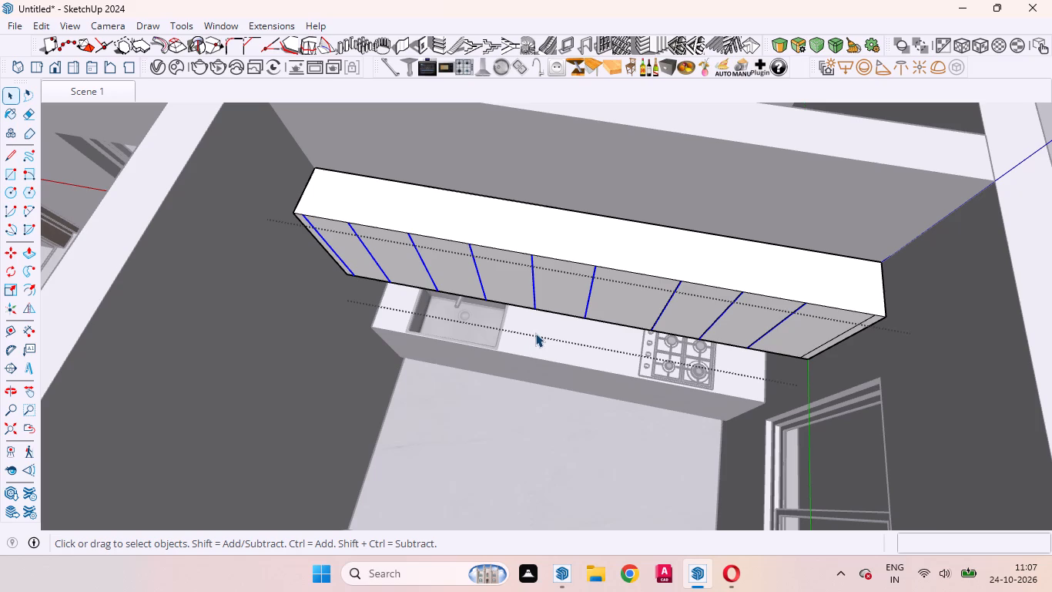
Inspect the door faces and narrow gaps along the overhead cabinet front, including the strip at the cooktop end.
scroll(494, 214, "up", 20)
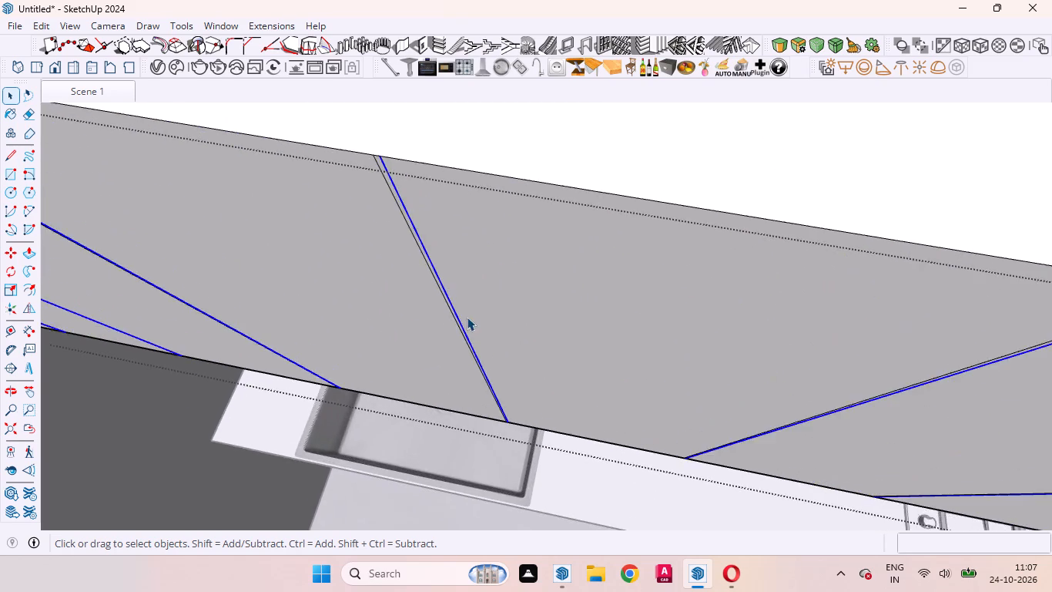
middle_click_drag(467, 316, 485, 284)
left_click(500, 277)
left_click(230, 284)
left_click(521, 274)
scroll(296, 248, "down", 12)
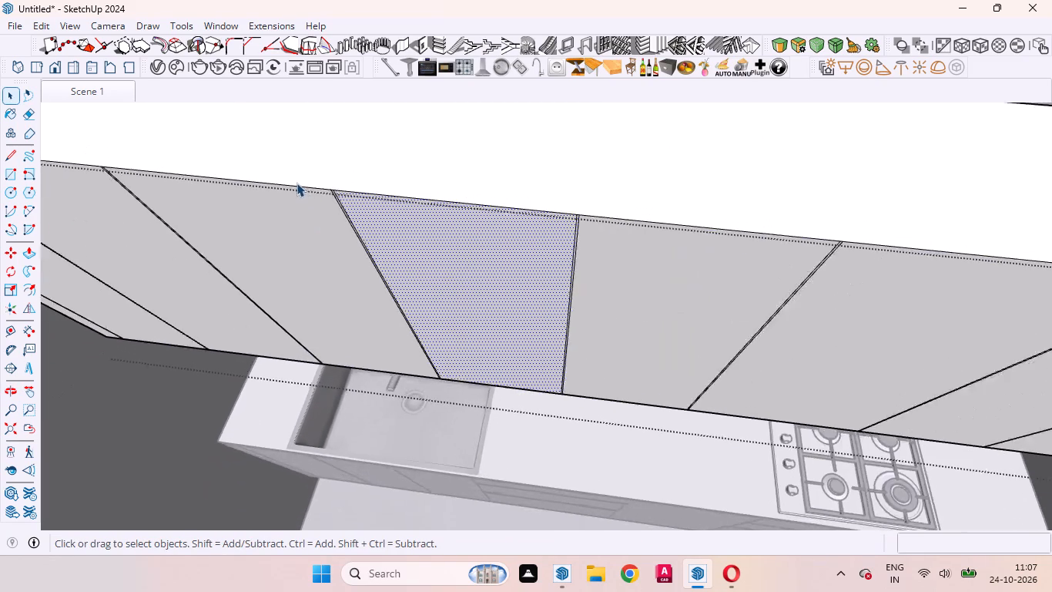
scroll(297, 183, "down", 17)
scroll(614, 255, "up", 9)
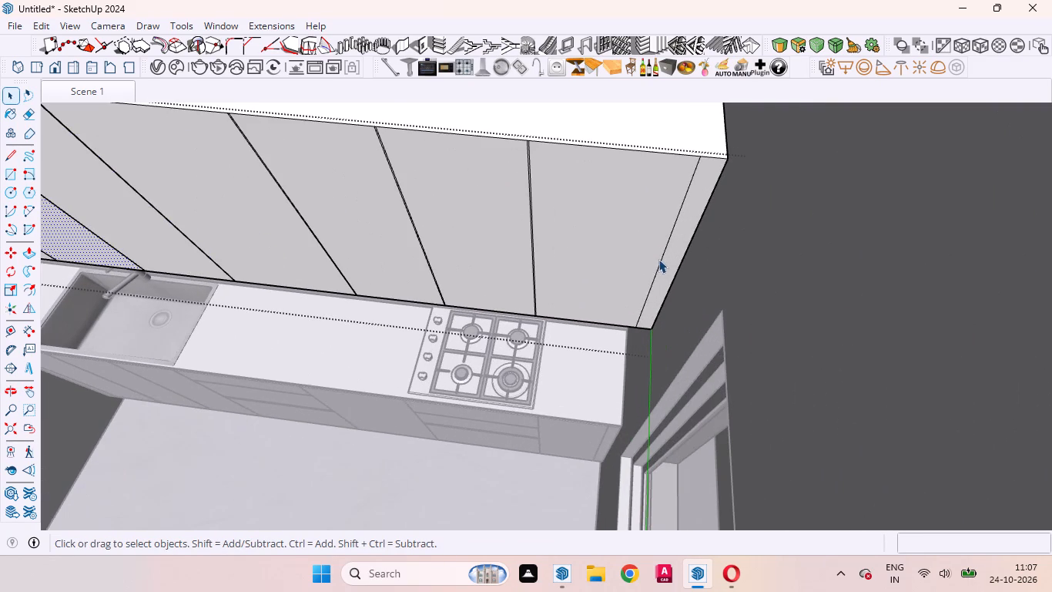
Copy the inner edge of the cooktop-end strip 3 mm toward the sink end to form the last door gap.
left_click(662, 261)
key("m")
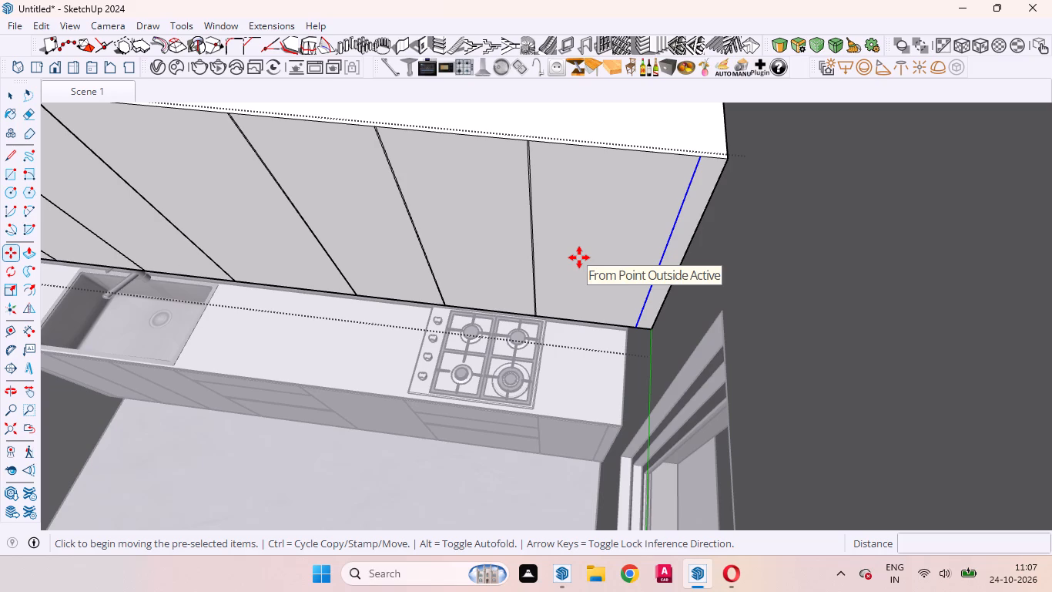
left_click(614, 226)
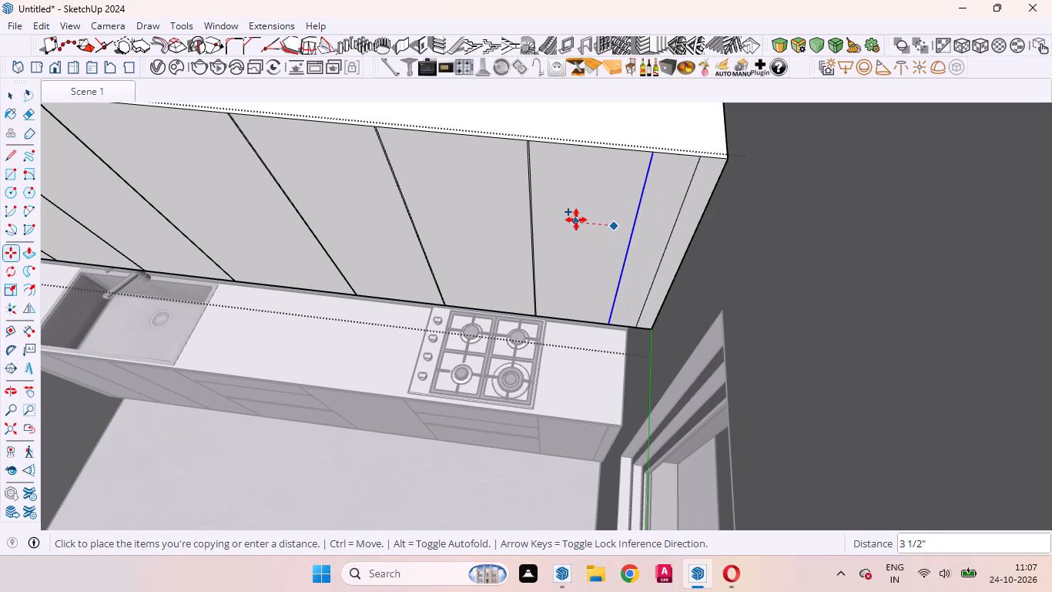
type("3mm")
key("Return")
key("space")
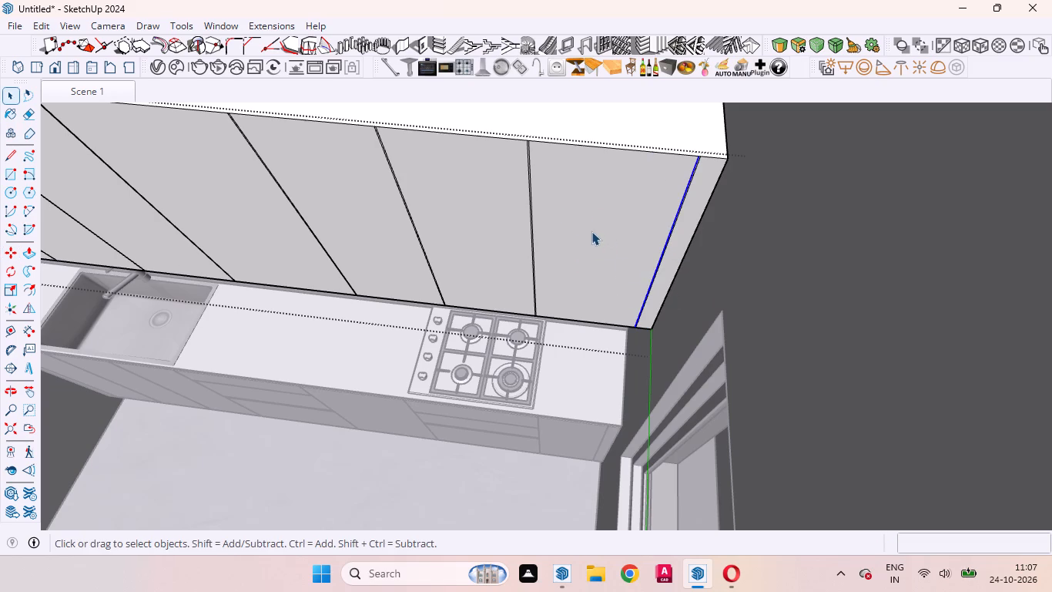
Leave the cabinet group and examine the overhead door layout above the counter from several viewpoints.
middle_click_drag(586, 231, 618, 302)
scroll(639, 259, "down", 12)
scroll(649, 215, "up", 1)
scroll(649, 215, "down", 8)
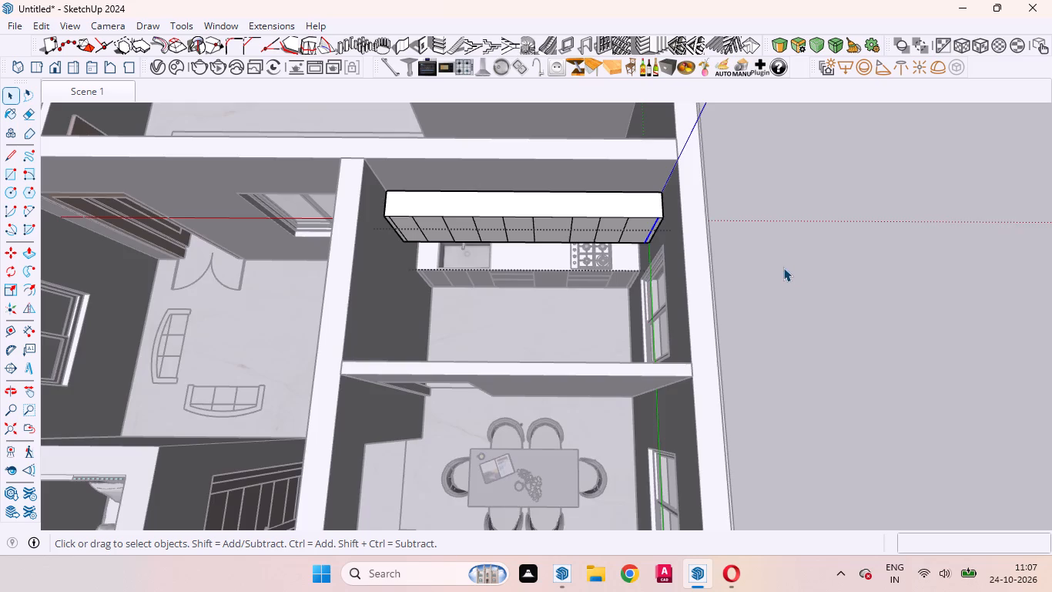
left_click(784, 272)
scroll(536, 230, "up", 5)
middle_click_drag(491, 294, 740, 149)
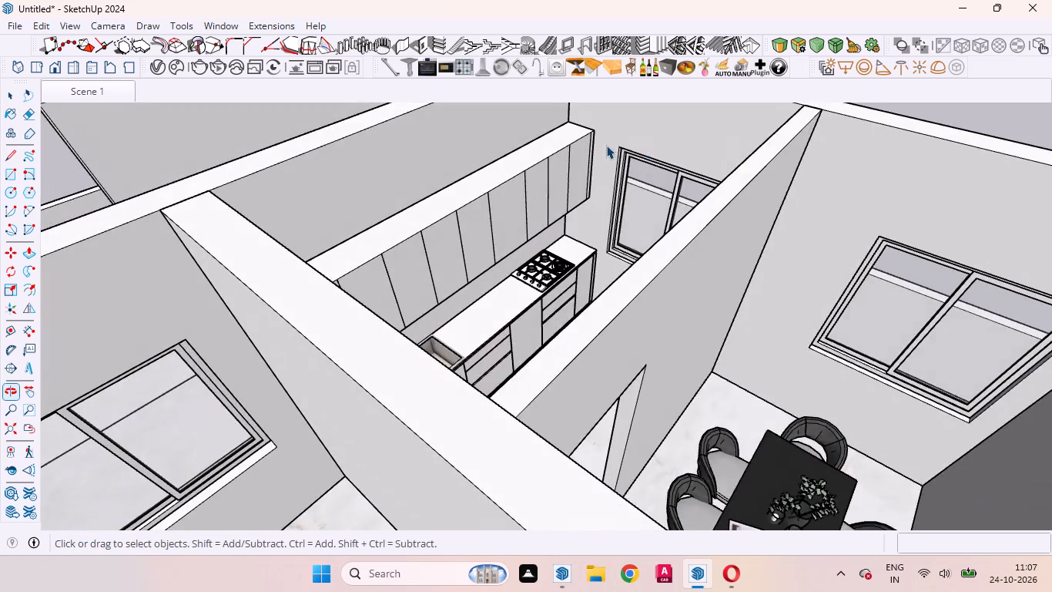
scroll(606, 145, "up", 20)
middle_click_drag(567, 361, 376, 457)
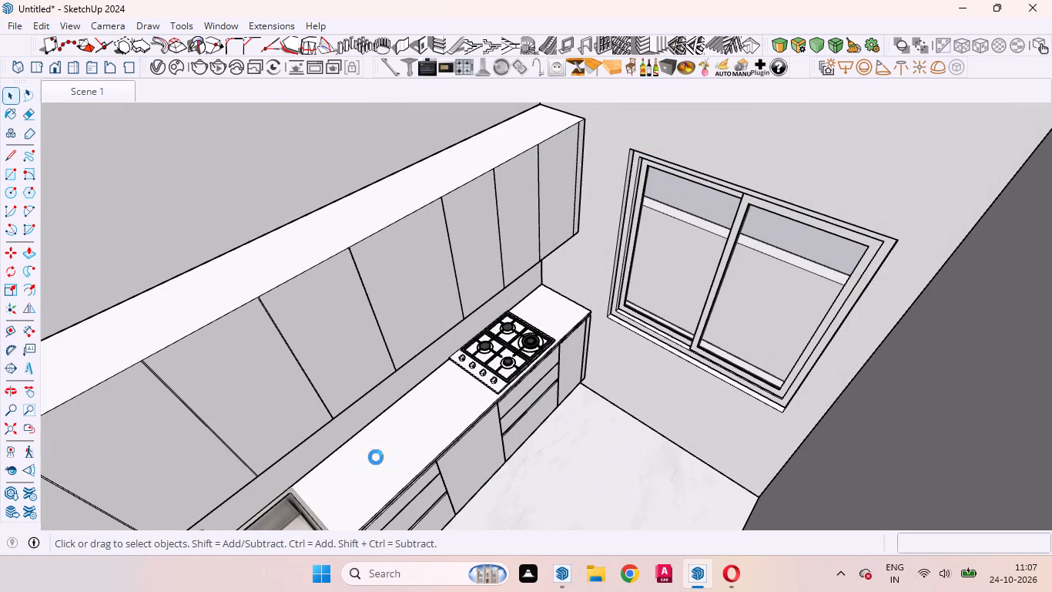
middle_click_drag(376, 457, 269, 460)
scroll(273, 426, "up", 1)
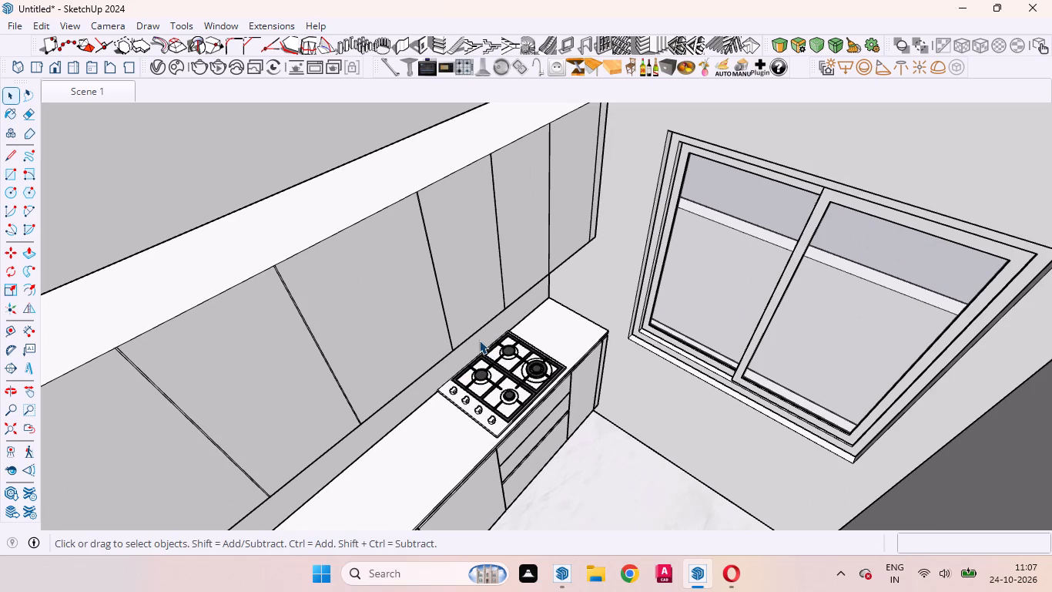
scroll(377, 261, "down", 4)
scroll(308, 288, "up", 2)
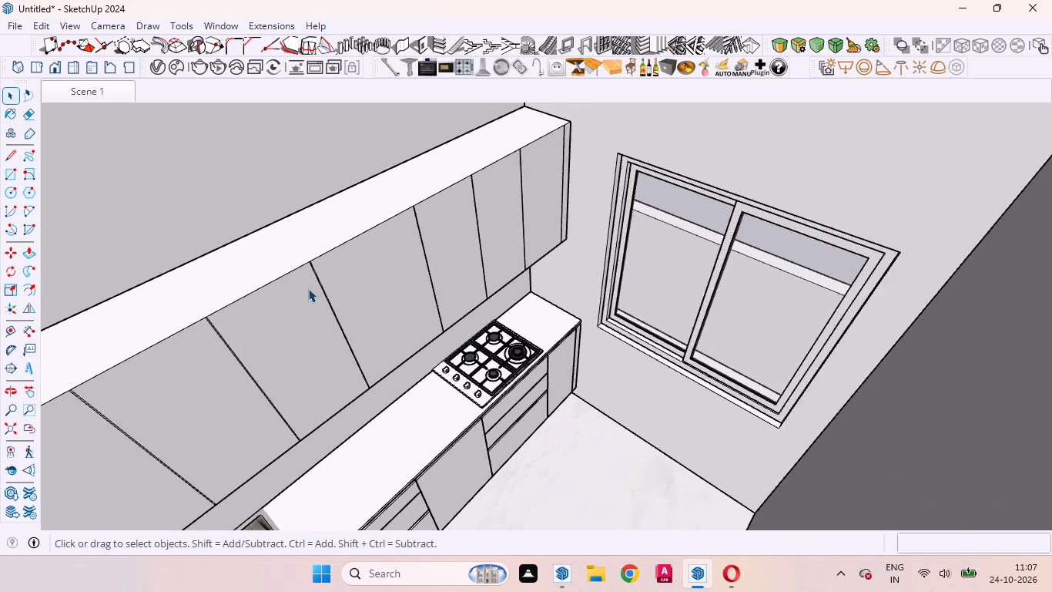
scroll(308, 288, "up", 3)
Open the overhead cabinet group for editing again.
middle_click_drag(307, 300, 340, 346)
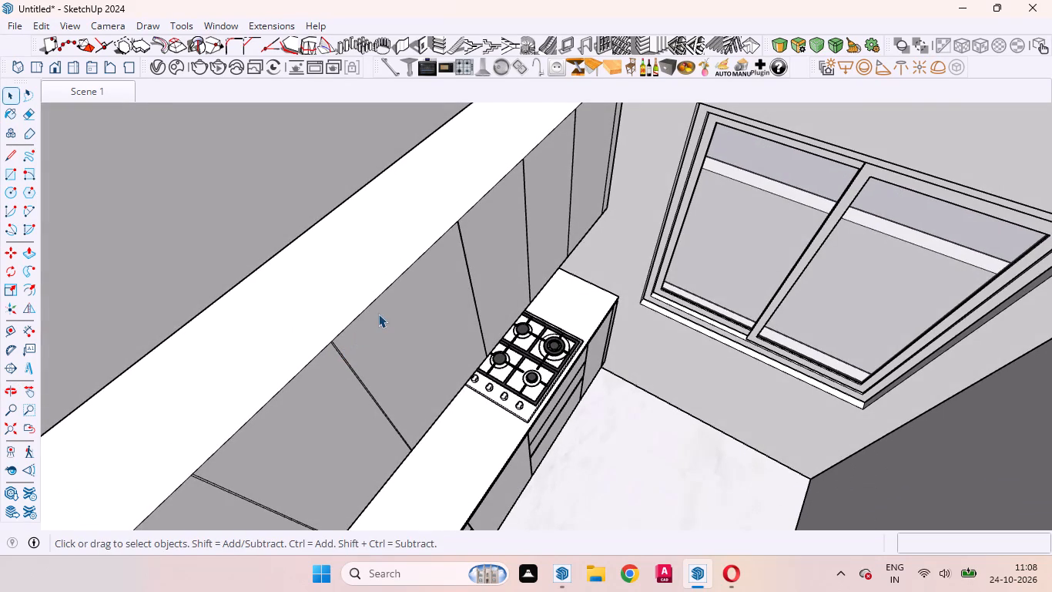
scroll(379, 314, "up", 5)
left_click(393, 332)
left_click(323, 429)
double_click(424, 379)
Check the overhead cabinet's door faces one by one between the sink and cooktop ends.
left_click(412, 385)
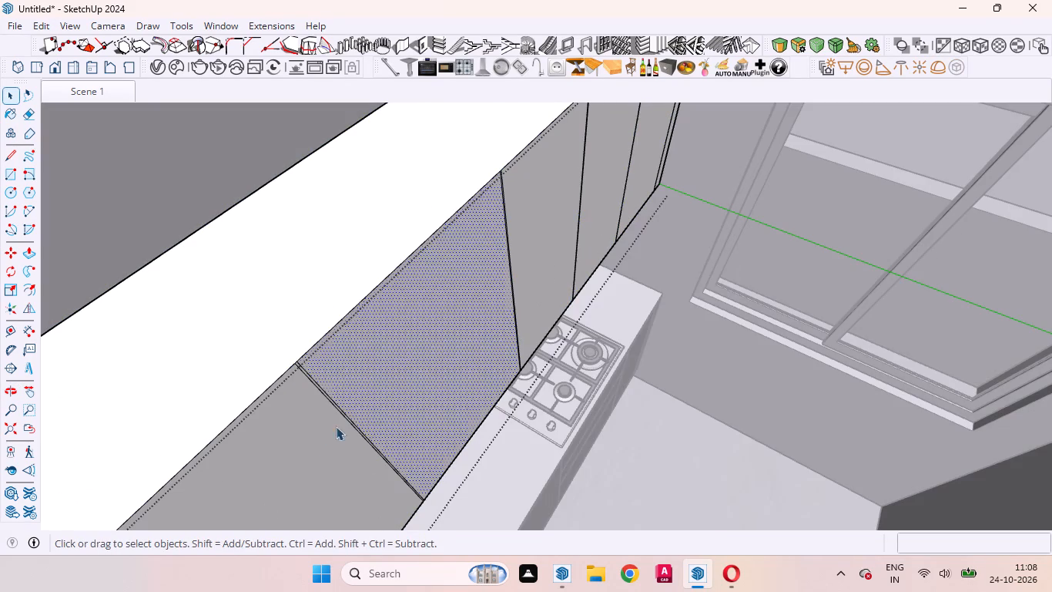
left_click(313, 440)
left_click(397, 380)
left_click(521, 276)
left_click(564, 224)
left_click(608, 170)
left_click(642, 137)
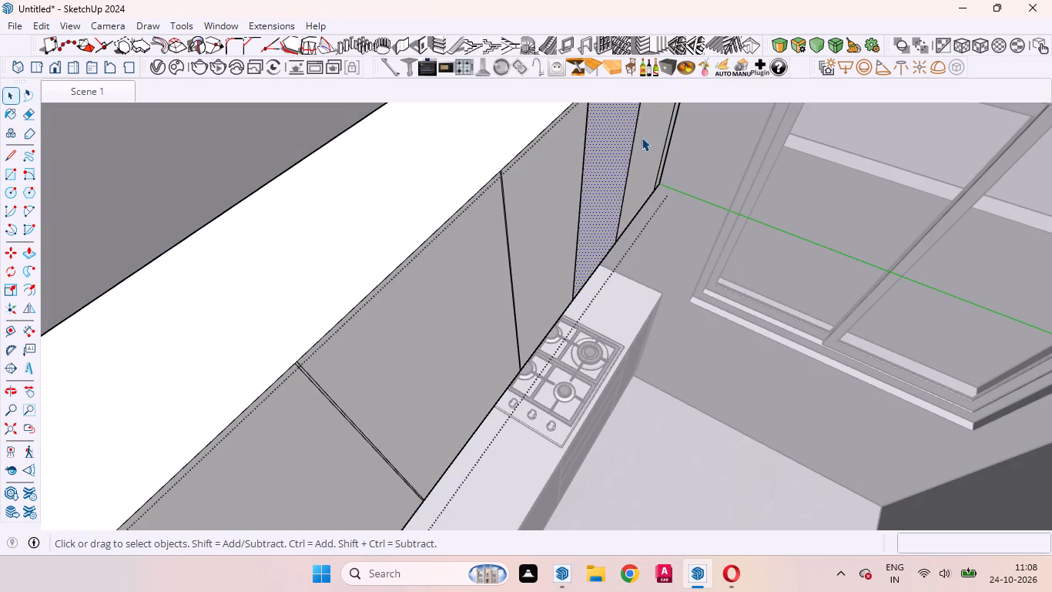
left_click(581, 208)
left_click(532, 242)
left_click(464, 275)
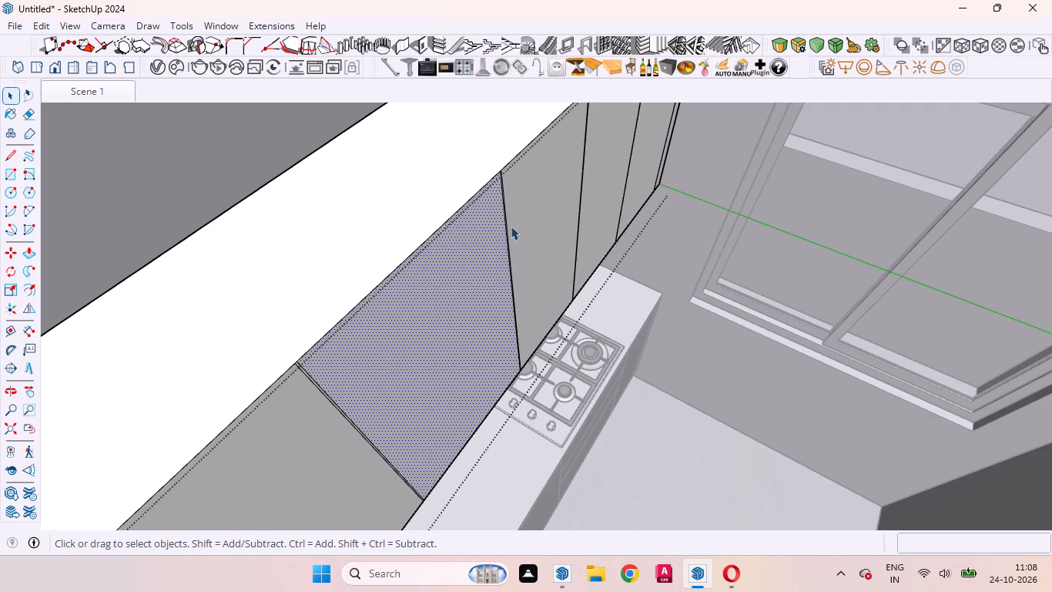
Push the narrow gap face beside the cooktop-end strip 18 mm into the overhead cabinet.
scroll(511, 217, "up", 6)
scroll(533, 288, "up", 4)
scroll(574, 442, "down", 10)
middle_click_drag(697, 313, 501, 286)
scroll(591, 254, "up", 20)
scroll(591, 254, "up", 4)
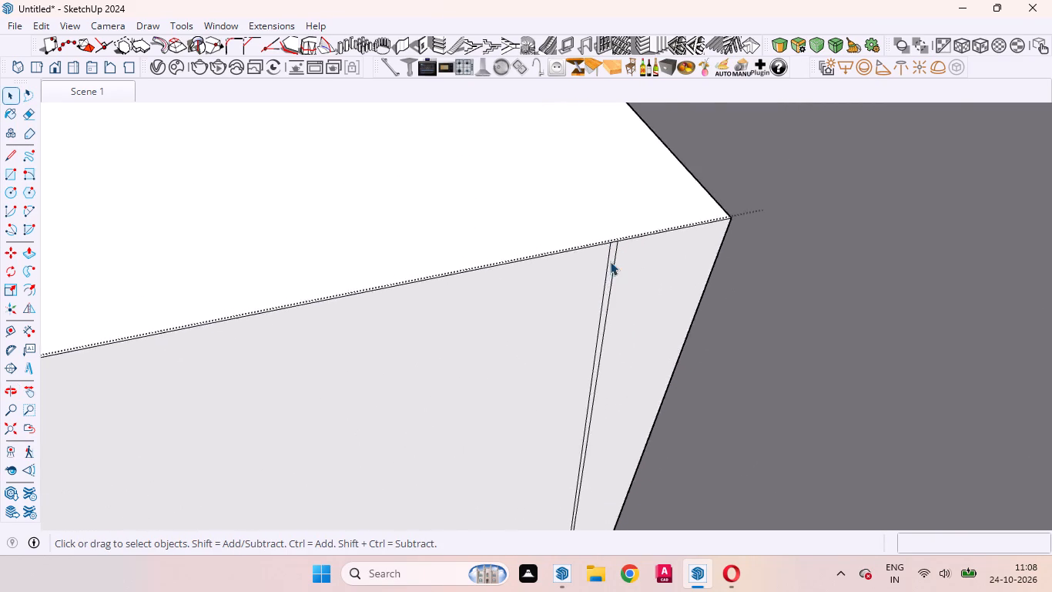
scroll(610, 261, "up", 8)
left_click(610, 247)
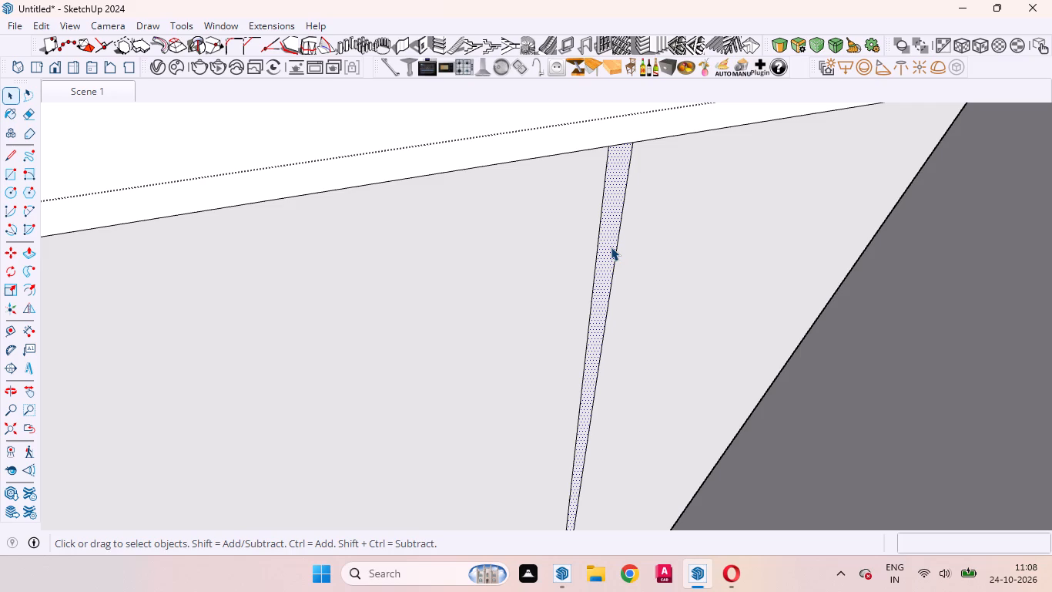
key("p")
left_click_drag(611, 247, 611, 241)
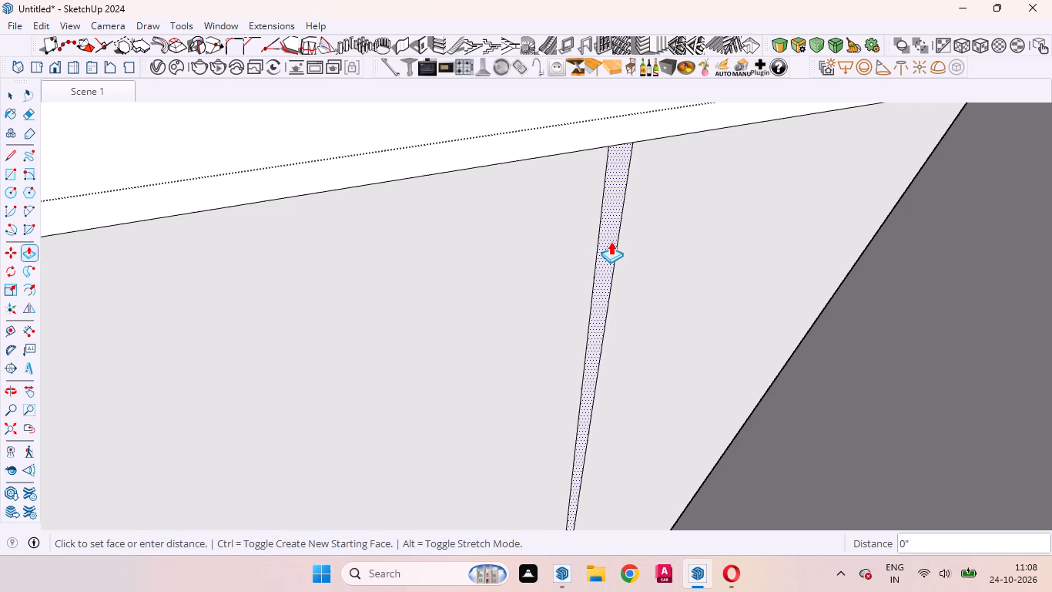
left_click_drag(611, 241, 620, 187)
type("18mm")
key("Return")
Recess the next three door gaps toward the sink end by the same 18 mm with Push/Pull.
scroll(819, 257, "down", 13)
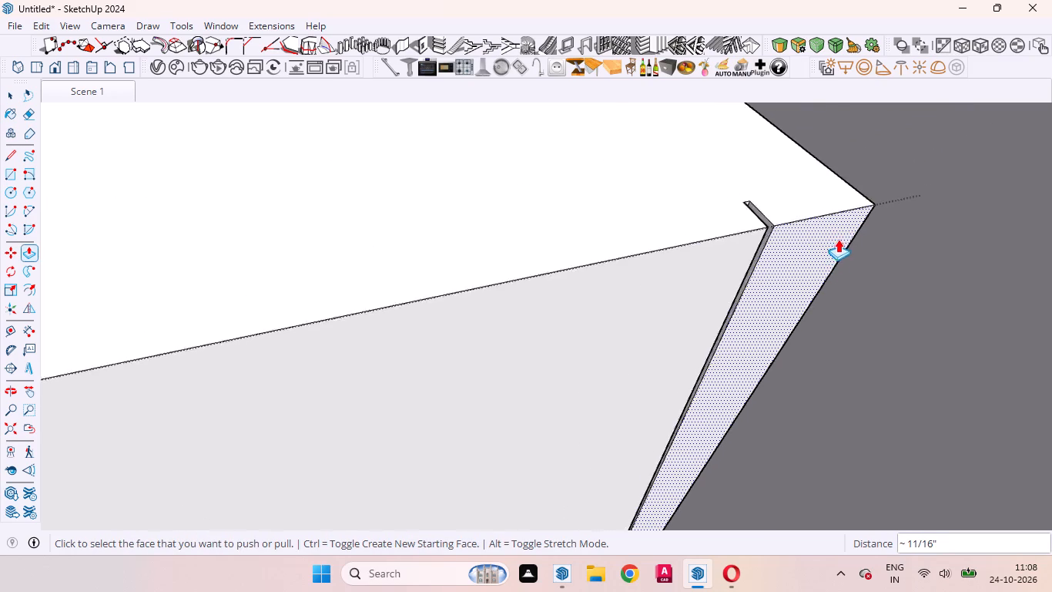
scroll(838, 239, "down", 11)
scroll(593, 281, "up", 15)
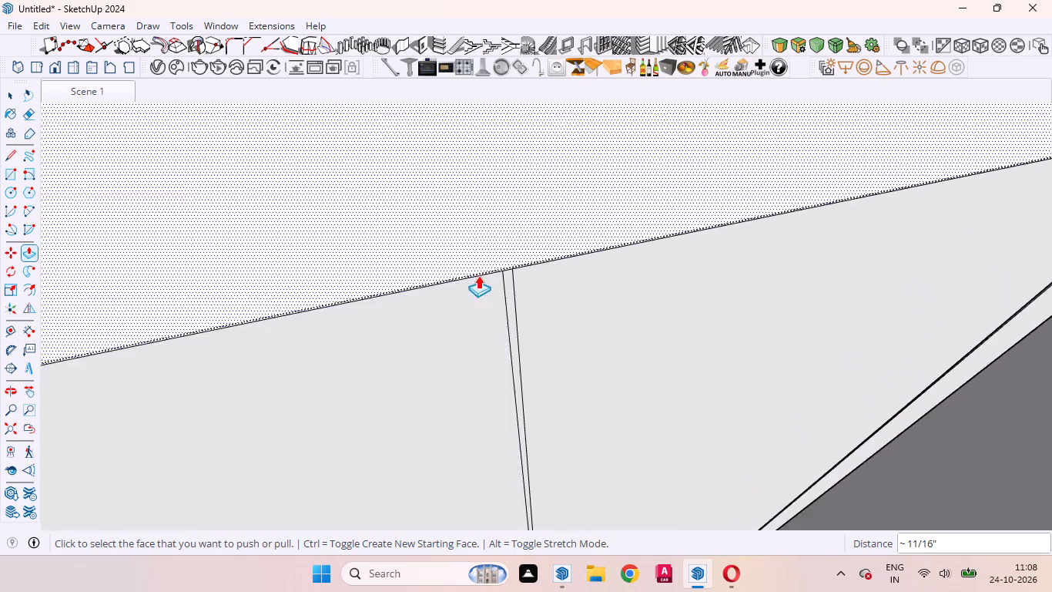
scroll(478, 275, "up", 10)
double_click(539, 274)
scroll(697, 234, "down", 6)
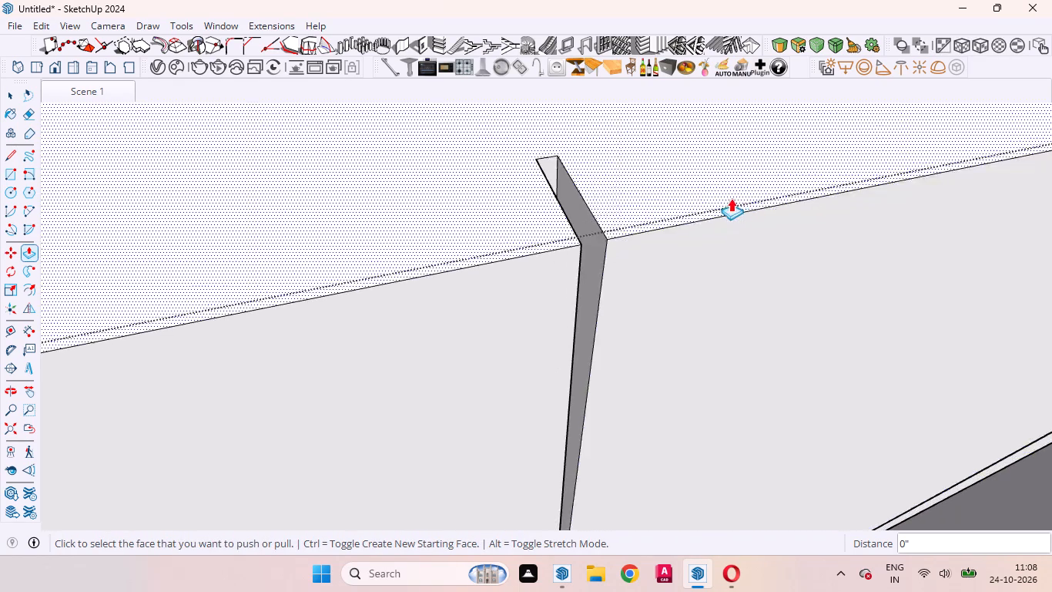
scroll(731, 198, "down", 20)
scroll(731, 198, "down", 10)
scroll(566, 272, "up", 5)
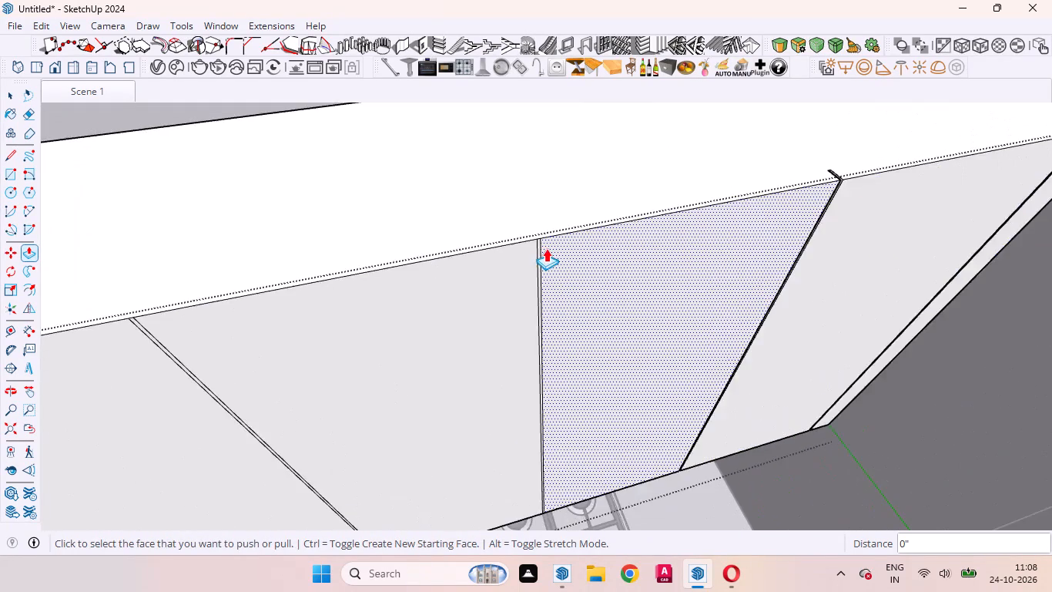
scroll(546, 248, "up", 10)
double_click(530, 237)
scroll(702, 217, "down", 5)
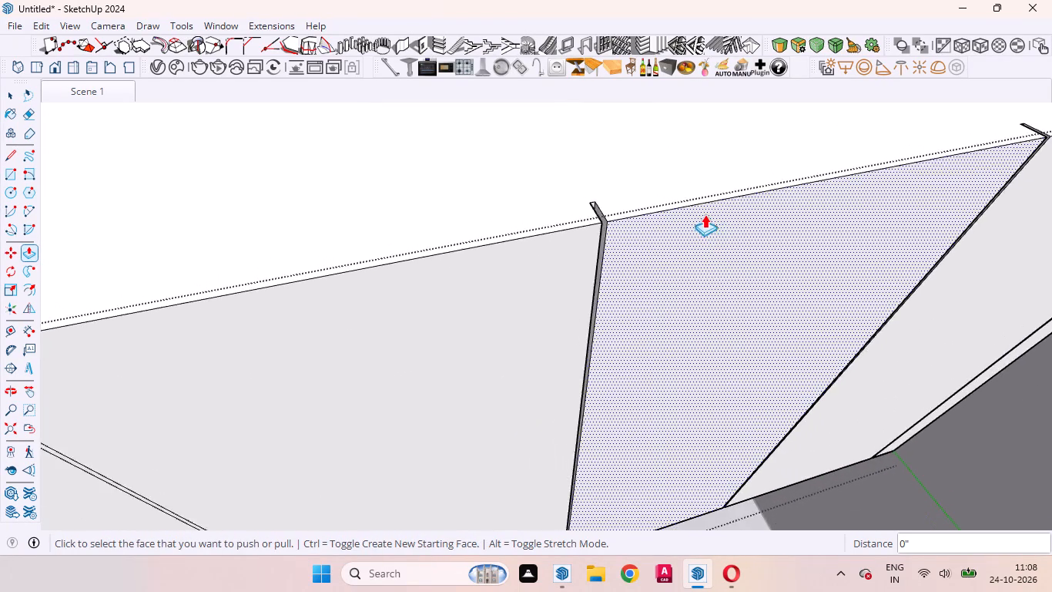
scroll(705, 214, "down", 15)
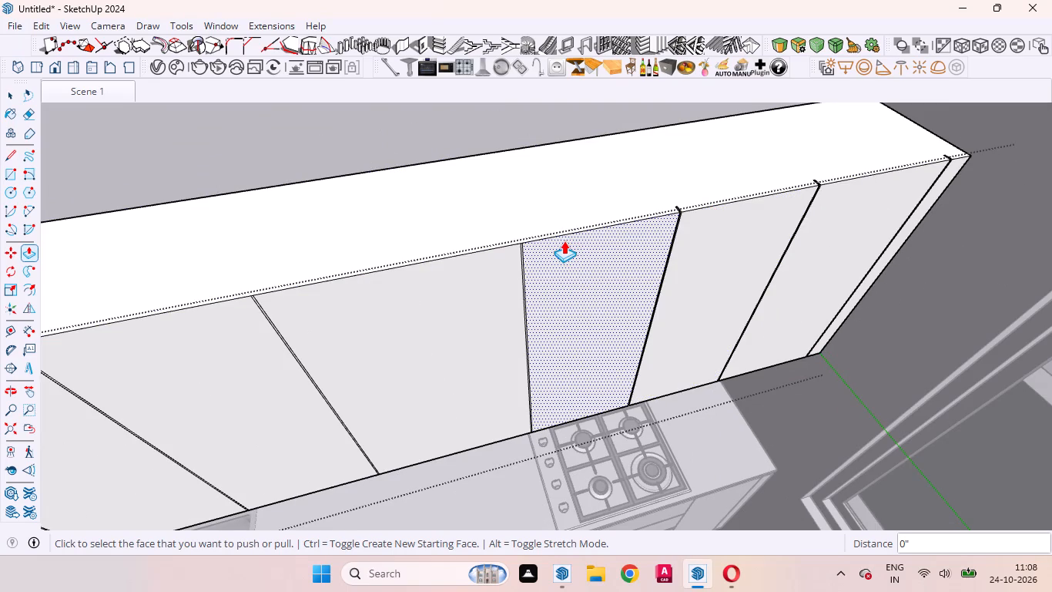
scroll(560, 240, "up", 17)
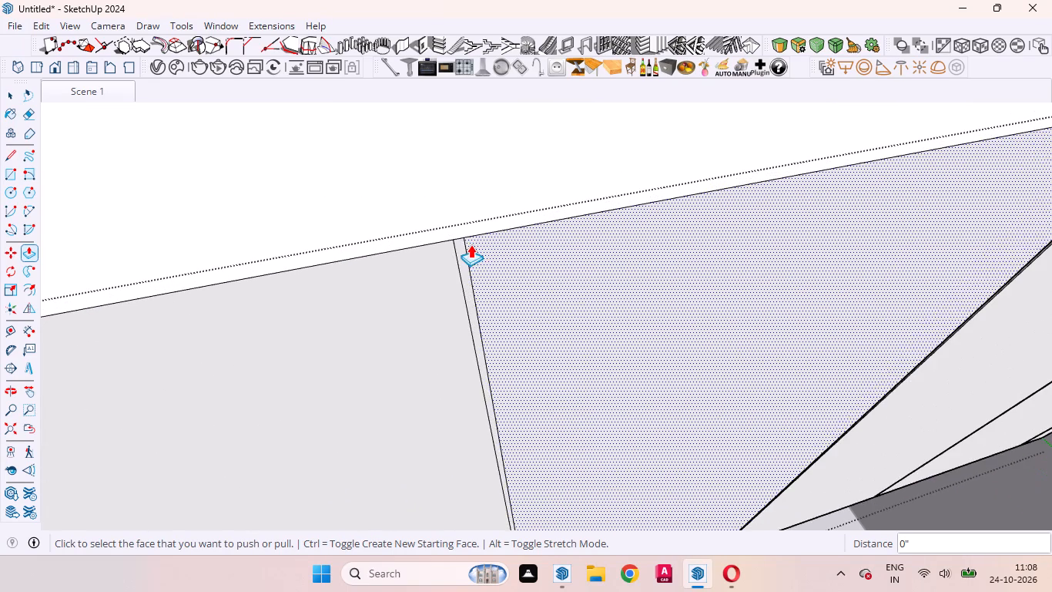
double_click(458, 243)
scroll(729, 224, "down", 13)
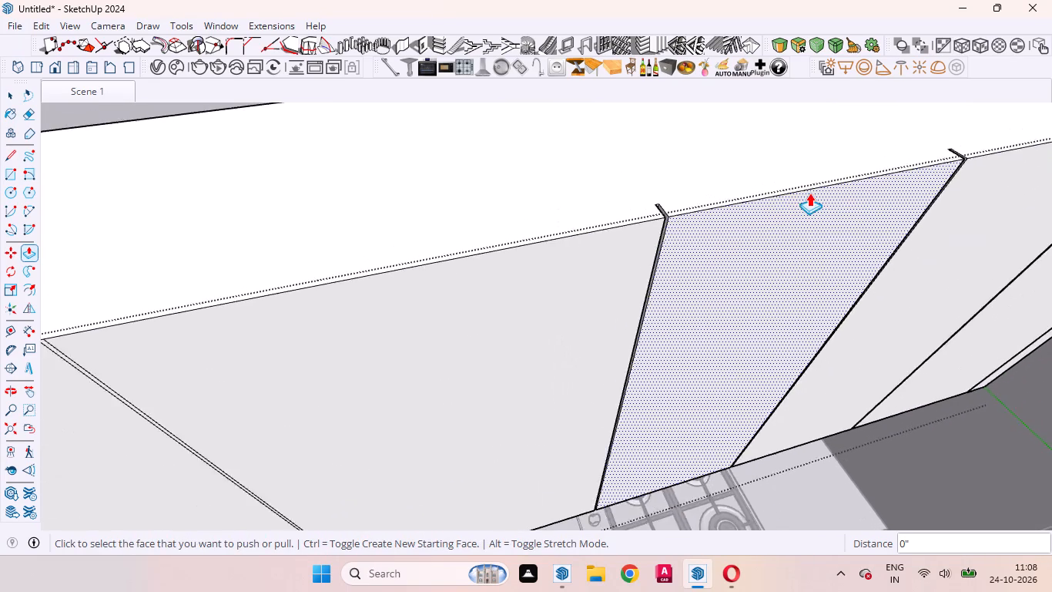
Recess the following two door gaps in the middle of the overhead front by the same 18 mm.
scroll(809, 193, "down", 6)
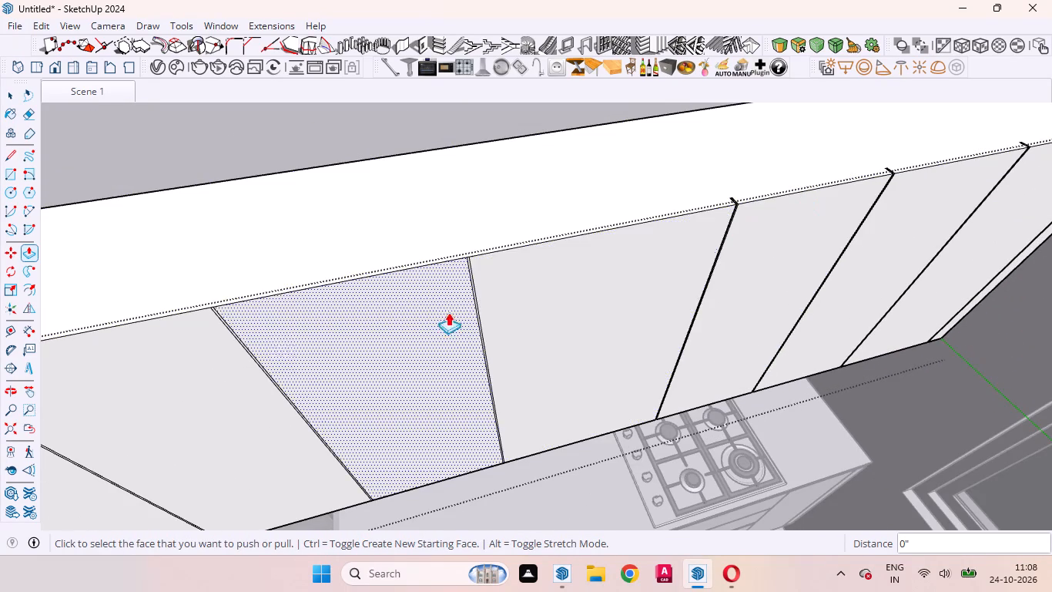
scroll(547, 311, "down", 4)
scroll(589, 281, "up", 20)
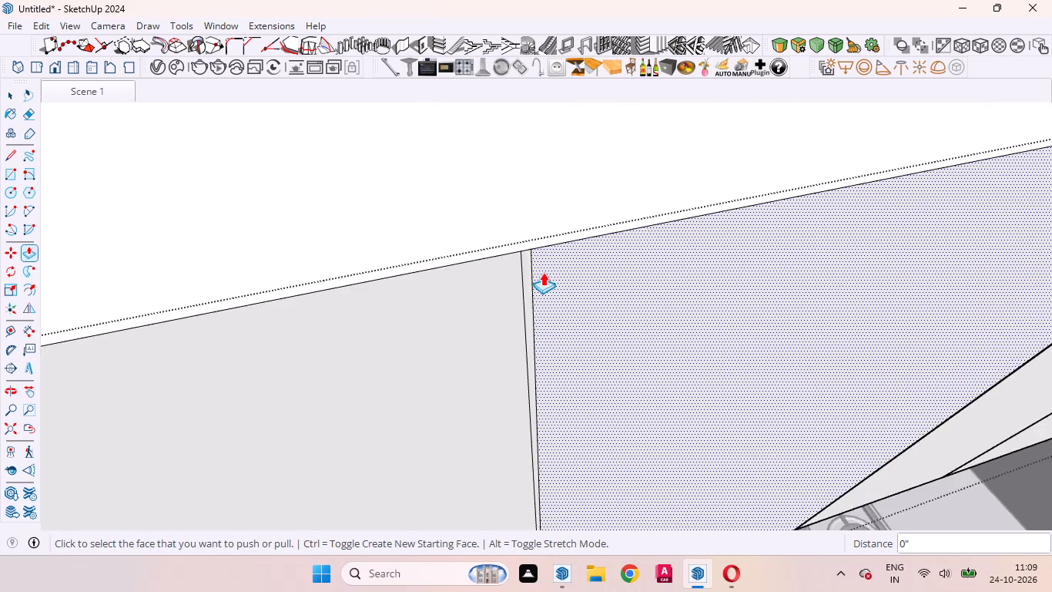
scroll(543, 272, "up", 4)
double_click(524, 267)
scroll(591, 277, "down", 8)
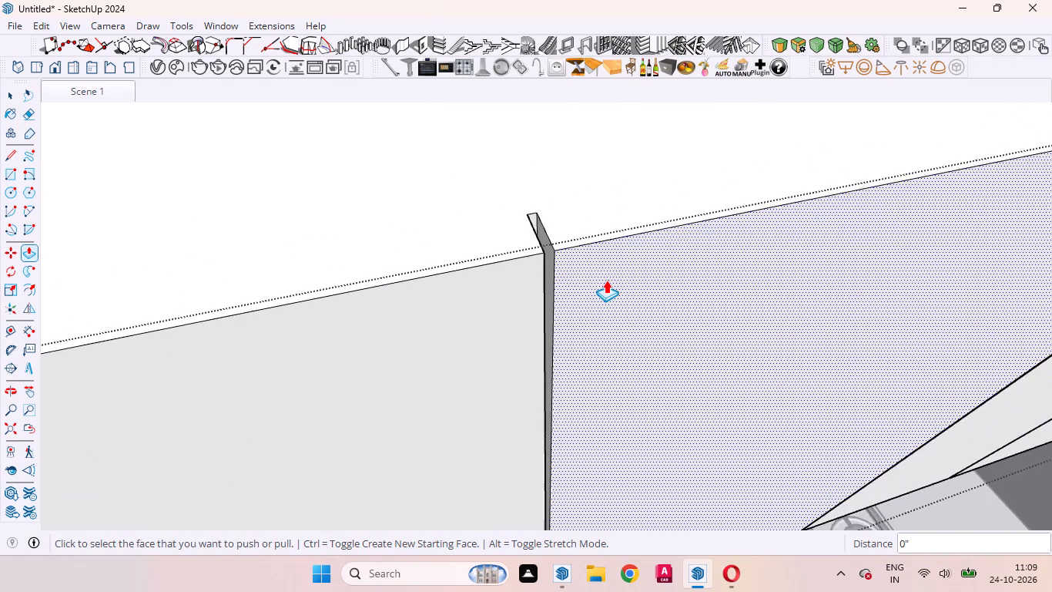
scroll(606, 280, "down", 2)
scroll(772, 238, "down", 9)
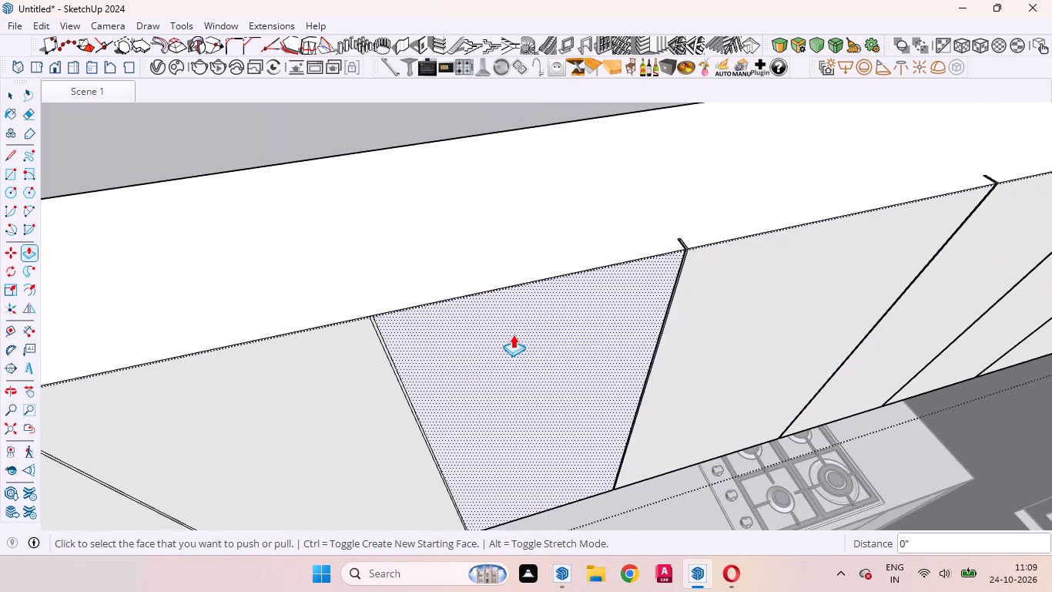
scroll(416, 328, "up", 10)
double_click(365, 327)
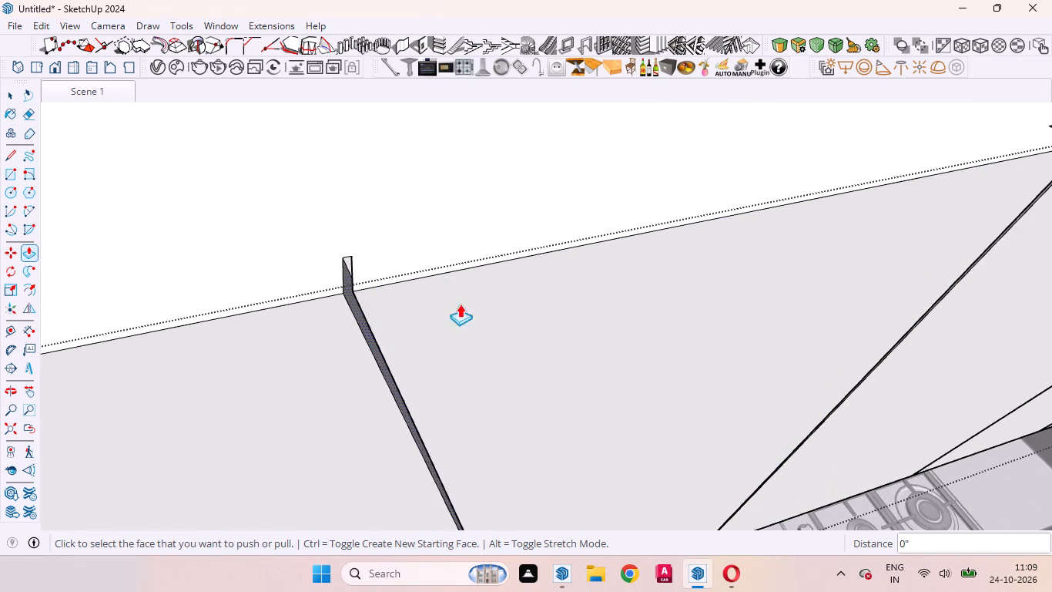
Recess the remaining three gaps between doors above the sink area by the same 18 mm.
scroll(670, 268, "down", 20)
scroll(670, 268, "down", 7)
scroll(604, 290, "up", 4)
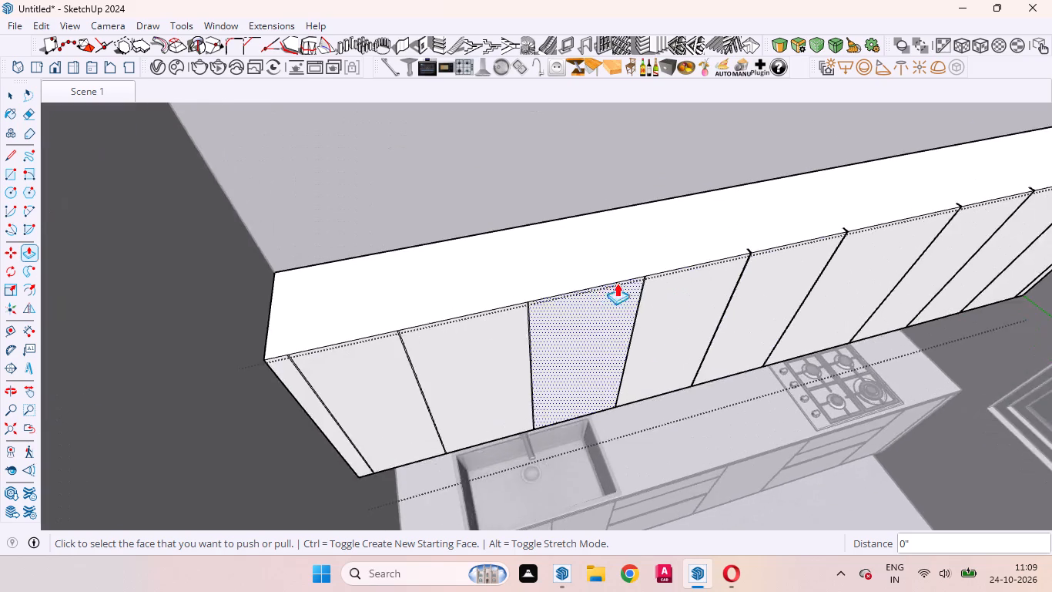
scroll(617, 283, "up", 20)
scroll(617, 283, "up", 3)
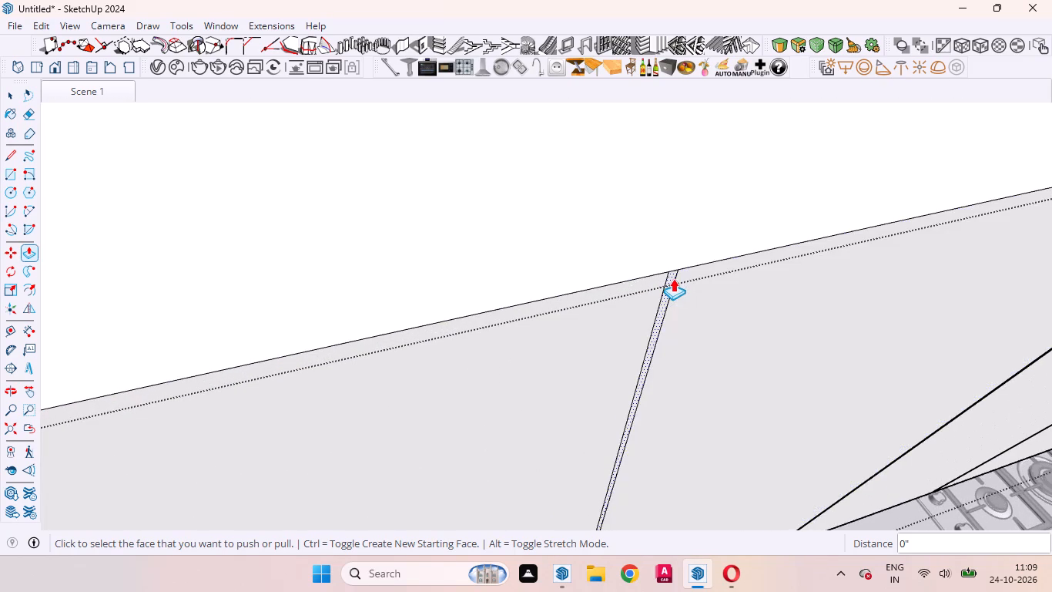
double_click(673, 278)
scroll(762, 254, "down", 20)
scroll(762, 254, "down", 2)
scroll(633, 270, "up", 2)
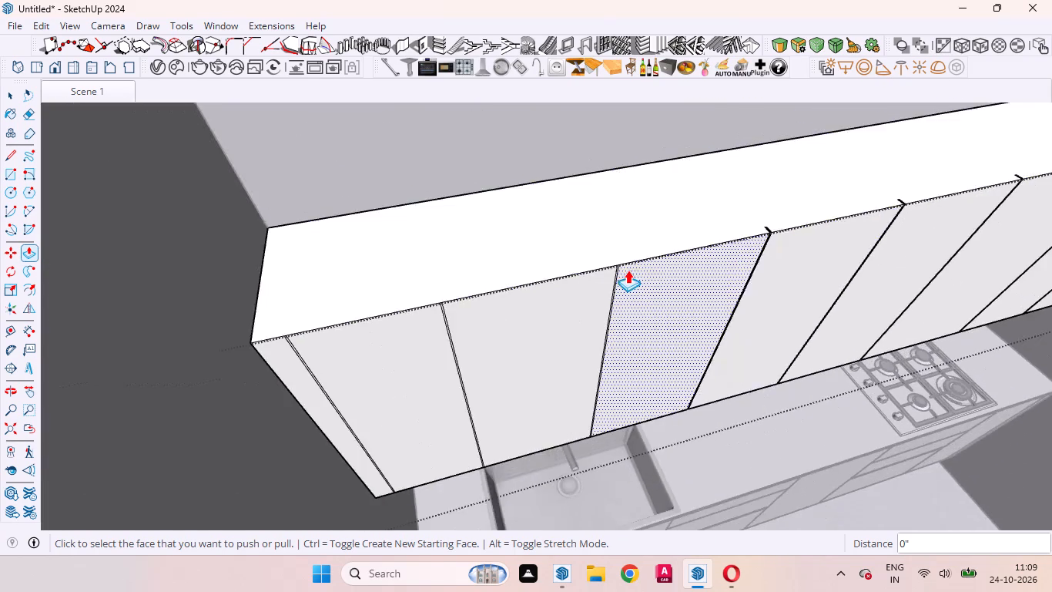
scroll(628, 270, "up", 13)
double_click(598, 269)
scroll(771, 221, "down", 3)
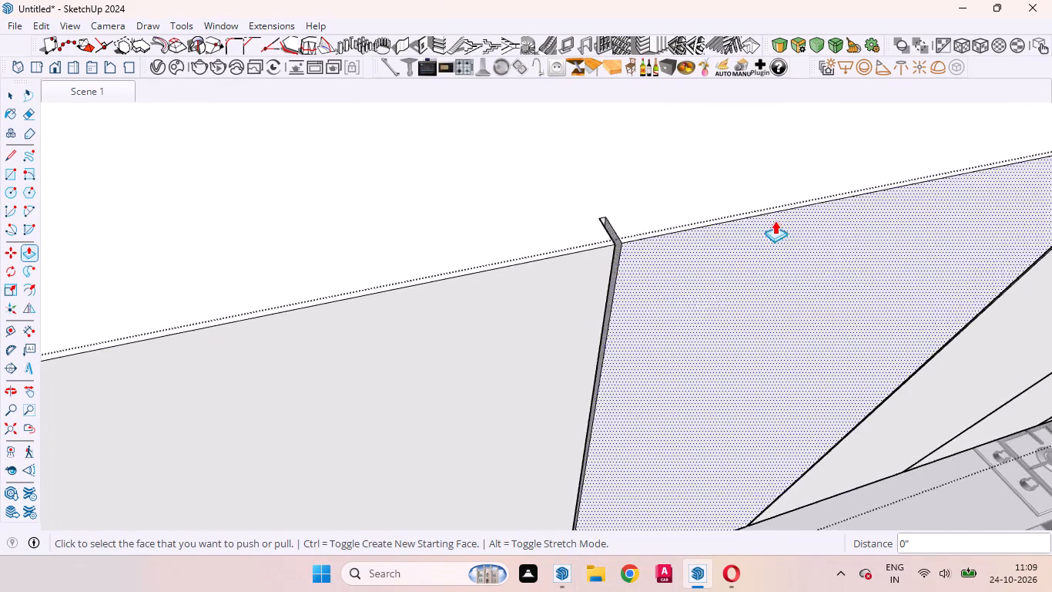
scroll(775, 220, "down", 14)
scroll(507, 296, "up", 15)
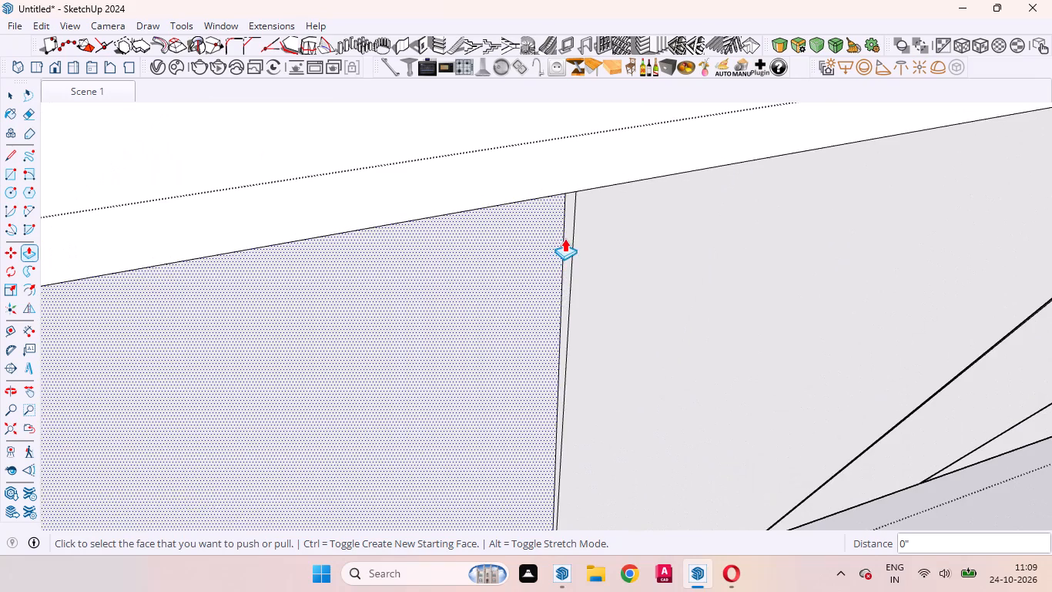
double_click(566, 237)
scroll(750, 190, "down", 16)
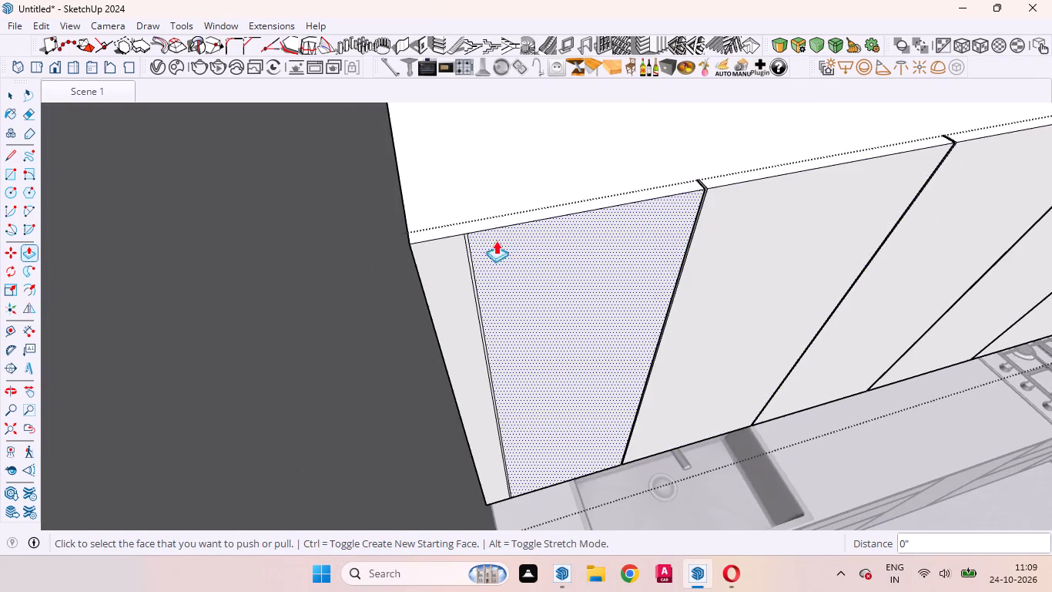
Recess the last door gap, beside the sink-end strip of the overhead cabinet, by the same 18 mm.
scroll(469, 247, "up", 9)
double_click(468, 247)
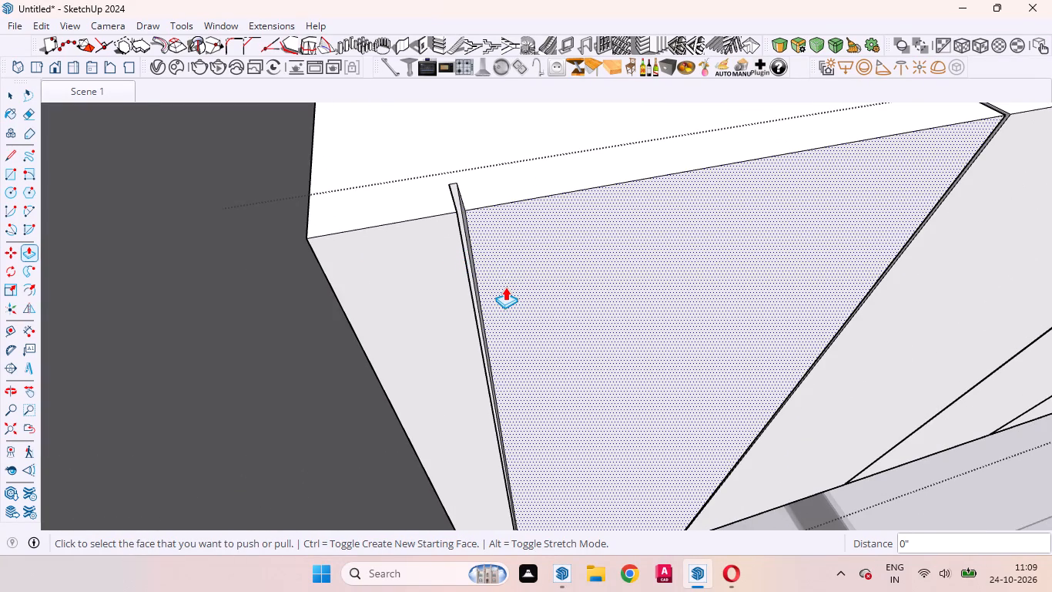
Push the sink-end strip and the five adjacent overhead door fronts 18 mm inward, creating a new starting face for each.
double_click(441, 289)
double_click(615, 270)
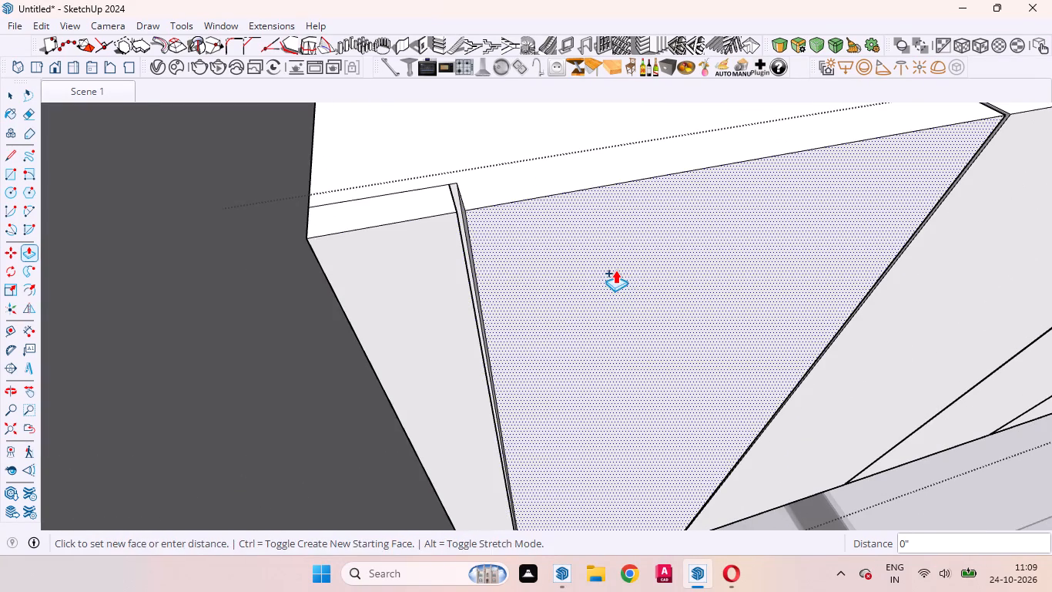
scroll(433, 260, "down", 11)
double_click(709, 254)
scroll(484, 268, "down", 10)
double_click(695, 272)
double_click(771, 268)
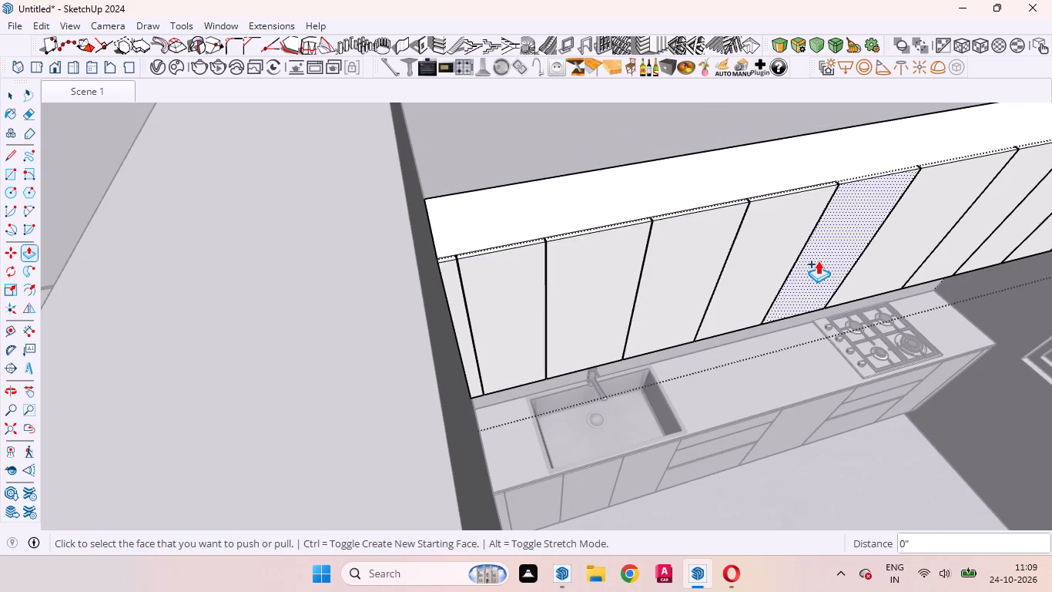
double_click(818, 261)
Apply the same 18 mm push with a new starting face to the four remaining overhead door fronts toward the cooktop end.
scroll(590, 277, "down", 14)
scroll(608, 264, "up", 5)
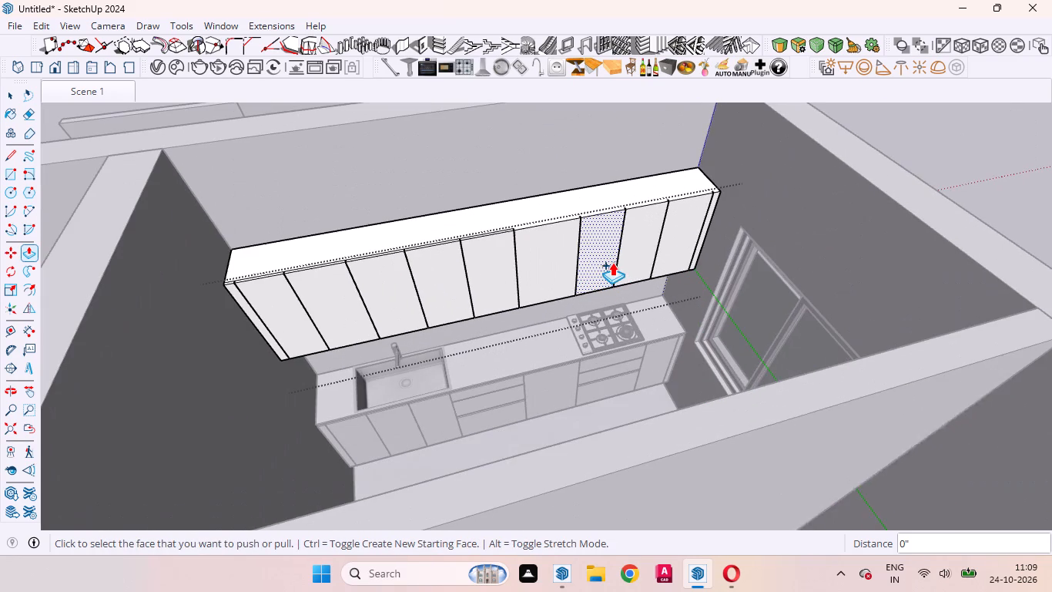
double_click(612, 262)
double_click(640, 247)
double_click(678, 240)
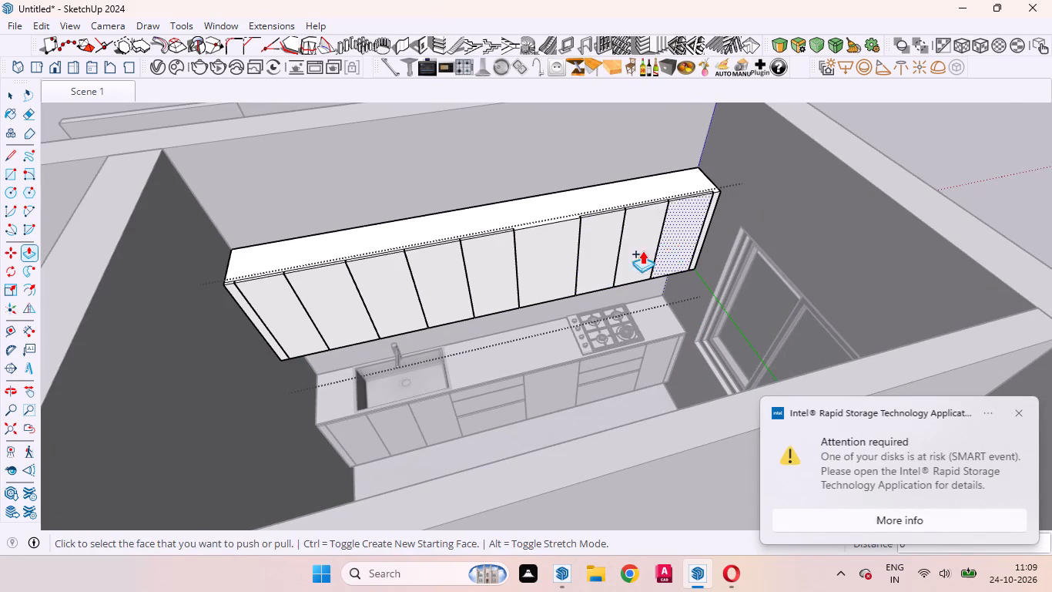
double_click(538, 263)
key("space")
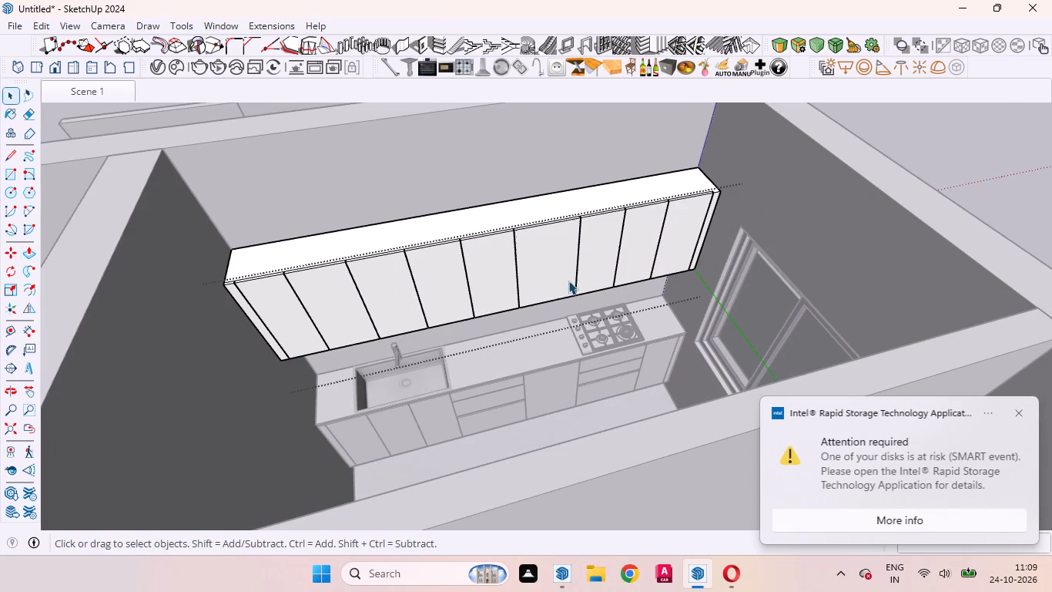
Insert an Extractor Hood component on the wall above the gas hob.
middle_click_drag(638, 328, 570, 351)
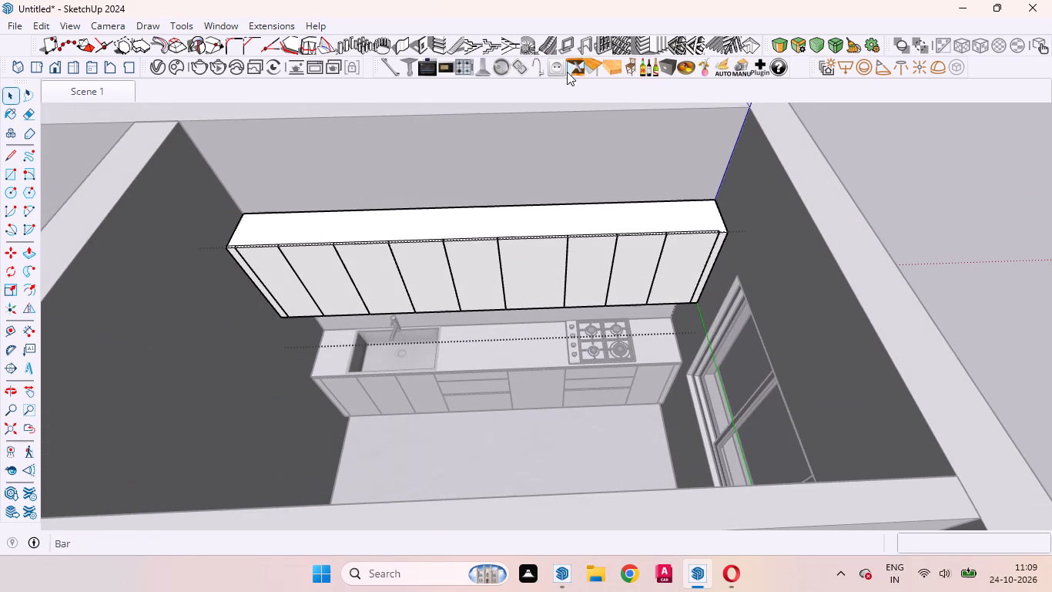
left_click(488, 69)
scroll(608, 311, "up", 2)
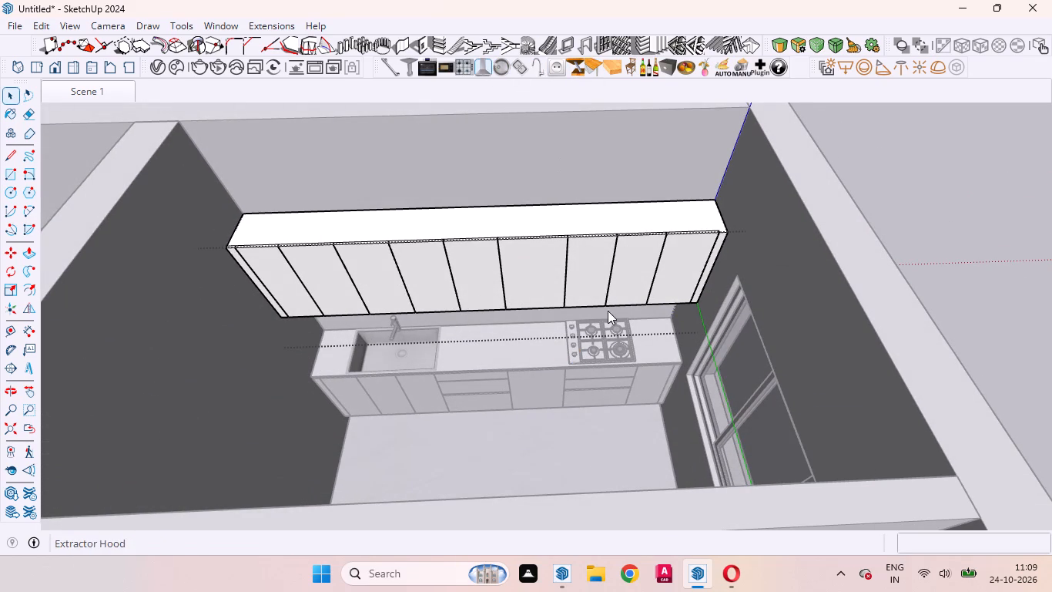
scroll(608, 311, "up", 2)
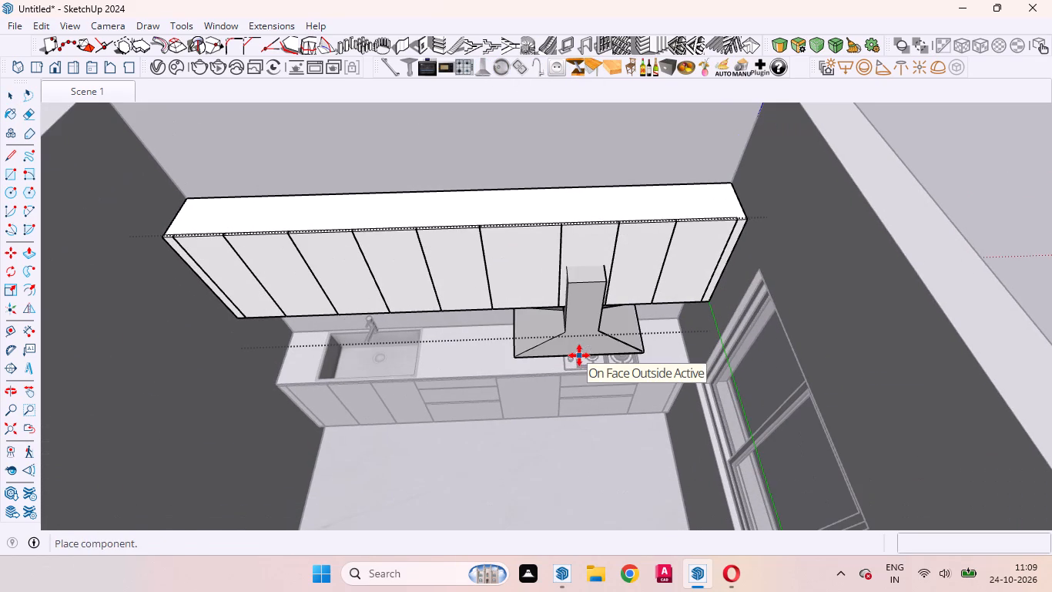
scroll(670, 409, "up", 6)
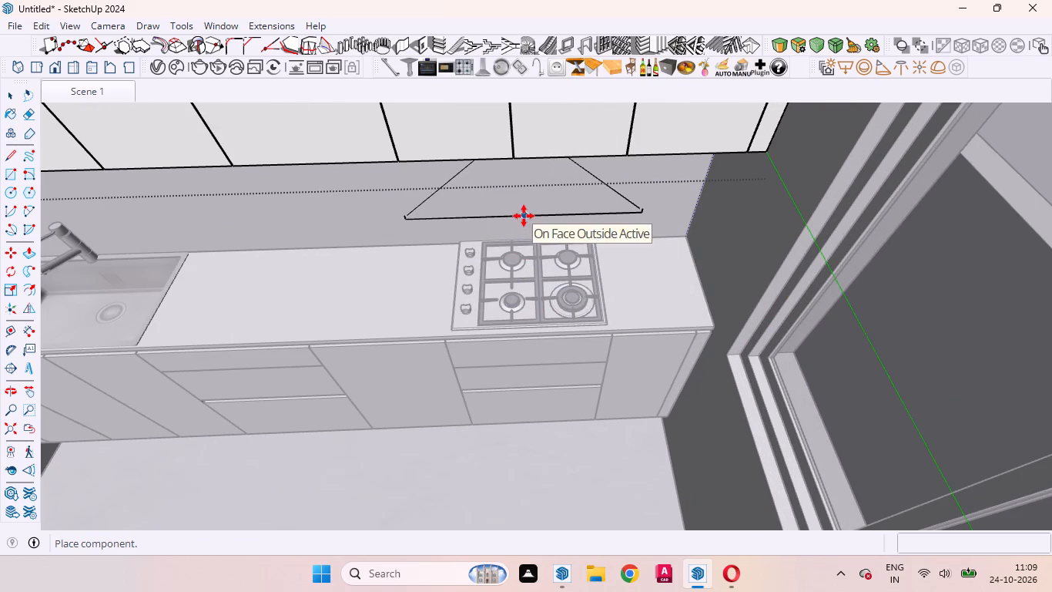
left_click(524, 216)
Move the extractor hood outward from the wall over the hob.
middle_click_drag(506, 227, 729, 150)
scroll(729, 150, "up", 1)
left_click(492, 187)
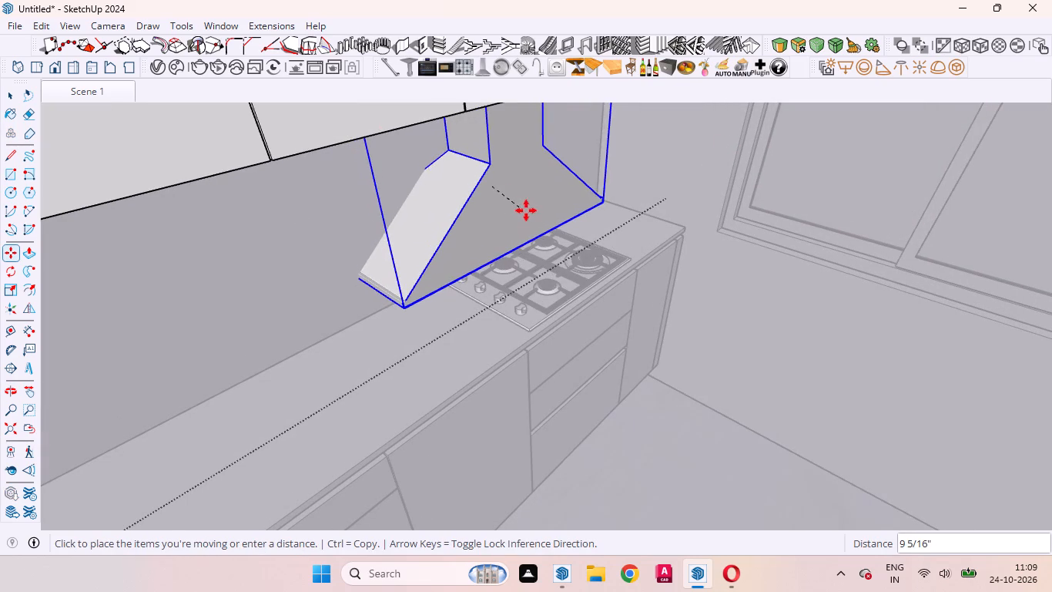
left_click(532, 207)
Switch the selected extractor hood to the variant with a curved front canopy.
middle_click_drag(588, 240, 439, 251)
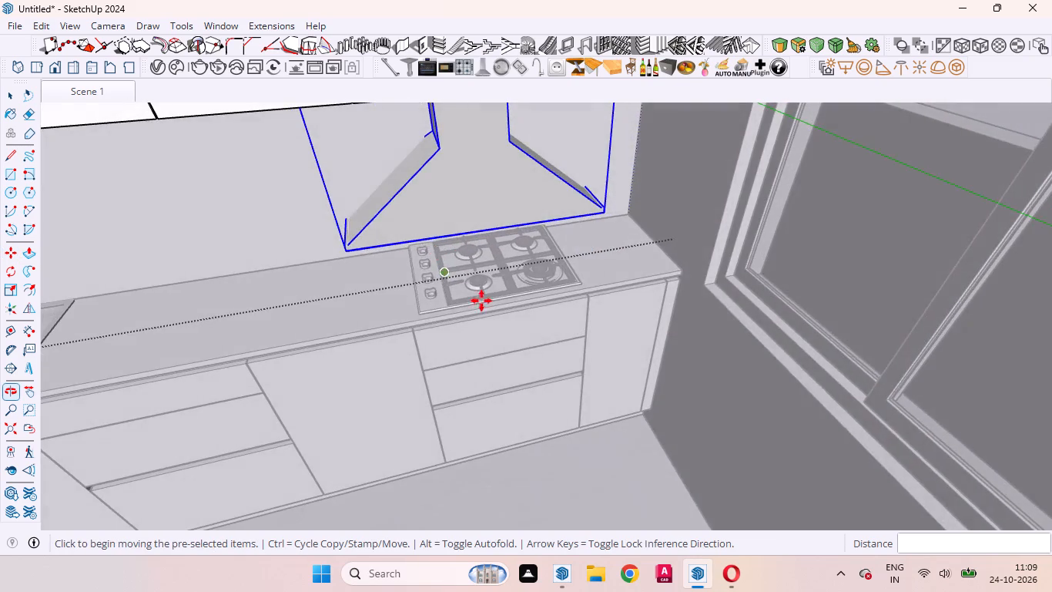
scroll(507, 341, "down", 4)
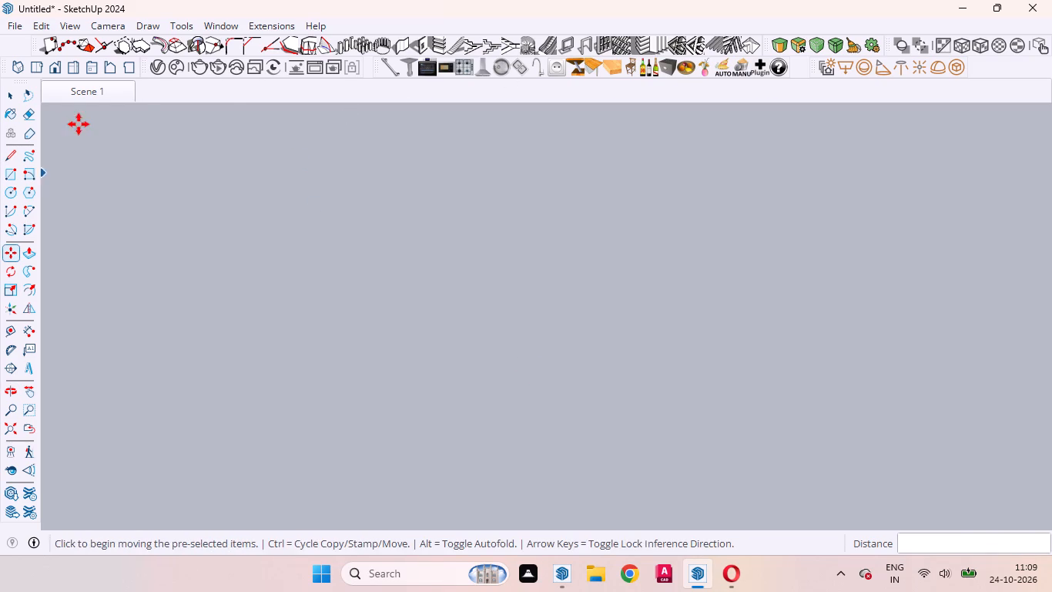
left_click(34, 433)
middle_click_drag(613, 230, 609, 288)
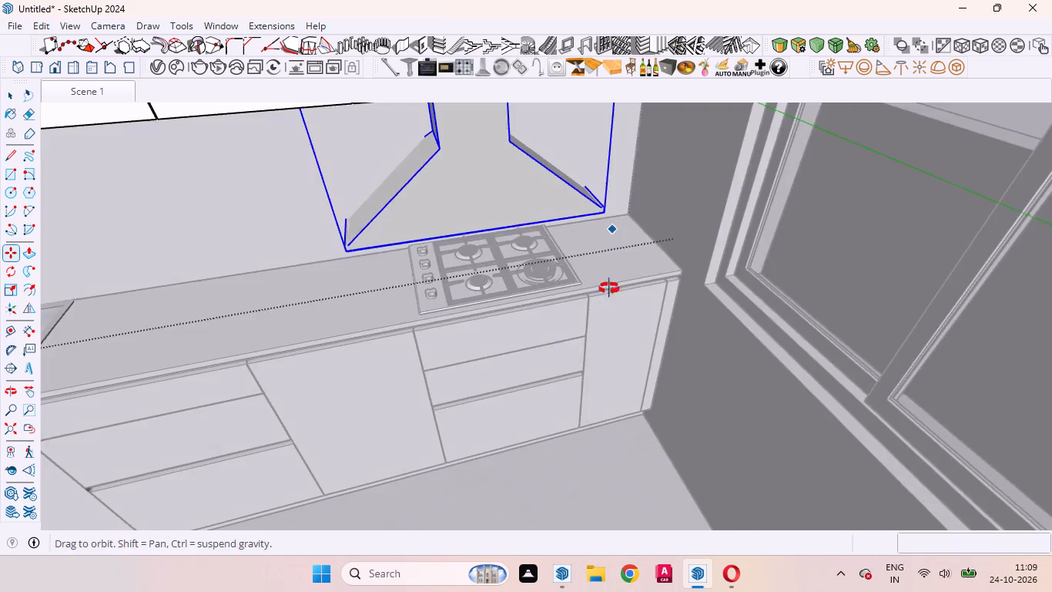
middle_click_drag(609, 288, 596, 346)
scroll(531, 298, "down", 9)
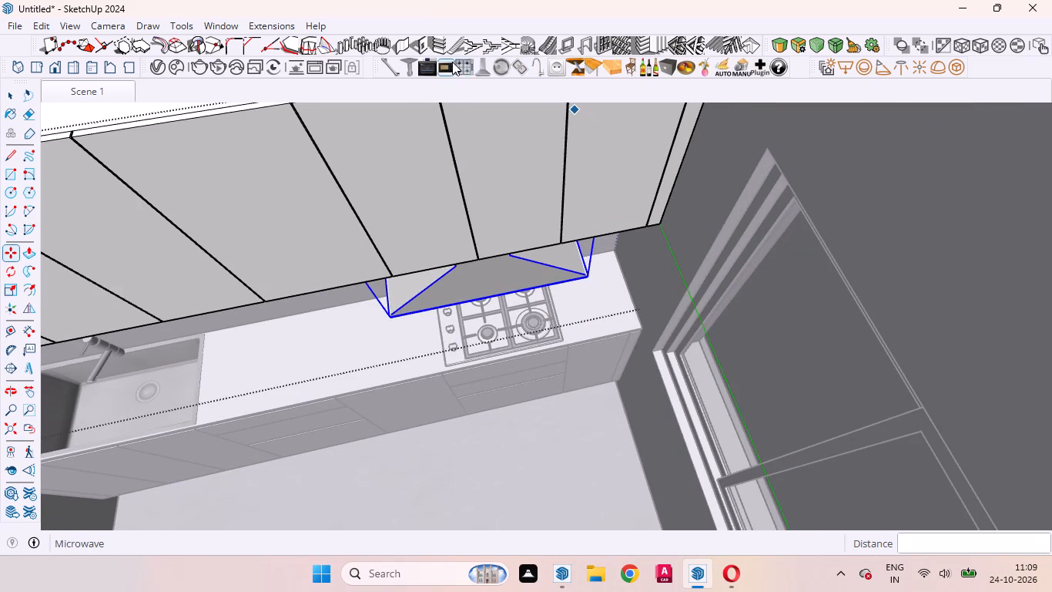
left_click(480, 64)
left_click(487, 69)
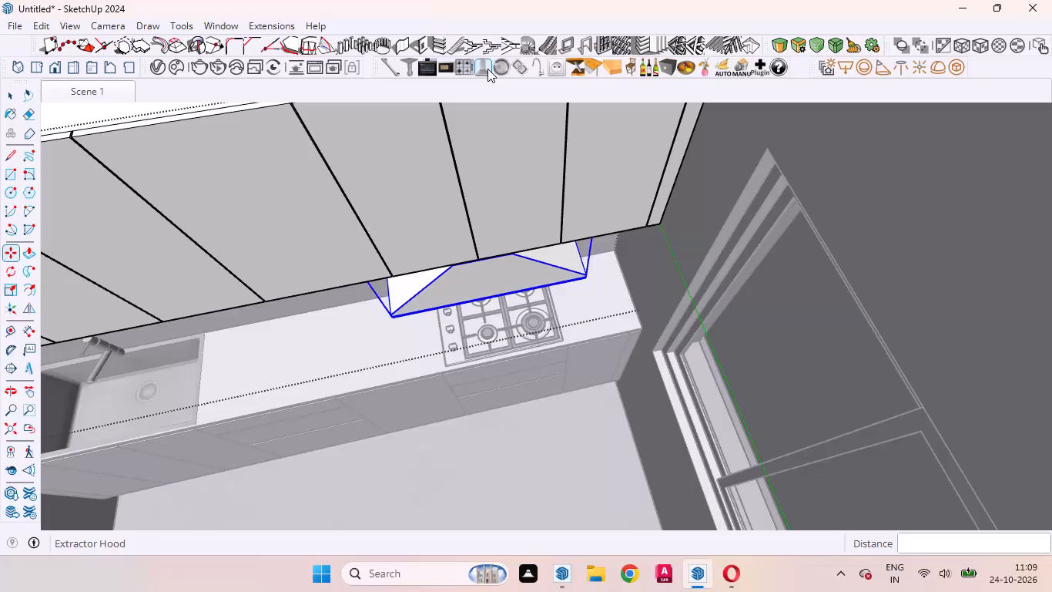
left_click_drag(487, 69, 505, 71)
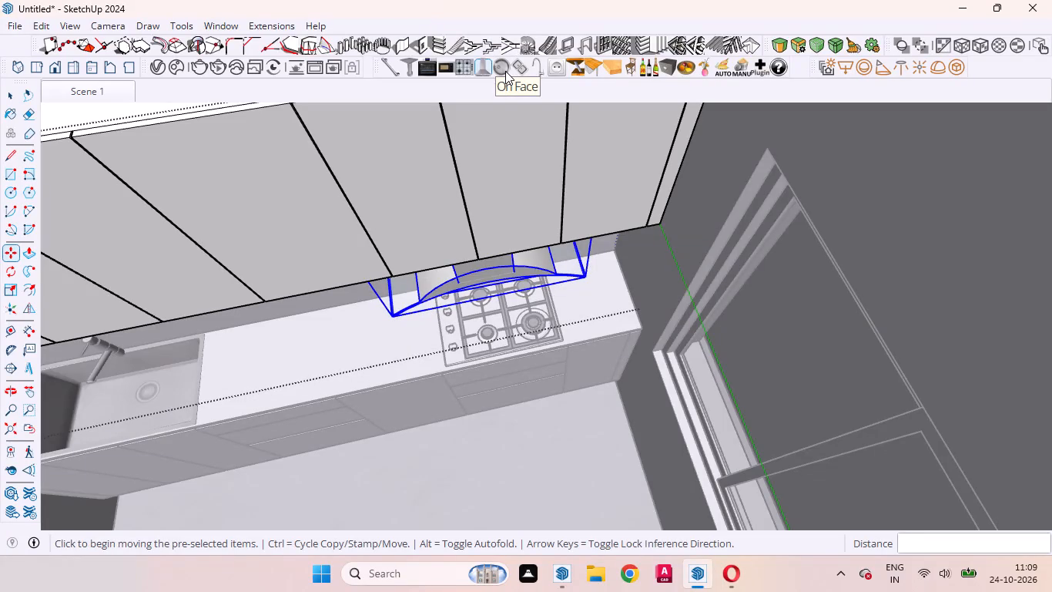
left_click_drag(505, 71, 505, 72)
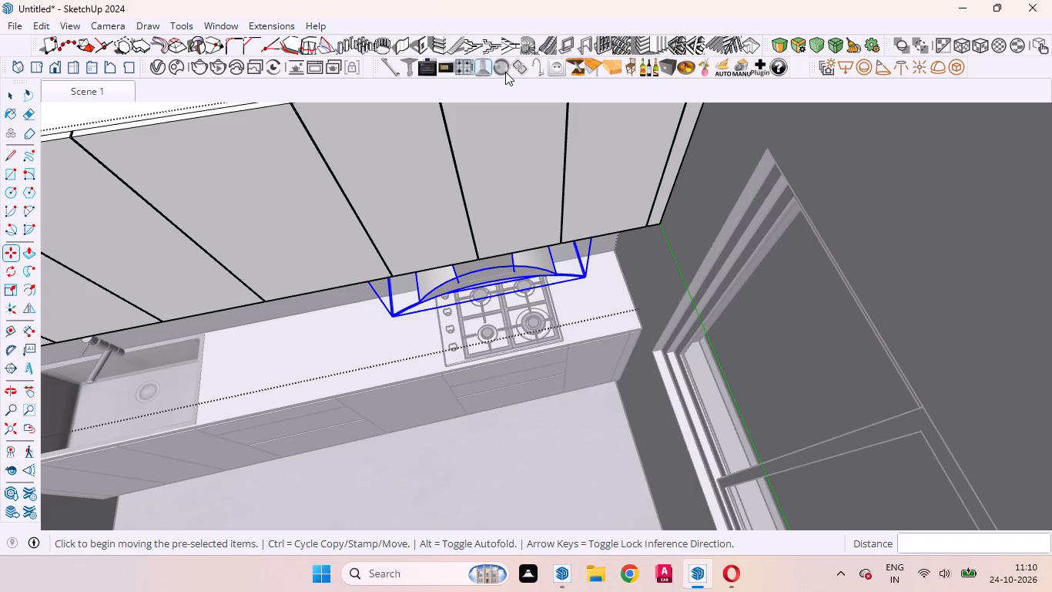
left_click_drag(505, 72, 541, 94)
Raise the curved extractor hood about 10 inches toward the underside of the overhead cabinets.
scroll(558, 92, "down", 1)
scroll(621, 133, "down", 3)
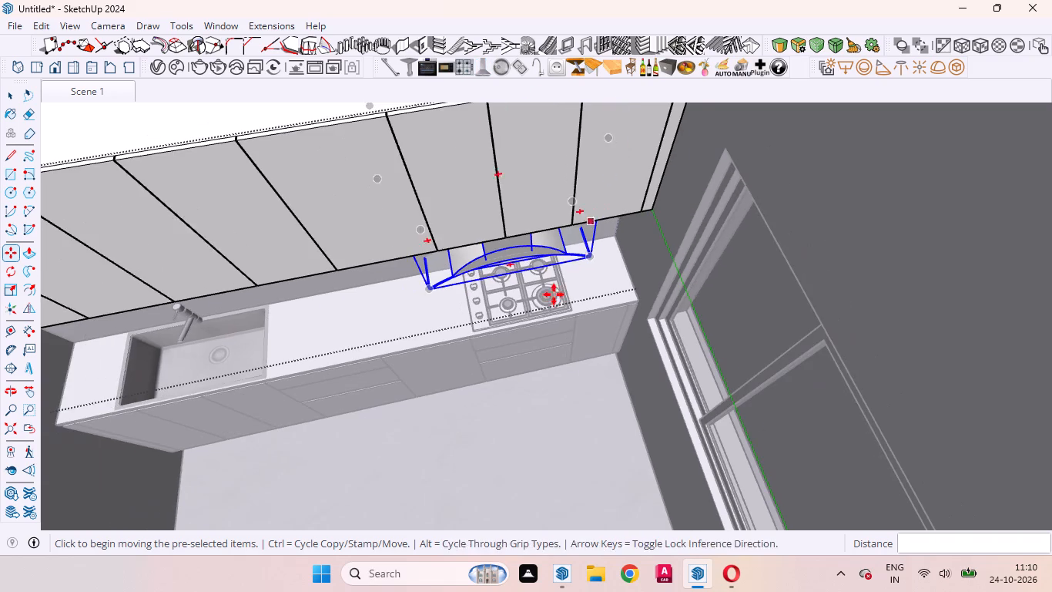
middle_click_drag(502, 347, 638, 257)
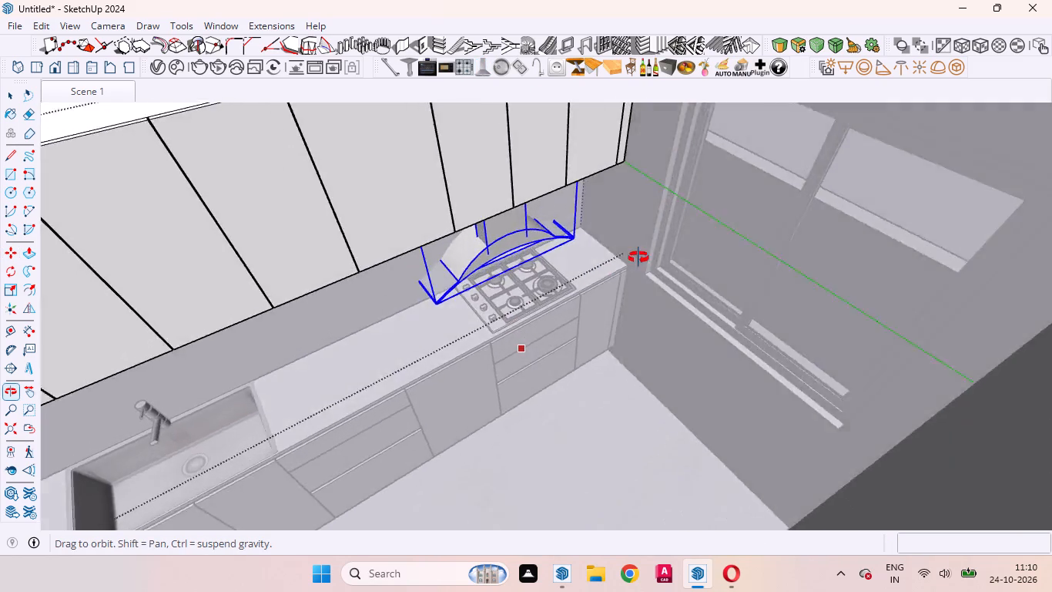
middle_click_drag(638, 257, 671, 220)
scroll(671, 220, "up", 1)
left_click(492, 220)
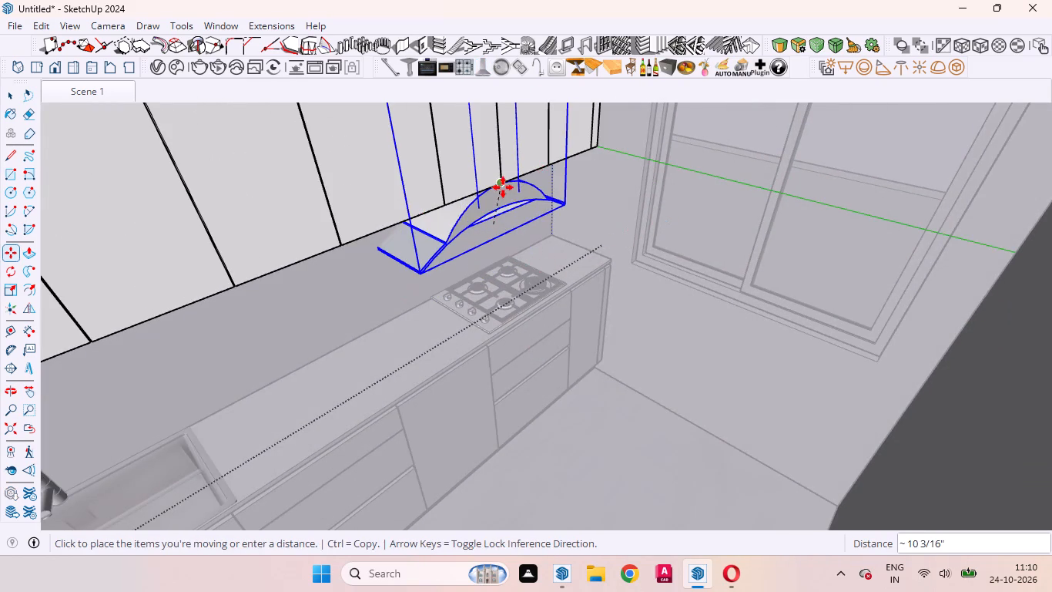
left_click(503, 187)
middle_click_drag(514, 226, 399, 336)
key("space")
Switch the extractor hood to the variant with a flat rectangular canopy and a straight chimney.
scroll(518, 338, "down", 3)
middle_click_drag(541, 358, 484, 335)
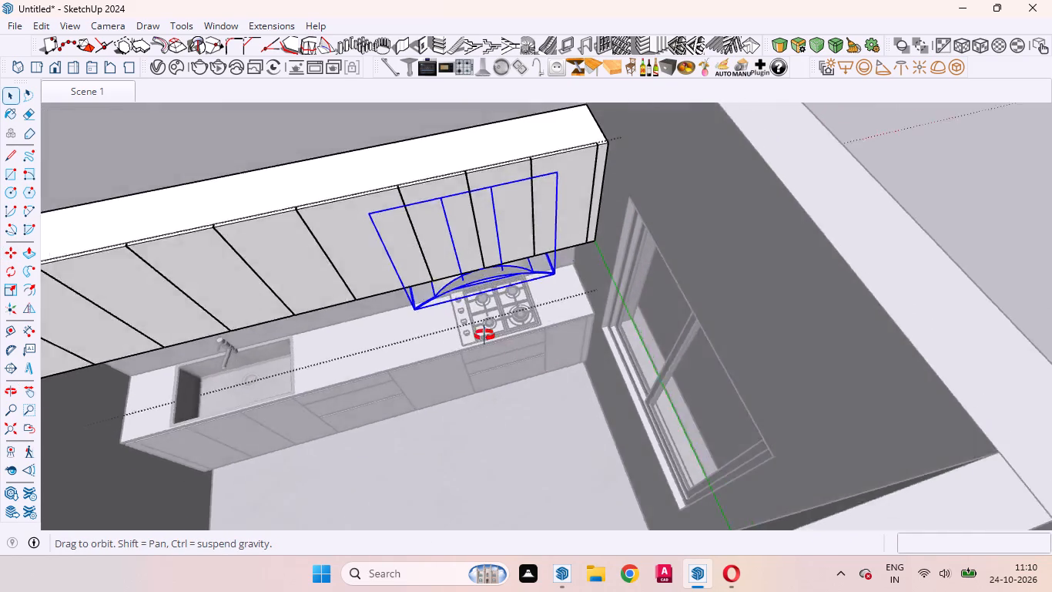
middle_click_drag(484, 335, 461, 322)
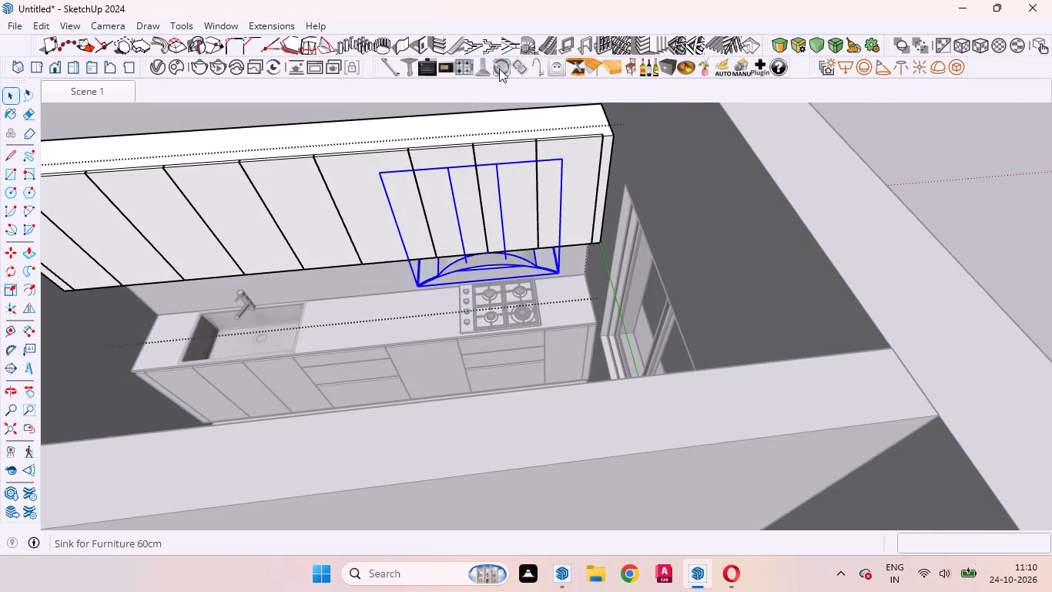
left_click(487, 70)
left_click(483, 71)
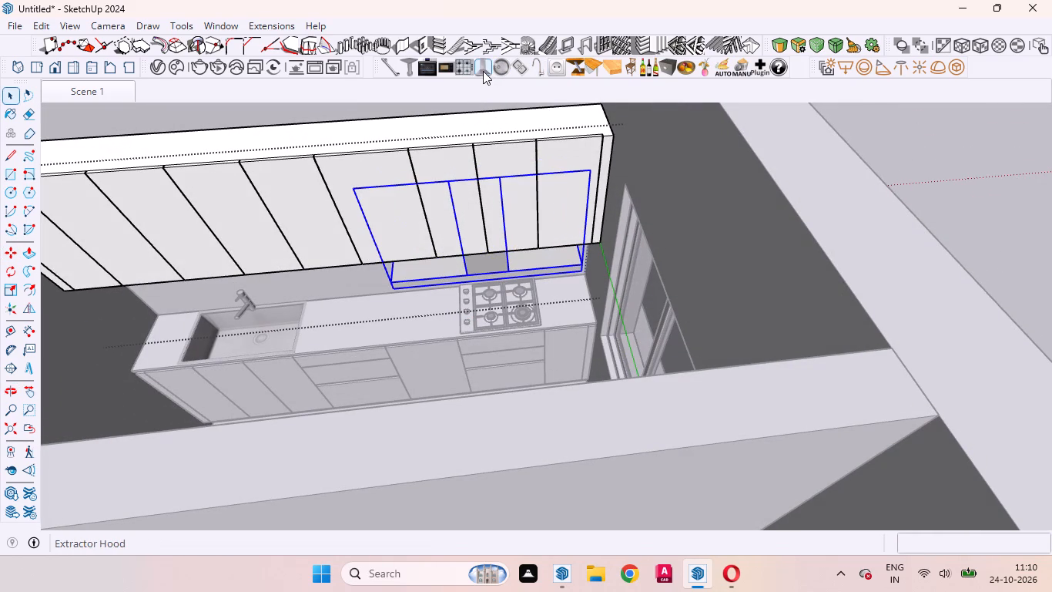
Move the flat-canopy hood straight up until its canopy meets the bottom edge of the overhead cabinets.
scroll(501, 279, "up", 5)
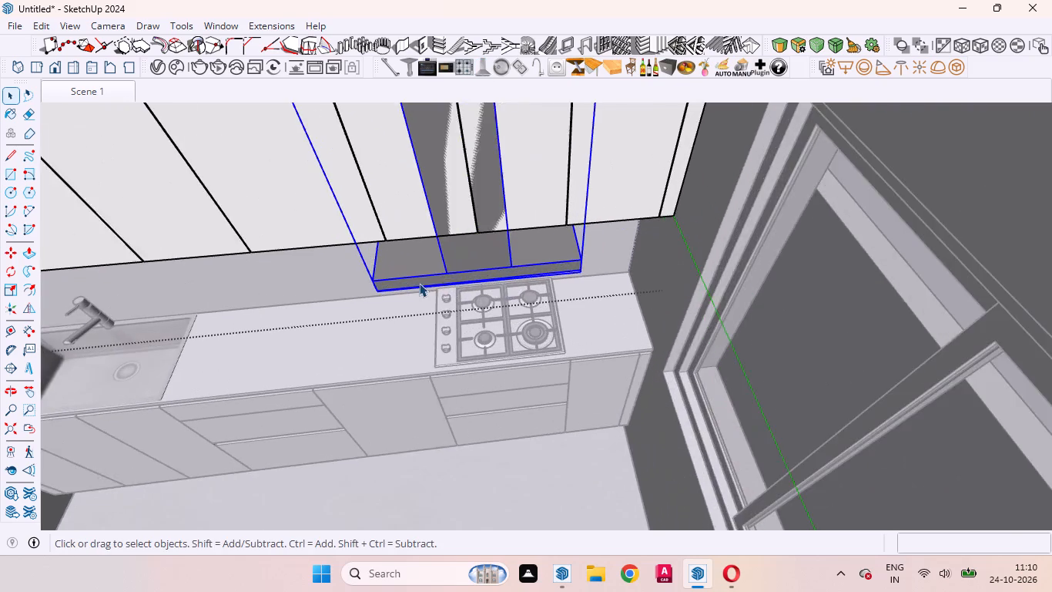
scroll(419, 283, "up", 1)
middle_click_drag(419, 283, 614, 177)
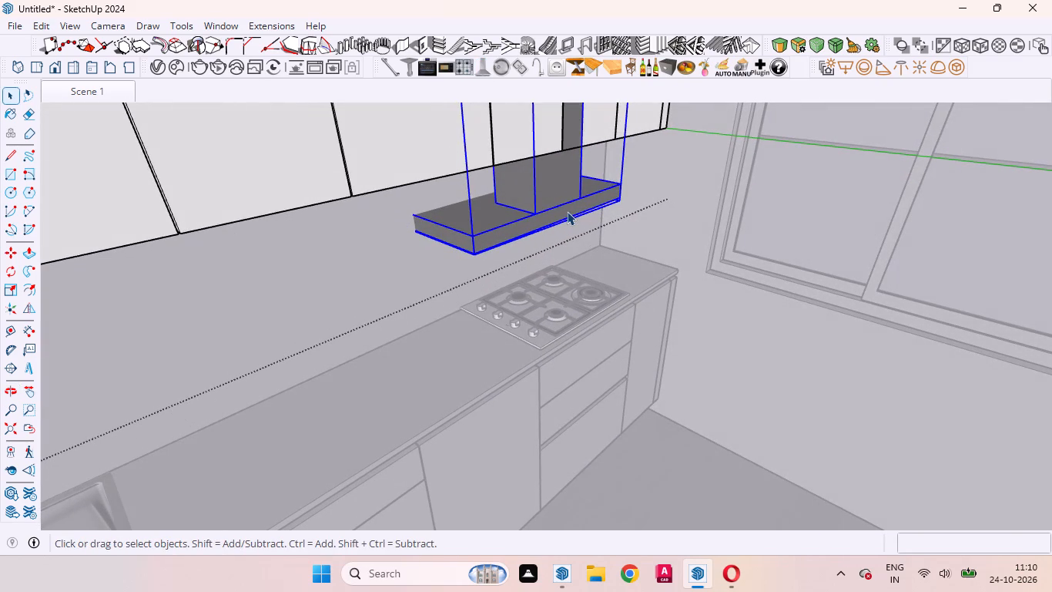
key("m")
left_click(567, 211)
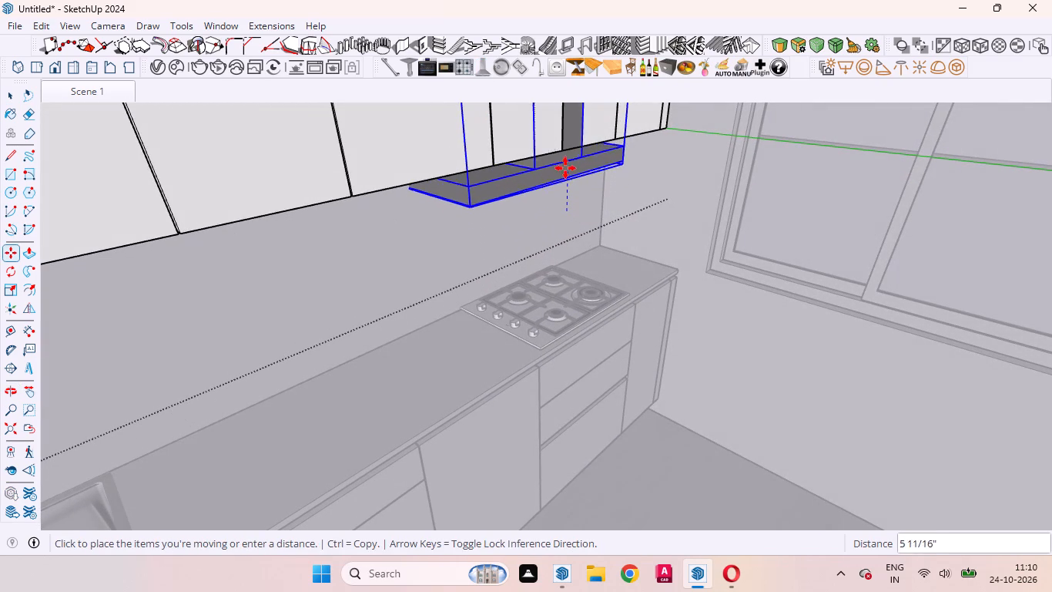
left_click(566, 159)
Switch the extractor hood to the chimneyless box variant with a thin bottom lip and check its fit under the cabinets.
middle_click_drag(570, 191, 401, 203)
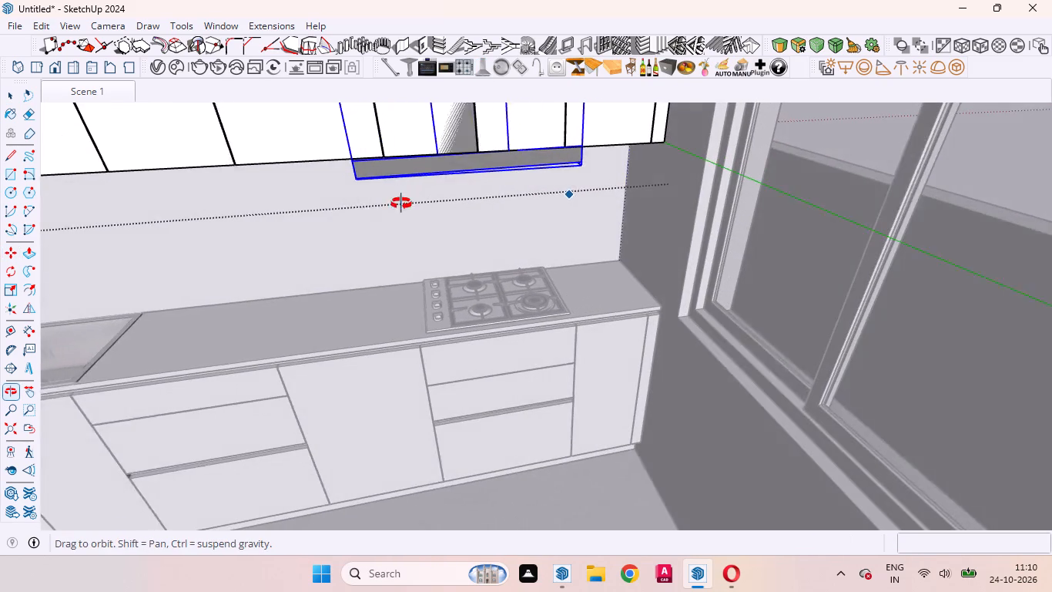
middle_click_drag(401, 203, 399, 204)
middle_click_drag(511, 208, 715, 146)
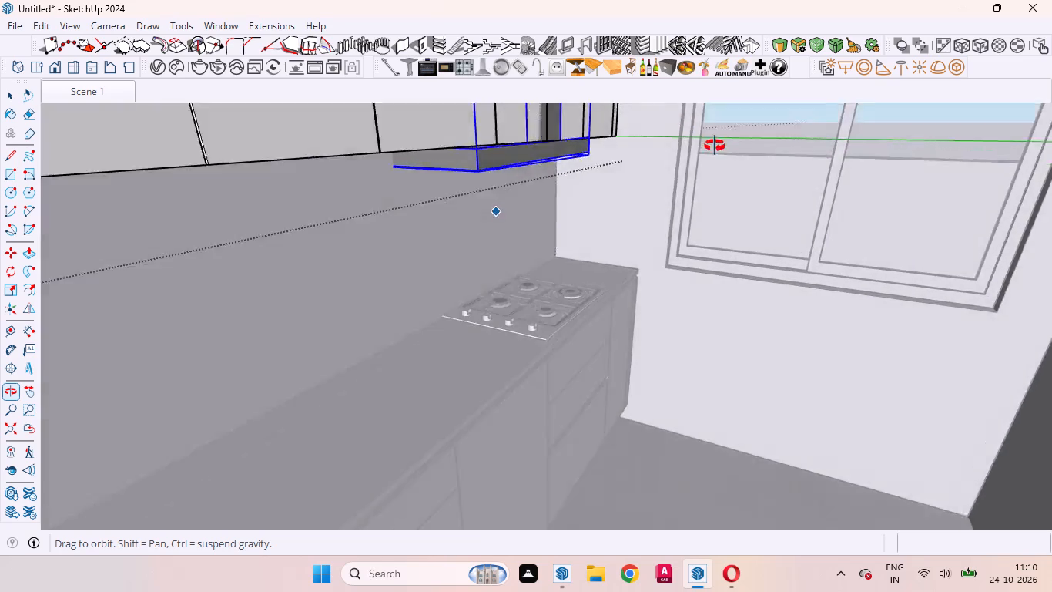
middle_click_drag(715, 146, 538, 348)
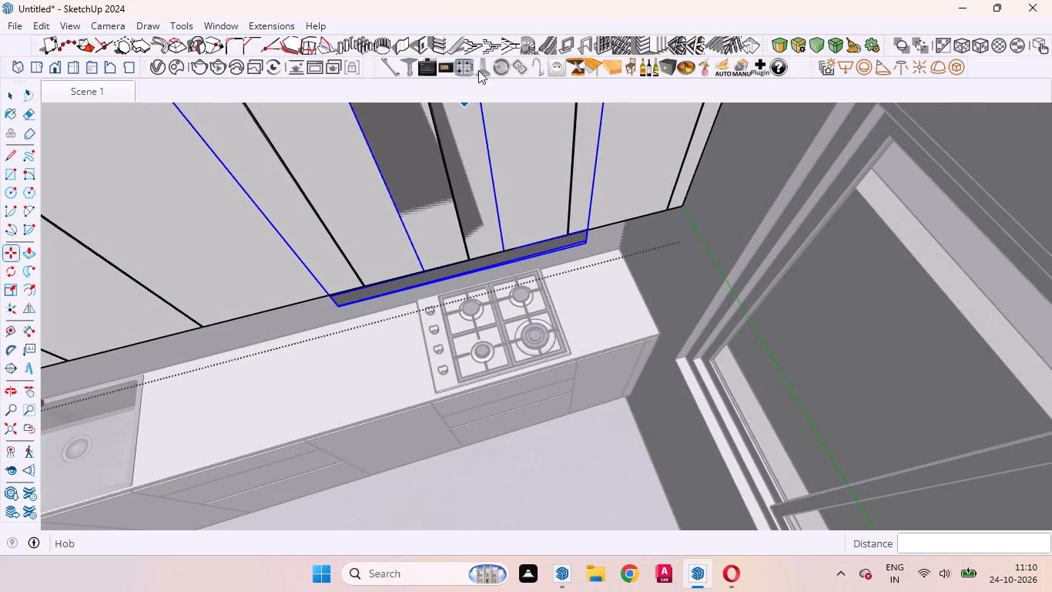
left_click(484, 64)
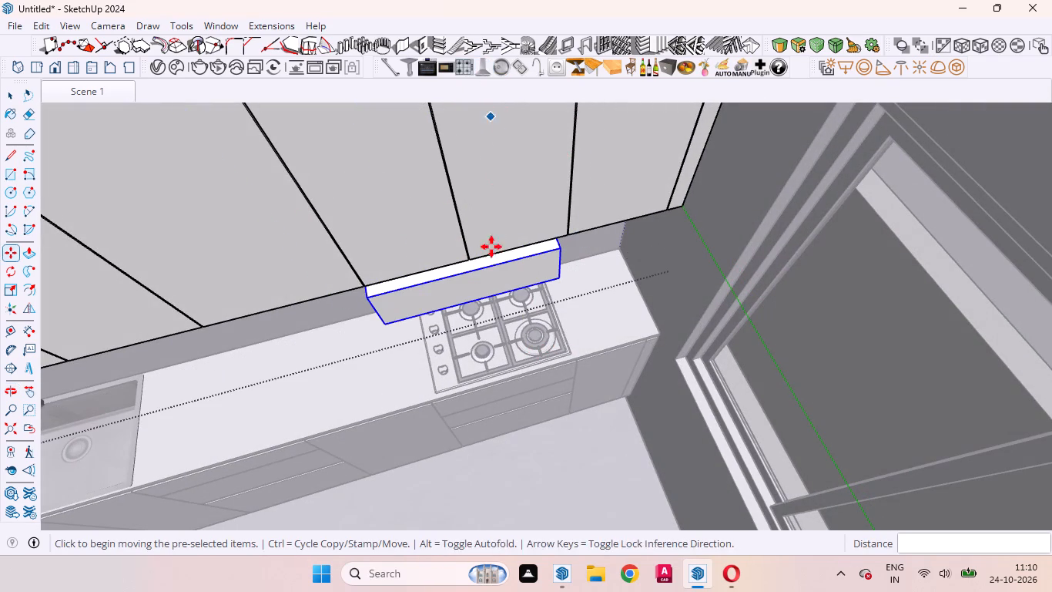
middle_click_drag(491, 256, 520, 179)
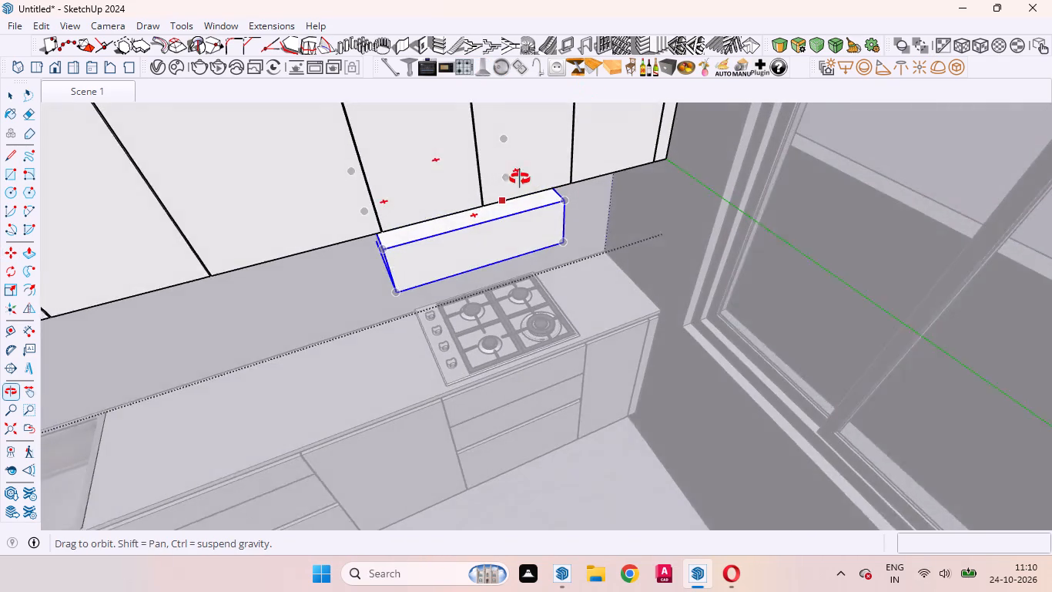
middle_click_drag(520, 179, 508, 171)
left_click(487, 71)
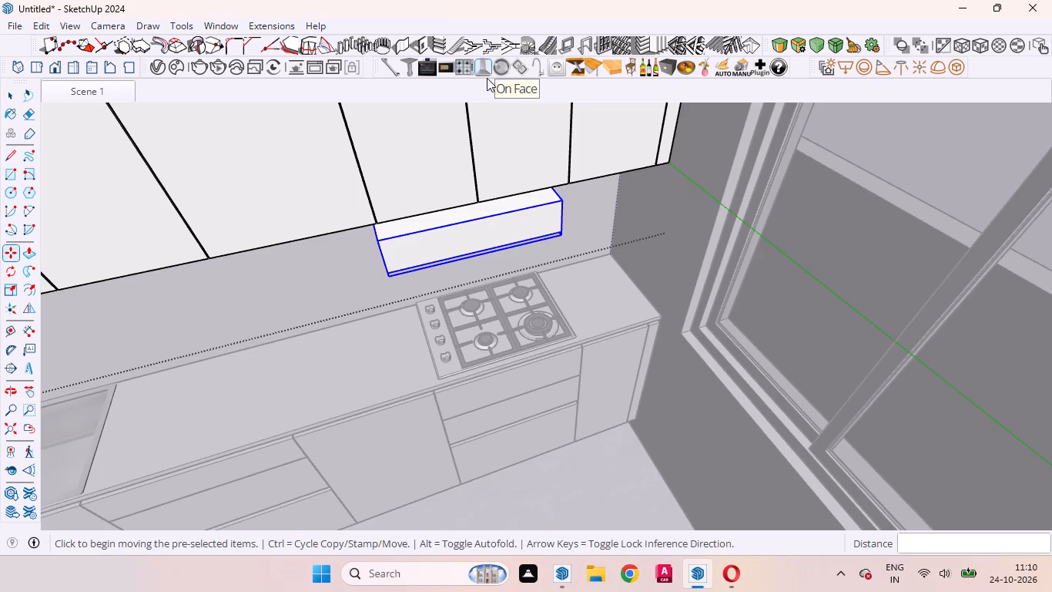
middle_click_drag(444, 286, 548, 108)
scroll(444, 286, "up", 1)
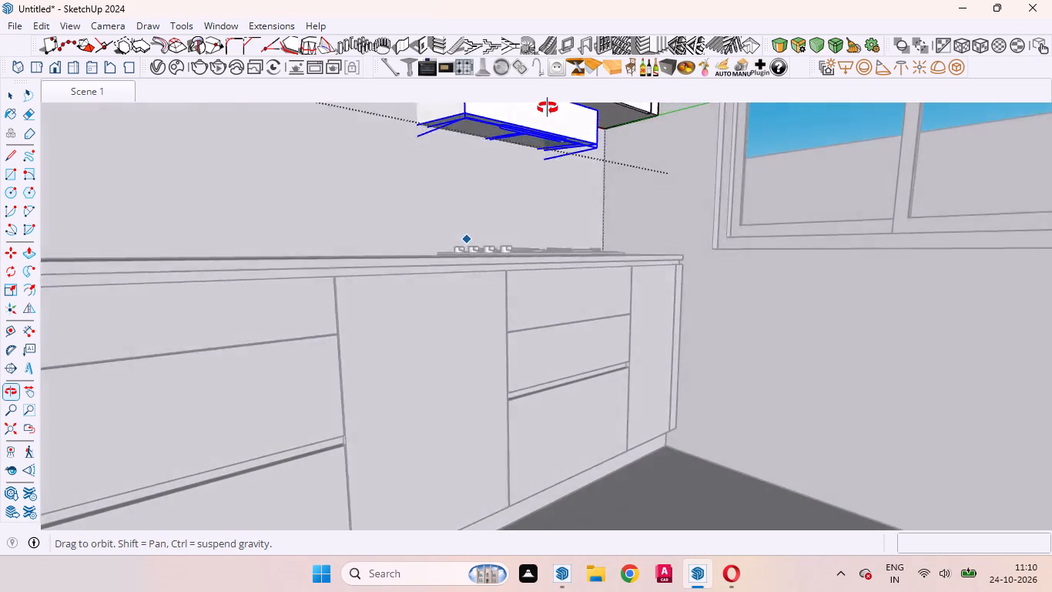
middle_click_drag(548, 108, 371, 304)
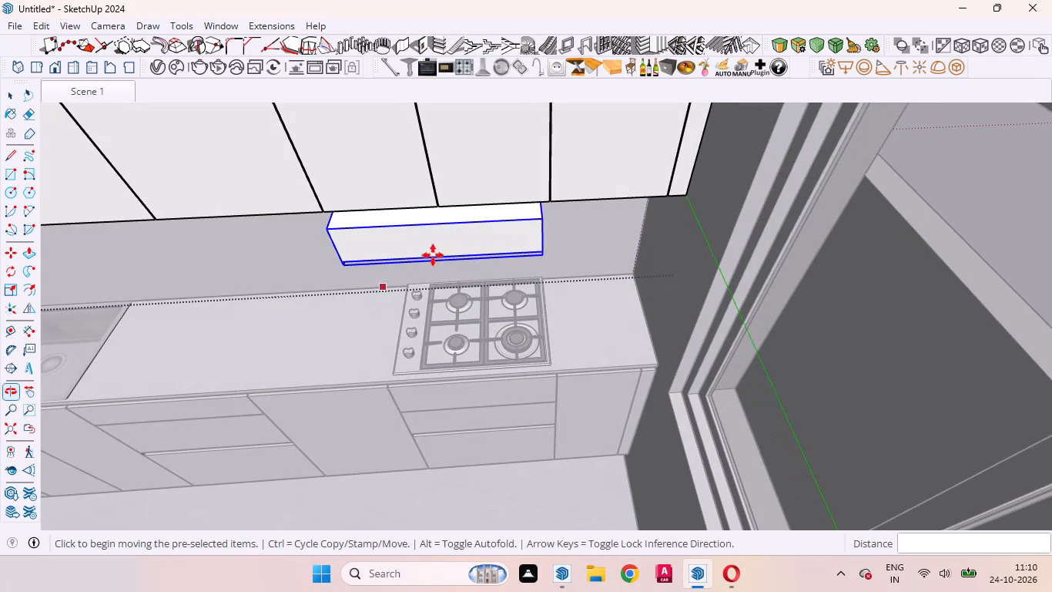
Move the extractor hood about 2 3/8" so its top corner meets the cabinets' bottom edge at the door seam above the hob.
key("space")
key("m")
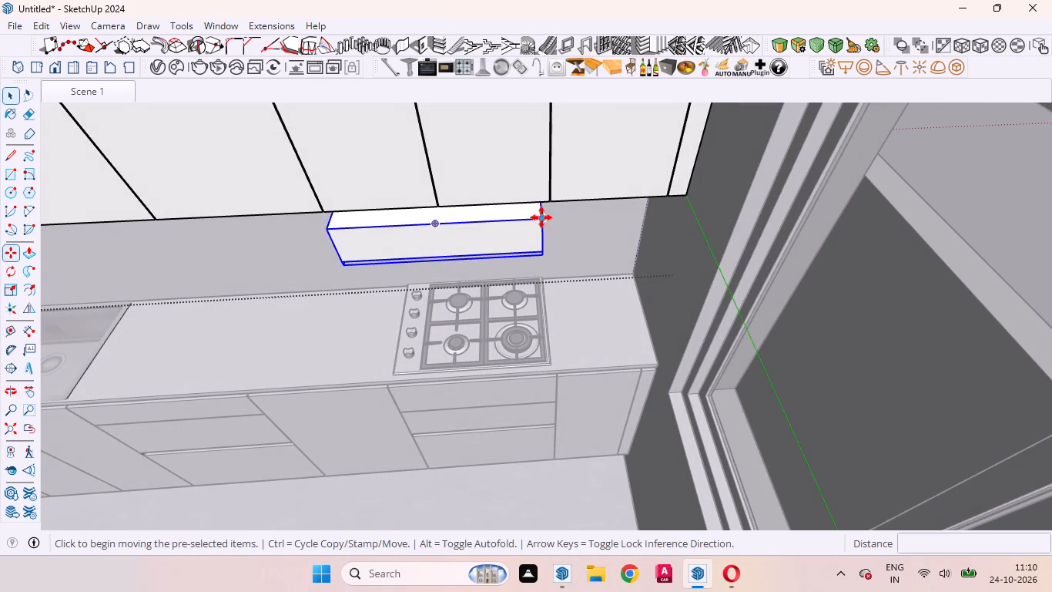
left_click(541, 219)
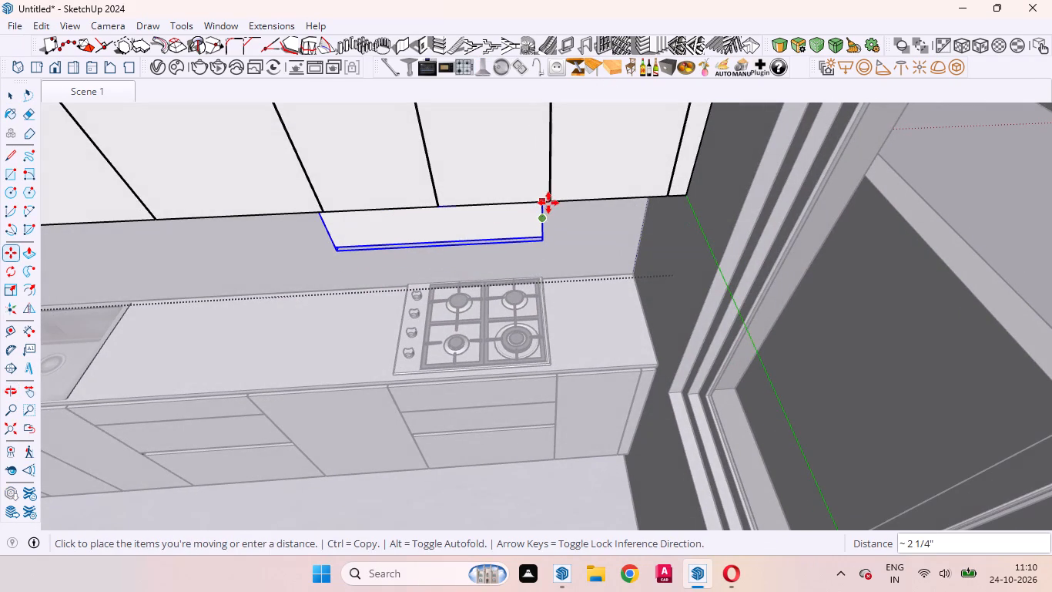
left_click(553, 201)
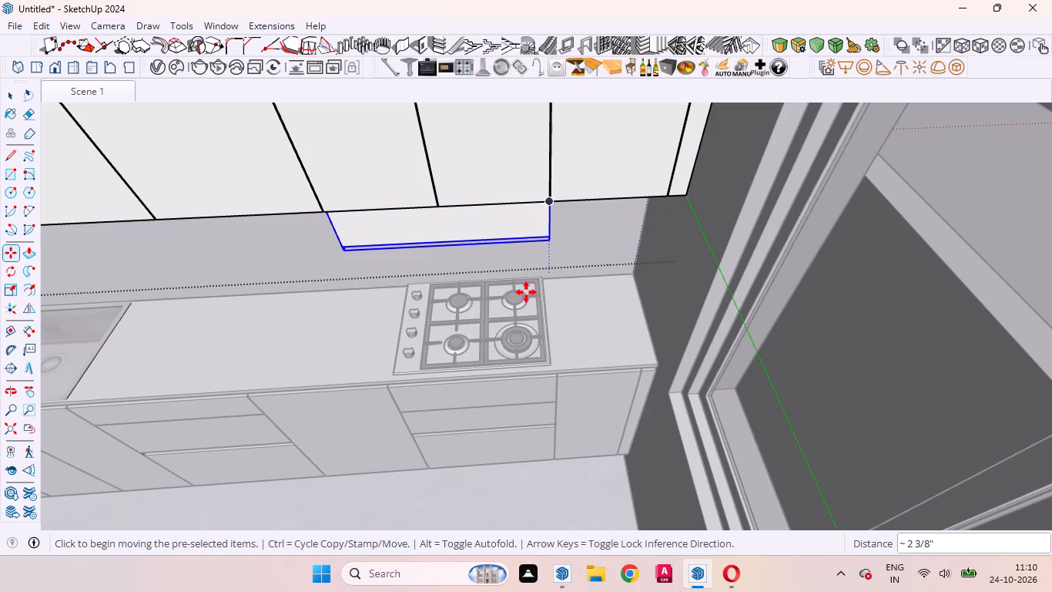
key("space")
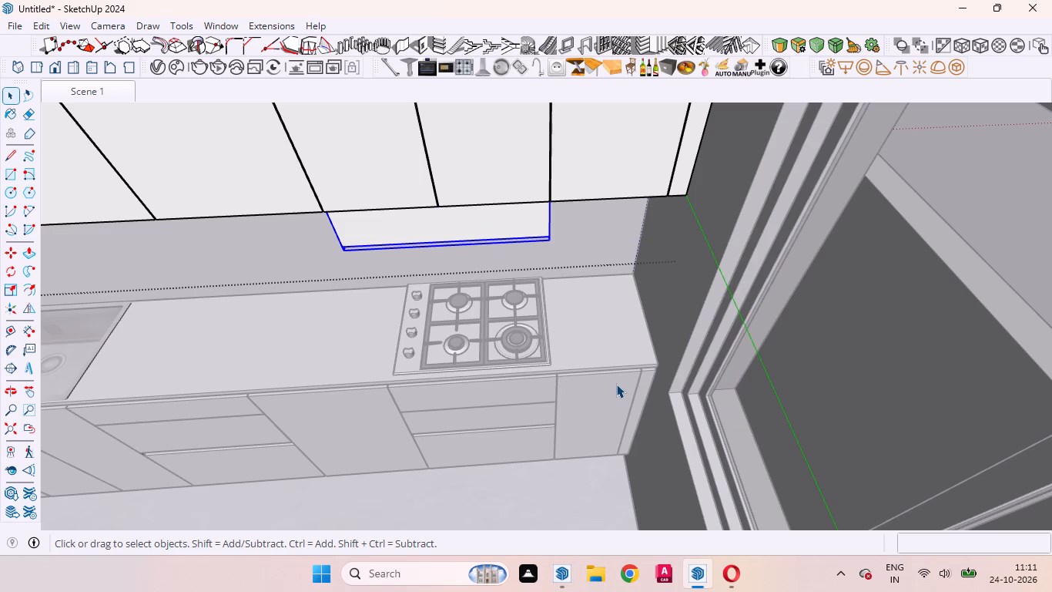
Flip the extractor hood front to back so its curved front with the controls faces the room.
scroll(419, 231, "up", 5)
middle_click_drag(411, 294, 526, 166)
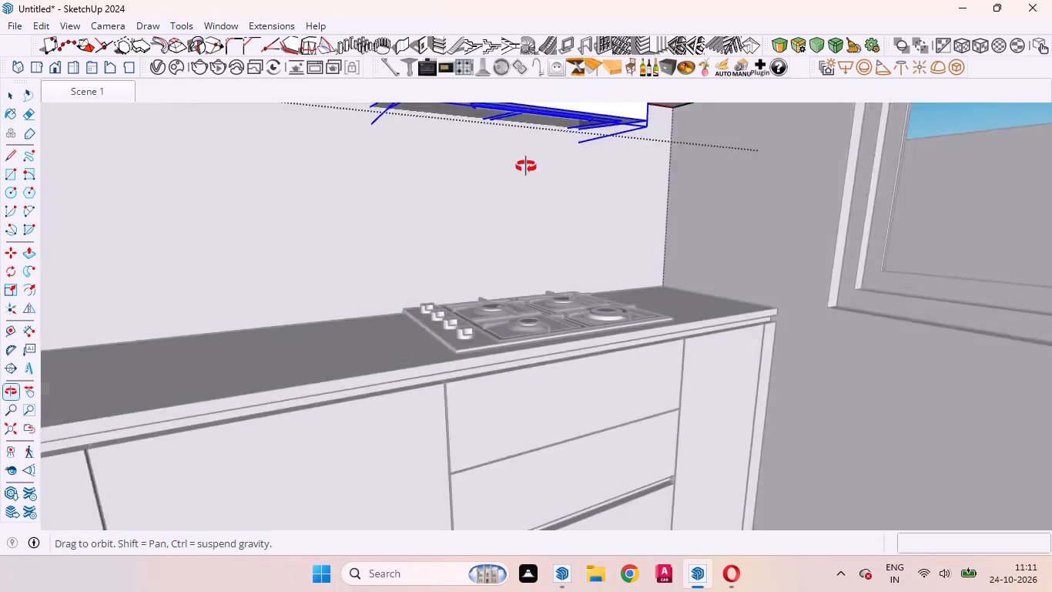
middle_click_drag(526, 166, 484, 353)
scroll(473, 358, "down", 15)
scroll(501, 373, "up", 3)
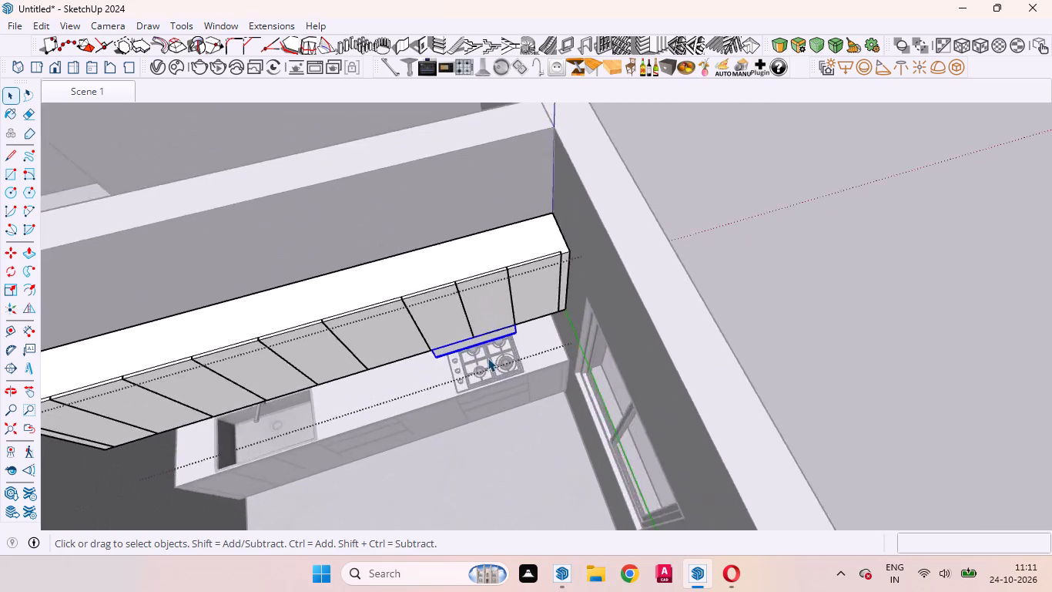
scroll(487, 358, "up", 3)
middle_click_drag(482, 368, 429, 310)
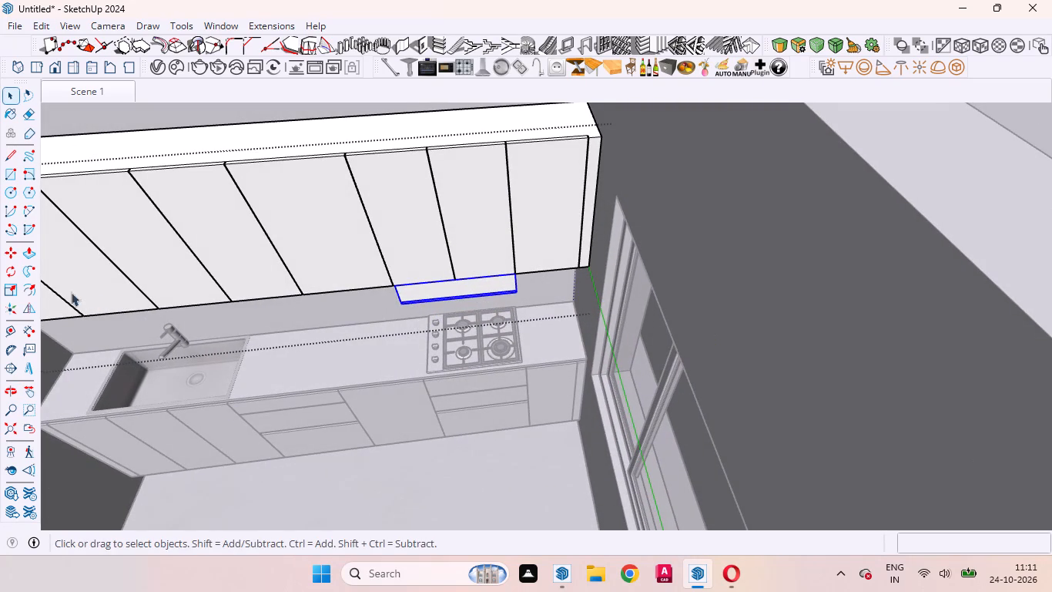
left_click(32, 307)
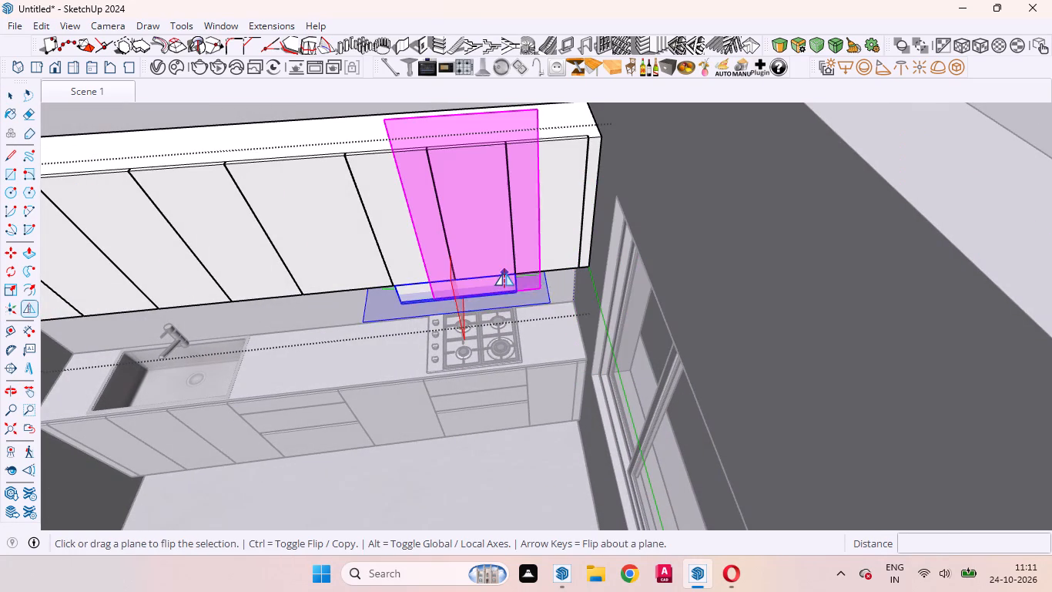
left_click(504, 273)
scroll(471, 375, "up", 3)
middle_click_drag(463, 406, 522, 281)
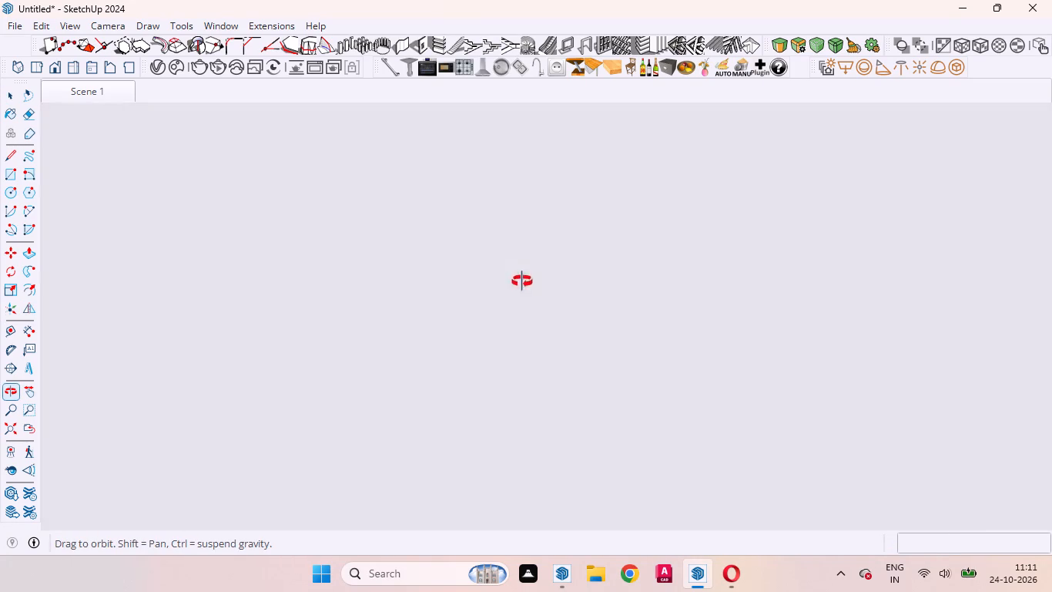
middle_click_drag(522, 281, 632, 291)
scroll(584, 257, "up", 6)
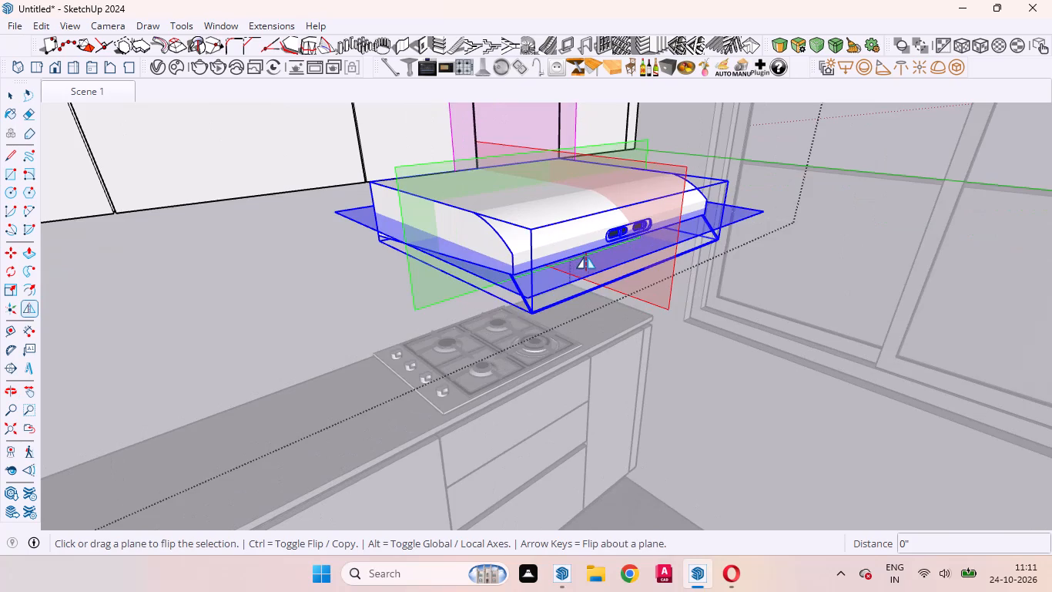
scroll(586, 256, "up", 2)
key("space")
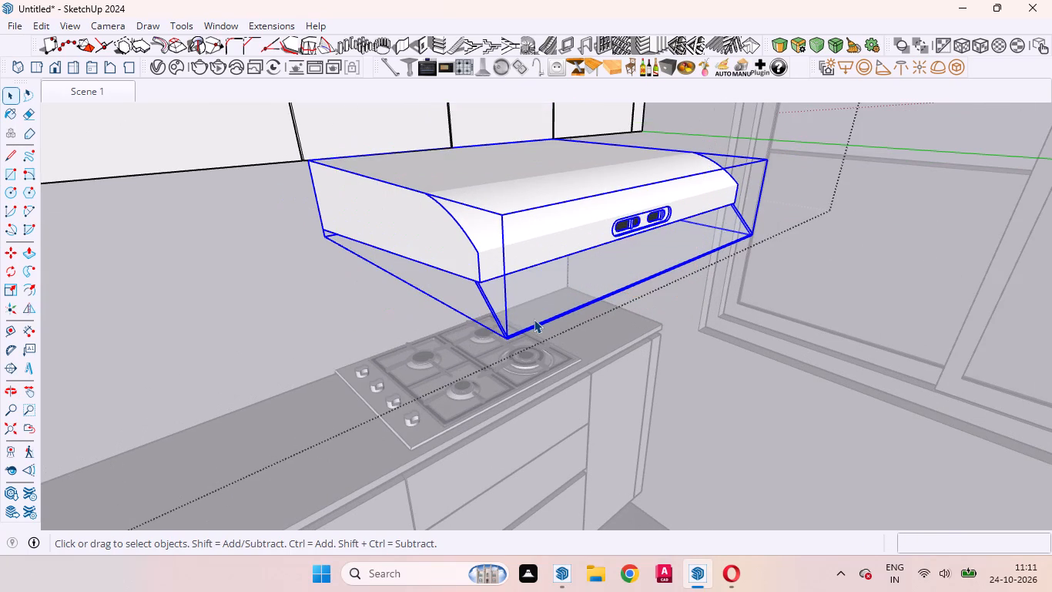
Push the hood back toward the wall under the overhead cabinets, by about 1' 2 7/16" and another 6 9/16".
key("m")
left_click(512, 338)
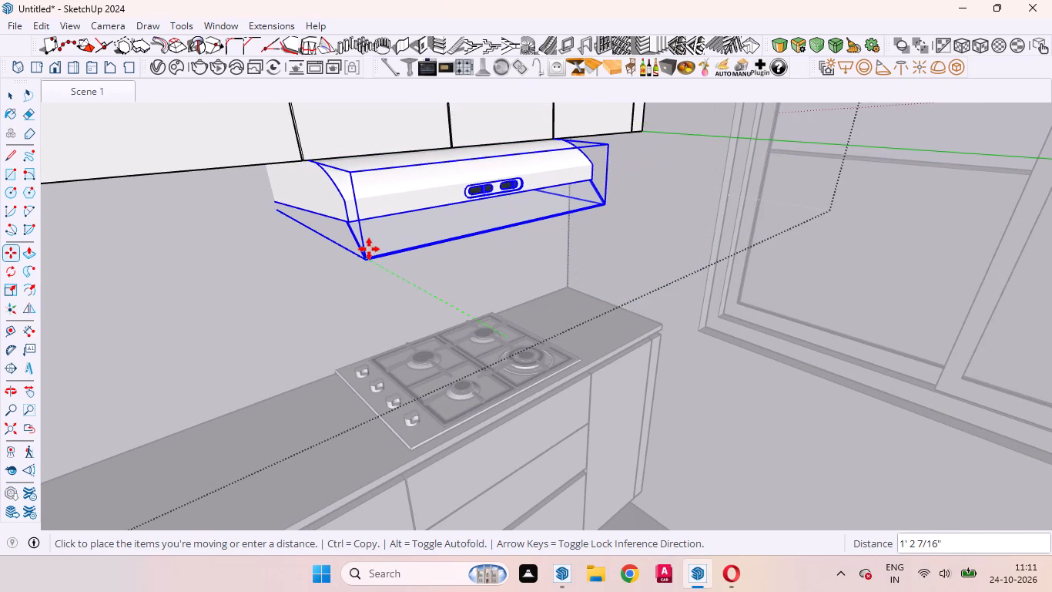
left_click(369, 248)
scroll(422, 242, "up", 1)
middle_click_drag(421, 249, 334, 404)
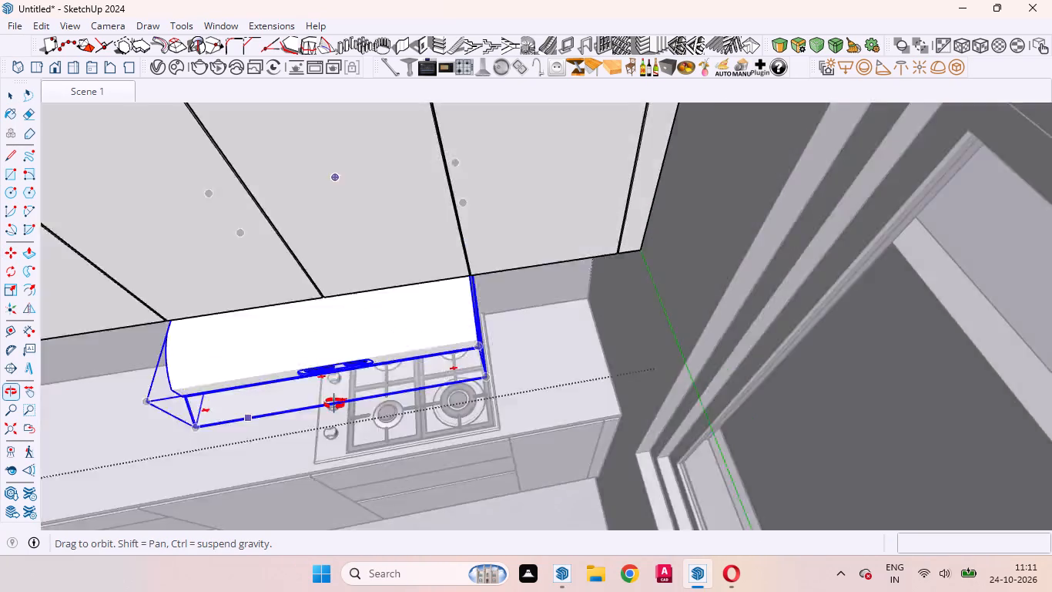
middle_click_drag(334, 404, 522, 254)
left_click(583, 277)
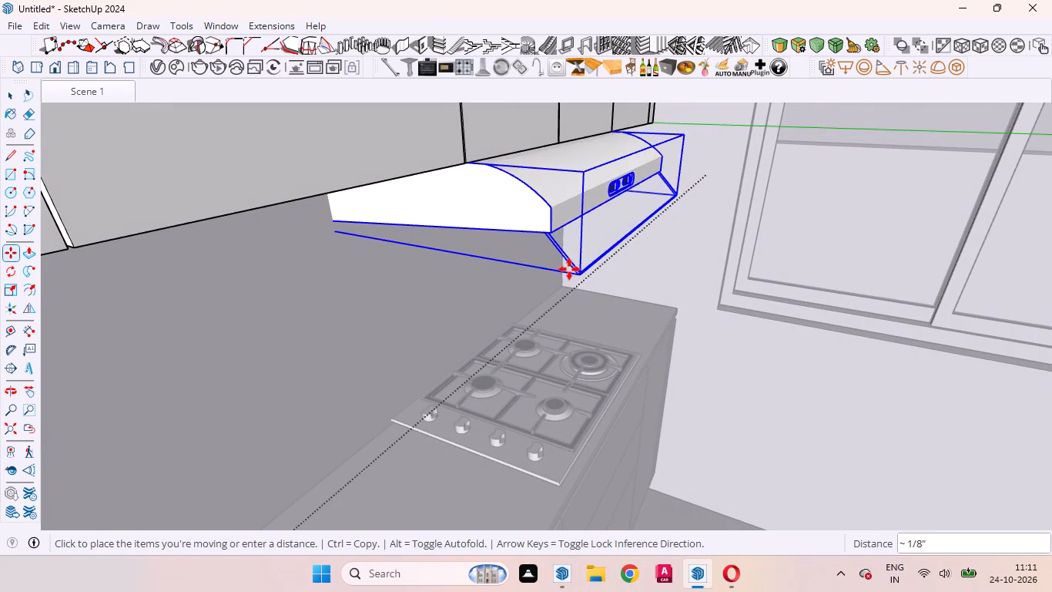
left_click(504, 246)
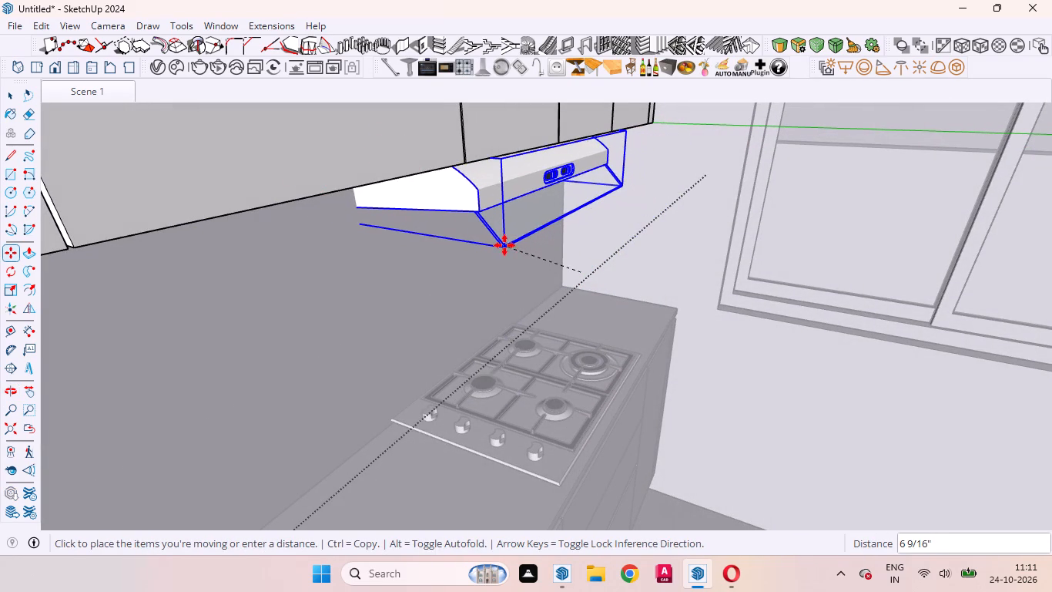
Shift the hood sideways about 2 1/16" along the underside of the cabinets, away from the window wall.
middle_click_drag(518, 248, 352, 277)
left_click(437, 237)
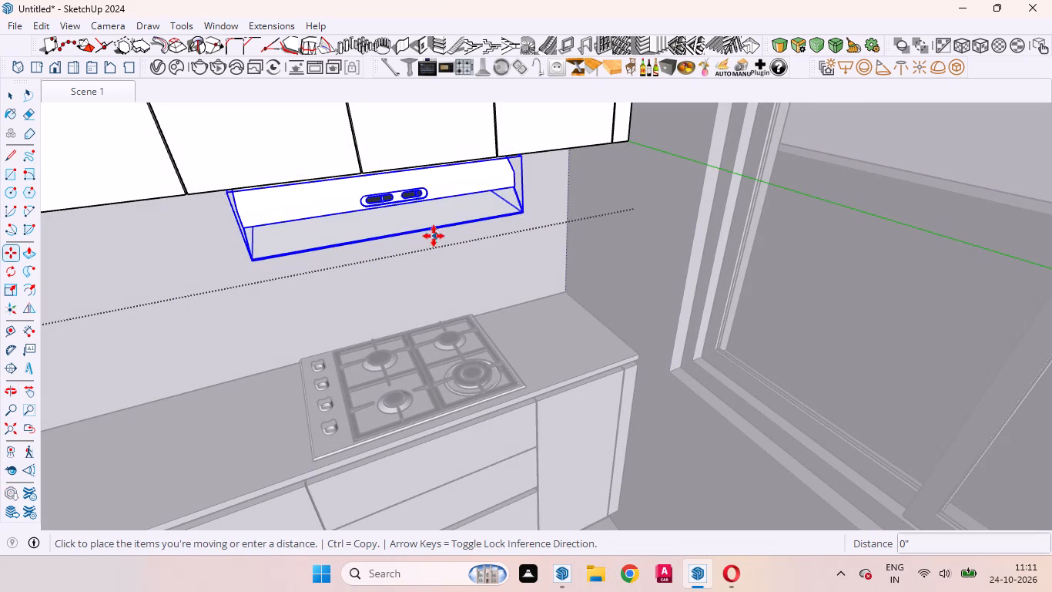
left_click(419, 237)
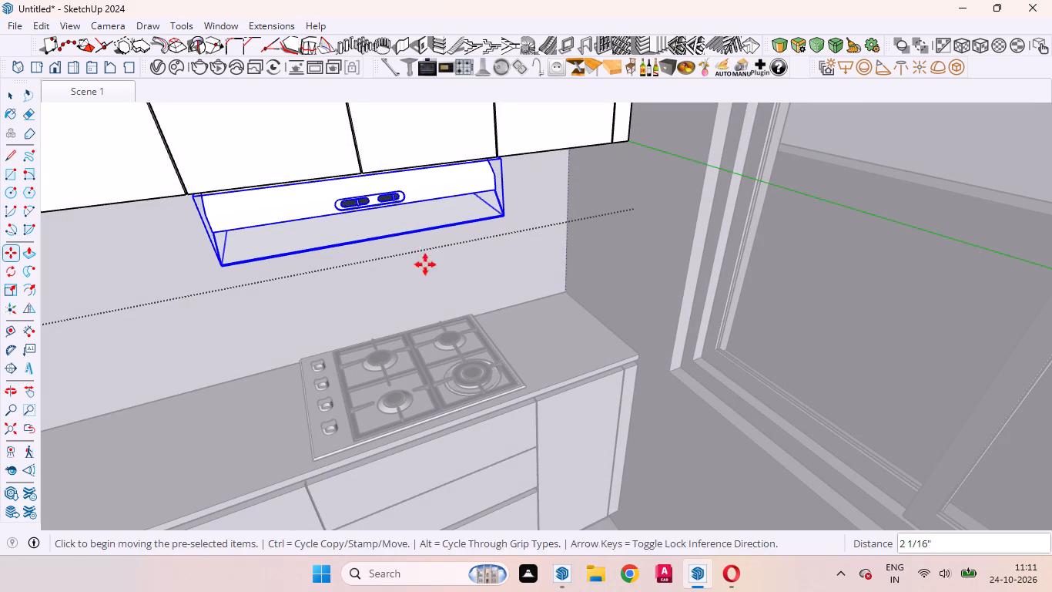
key("space")
Deselect the hood and examine its placement under the overhead cabinets and above the hob from several angles.
scroll(520, 378, "down", 9)
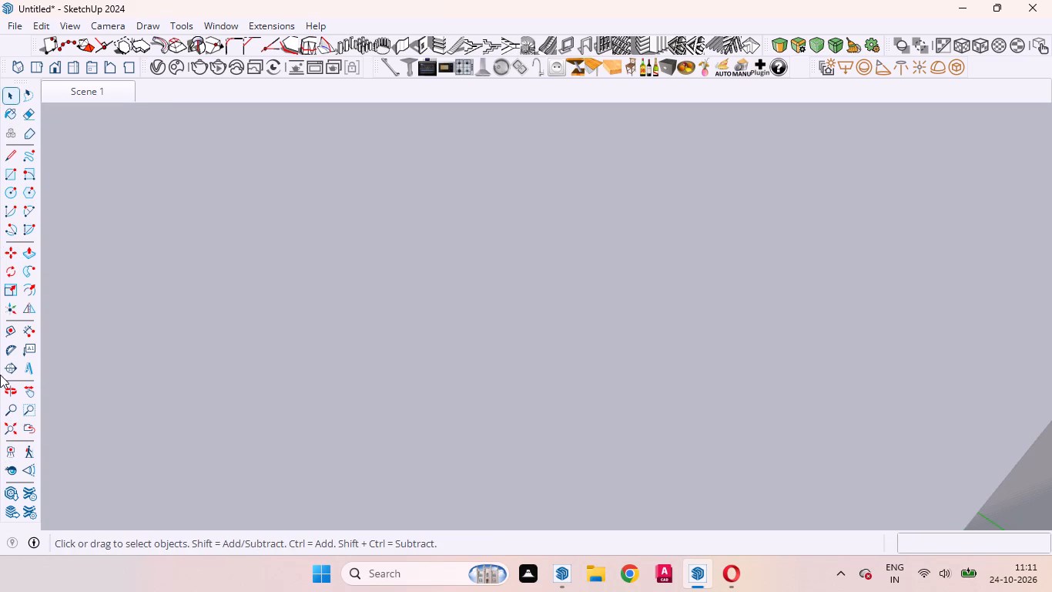
left_click(20, 425)
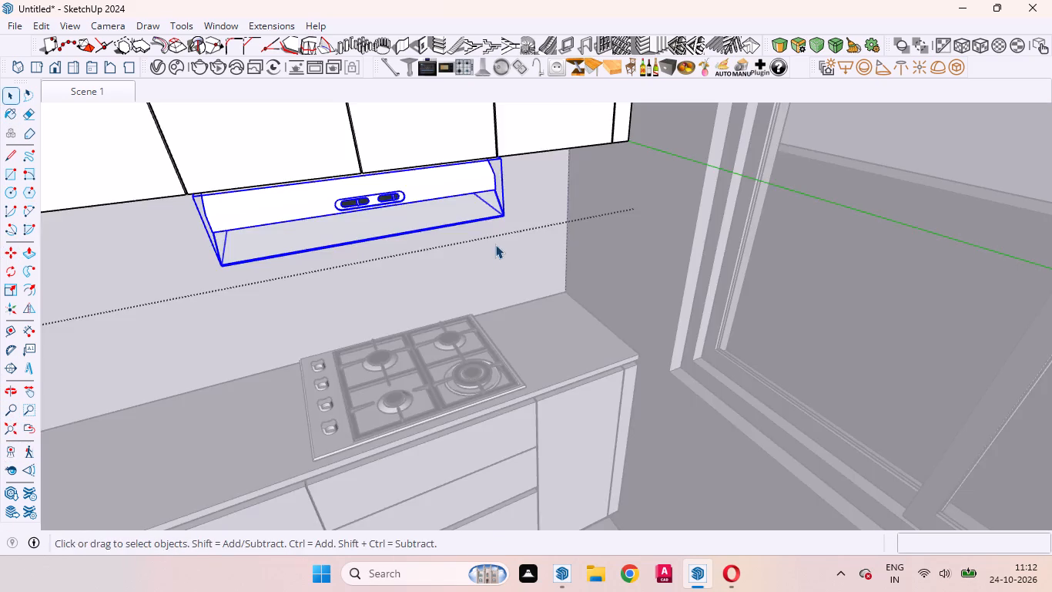
middle_click_drag(495, 244, 474, 435)
scroll(474, 436, "up", 2)
scroll(533, 353, "down", 17)
left_click(761, 286)
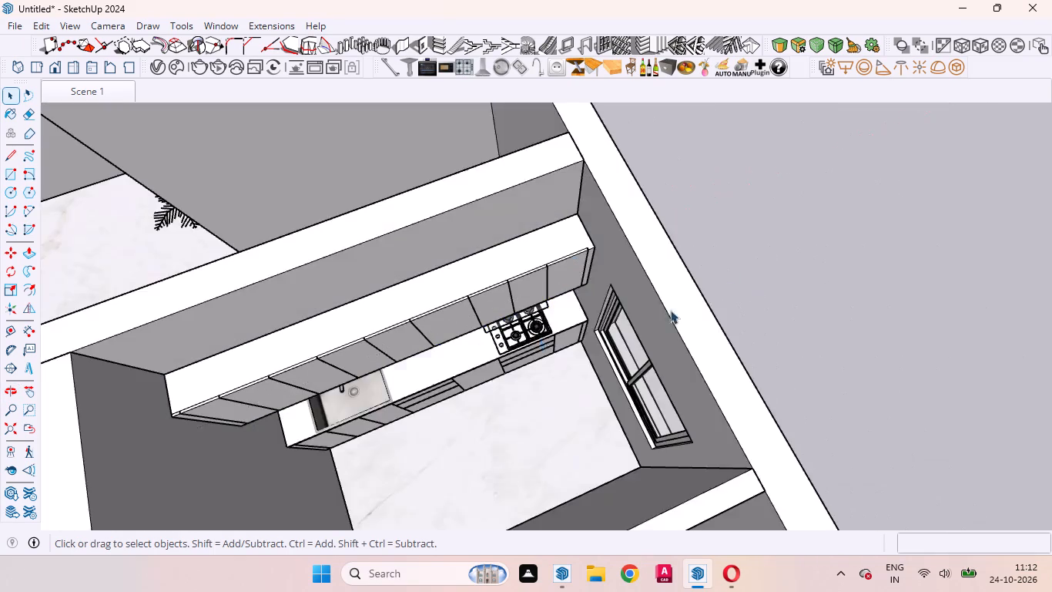
scroll(337, 339, "up", 10)
middle_click_drag(557, 361, 495, 203)
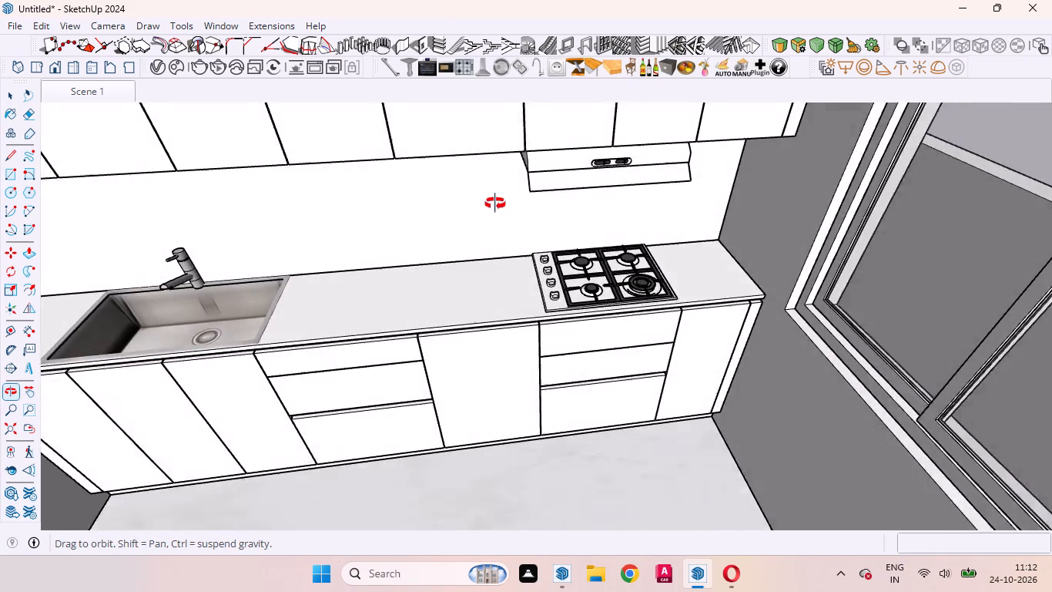
middle_click_drag(495, 203, 474, 189)
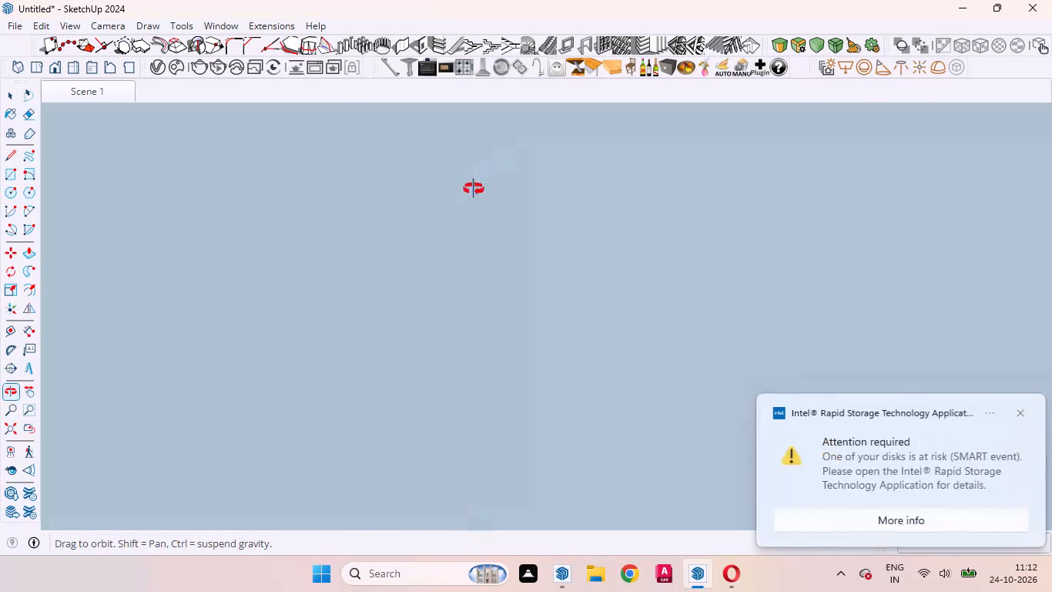
middle_click_drag(474, 189, 431, 379)
scroll(431, 379, "up", 1)
scroll(521, 395, "down", 10)
scroll(579, 385, "up", 13)
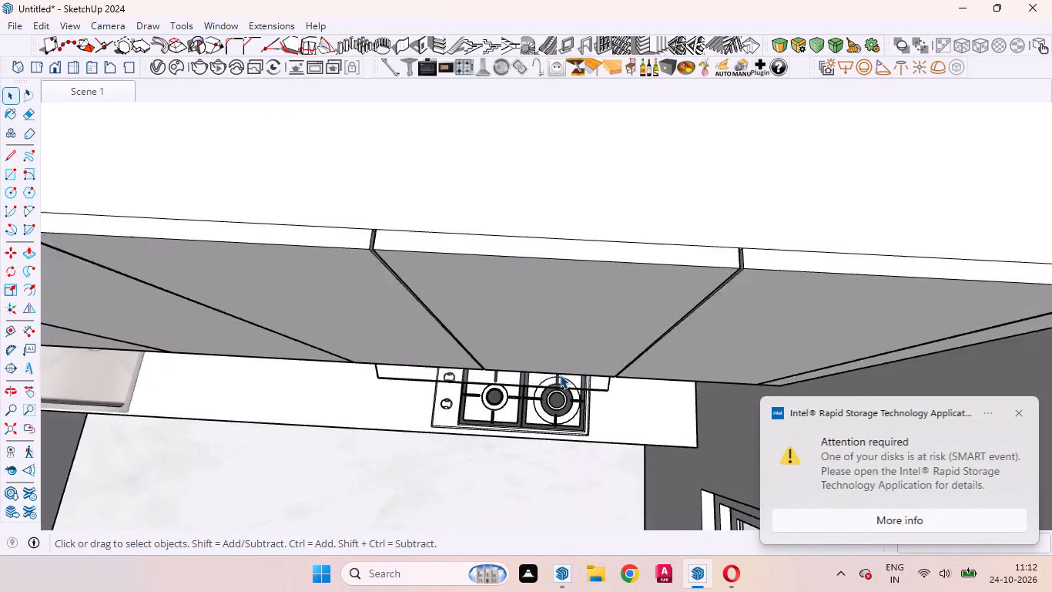
scroll(560, 375, "up", 11)
middle_click_drag(491, 468, 538, 435)
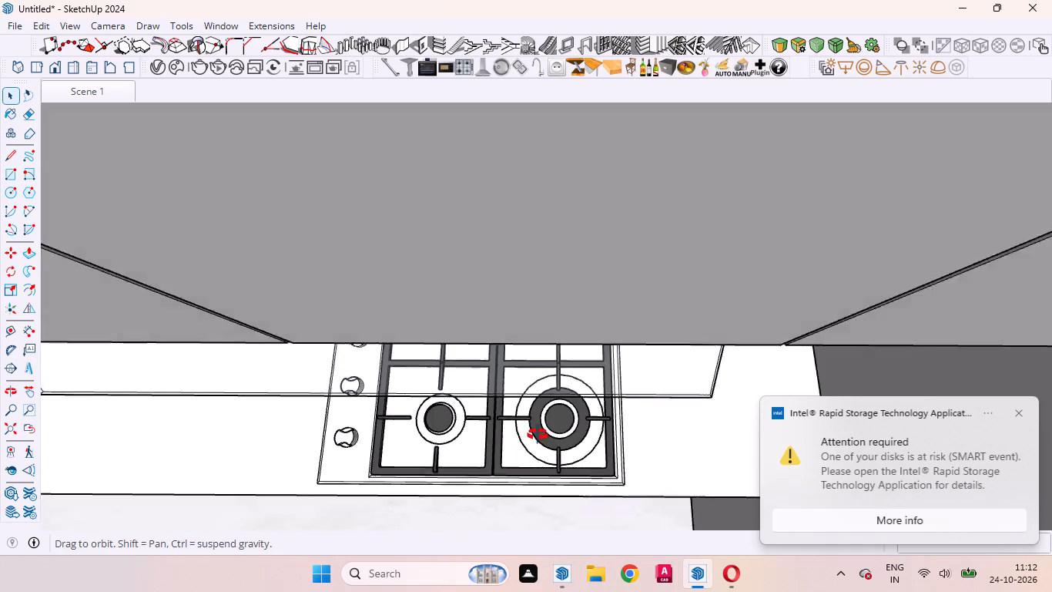
middle_click_drag(538, 435, 605, 388)
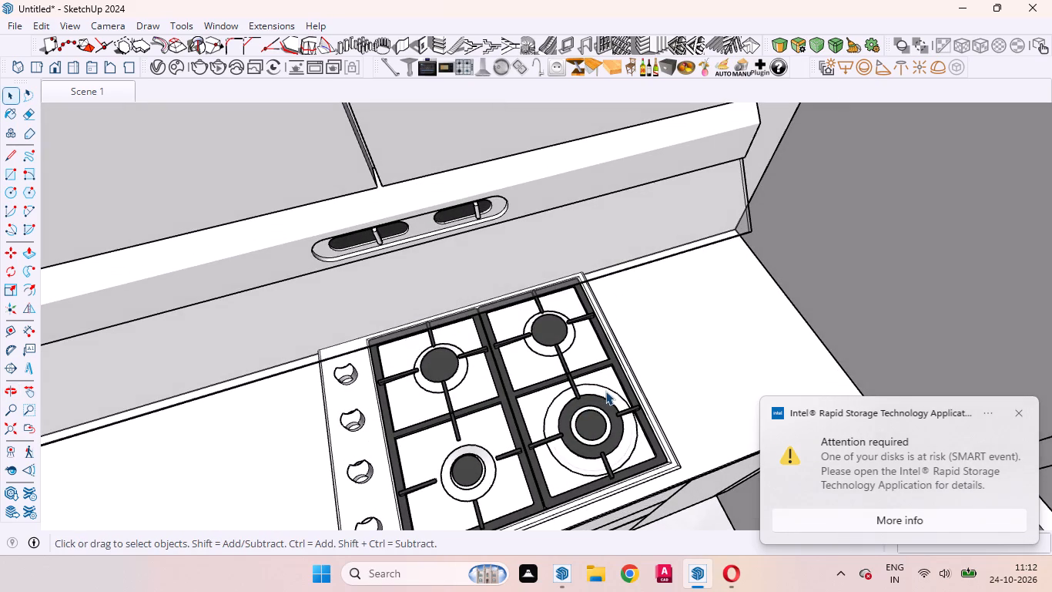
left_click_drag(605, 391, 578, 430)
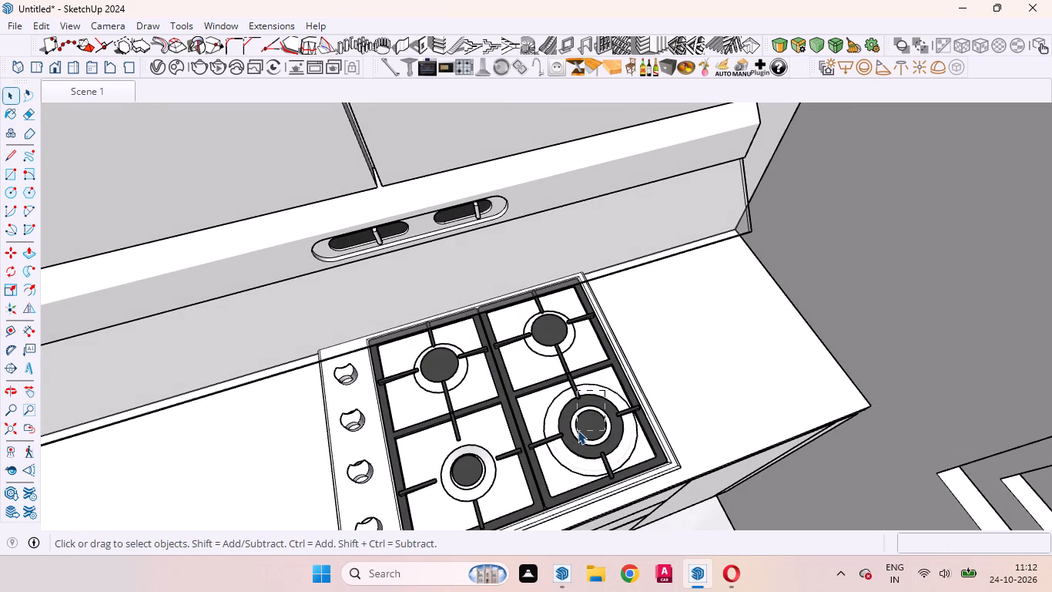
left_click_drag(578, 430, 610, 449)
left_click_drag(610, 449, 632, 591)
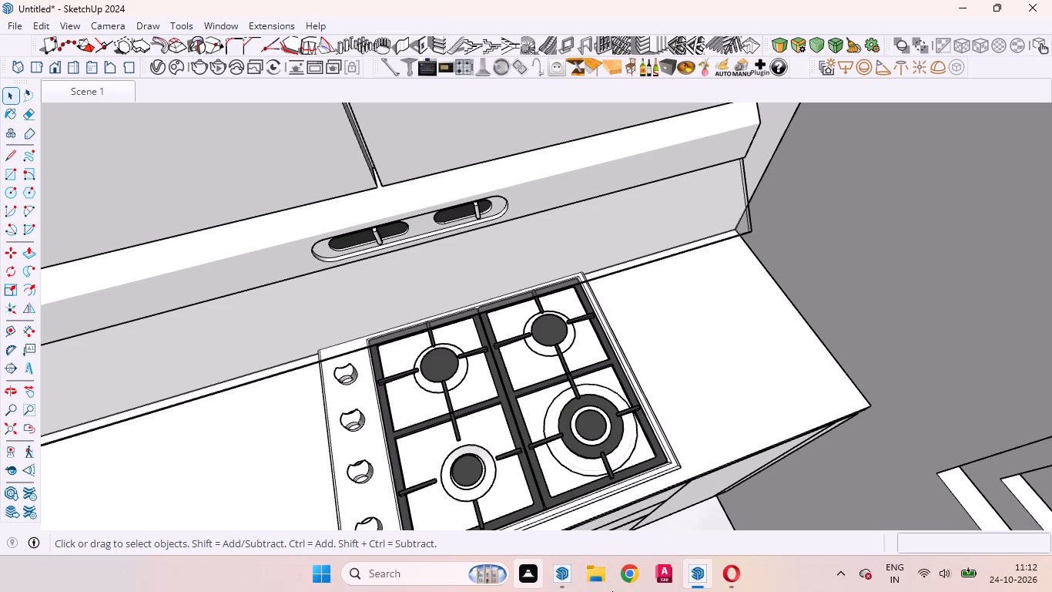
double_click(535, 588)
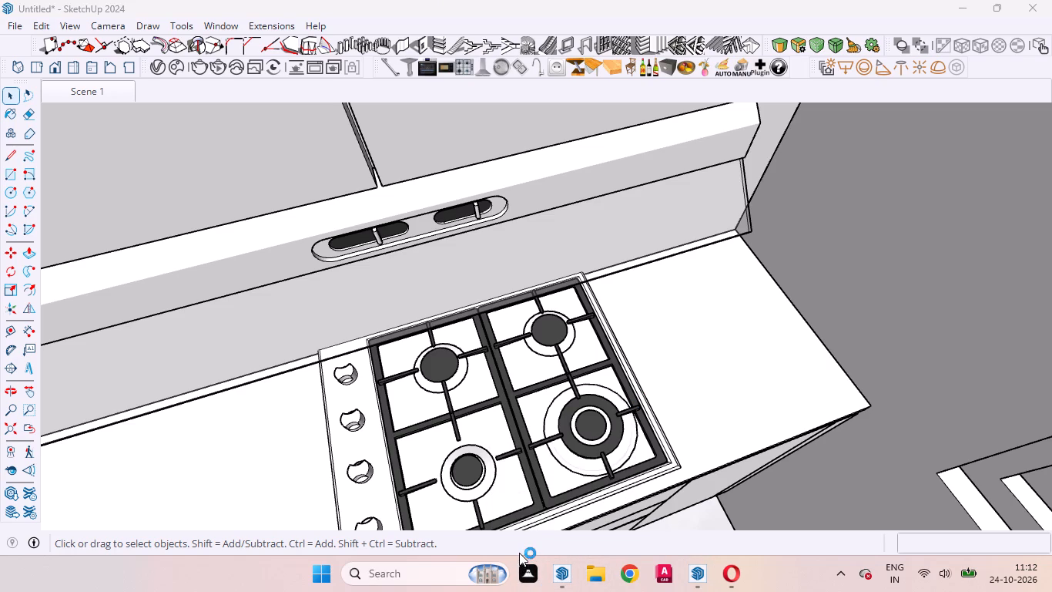
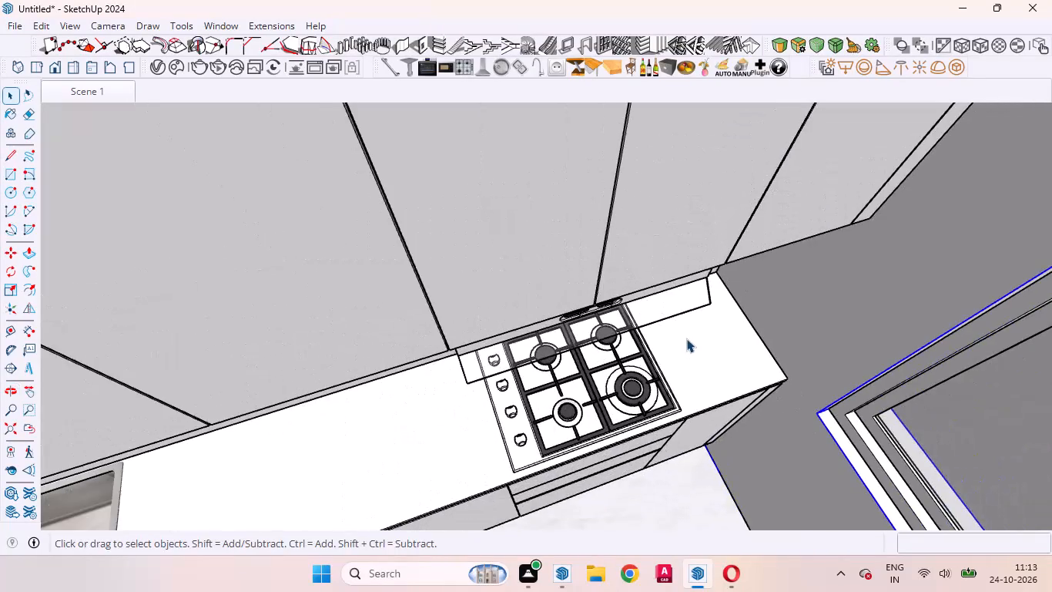
Examine the kitchen's cabinets, hob and sink and their place within the surrounding rooms.
middle_click_drag(686, 346, 618, 383)
scroll(618, 375, "up", 1)
scroll(658, 320, "down", 20)
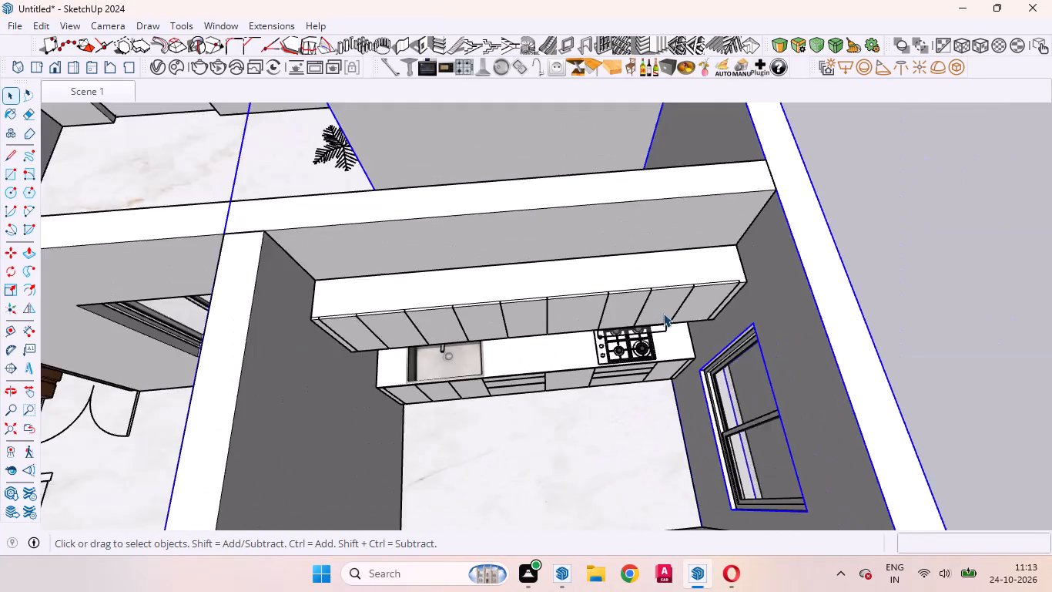
scroll(663, 313, "down", 4)
left_click(832, 287)
scroll(595, 305, "up", 5)
middle_click_drag(595, 371, 608, 258)
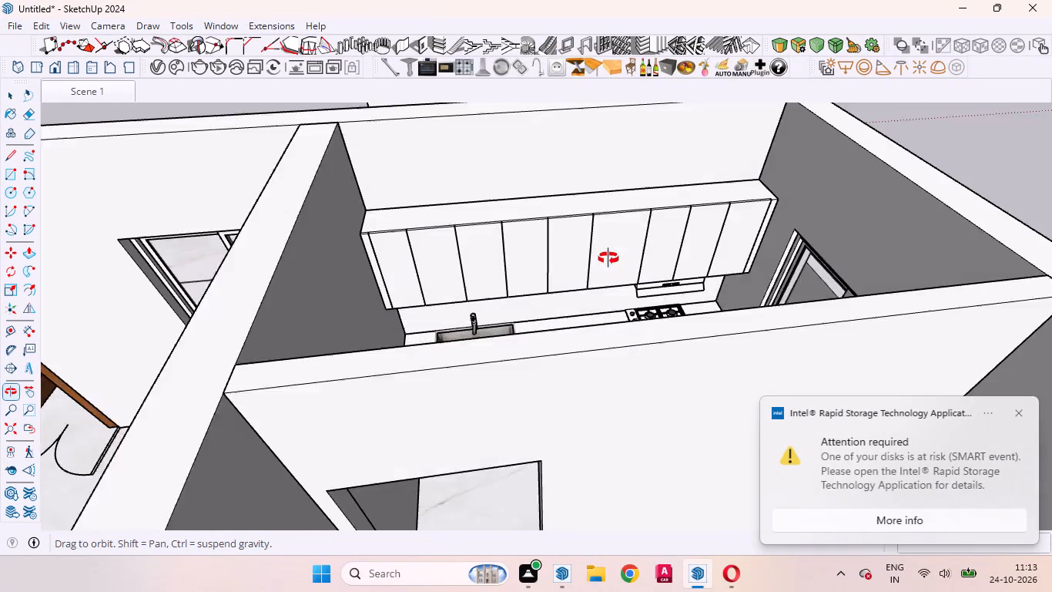
middle_click_drag(608, 258, 628, 267)
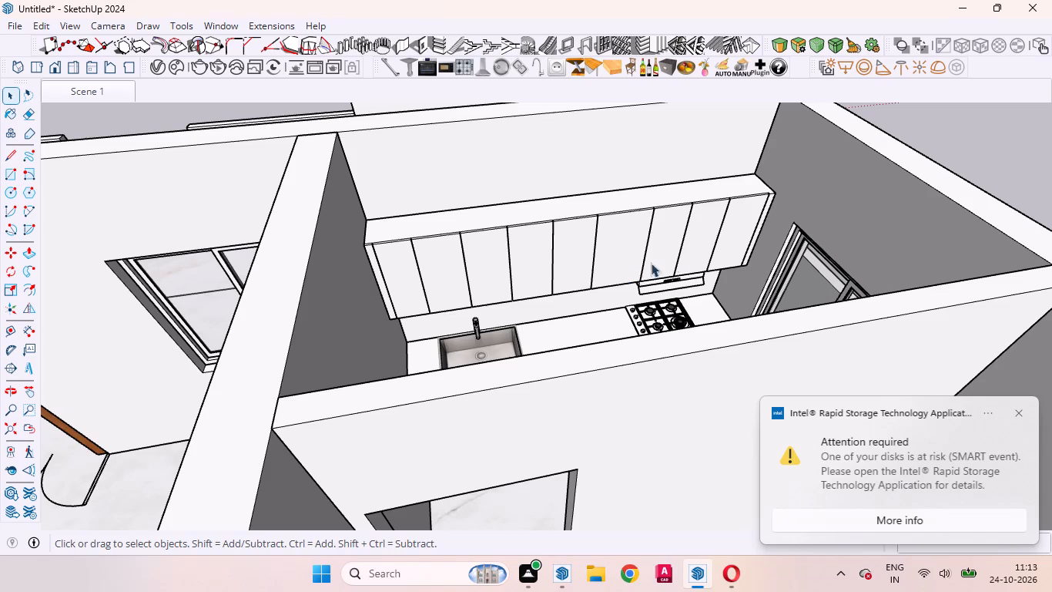
scroll(678, 257, "down", 1)
middle_click_drag(663, 310, 627, 388)
scroll(623, 322, "down", 4)
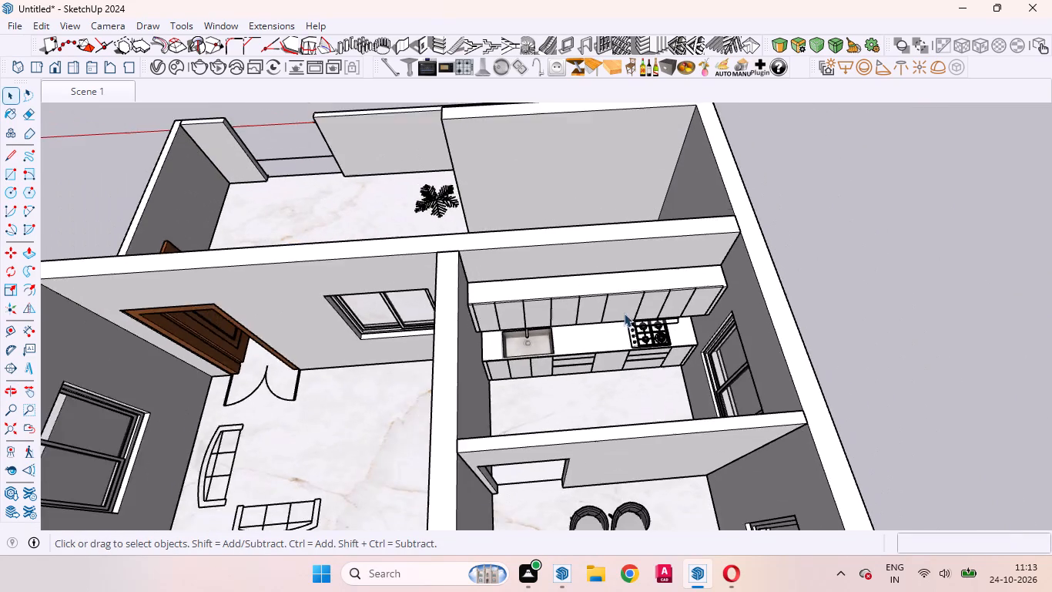
scroll(624, 313, "down", 4)
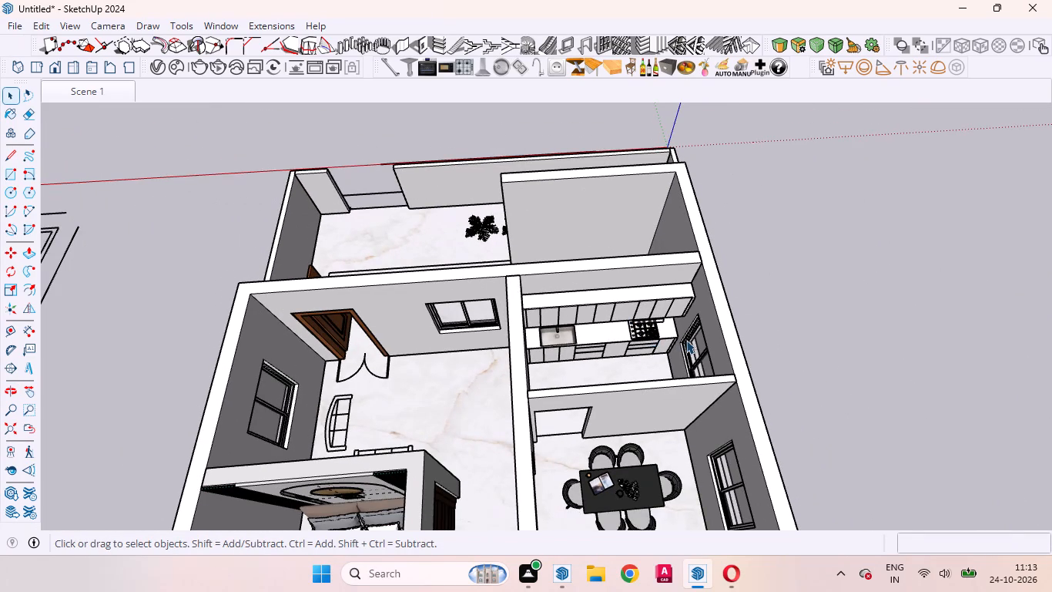
scroll(686, 340, "up", 3)
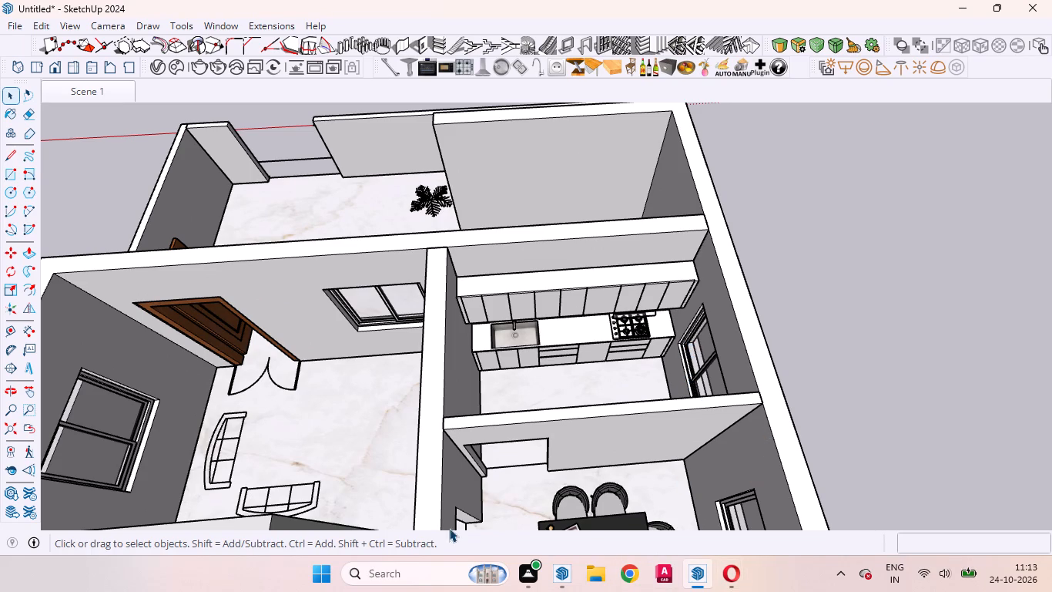
Show the Default Tray with the Materials section and place it beside the kitchen.
left_click(204, 26)
left_click(361, 47)
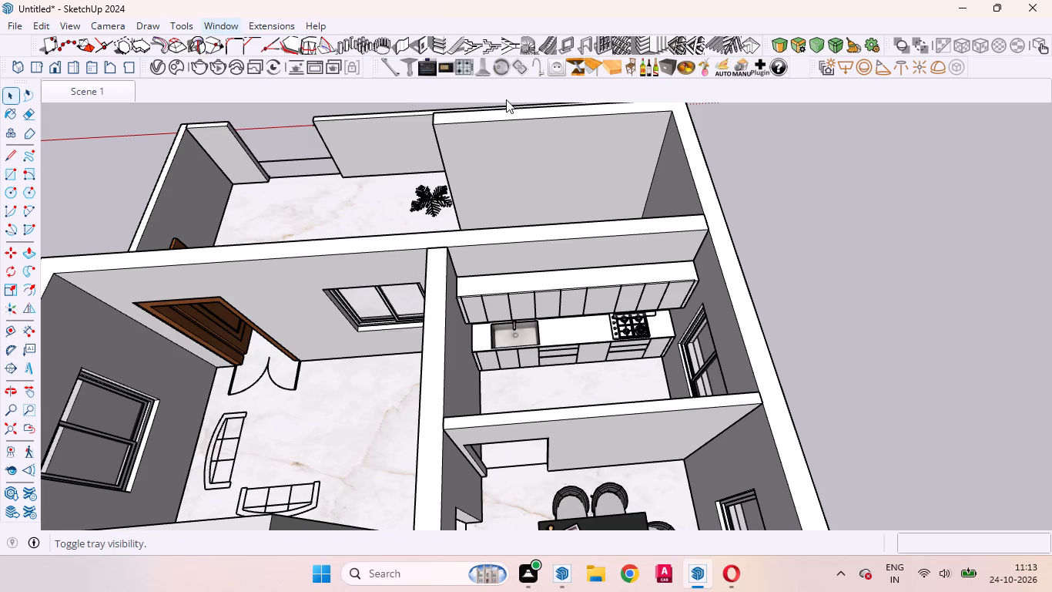
left_click_drag(902, 402, 826, 305)
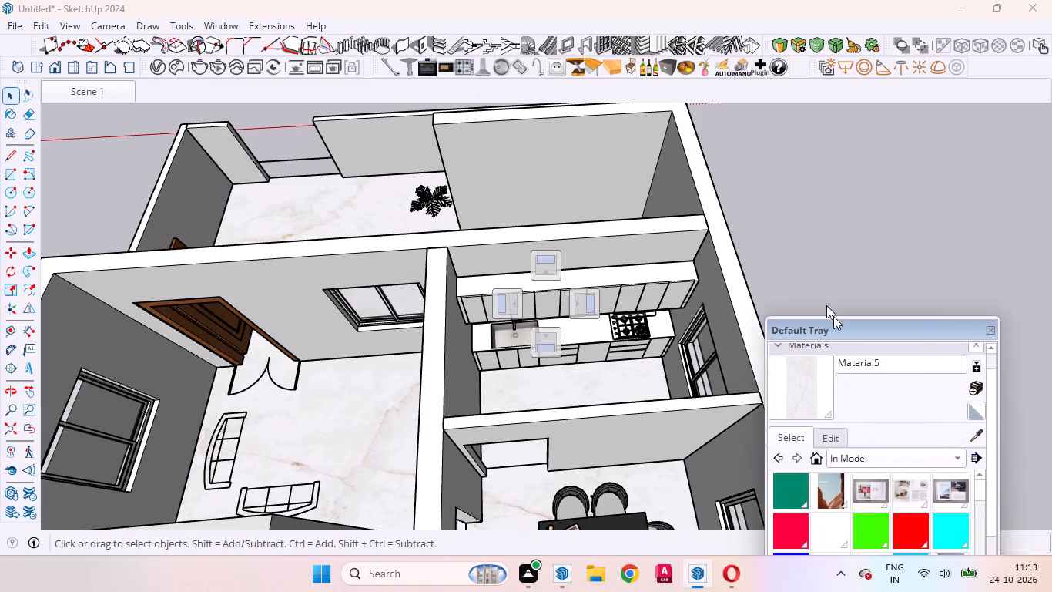
left_click_drag(826, 305, 760, 174)
left_click_drag(759, 174, 760, 171)
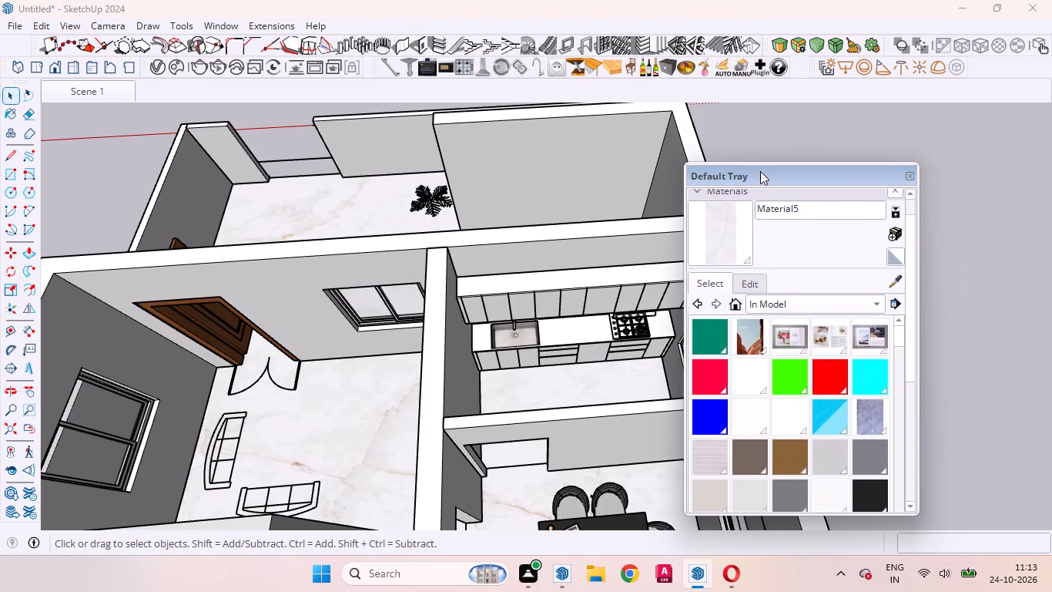
left_click_drag(760, 171, 762, 144)
Create a new material using the SAGA GREEN image from Downloads as its texture.
left_click(899, 200)
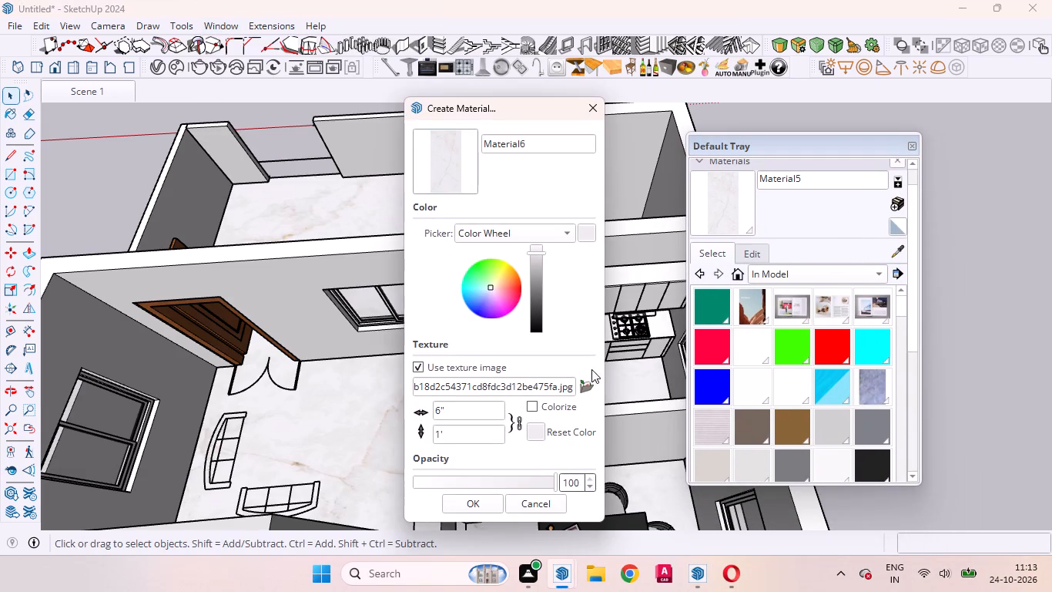
left_click(584, 385)
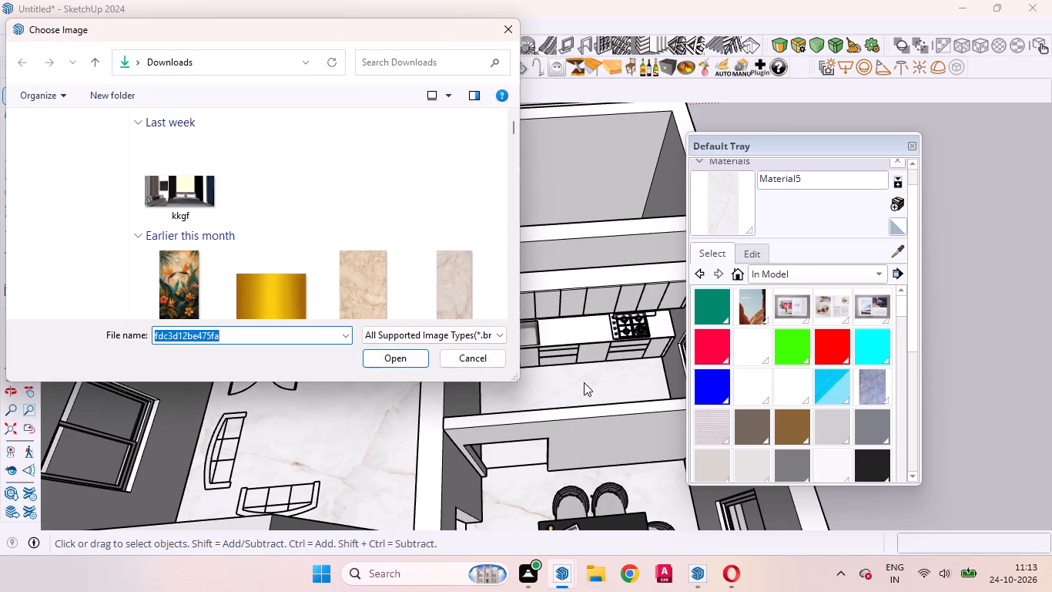
scroll(285, 250, "down", 10)
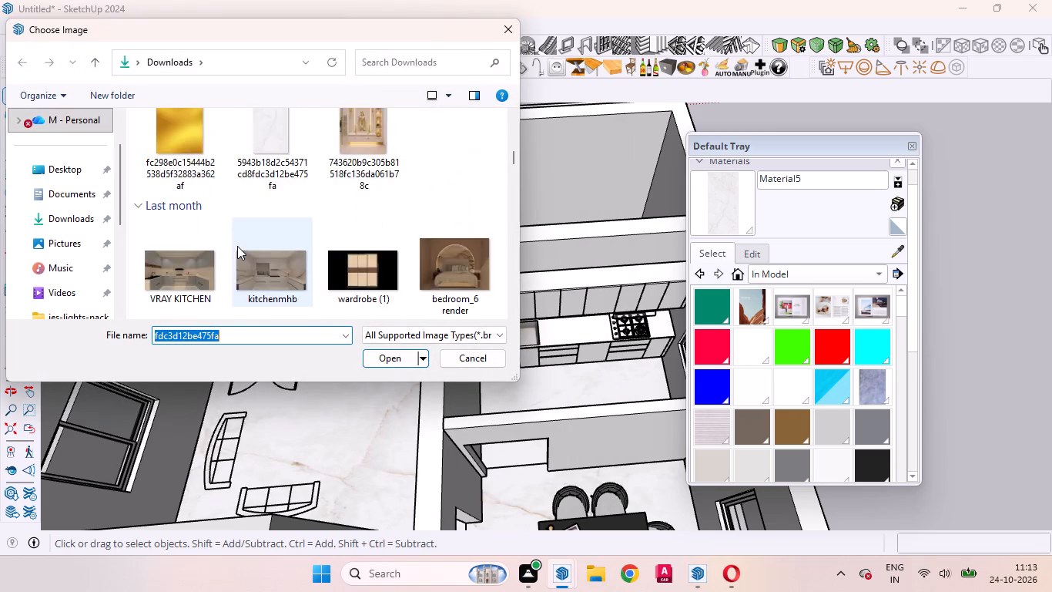
scroll(237, 246, "down", 8)
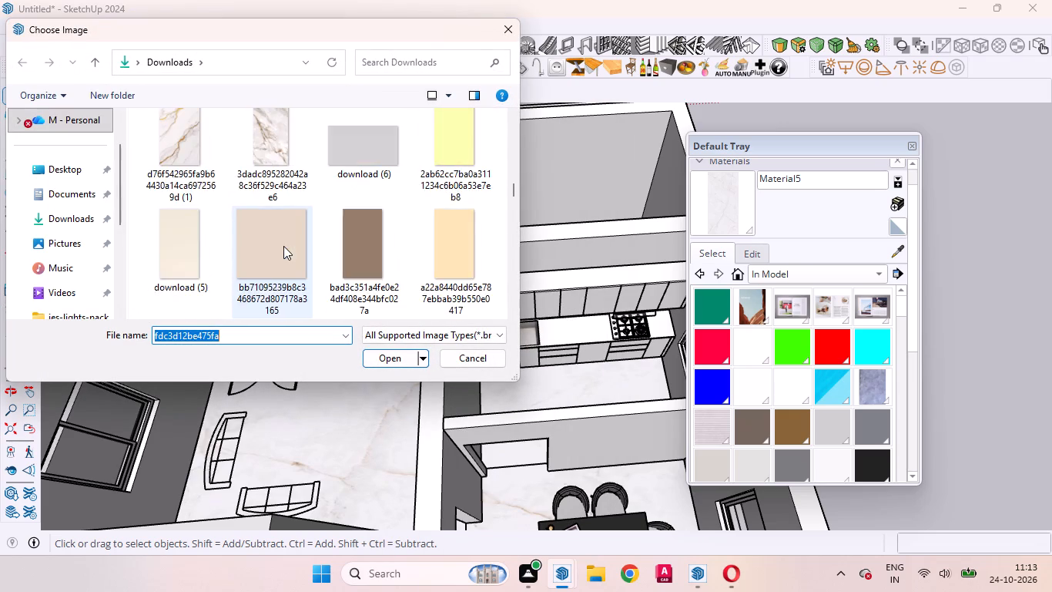
scroll(283, 246, "down", 7)
scroll(328, 236, "up", 3)
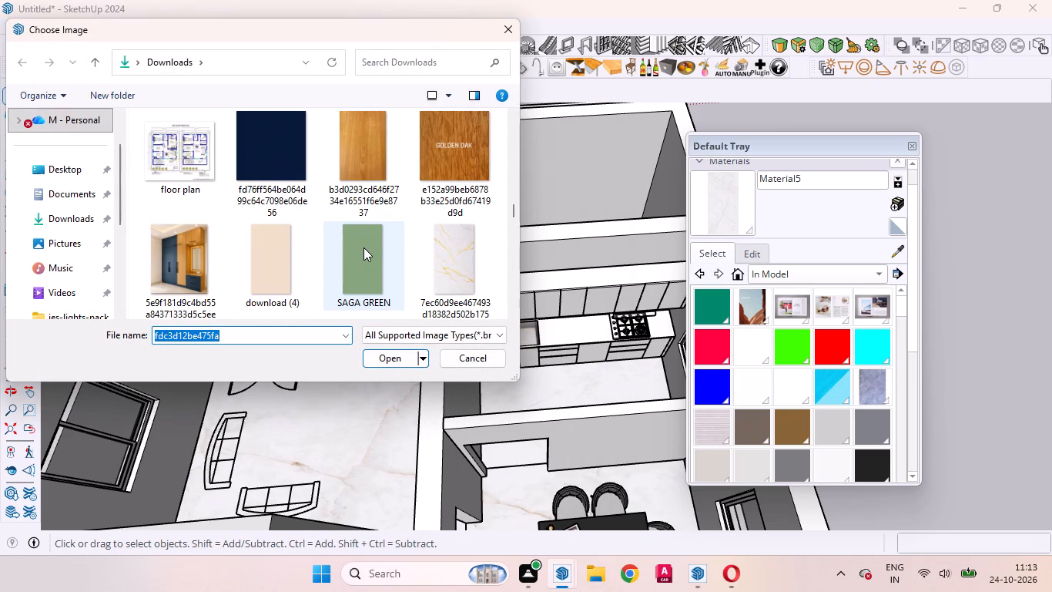
left_click(365, 251)
left_click(394, 353)
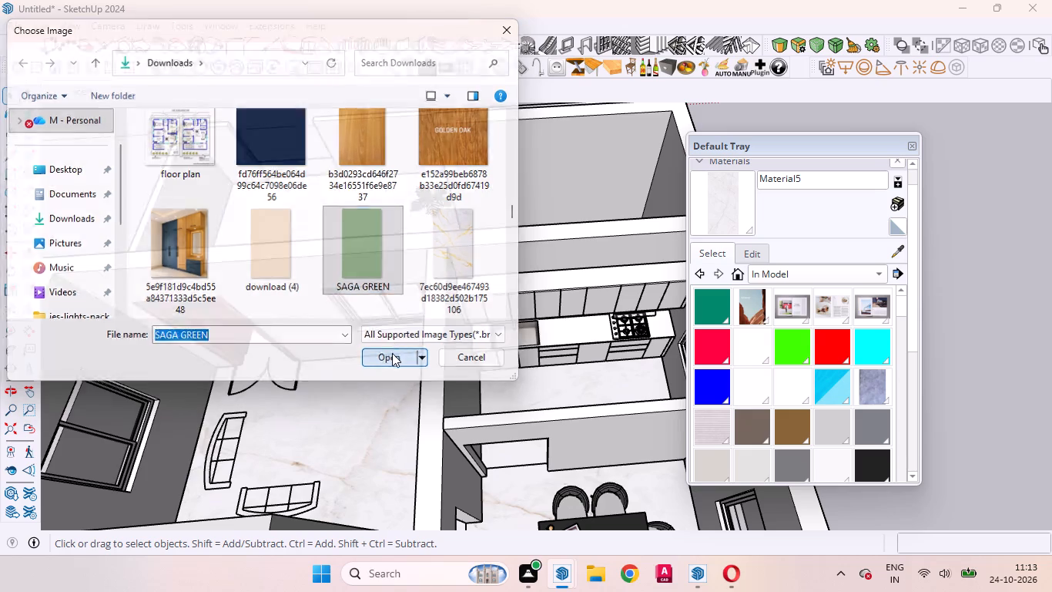
left_click(480, 505)
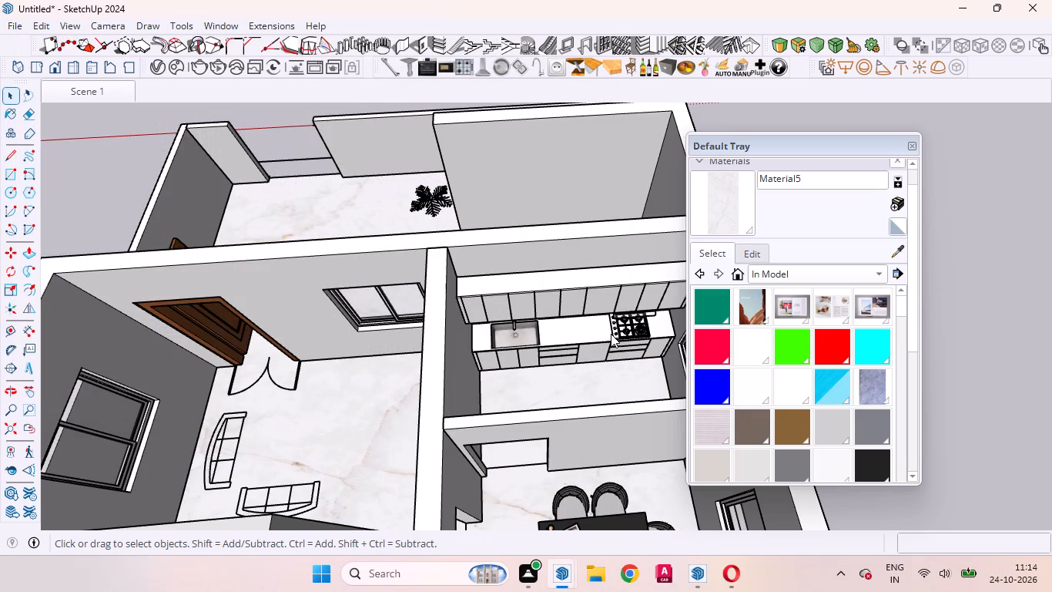
Paint the kitchen's base cabinets and countertop with the sage green material.
scroll(594, 334, "up", 5)
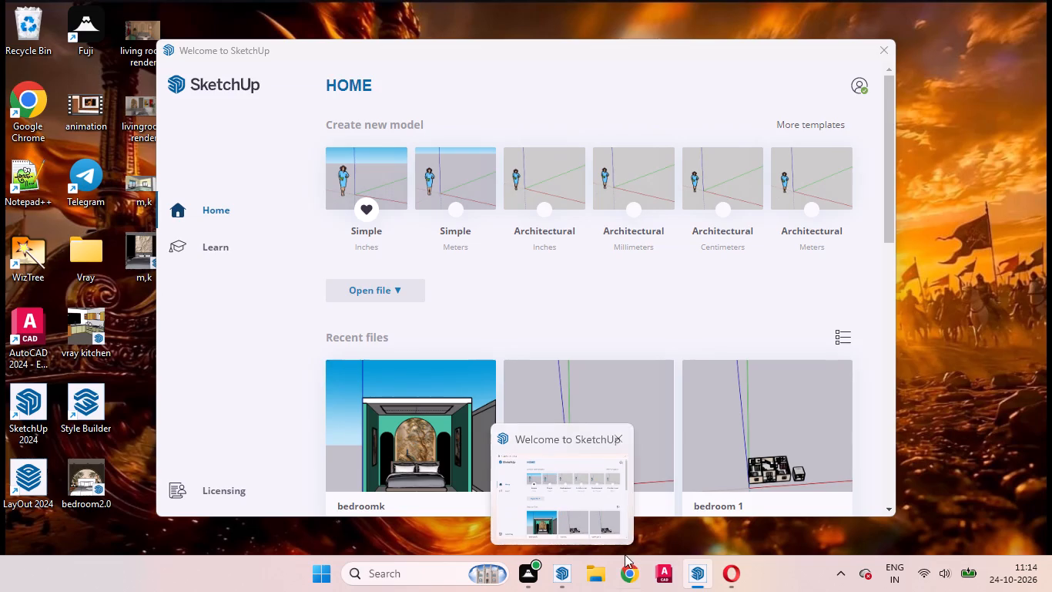
left_click(706, 510)
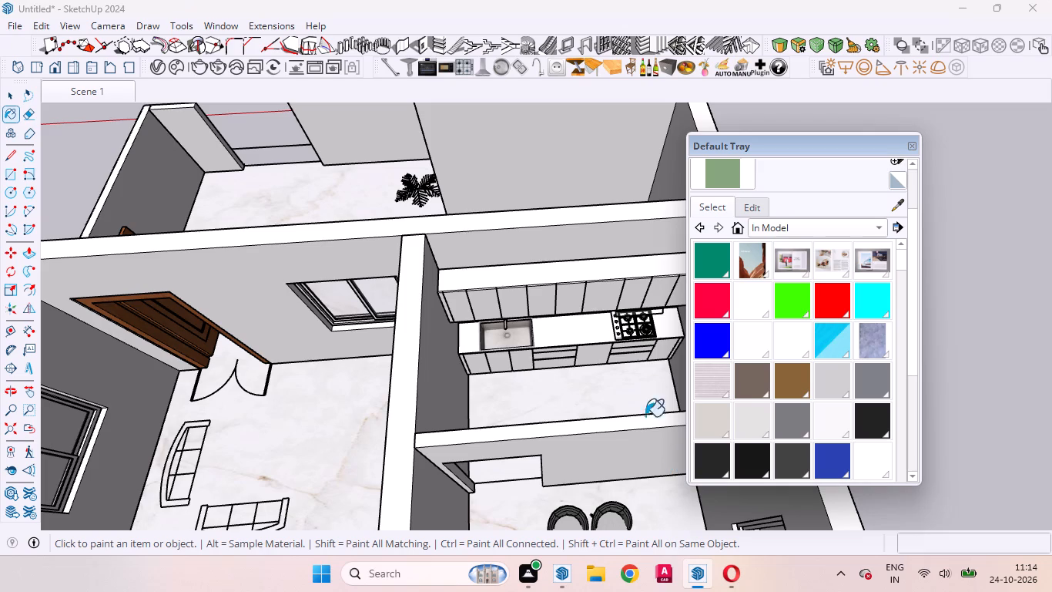
scroll(539, 325, "up", 10)
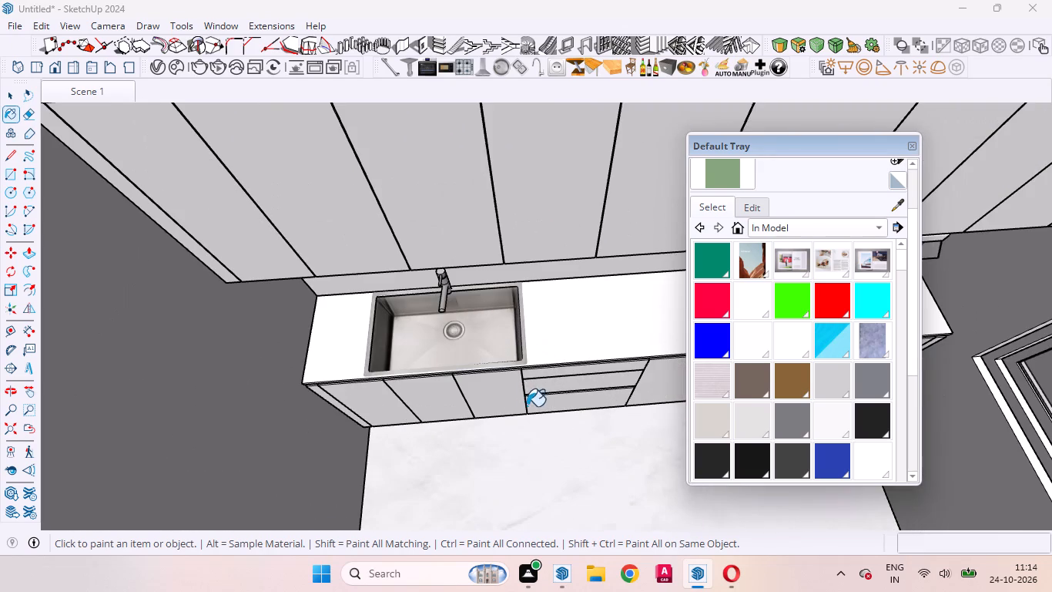
left_click(504, 399)
scroll(484, 389, "up", 5)
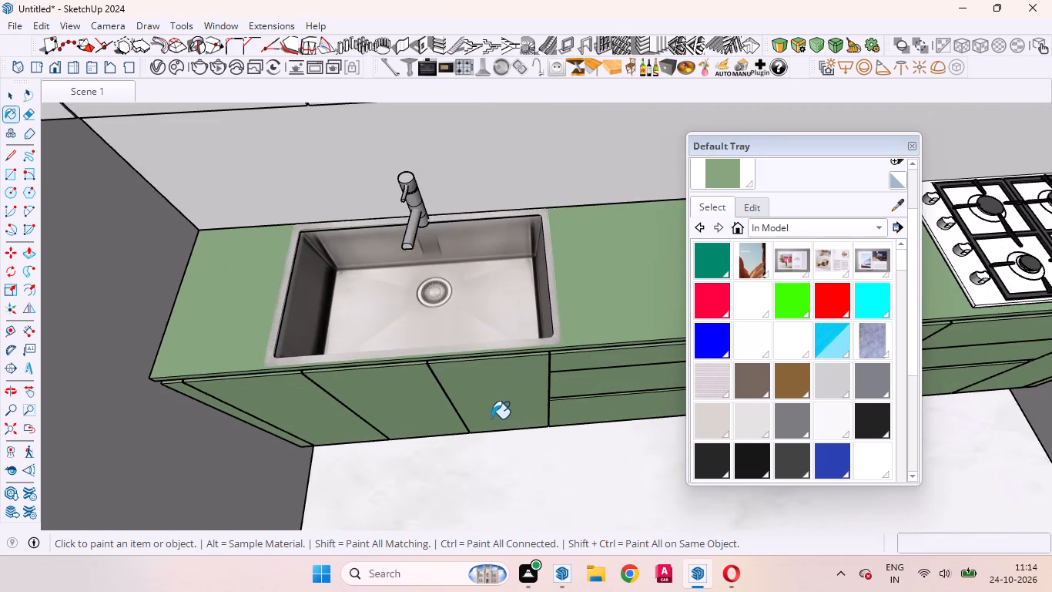
middle_click_drag(491, 419, 466, 377)
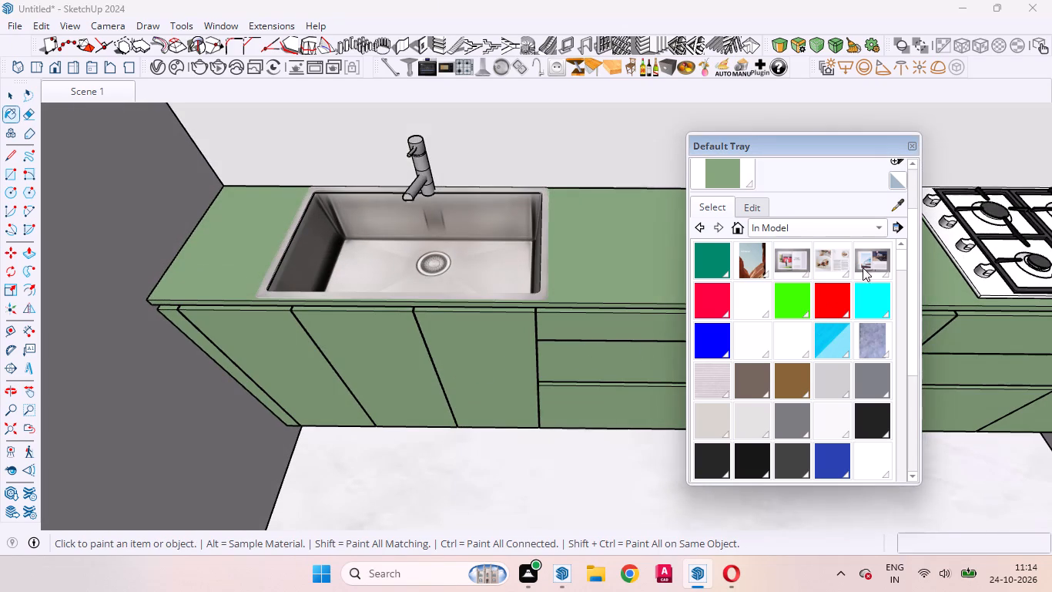
Create a new material textured with the cream image 611a3acfc5a6c10a7674ad13e847088e from Downloads.
scroll(905, 187, "up", 4)
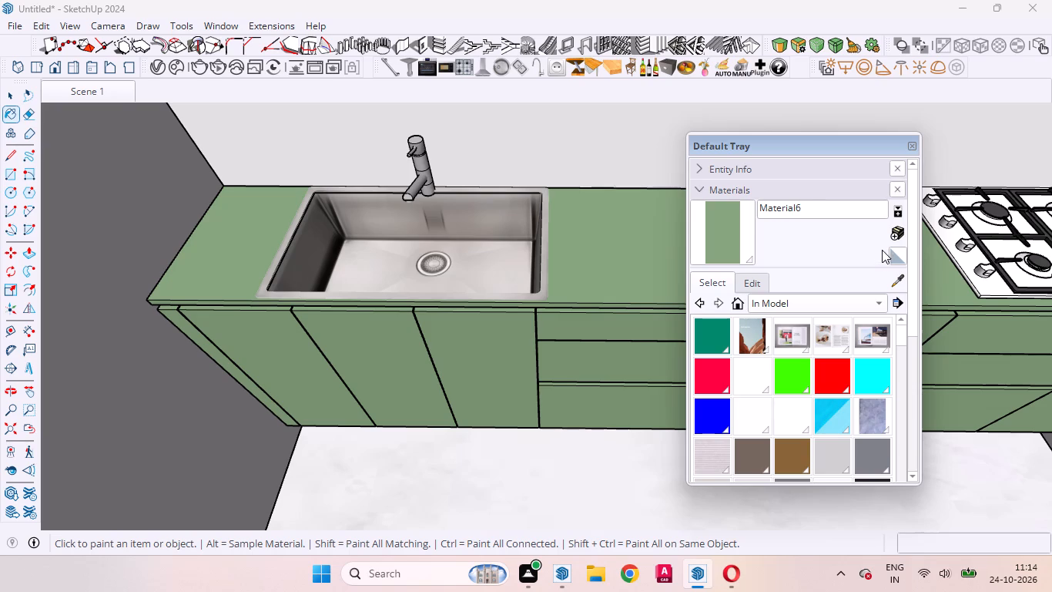
scroll(895, 244, "up", 3)
left_click(894, 236)
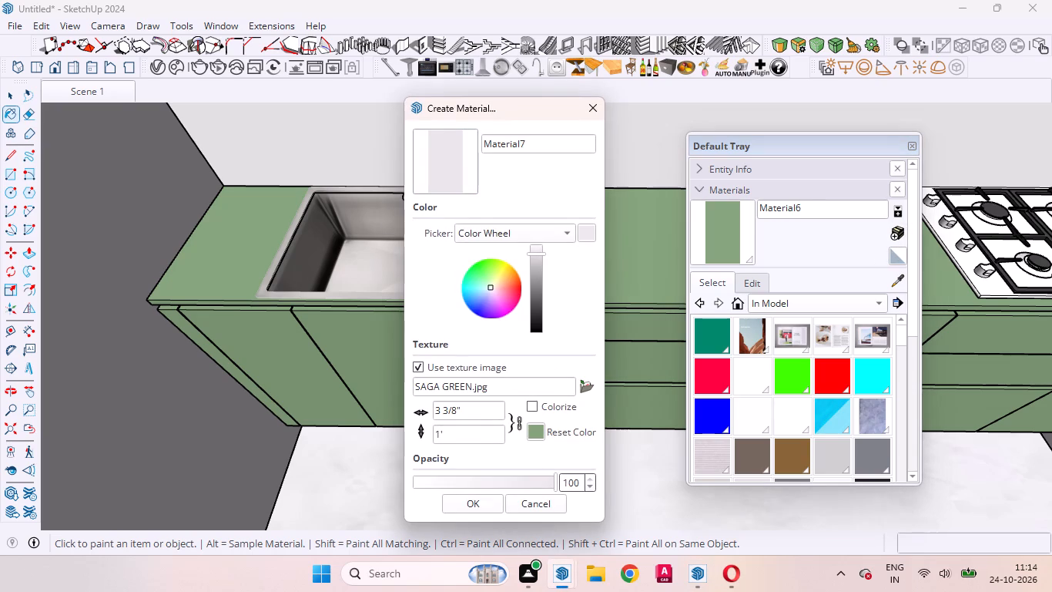
left_click(588, 382)
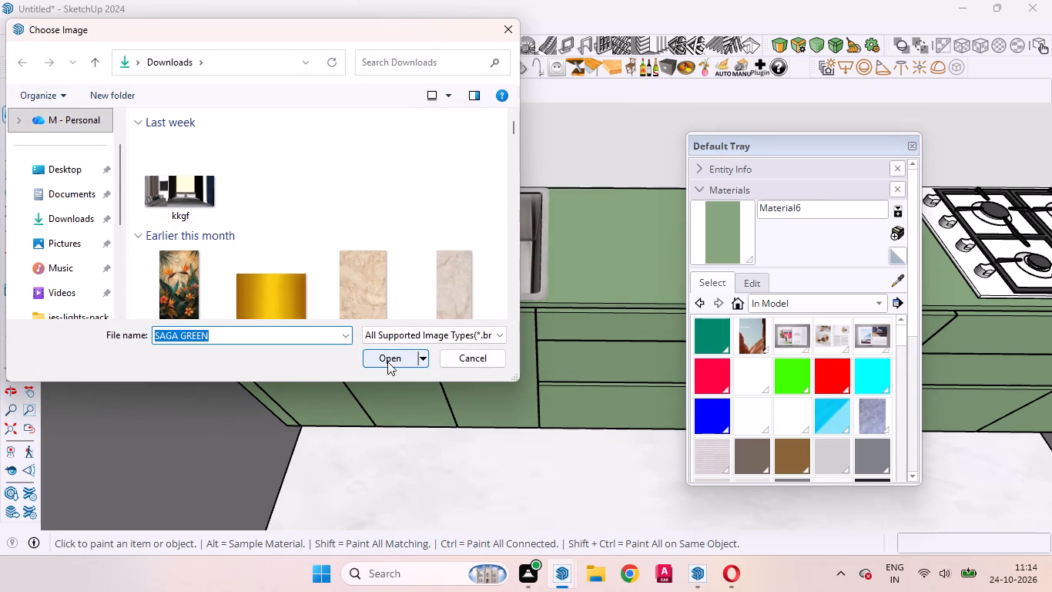
scroll(277, 270, "down", 6)
scroll(358, 261, "down", 7)
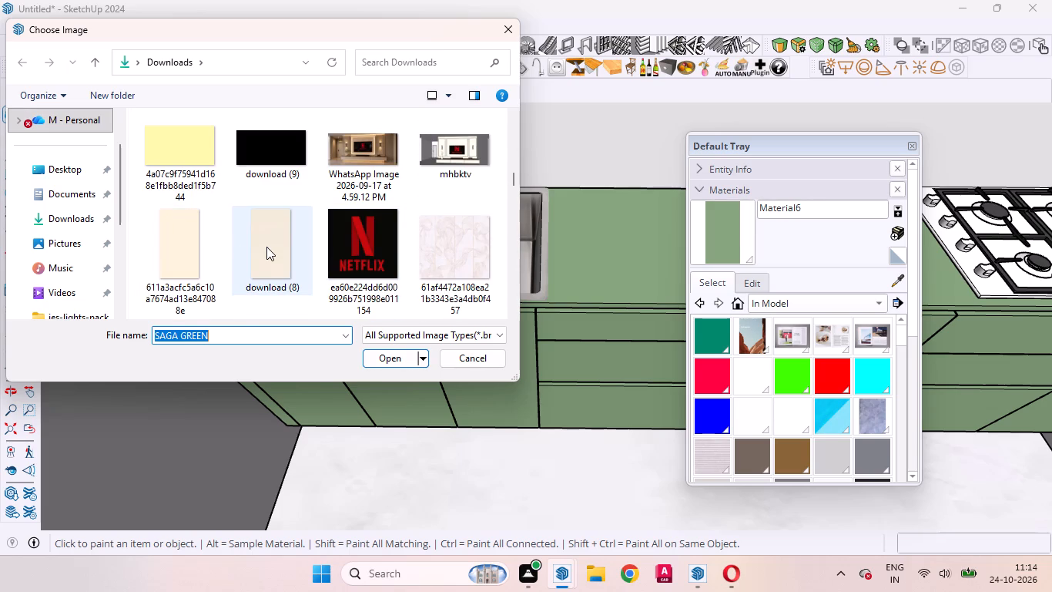
left_click(214, 247)
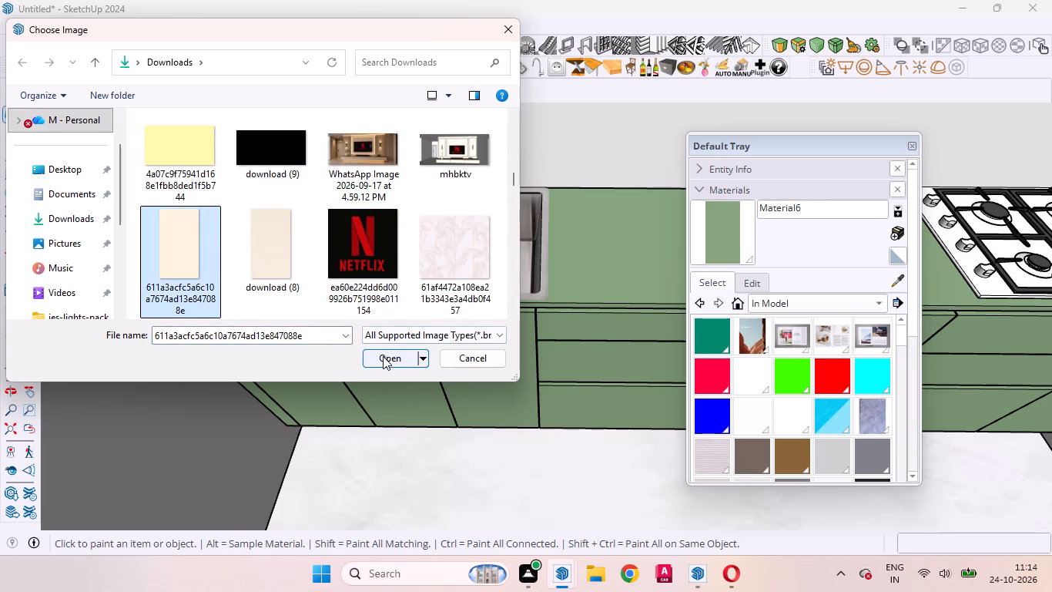
left_click(383, 356)
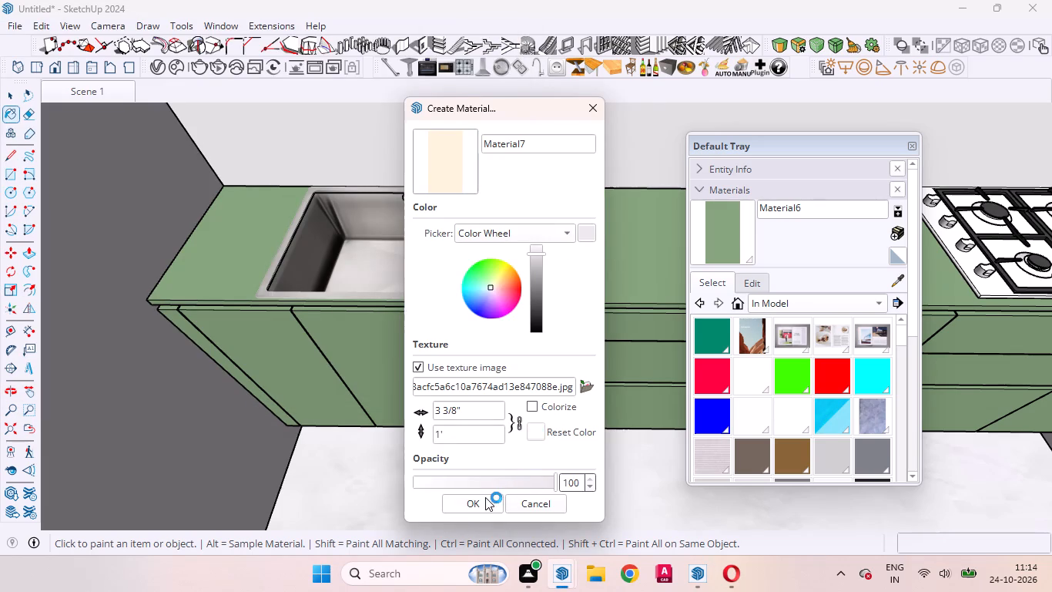
left_click(485, 497)
Paint the kitchen's upper wall cabinets with the cream material and leave the Paint Bucket tool.
scroll(606, 373, "down", 6)
left_click(543, 194)
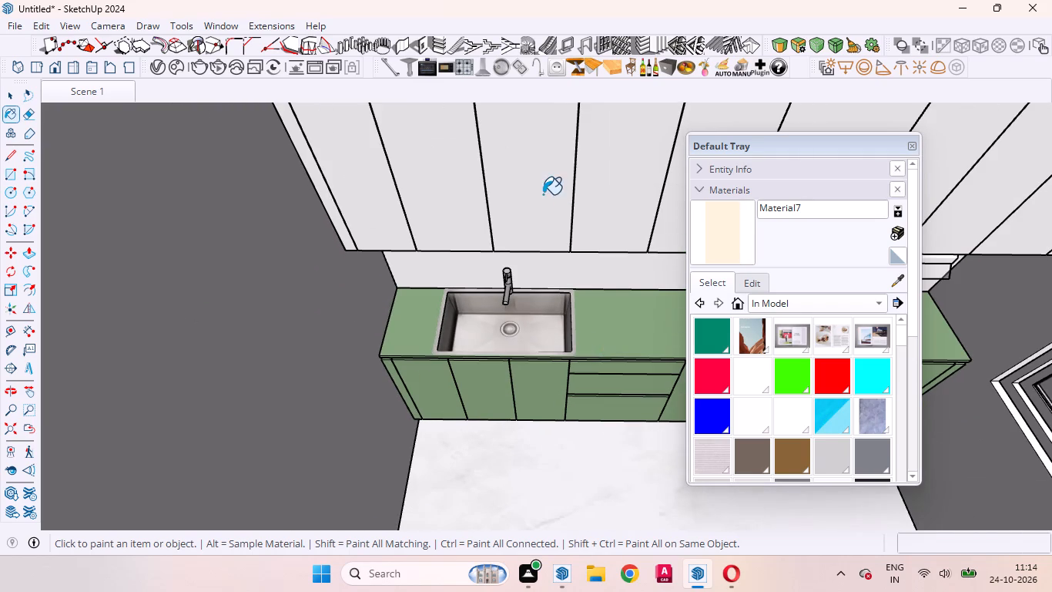
scroll(474, 203, "up", 4)
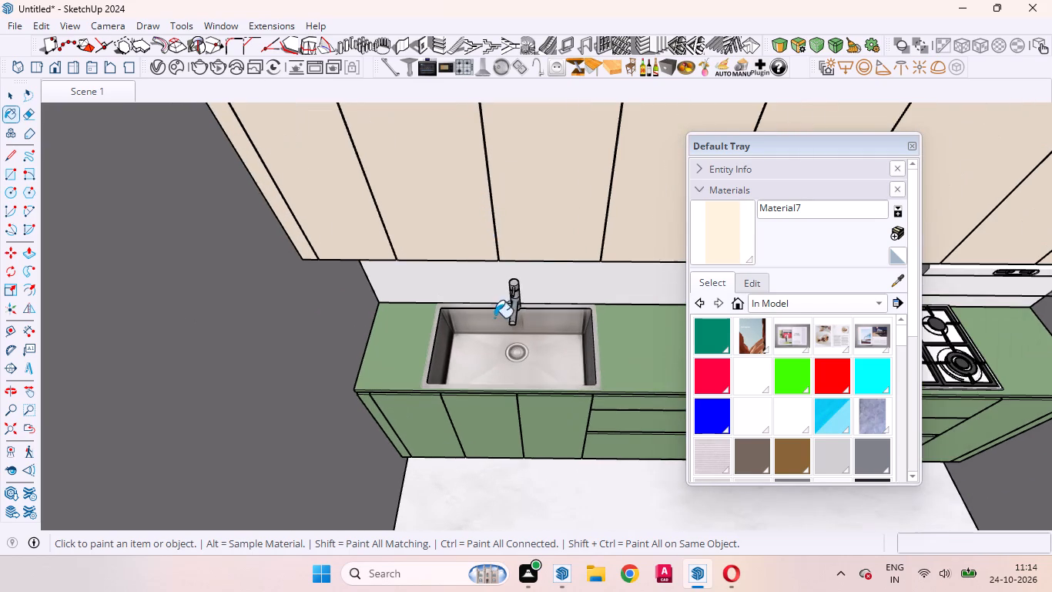
scroll(495, 324, "up", 1)
middle_click_drag(495, 324, 451, 429)
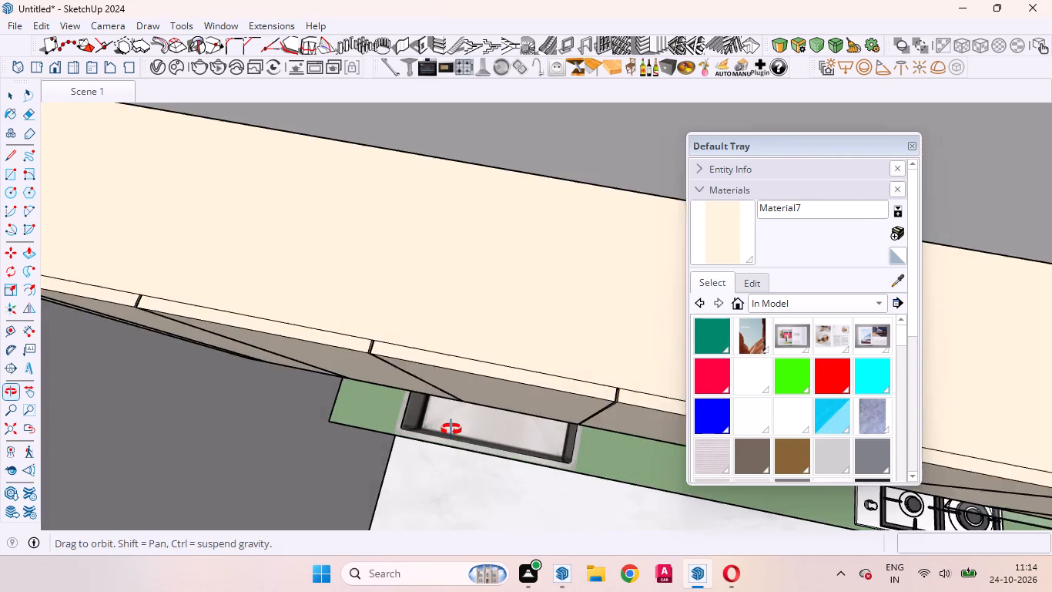
scroll(446, 348, "down", 20)
middle_click_drag(491, 368, 516, 305)
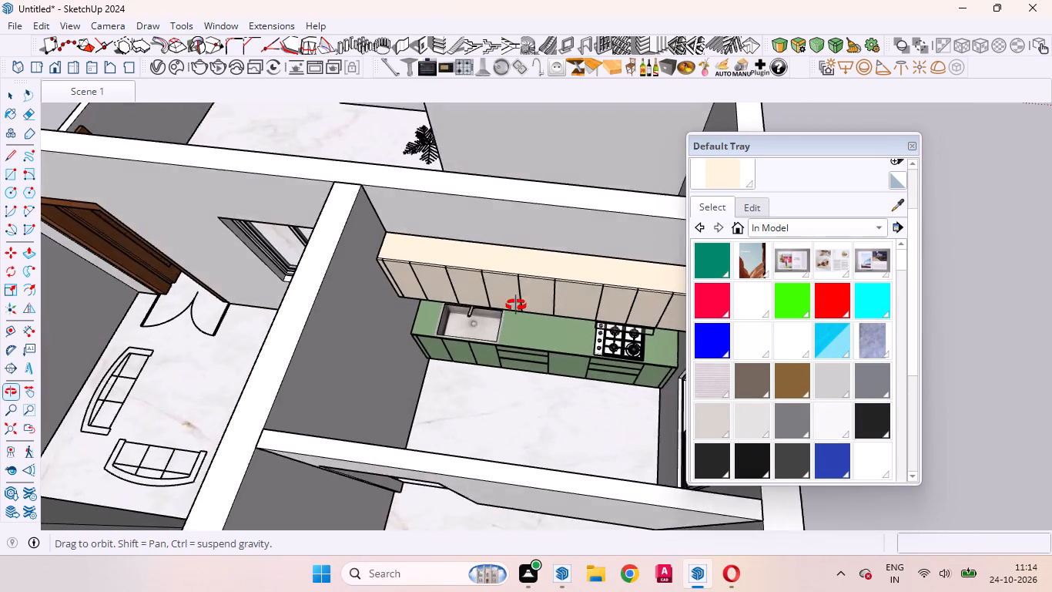
middle_click_drag(516, 305, 590, 257)
scroll(586, 257, "down", 1)
scroll(530, 264, "up", 4)
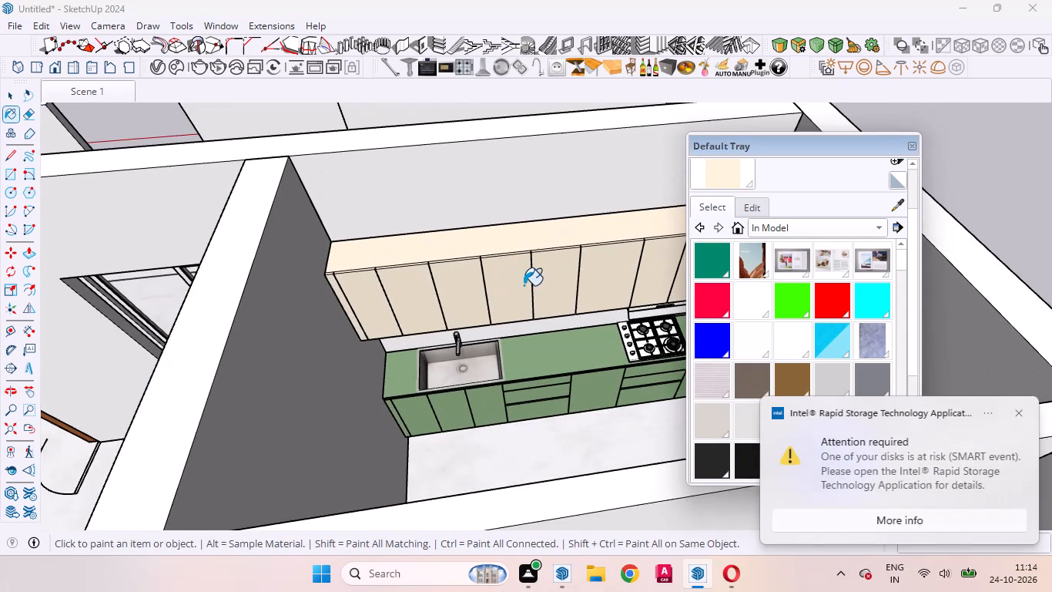
key("space")
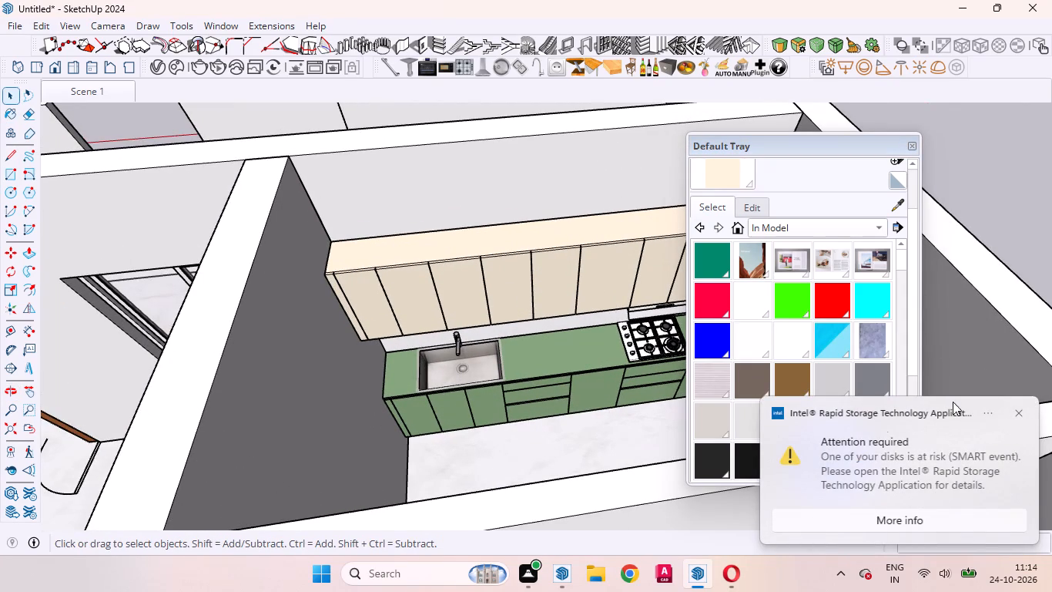
Create a new material using the pale yellow image download (10) from Downloads as its texture.
scroll(917, 228, "up", 4)
left_click(900, 230)
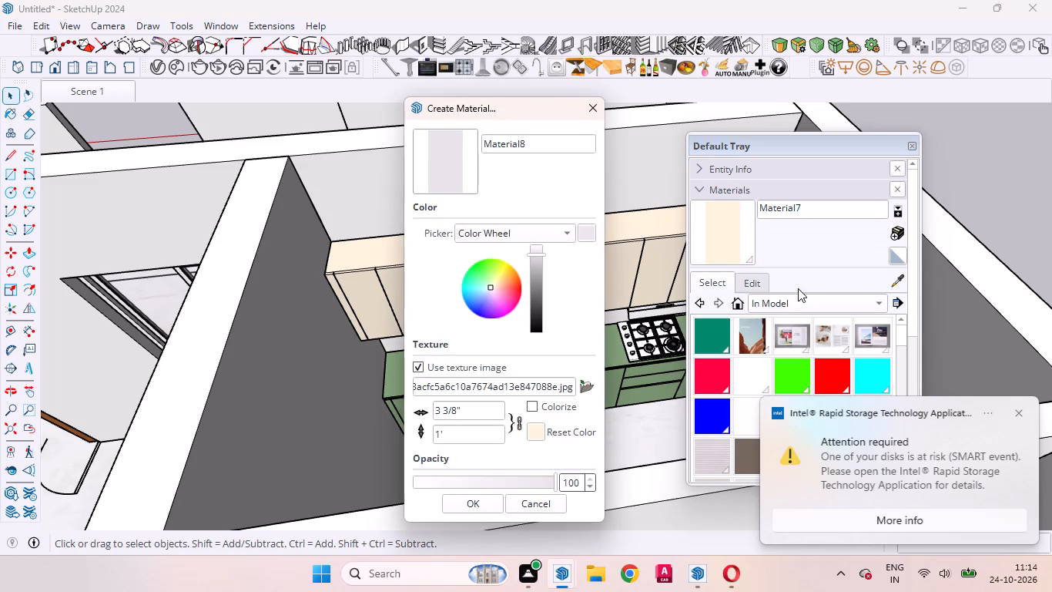
left_click(591, 392)
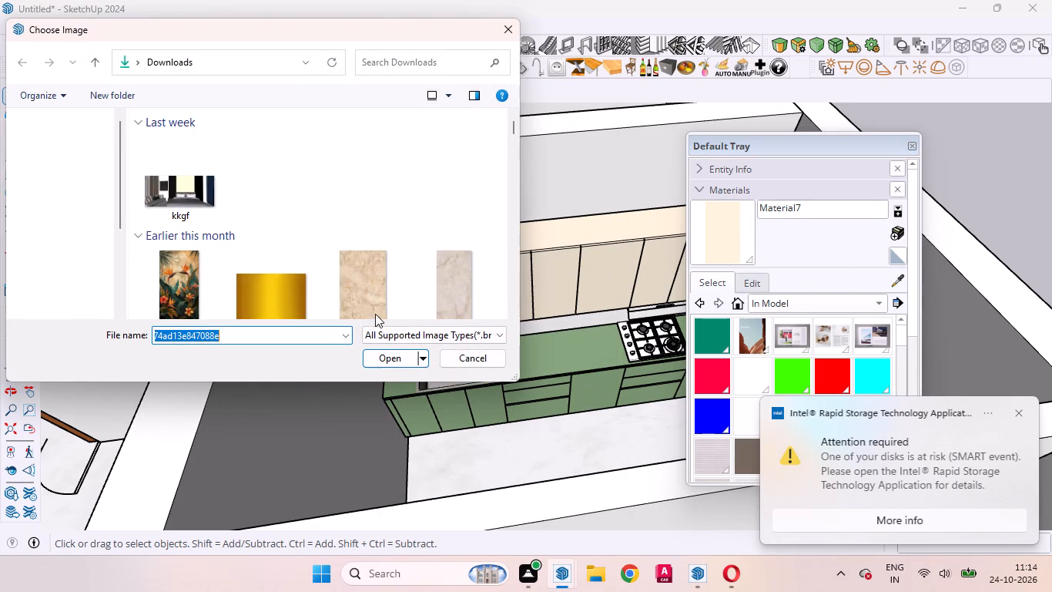
scroll(370, 265, "down", 7)
scroll(374, 266, "up", 3)
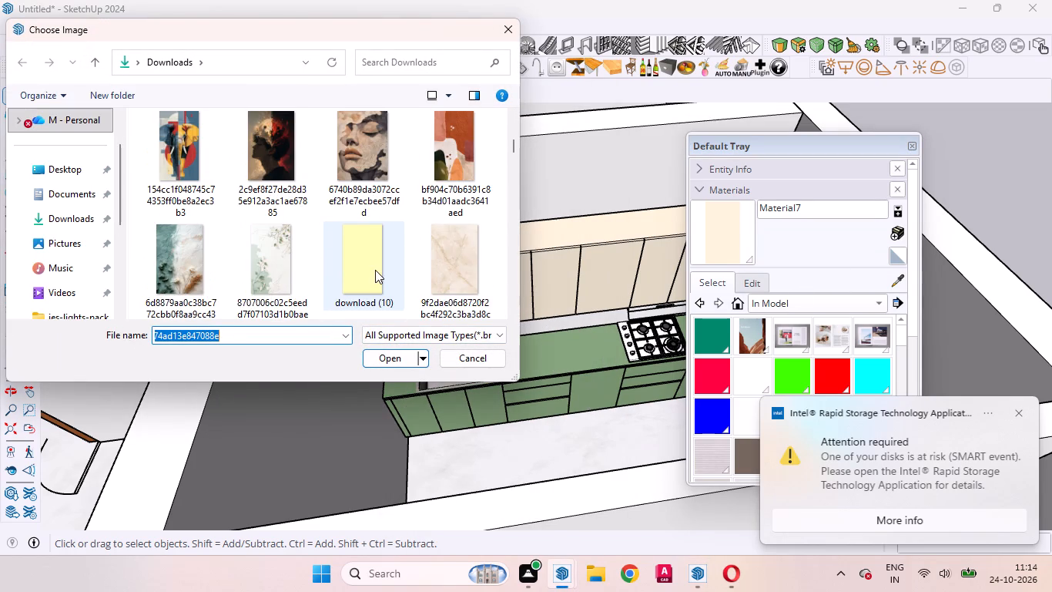
scroll(375, 270, "down", 1)
left_click(373, 261)
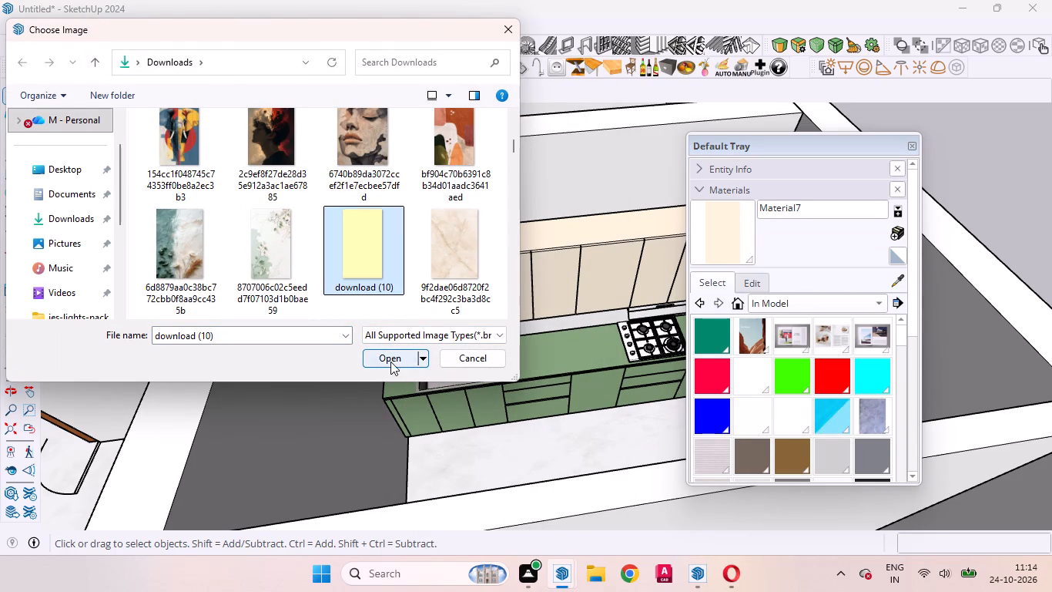
left_click(390, 362)
left_click(477, 499)
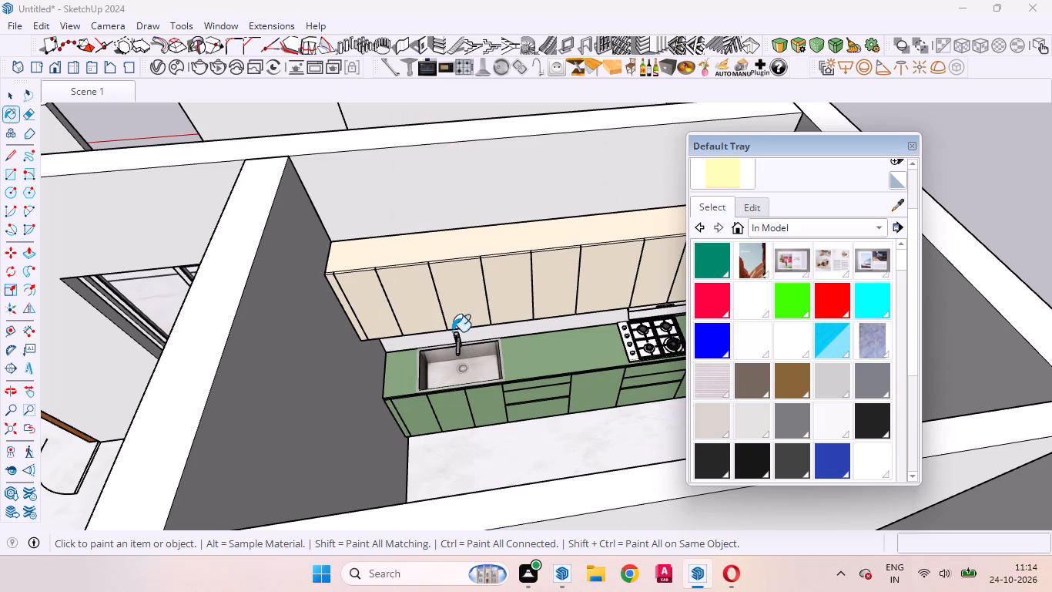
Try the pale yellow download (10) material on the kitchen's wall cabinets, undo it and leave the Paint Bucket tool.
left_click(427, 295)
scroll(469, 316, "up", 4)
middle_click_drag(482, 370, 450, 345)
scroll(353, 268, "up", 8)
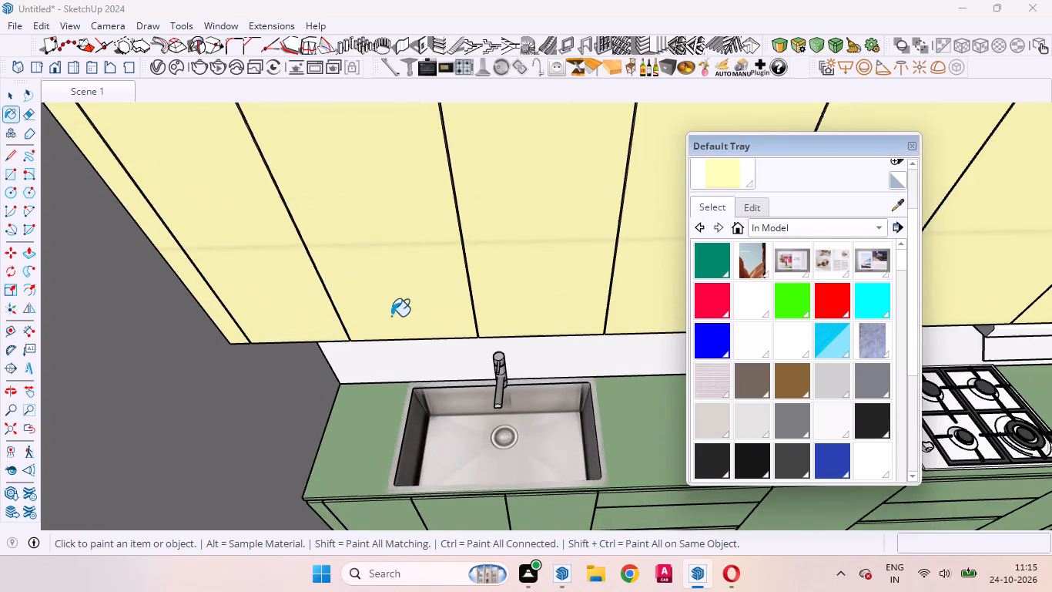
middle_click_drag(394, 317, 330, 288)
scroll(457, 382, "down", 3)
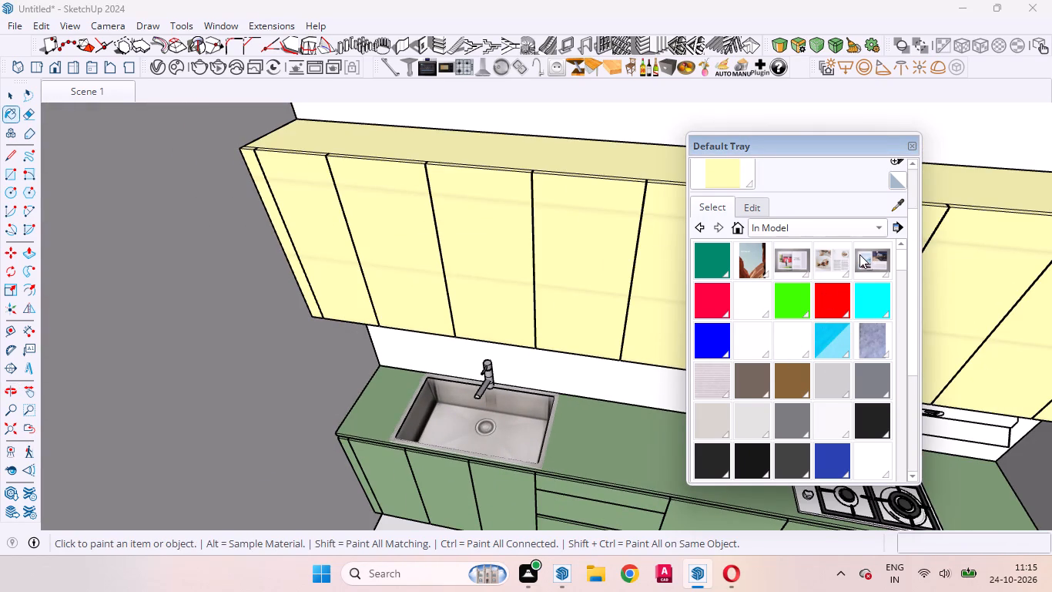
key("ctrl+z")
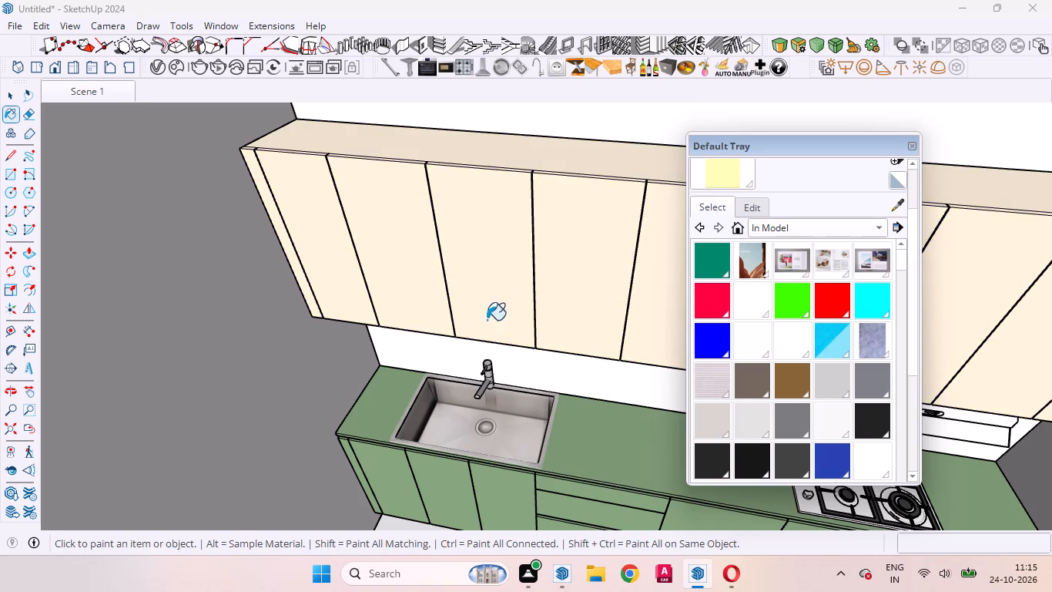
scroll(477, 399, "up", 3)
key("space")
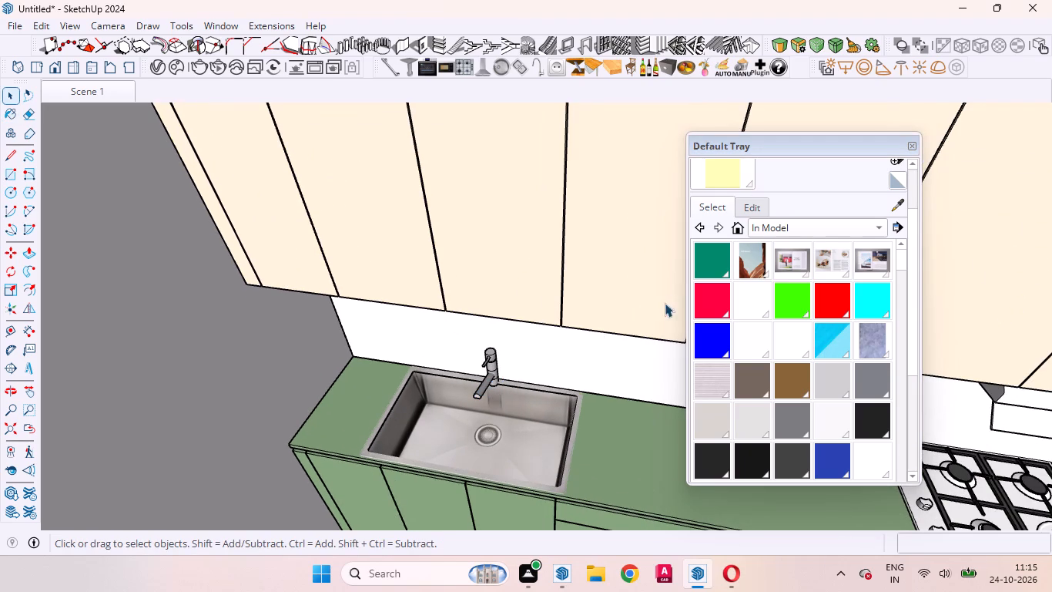
Open the Asian Paints Chromatics material library.
left_click(876, 226)
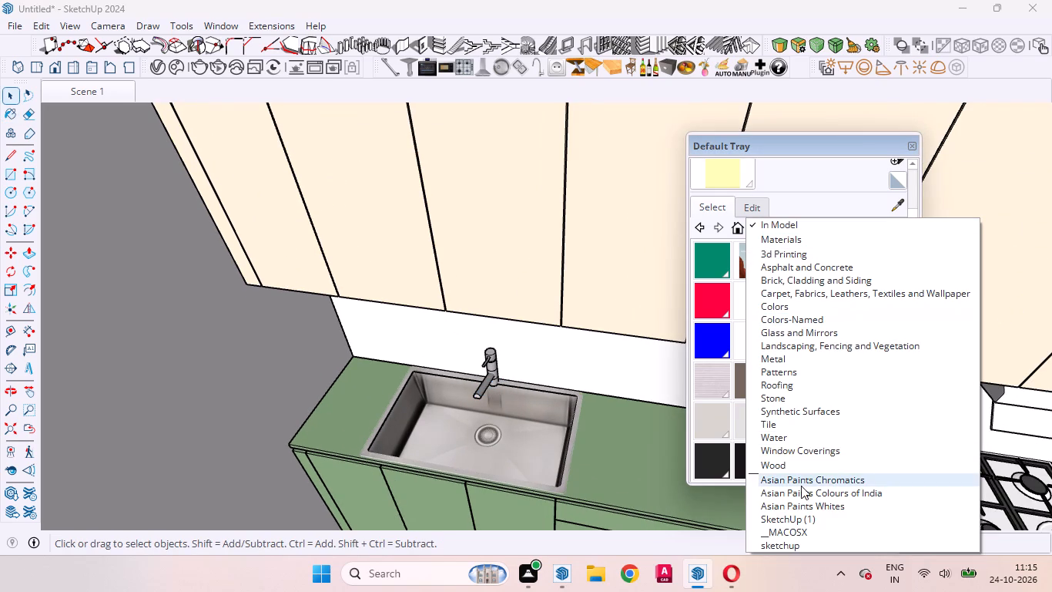
left_click(801, 486)
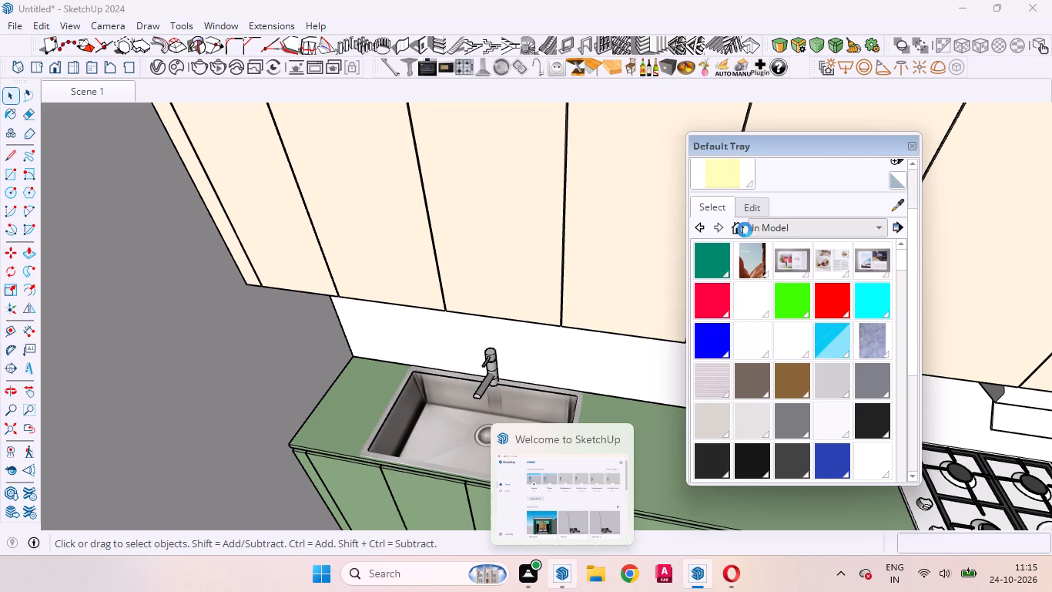
Clear the wall cabinet selection and bring the Default Tray back into view.
left_click(781, 148)
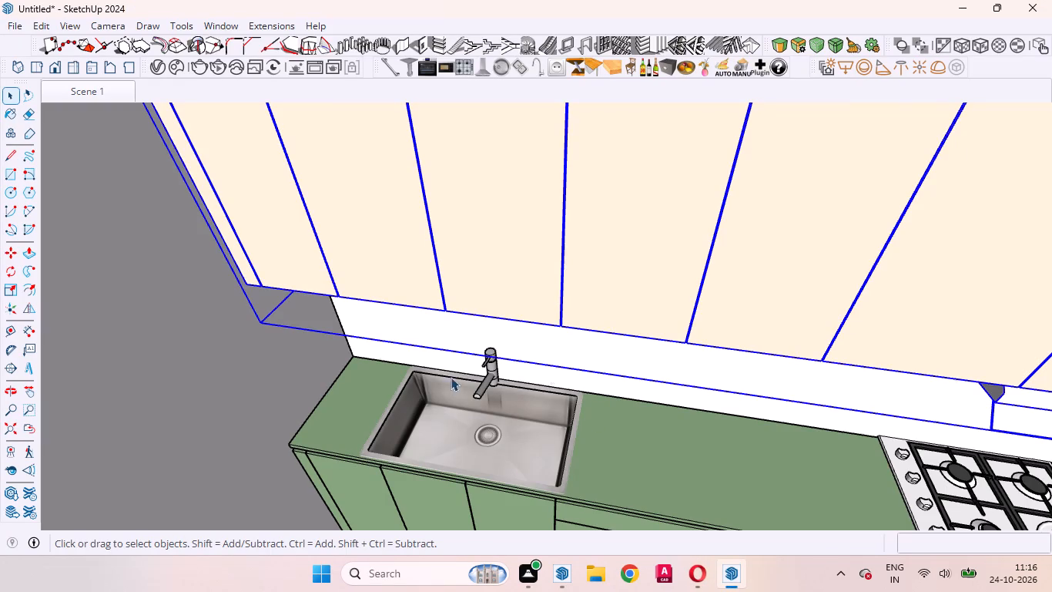
scroll(565, 399, "down", 16)
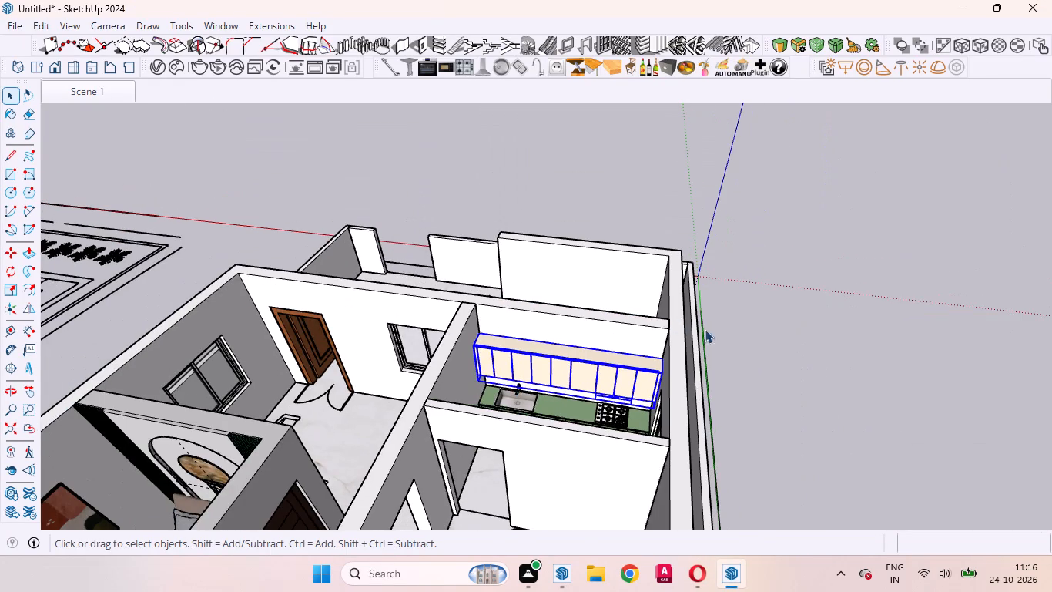
left_click(749, 342)
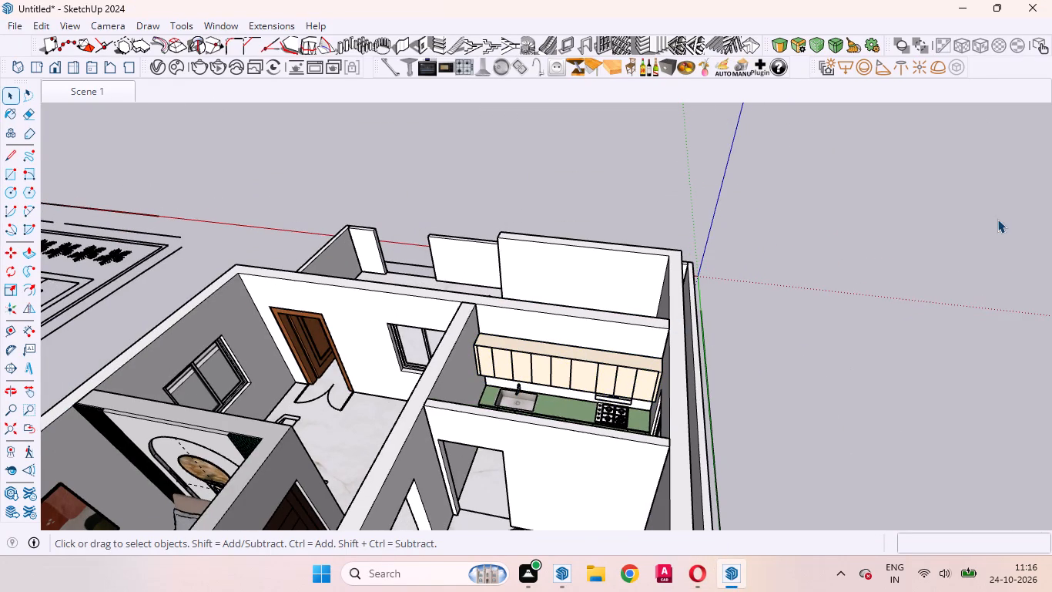
left_click(216, 25)
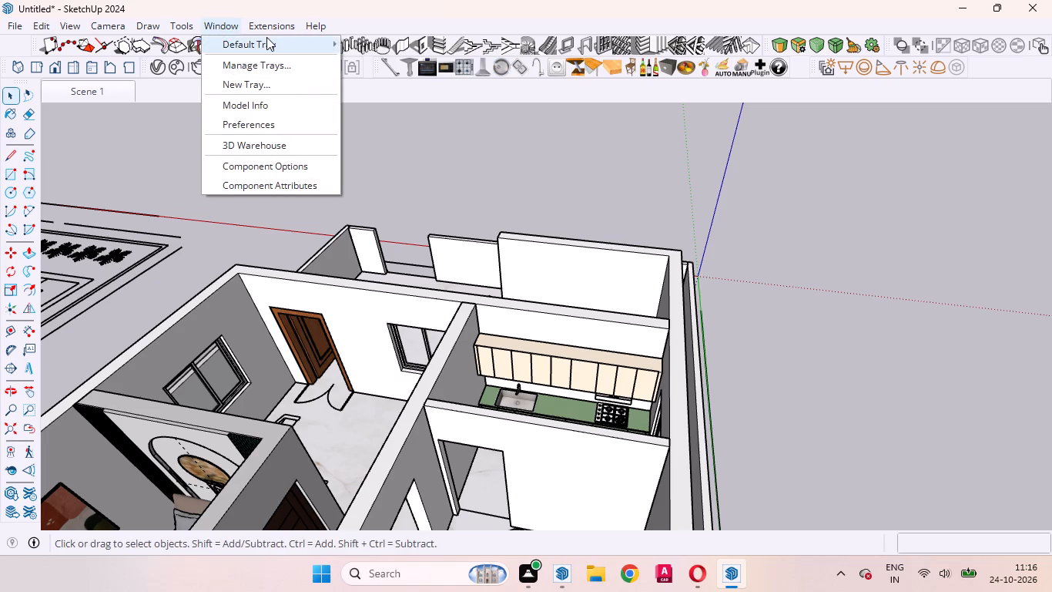
left_click(366, 42)
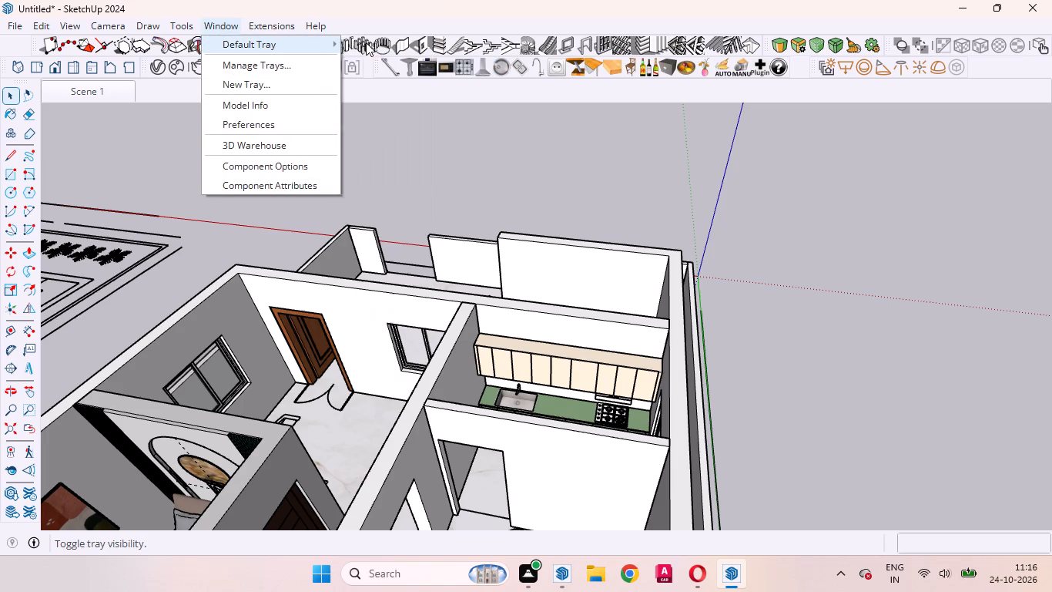
left_click(237, 22)
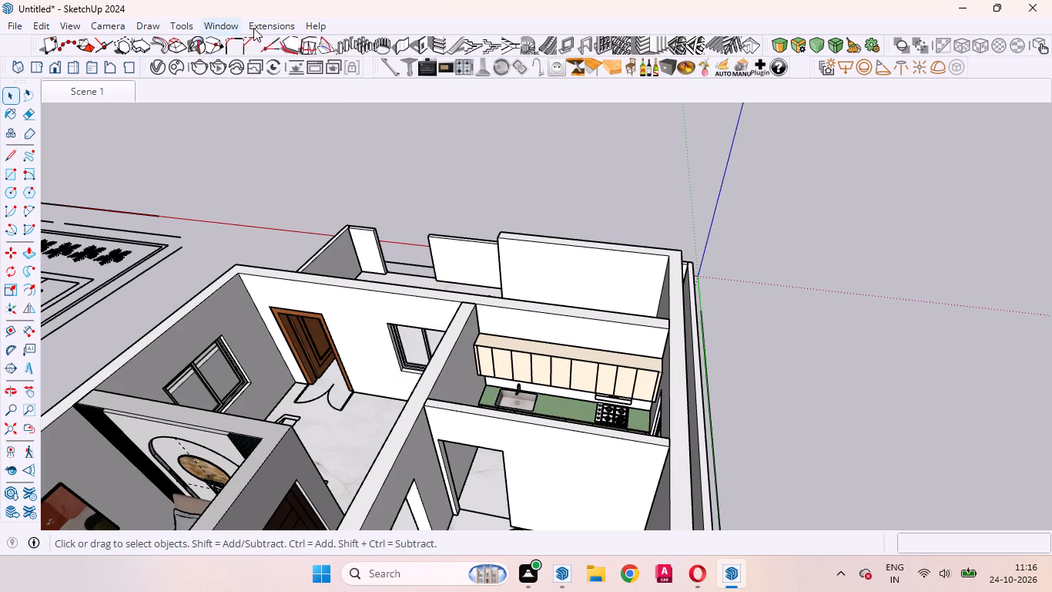
left_click(371, 52)
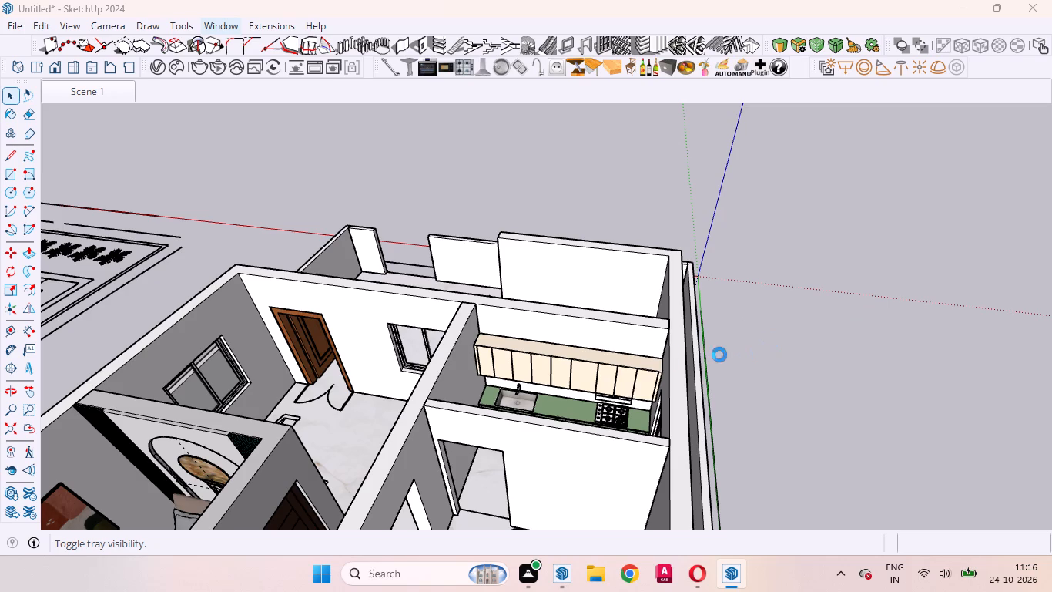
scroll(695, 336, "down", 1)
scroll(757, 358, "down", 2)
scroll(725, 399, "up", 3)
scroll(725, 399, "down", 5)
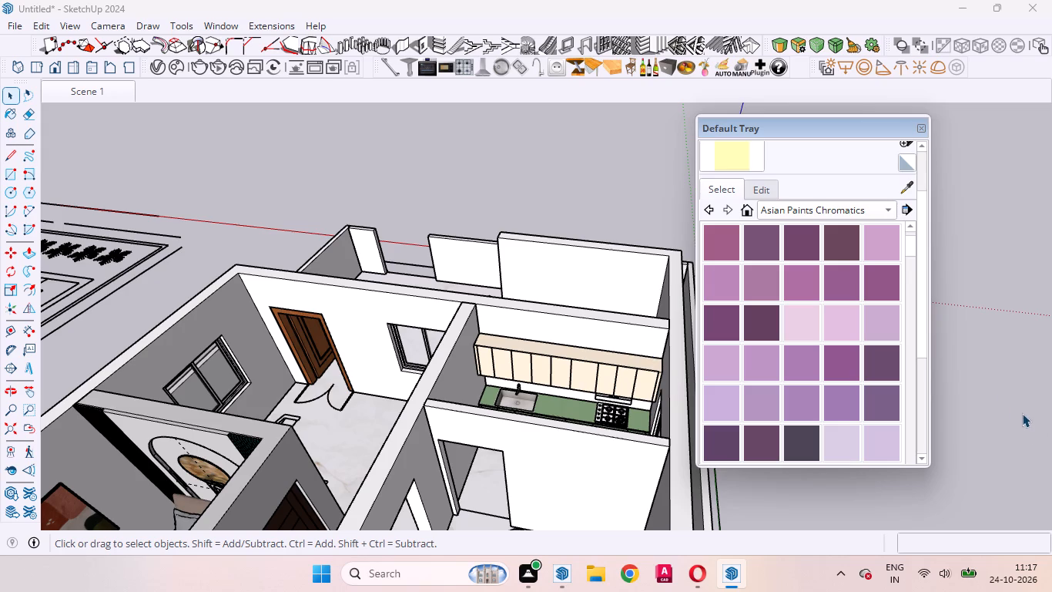
Paint the kitchen's upper wall cabinets with a light golden yellow from the Asian Paints Chromatics collection.
scroll(881, 375, "down", 1)
scroll(817, 353, "down", 18)
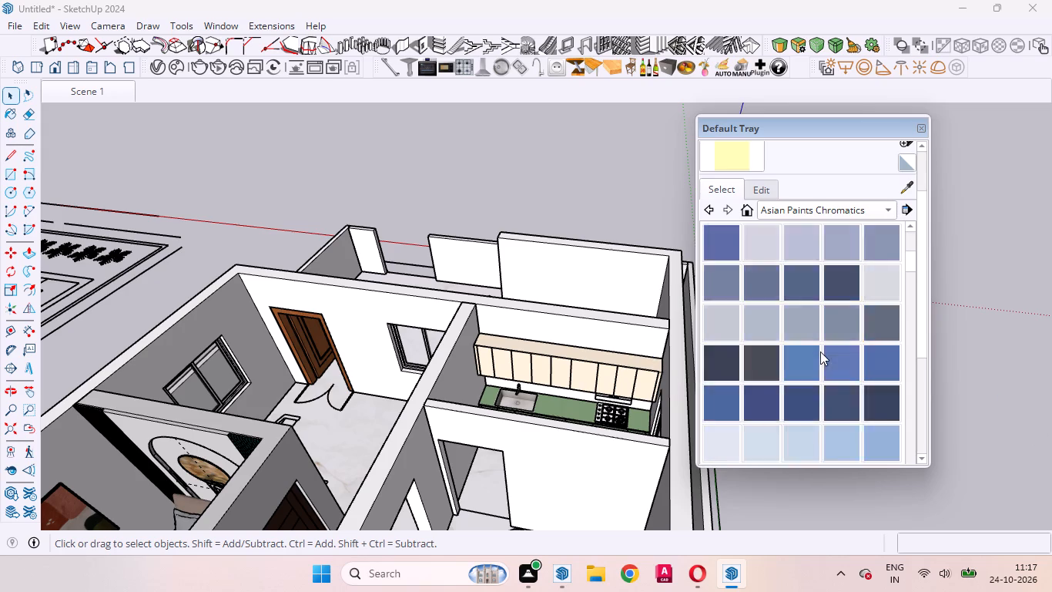
scroll(820, 351, "down", 20)
scroll(820, 351, "down", 6)
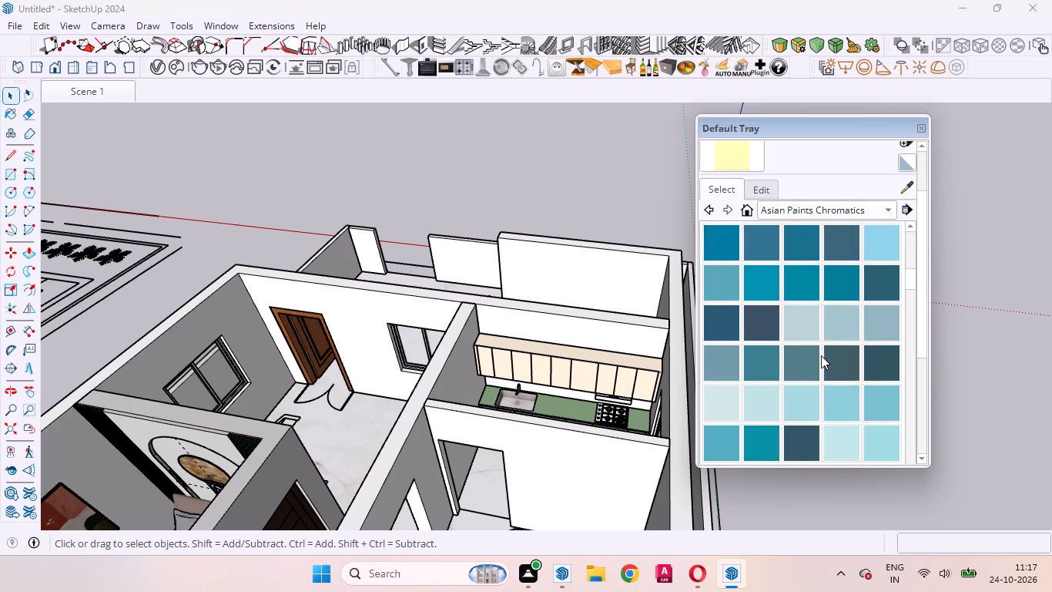
scroll(821, 355, "down", 20)
scroll(821, 355, "down", 6)
scroll(821, 355, "up", 1)
scroll(821, 355, "down", 18)
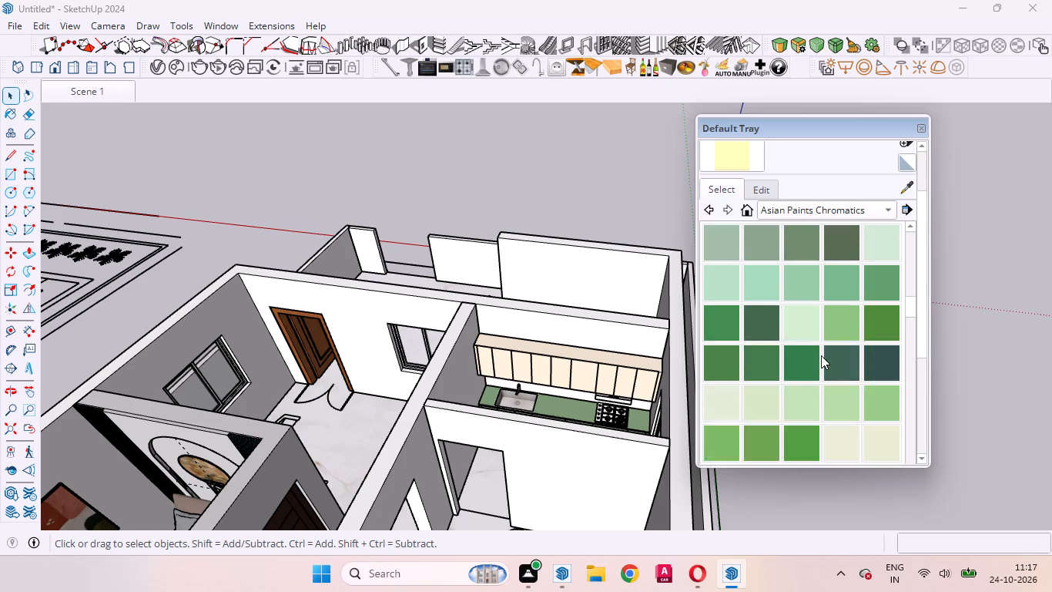
scroll(821, 355, "down", 15)
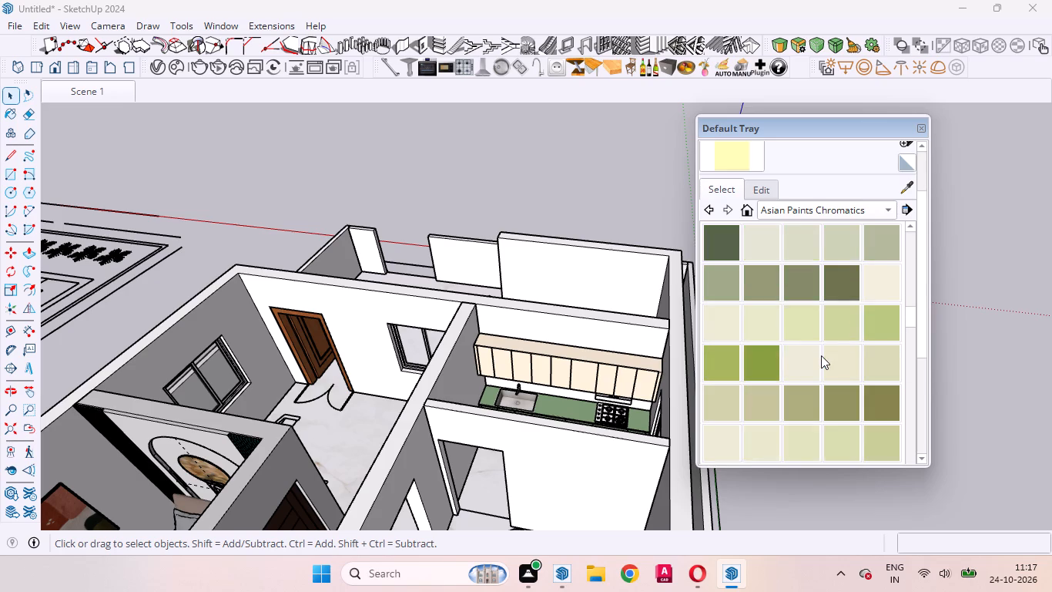
scroll(821, 355, "down", 15)
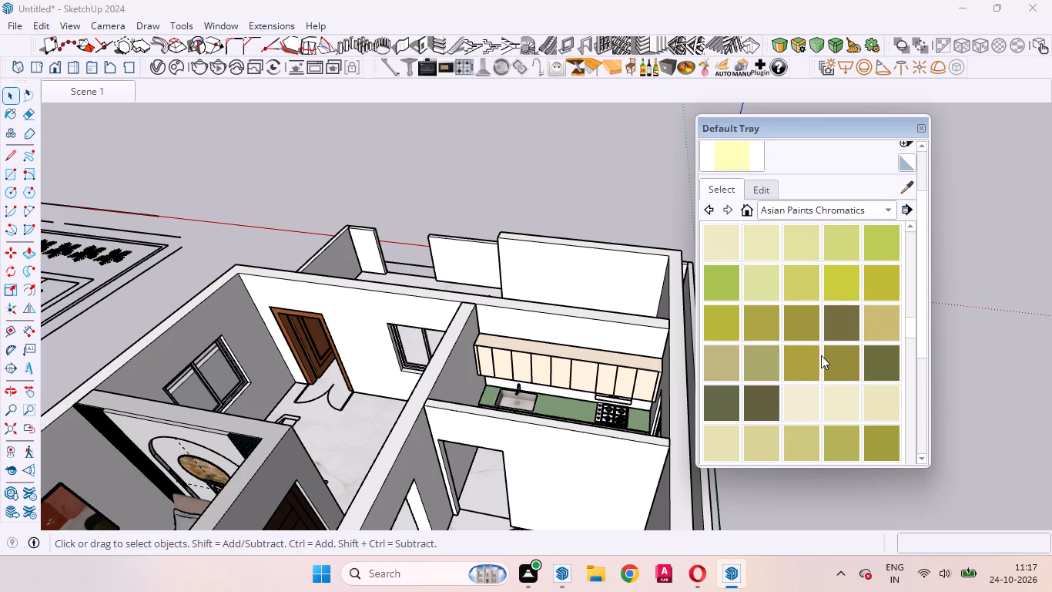
scroll(823, 355, "down", 5)
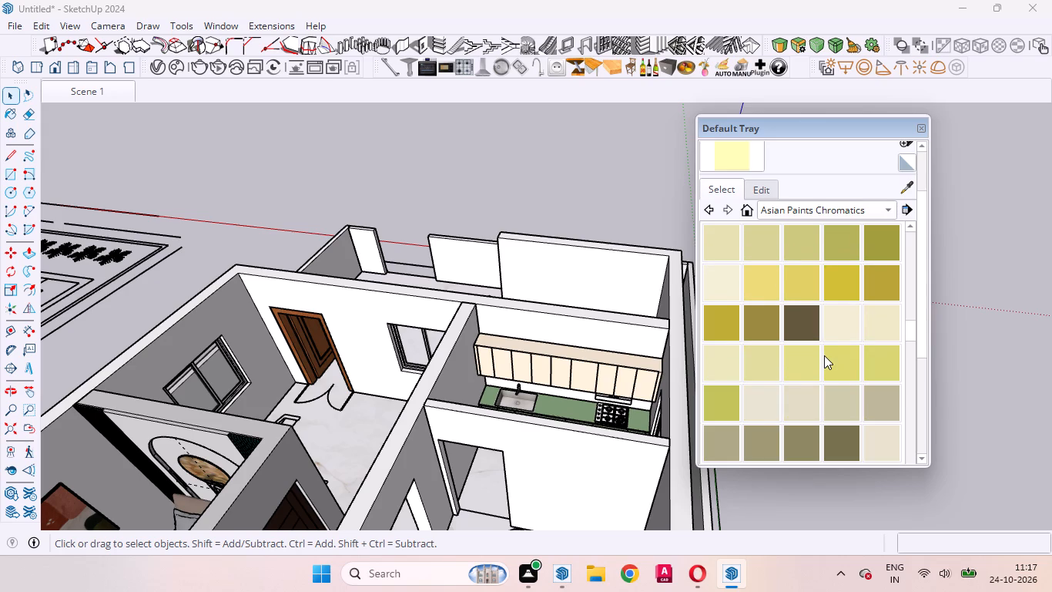
scroll(824, 355, "down", 7)
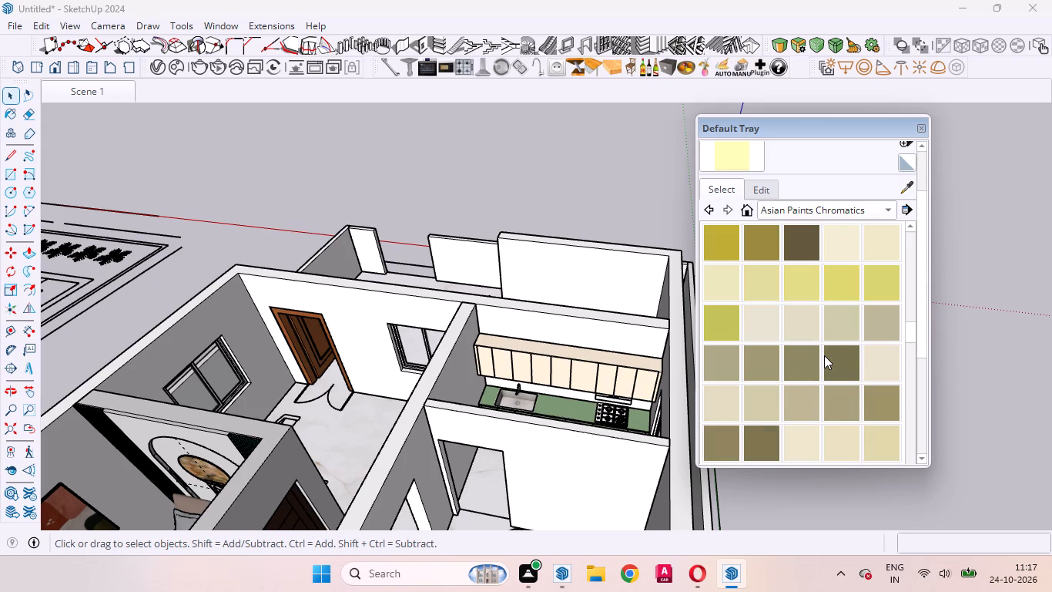
scroll(950, 451, "down", 2)
scroll(846, 362, "down", 10)
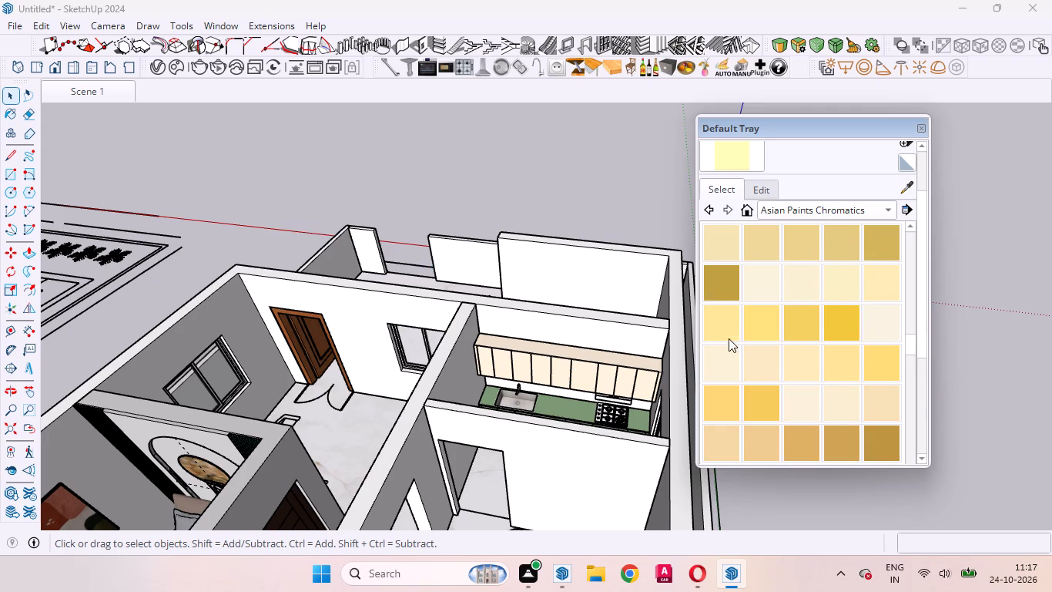
left_click(769, 321)
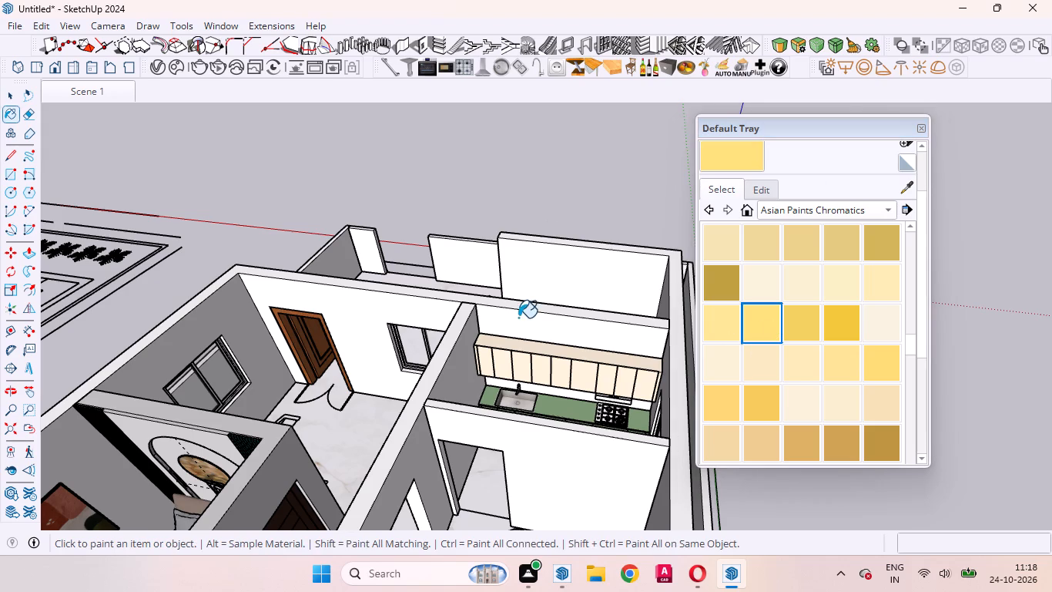
scroll(518, 318, "up", 10)
left_click(524, 415)
scroll(561, 233, "down", 4)
scroll(565, 367, "up", 4)
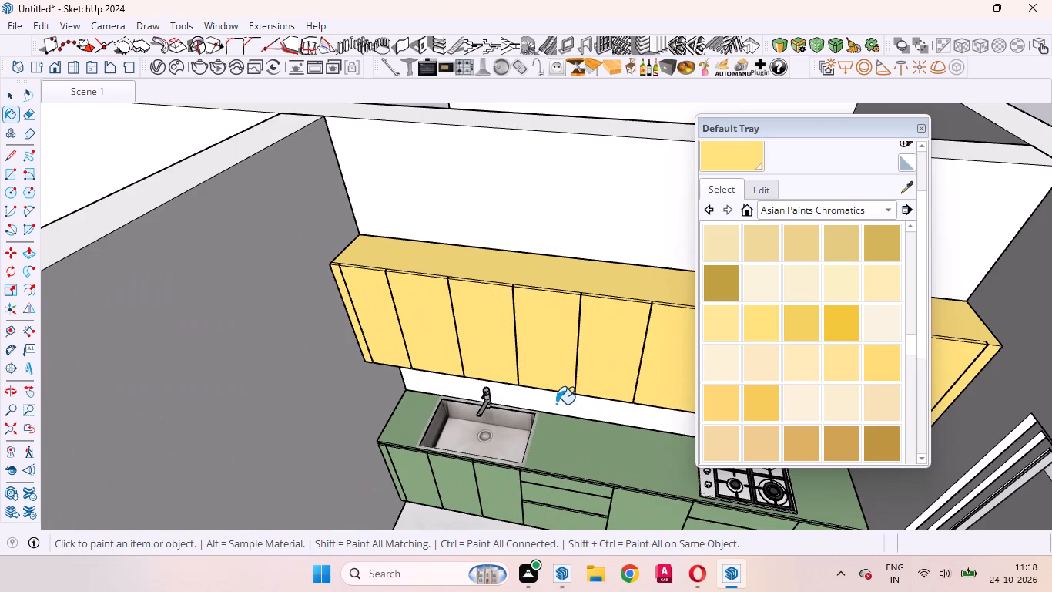
scroll(556, 404, "up", 2)
middle_click_drag(556, 402, 633, 317)
middle_click_drag(558, 417, 597, 338)
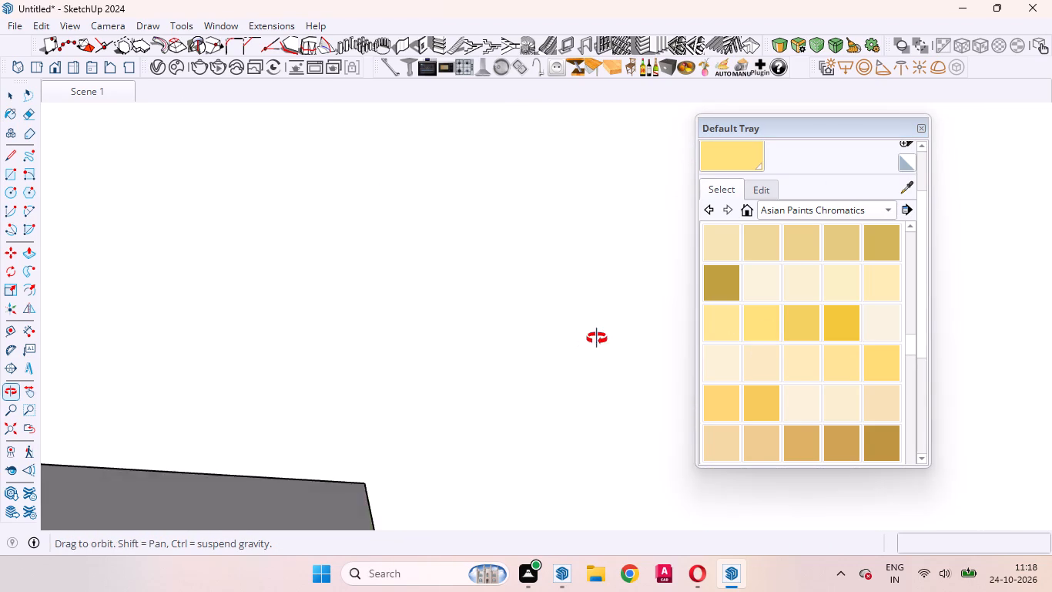
middle_click_drag(597, 338, 638, 288)
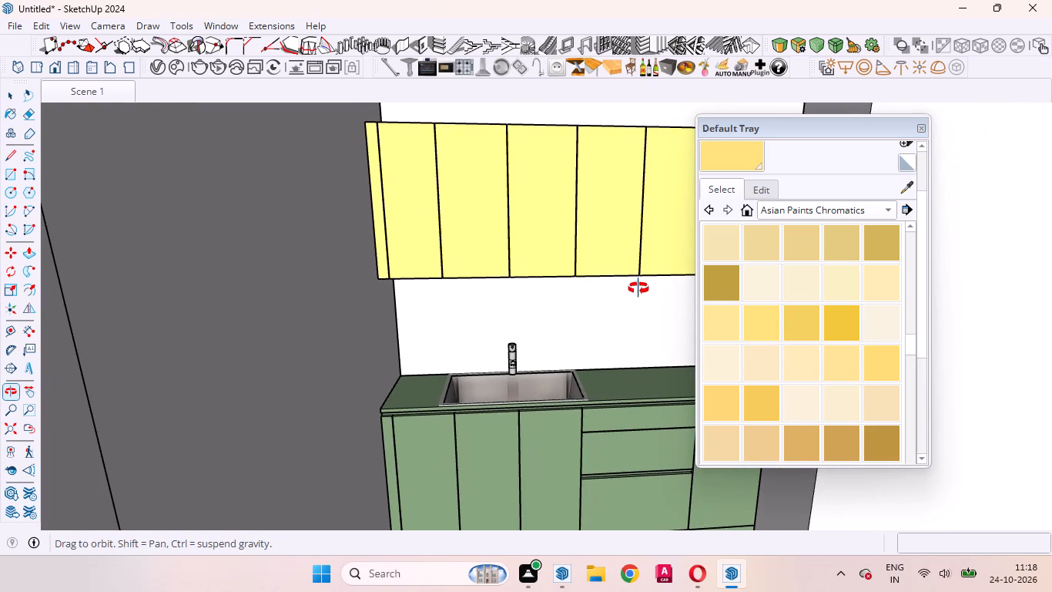
Repaint the kitchen's wall cabinets with a paler creamy yellow from the Asian Paints Chromatics collection.
middle_click_drag(638, 288, 638, 288)
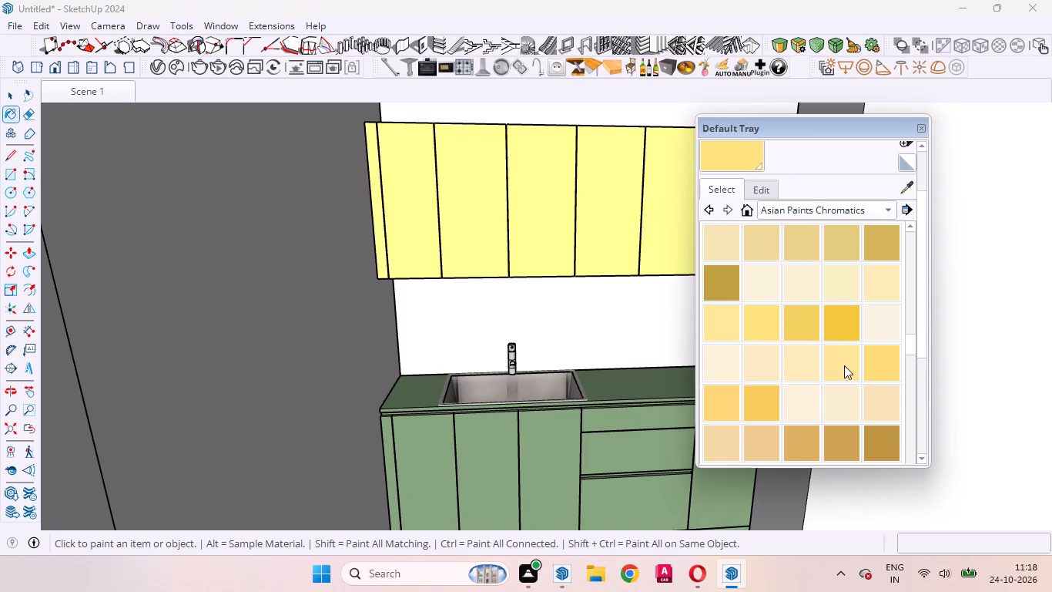
left_click(845, 365)
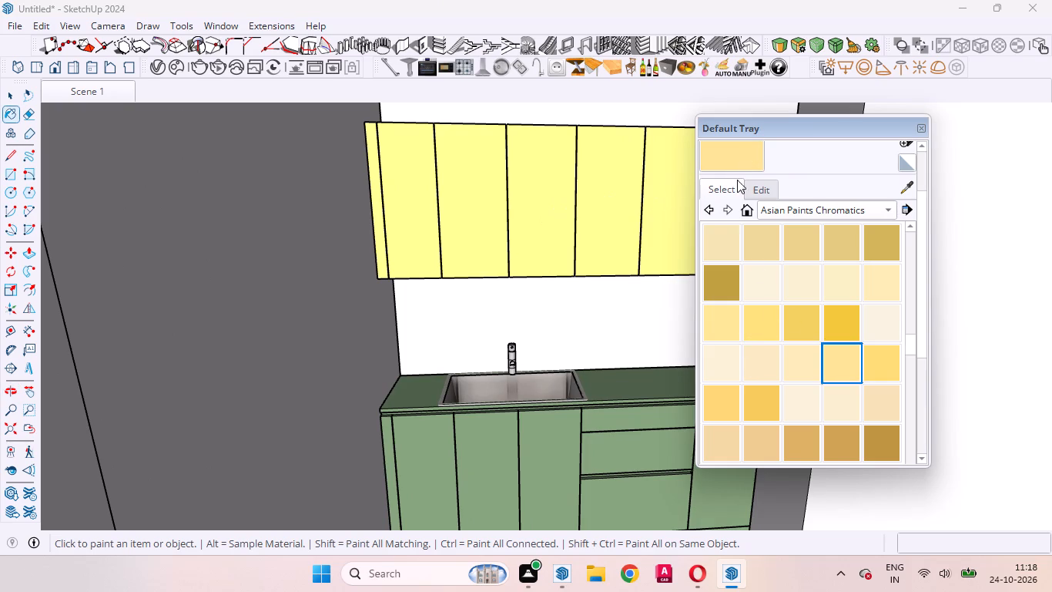
left_click(838, 362)
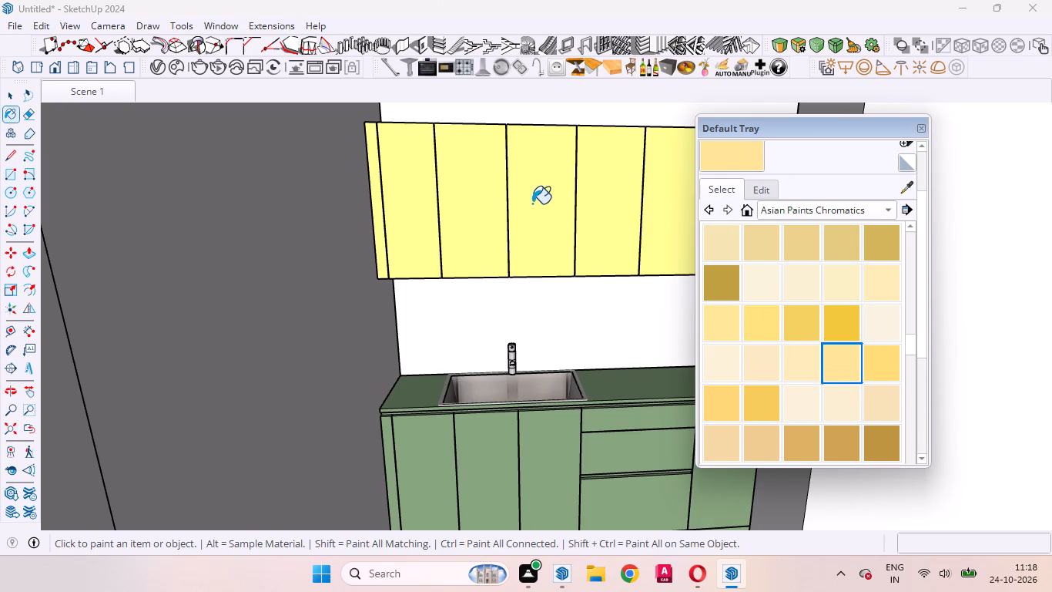
left_click(532, 203)
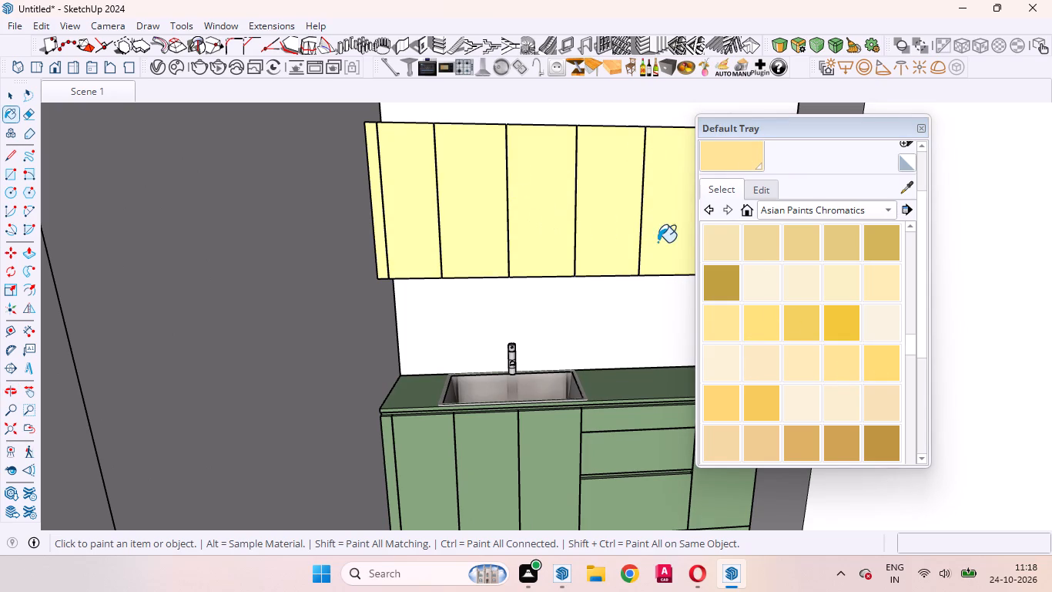
middle_click_drag(583, 277, 545, 518)
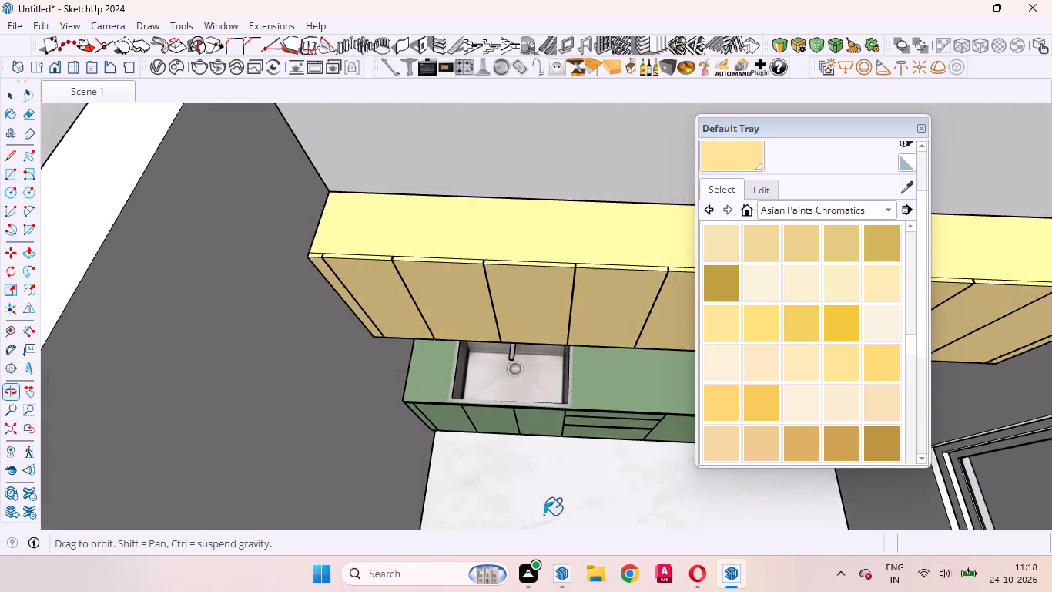
scroll(457, 316, "down", 13)
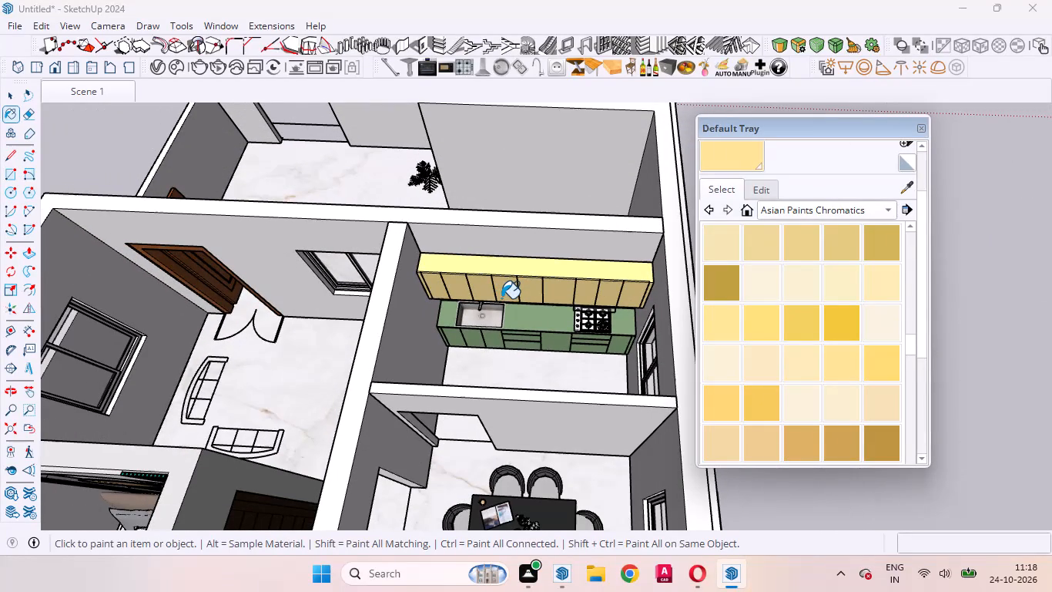
key("space")
Move the Default Tray clear of the kitchen and sample the veined white marble at the end of the house's corridor.
left_click_drag(758, 127, 800, 127)
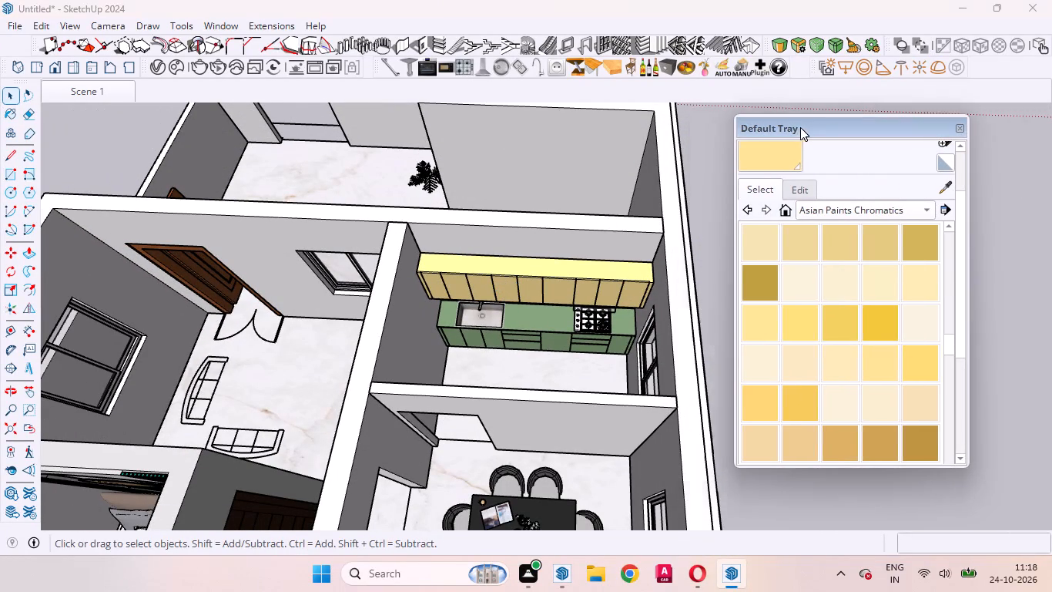
left_click_drag(800, 127, 861, 124)
scroll(431, 341, "up", 14)
middle_click_drag(524, 364, 514, 345)
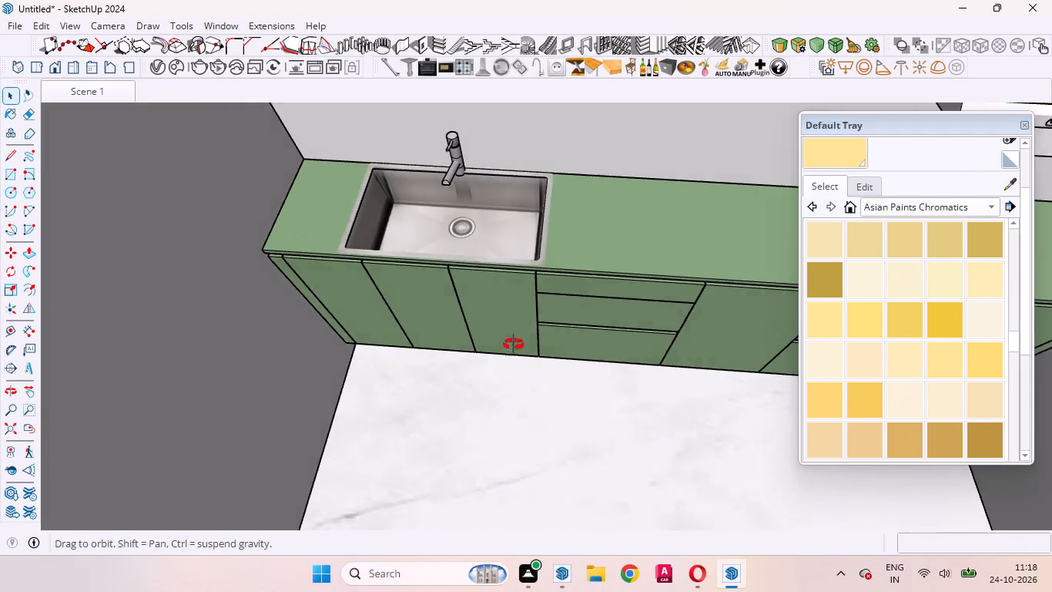
middle_click_drag(514, 345, 539, 304)
scroll(622, 188, "up", 9)
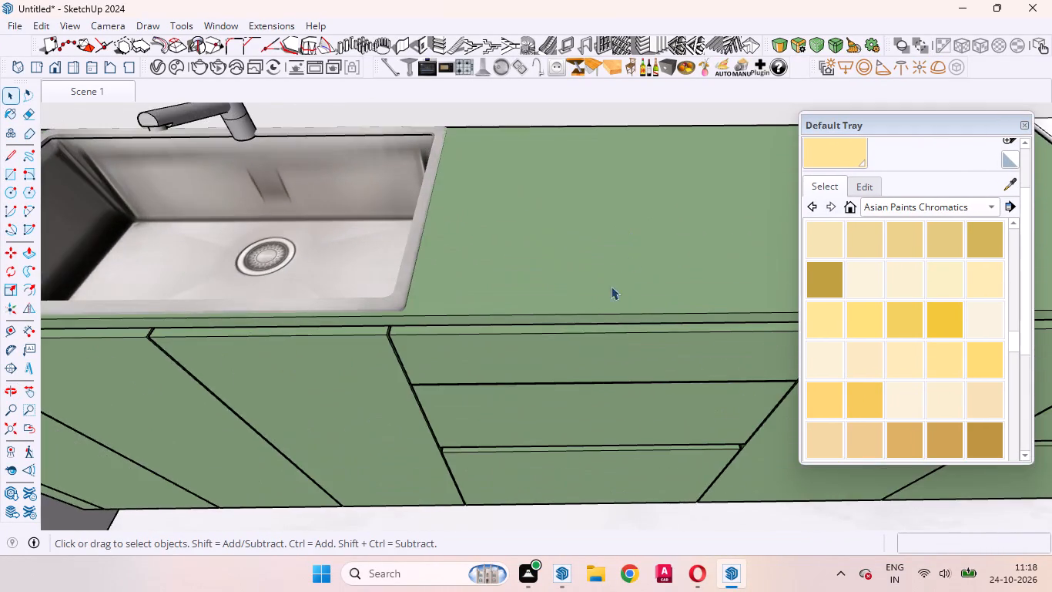
scroll(531, 322, "down", 13)
left_click(1003, 184)
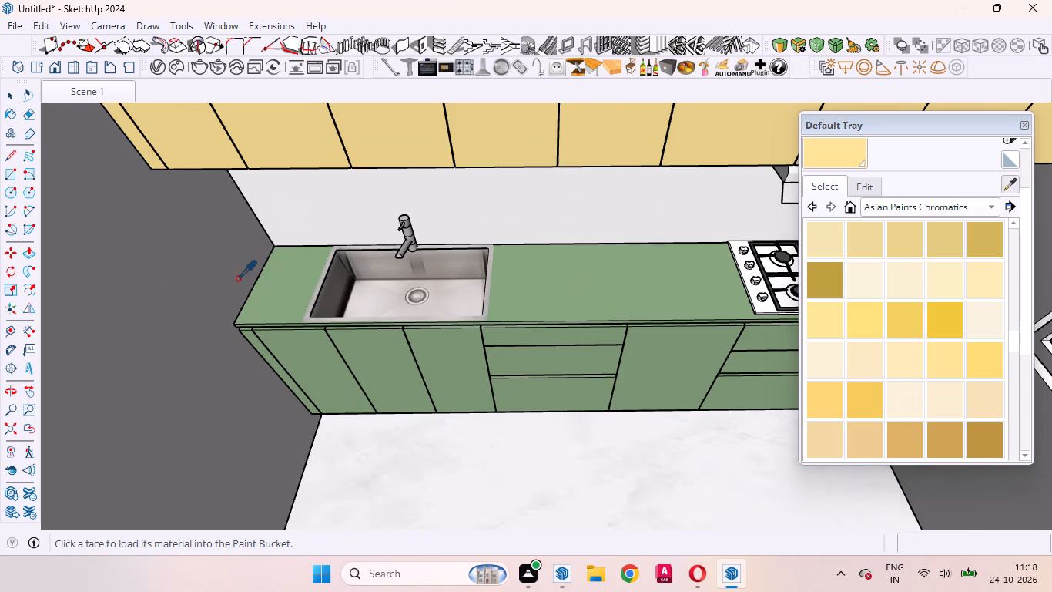
scroll(245, 283, "down", 20)
scroll(245, 283, "down", 20)
scroll(245, 283, "down", 4)
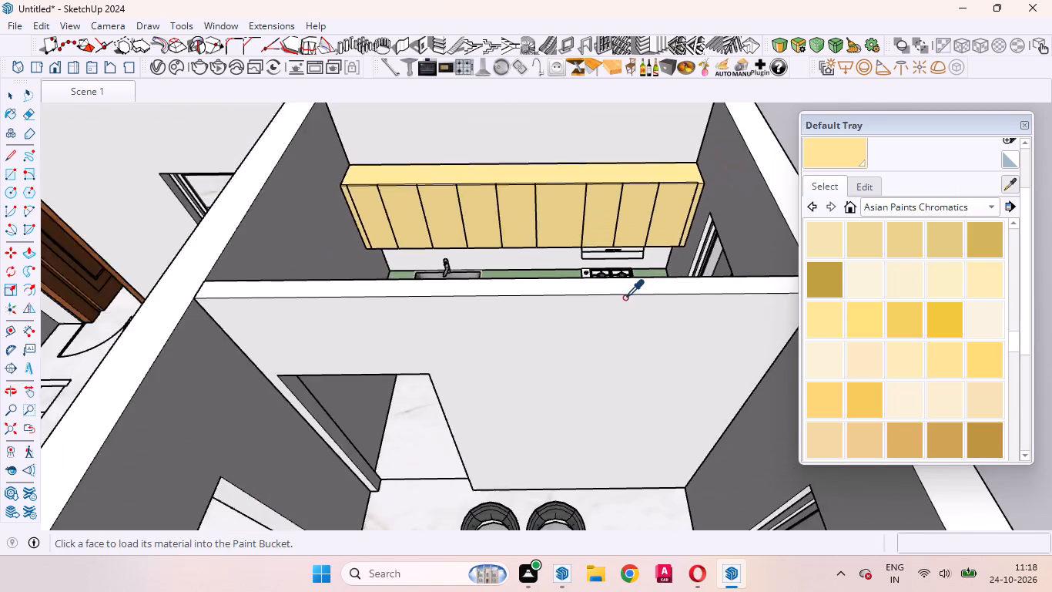
scroll(625, 298, "down", 20)
scroll(625, 298, "down", 2)
scroll(512, 395, "down", 4)
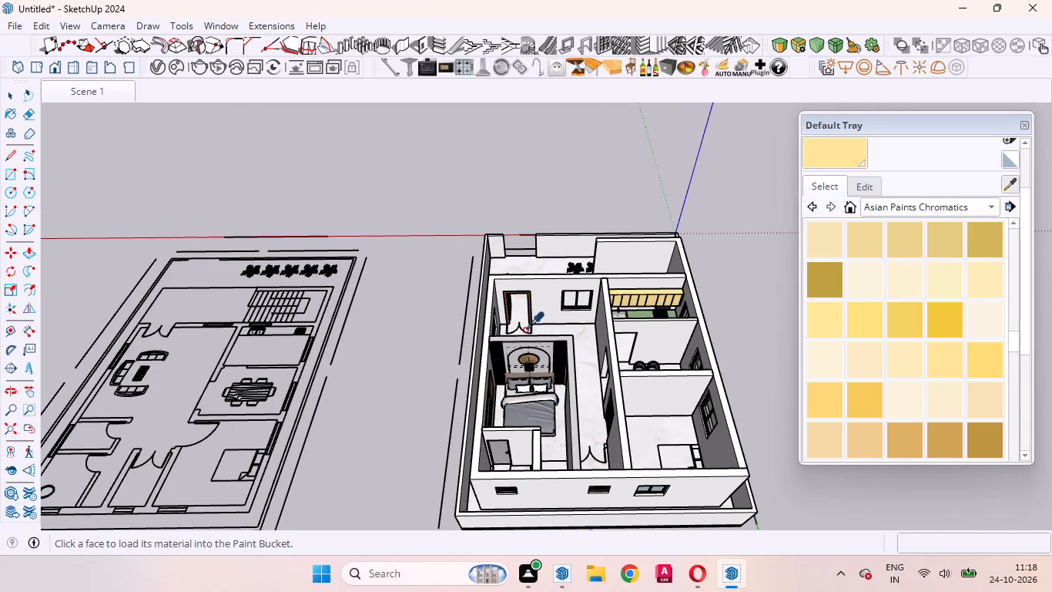
scroll(610, 445, "up", 15)
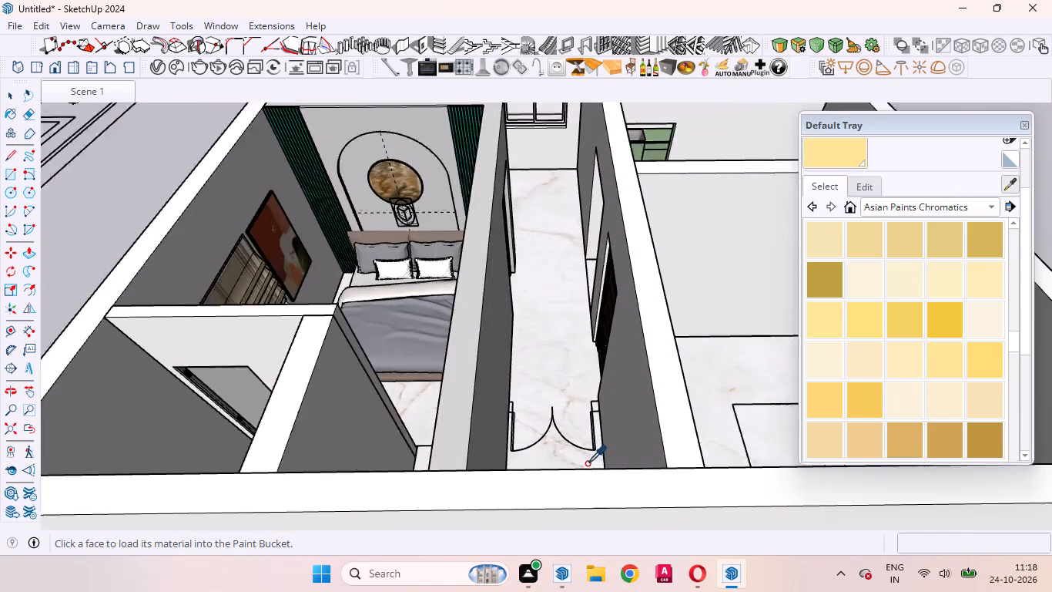
middle_click_drag(590, 522, 605, 574)
scroll(605, 556, "up", 1)
scroll(538, 340, "down", 5)
scroll(565, 395, "up", 5)
middle_click_drag(542, 402, 551, 501)
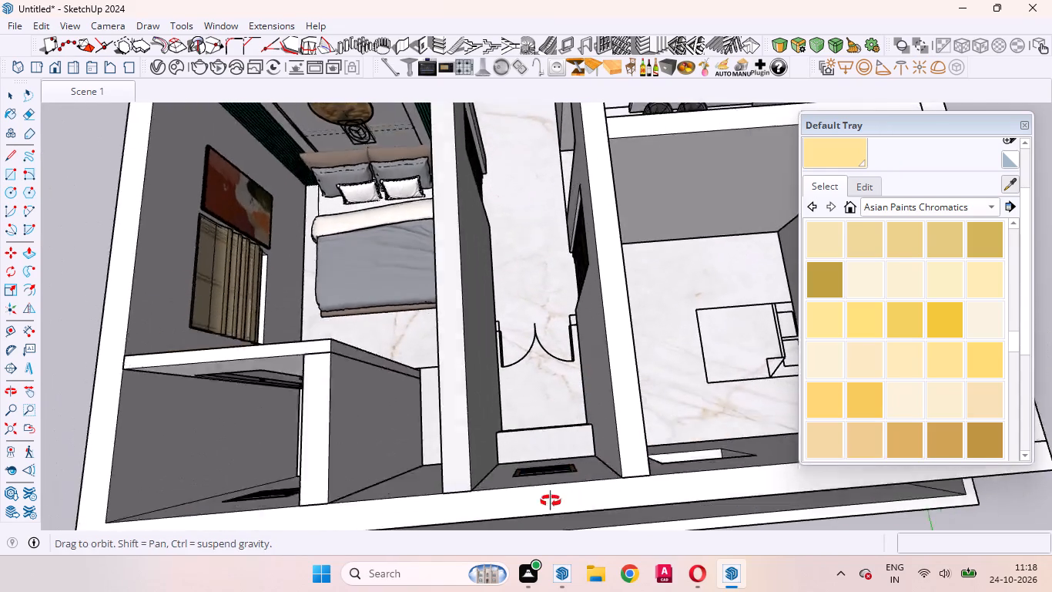
middle_click_drag(551, 501, 555, 520)
scroll(557, 474, "up", 20)
scroll(557, 474, "up", 5)
left_click(471, 367)
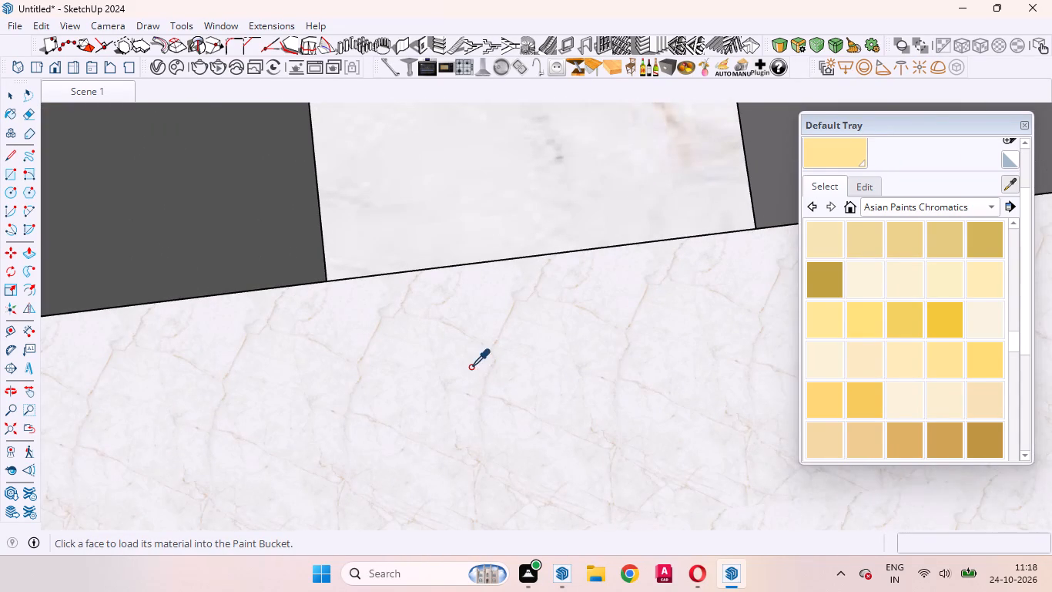
scroll(301, 340, "down", 20)
scroll(301, 340, "down", 18)
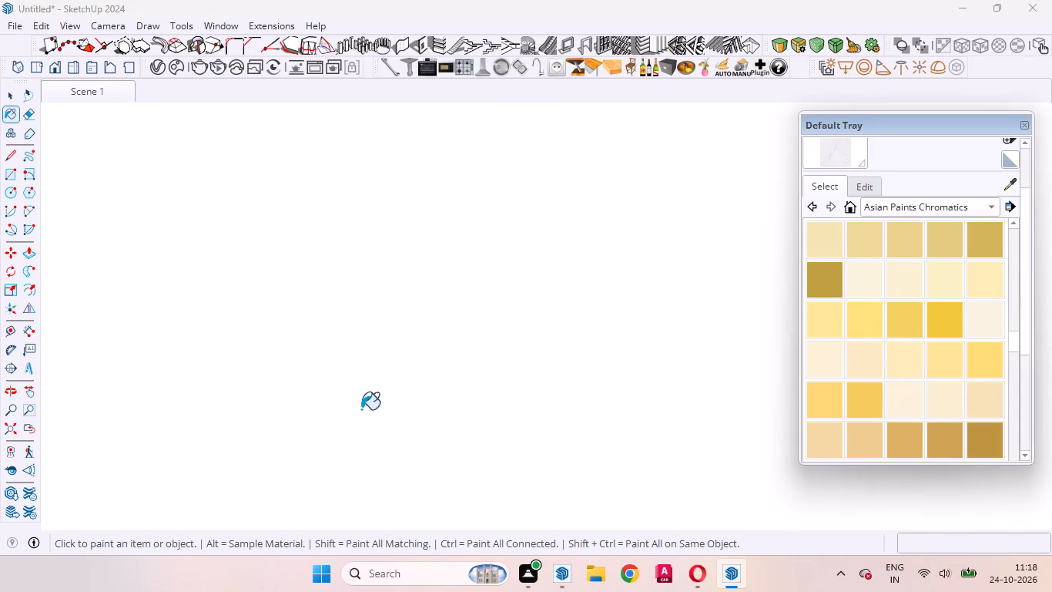
scroll(361, 409, "down", 20)
scroll(361, 409, "down", 20)
scroll(361, 409, "down", 3)
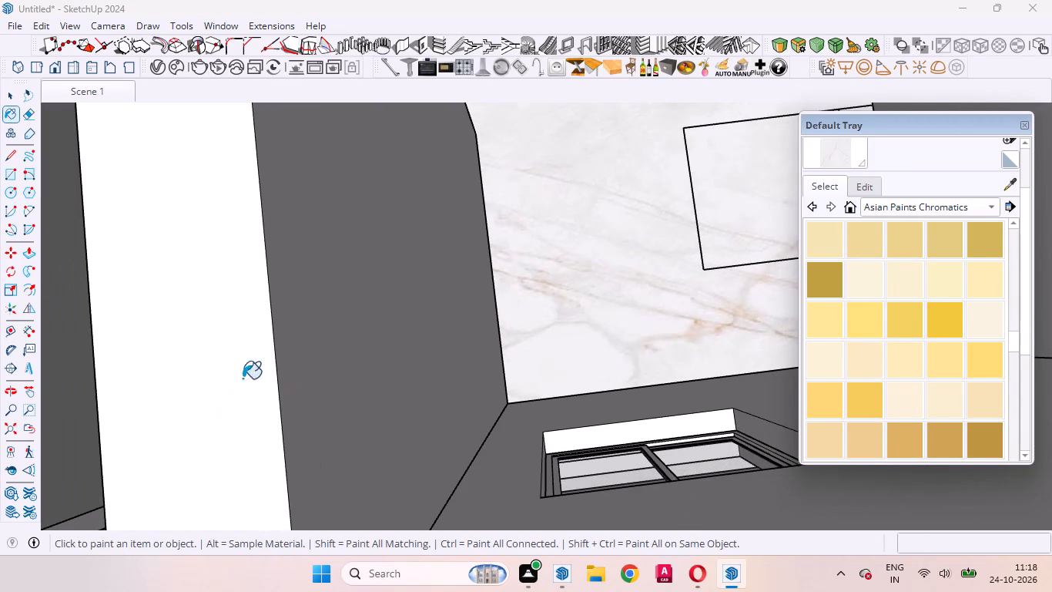
left_click(8, 94)
Paint the top face of the kitchen countertop beside the sink with the sampled white marble.
scroll(266, 325, "down", 15)
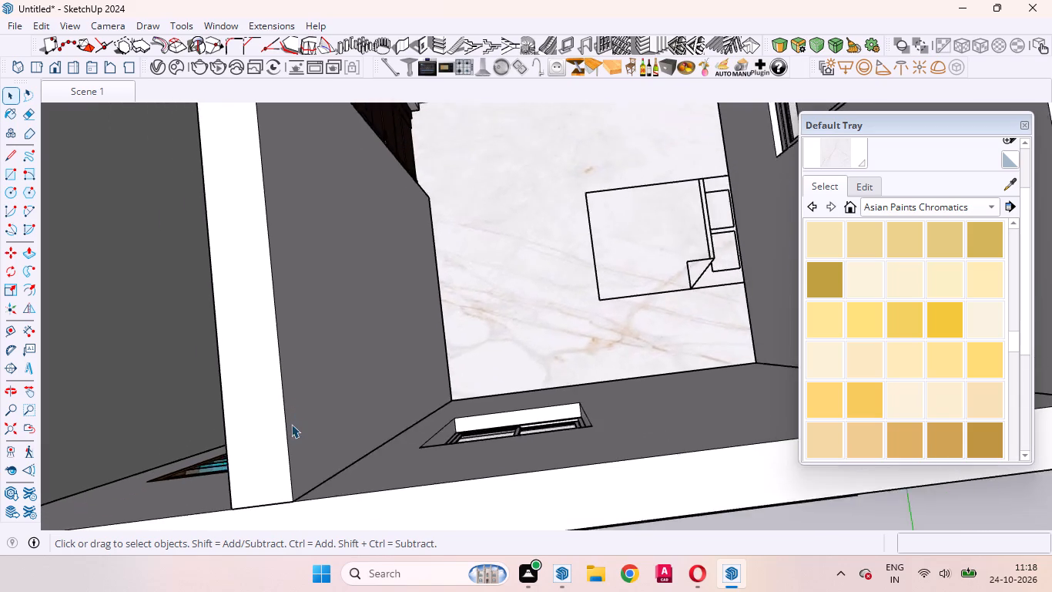
scroll(291, 424, "down", 20)
scroll(291, 424, "down", 15)
scroll(513, 276, "up", 2)
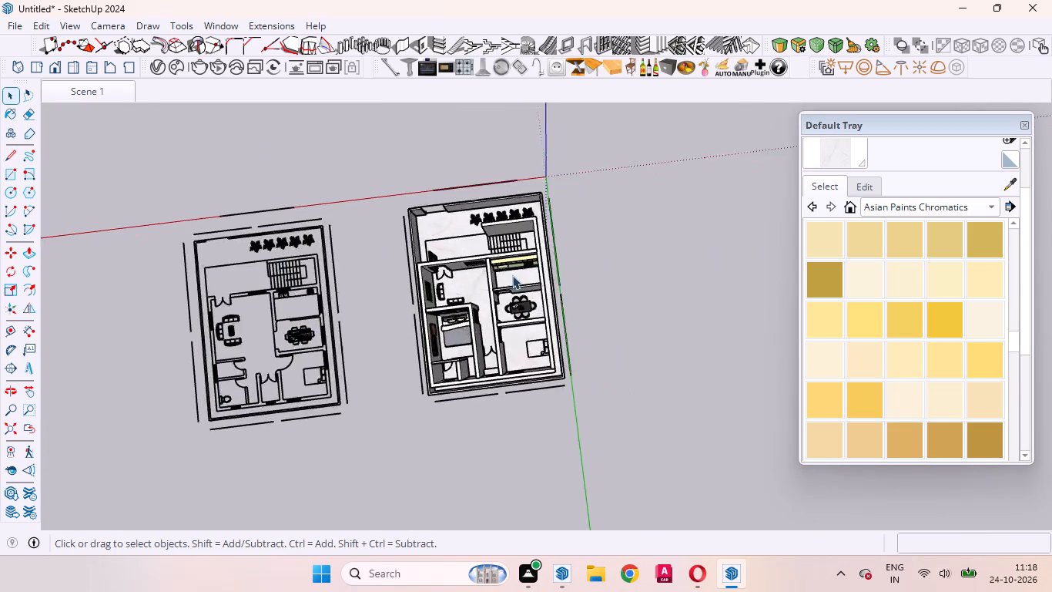
scroll(512, 275, "up", 20)
scroll(512, 275, "up", 8)
middle_click_drag(514, 318, 498, 310)
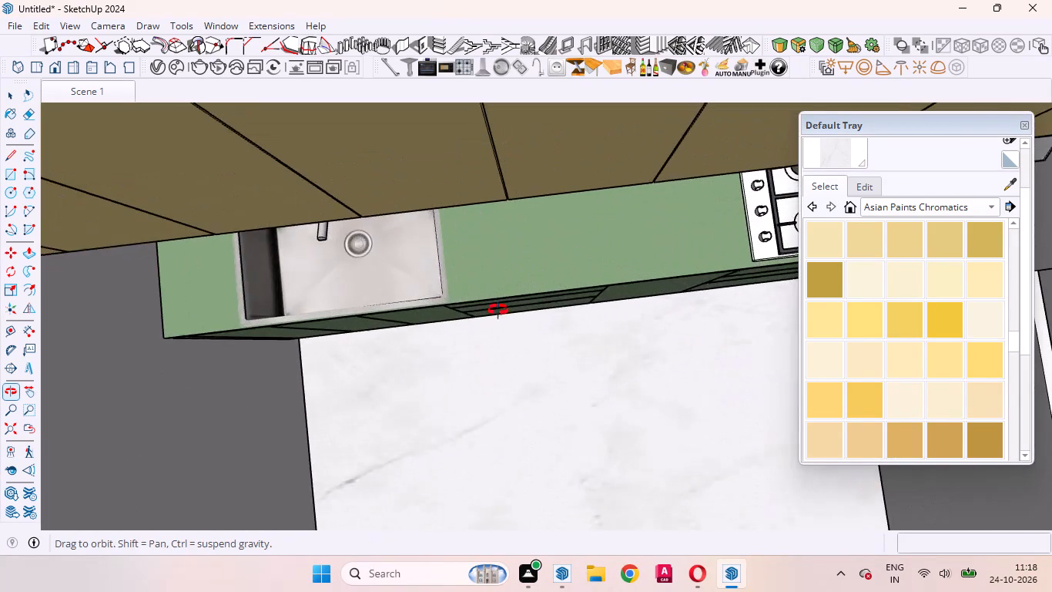
middle_click_drag(498, 310, 462, 206)
scroll(481, 176, "up", 10)
middle_click_drag(504, 279, 521, 200)
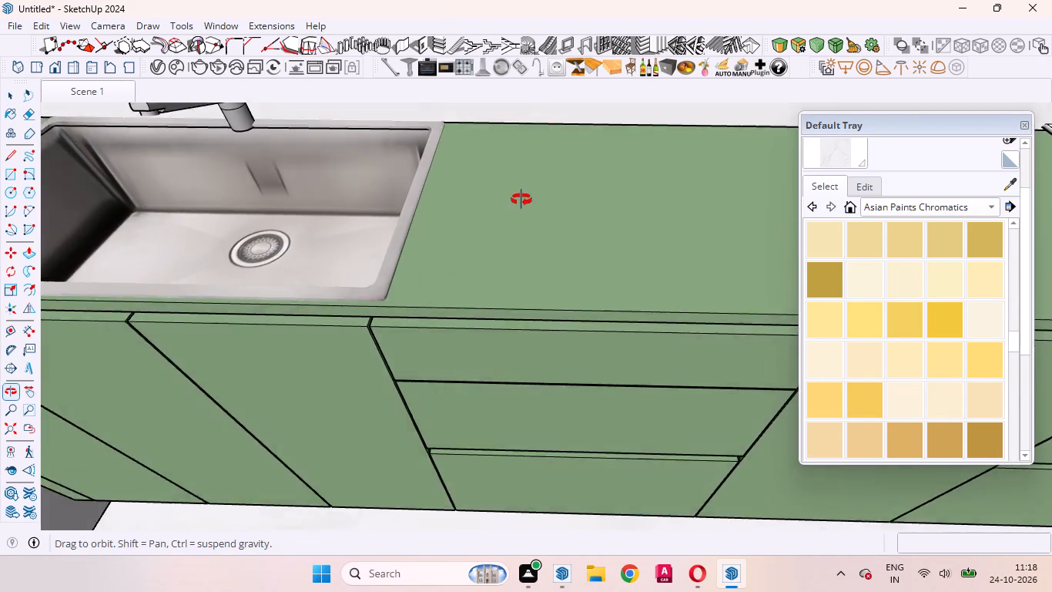
middle_click_drag(521, 200, 538, 181)
scroll(484, 263, "up", 5)
middle_click_drag(453, 304, 515, 217)
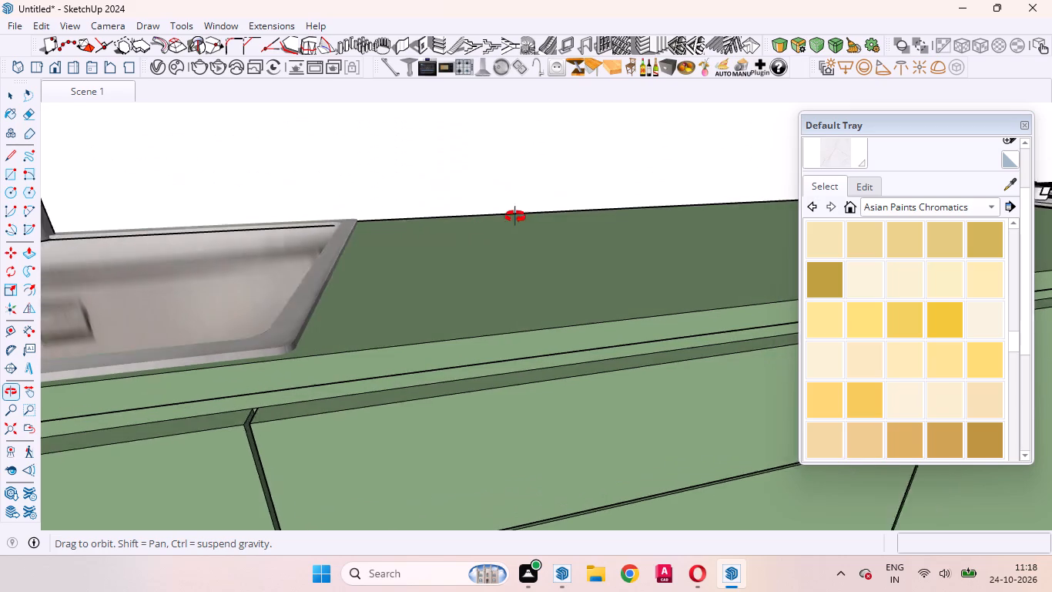
middle_click_drag(515, 217, 515, 245)
left_click(475, 296)
double_click(467, 302)
left_click(447, 278)
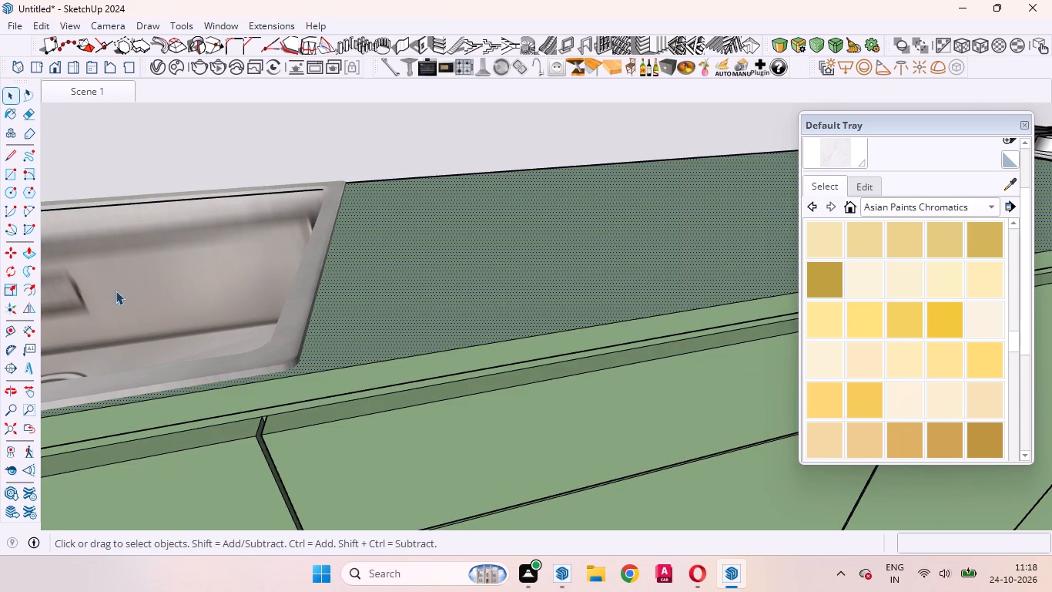
left_click(824, 141)
left_click(531, 290)
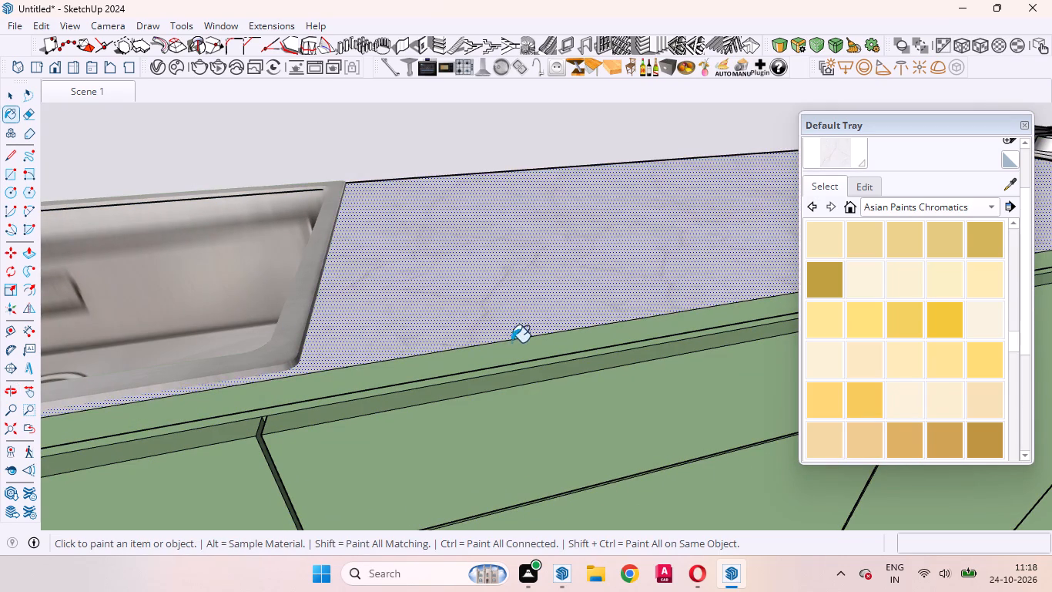
Apply the same marble to the countertop's front edge and the underside of its overhang, and leave the cabinet group.
scroll(511, 358, "up", 6)
left_click(501, 358)
scroll(458, 231, "down", 5)
scroll(481, 378, "up", 6)
middle_click_drag(414, 332, 404, 316)
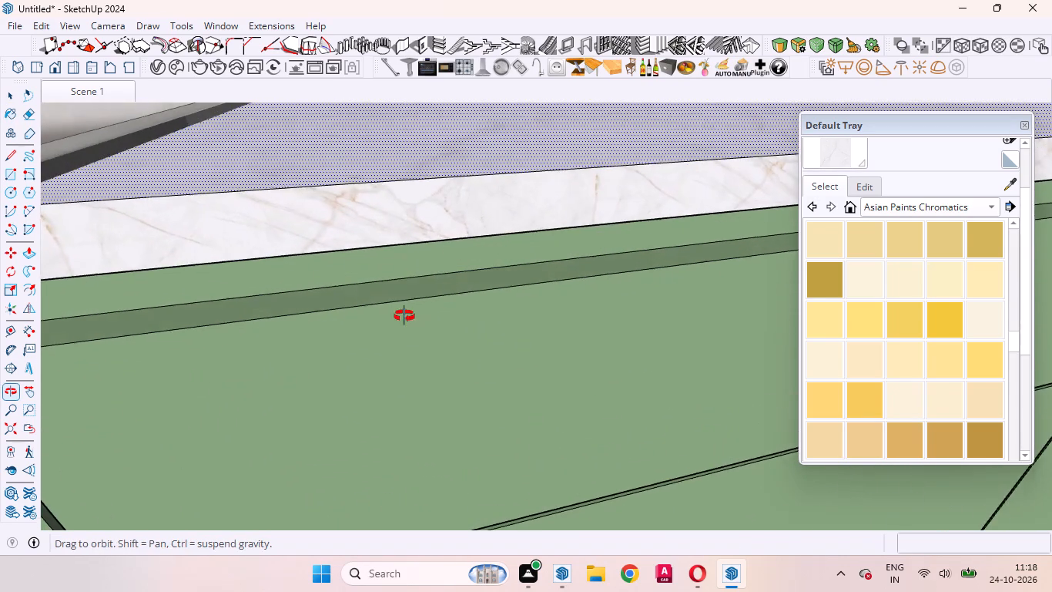
middle_click_drag(404, 316, 375, 106)
scroll(477, 238, "up", 14)
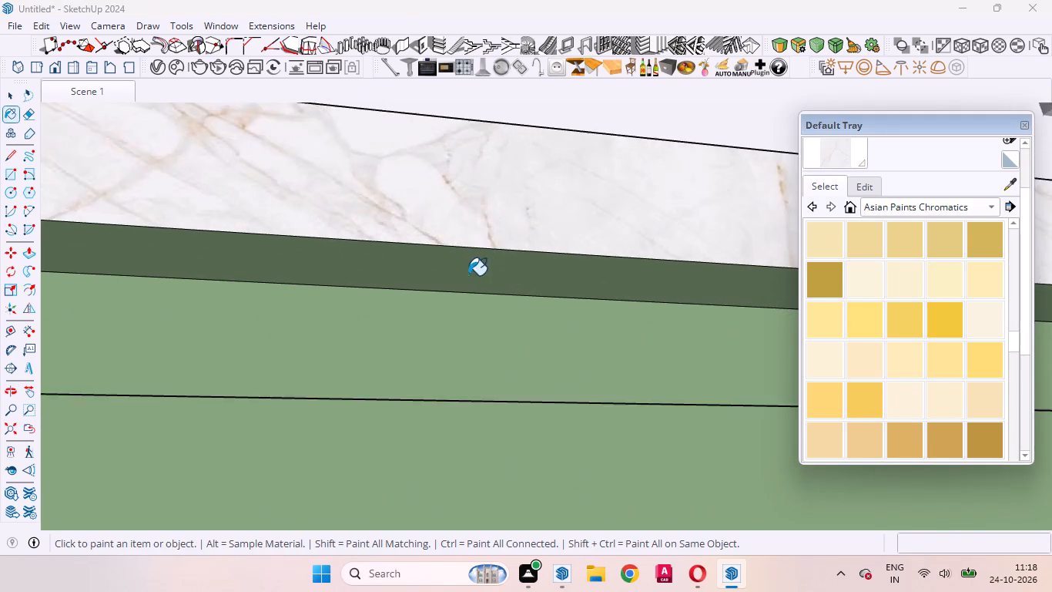
scroll(468, 275, "up", 1)
left_click(418, 251)
middle_click_drag(467, 216, 476, 405)
scroll(477, 362, "down", 6)
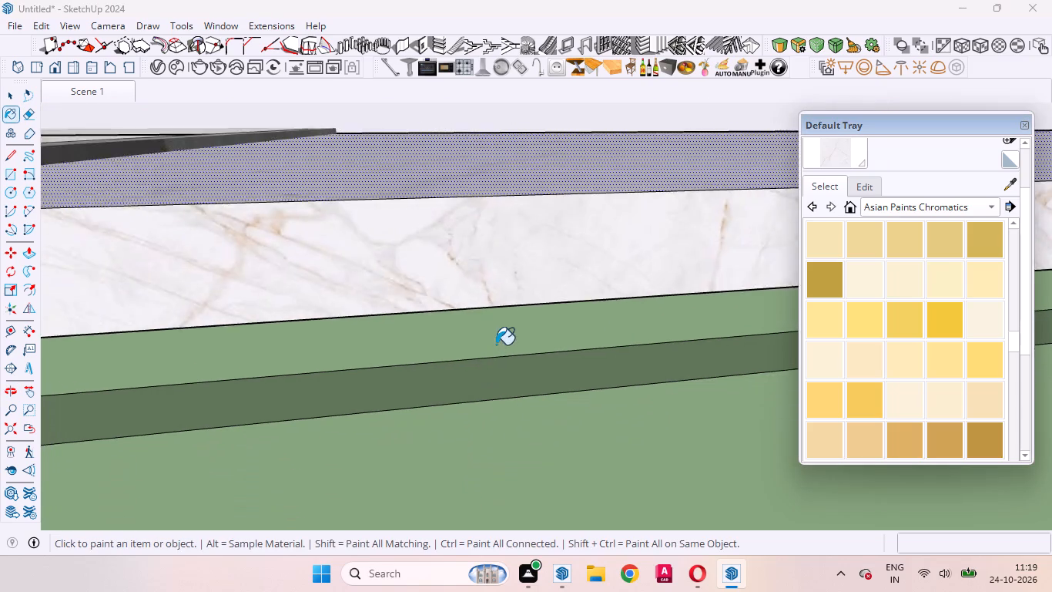
scroll(496, 345, "down", 20)
scroll(496, 345, "down", 6)
middle_click_drag(571, 303, 553, 436)
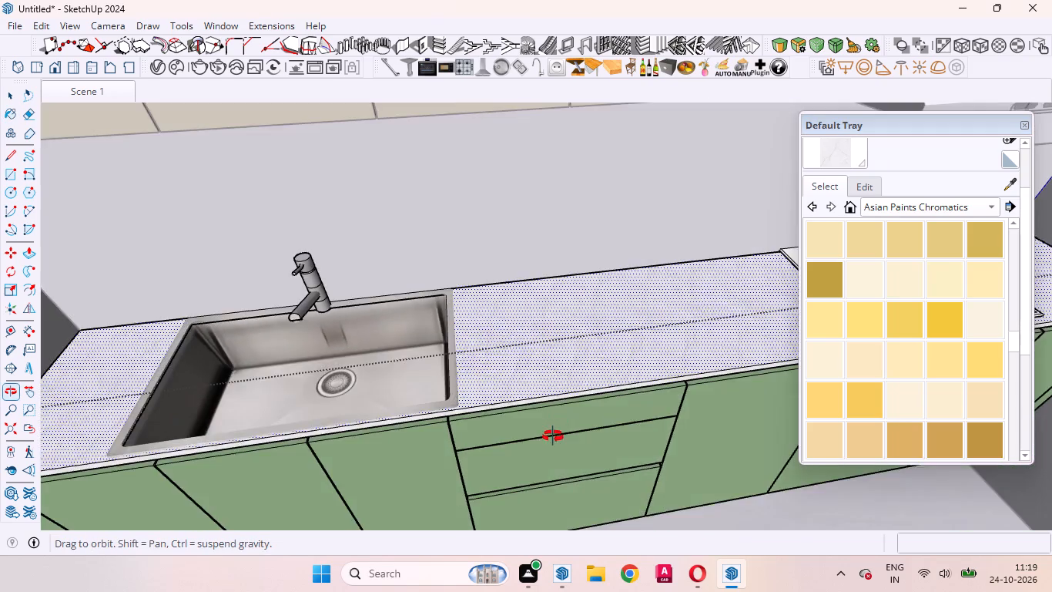
middle_click_drag(553, 436, 453, 456)
middle_click(453, 454)
scroll(629, 362, "down", 10)
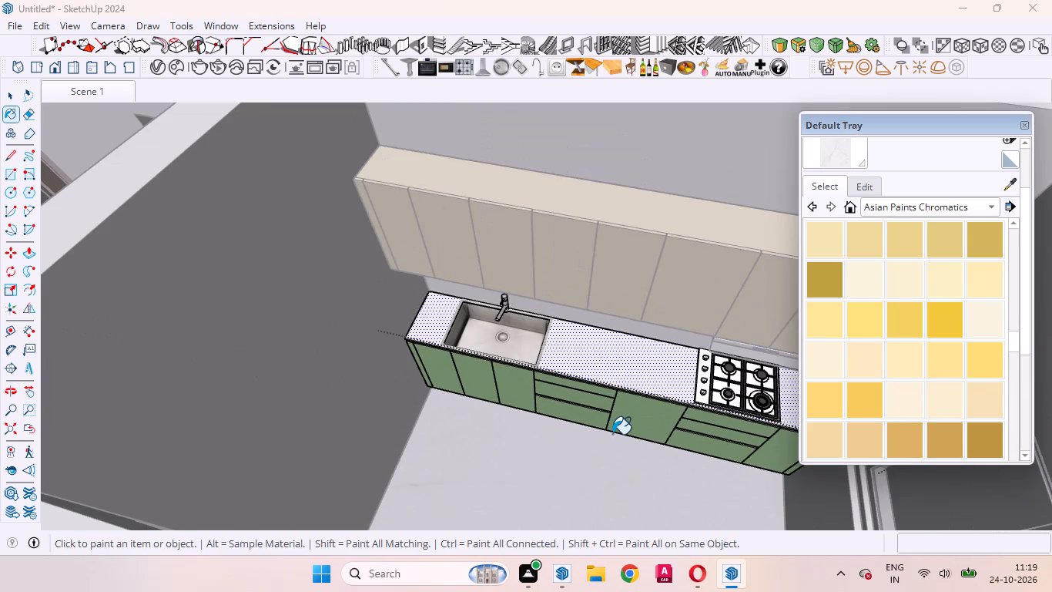
key("space")
scroll(528, 379, "down", 6)
scroll(526, 362, "up", 1)
scroll(522, 337, "down", 10)
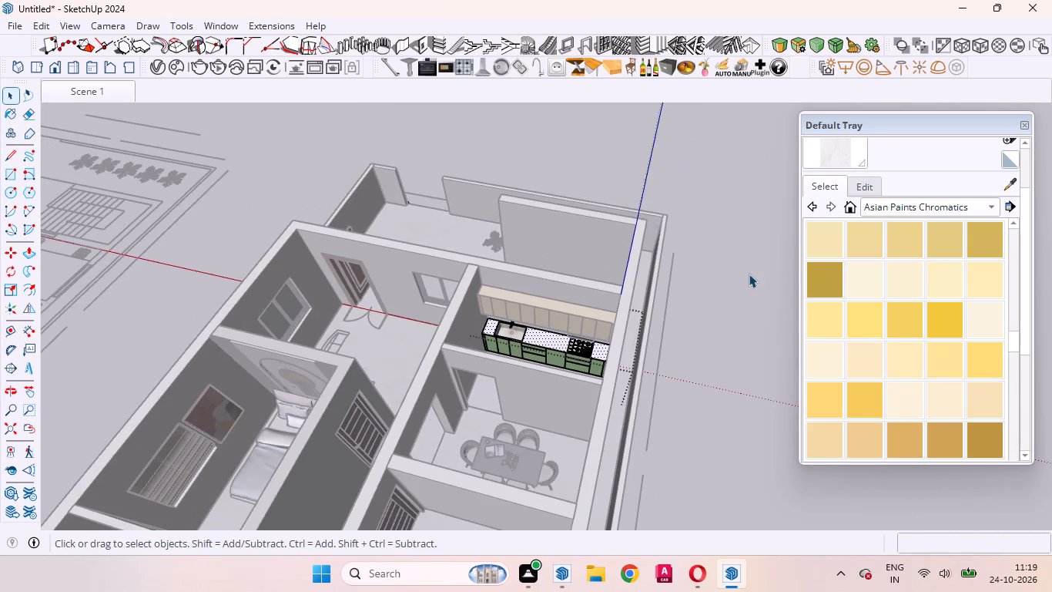
left_click(729, 315)
left_click(717, 333)
Examine the kitchen's marble countertop, its edges and the sink area up close from several angles.
scroll(477, 357, "up", 14)
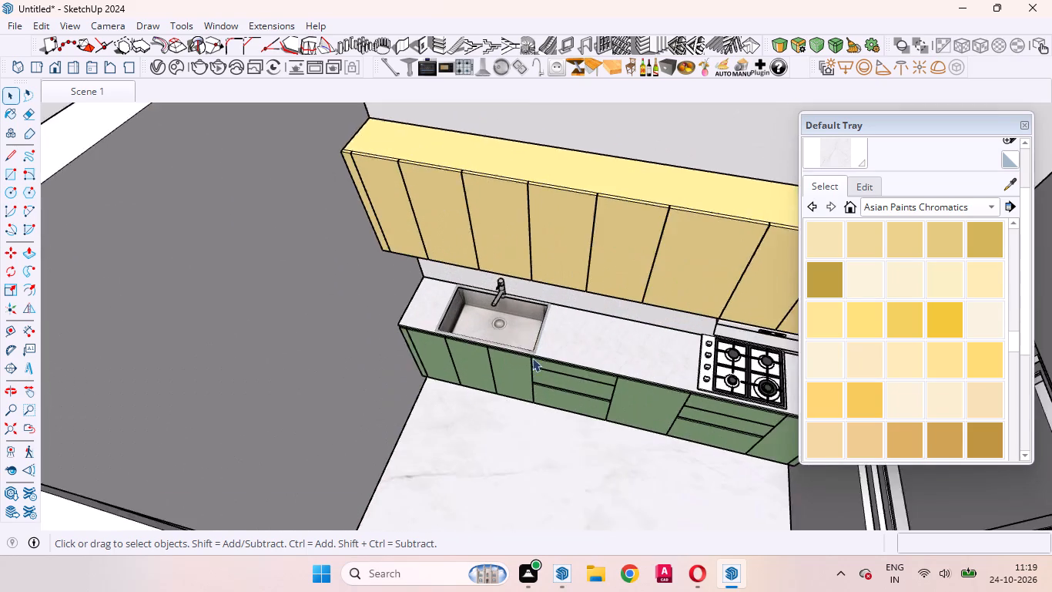
scroll(532, 358, "up", 1)
middle_click_drag(532, 358, 633, 234)
scroll(608, 252, "up", 8)
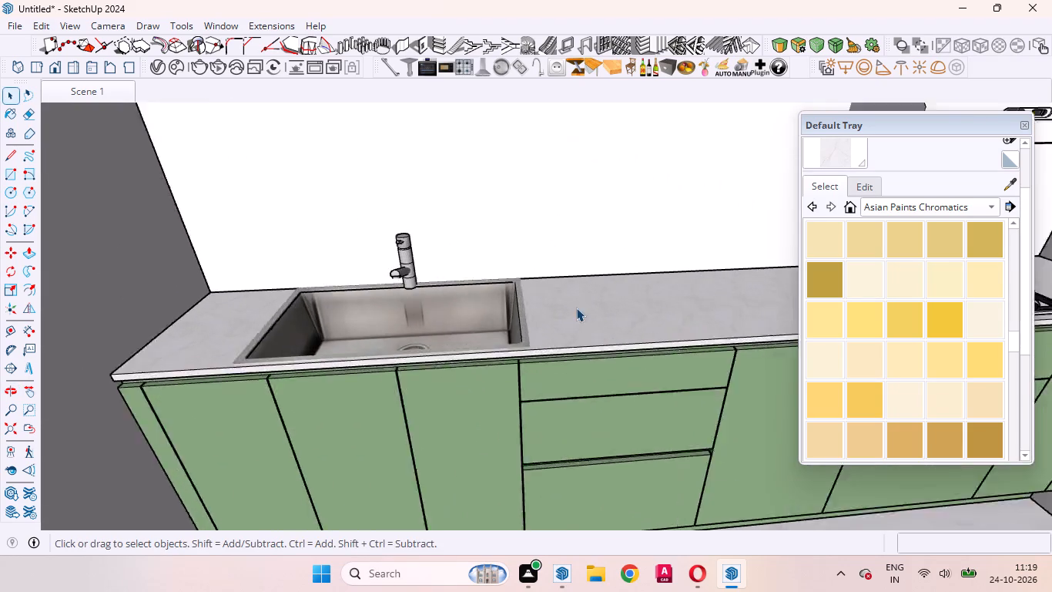
scroll(576, 308, "up", 5)
middle_click_drag(542, 389, 655, 210)
scroll(541, 353, "up", 1)
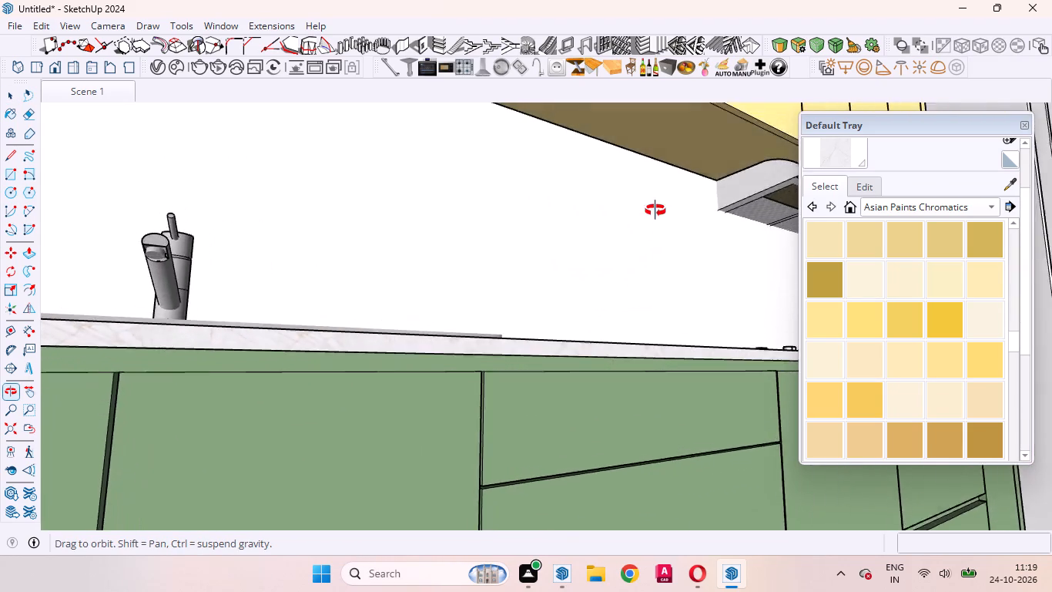
middle_click_drag(655, 210, 524, 450)
scroll(554, 418, "down", 4)
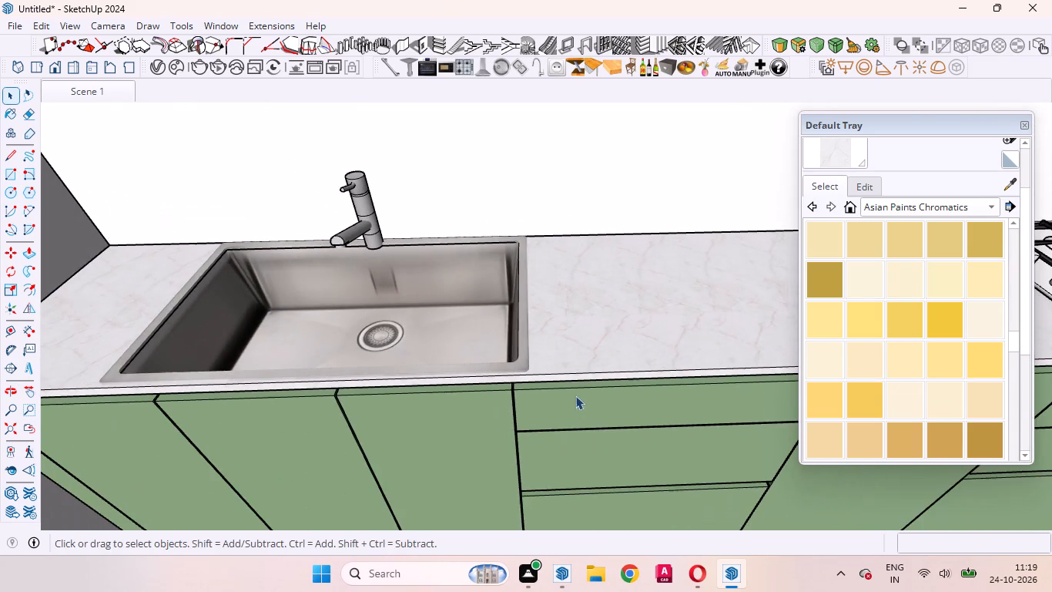
scroll(579, 331, "down", 6)
middle_click_drag(581, 345, 502, 578)
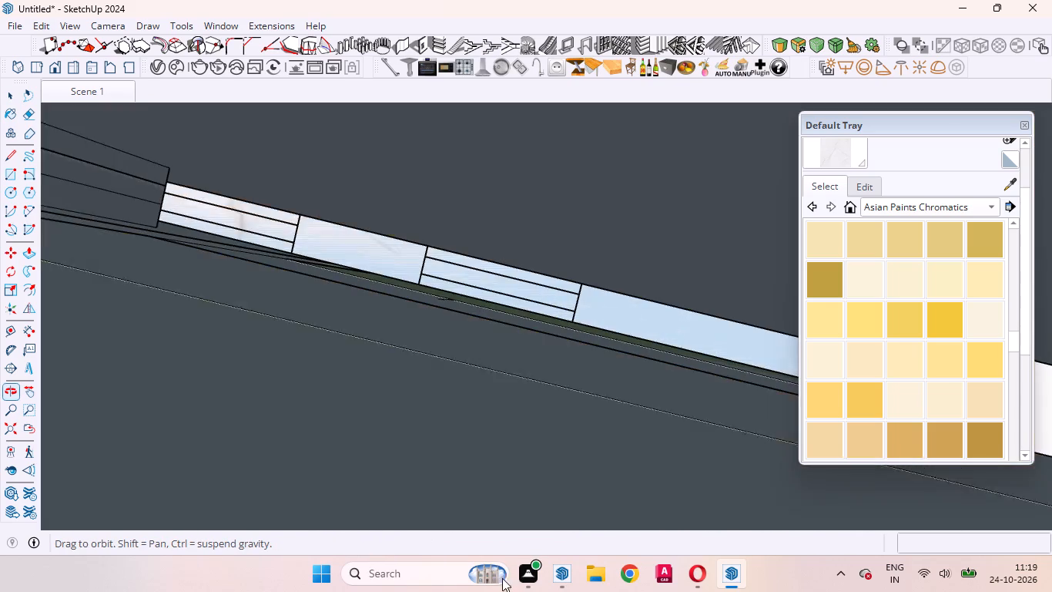
Examine the kitchen's creamy yellow wall cabinets and the marble countertop below them up close and from above.
middle_click_drag(502, 578, 504, 582)
scroll(491, 537, "up", 1)
scroll(452, 361, "down", 10)
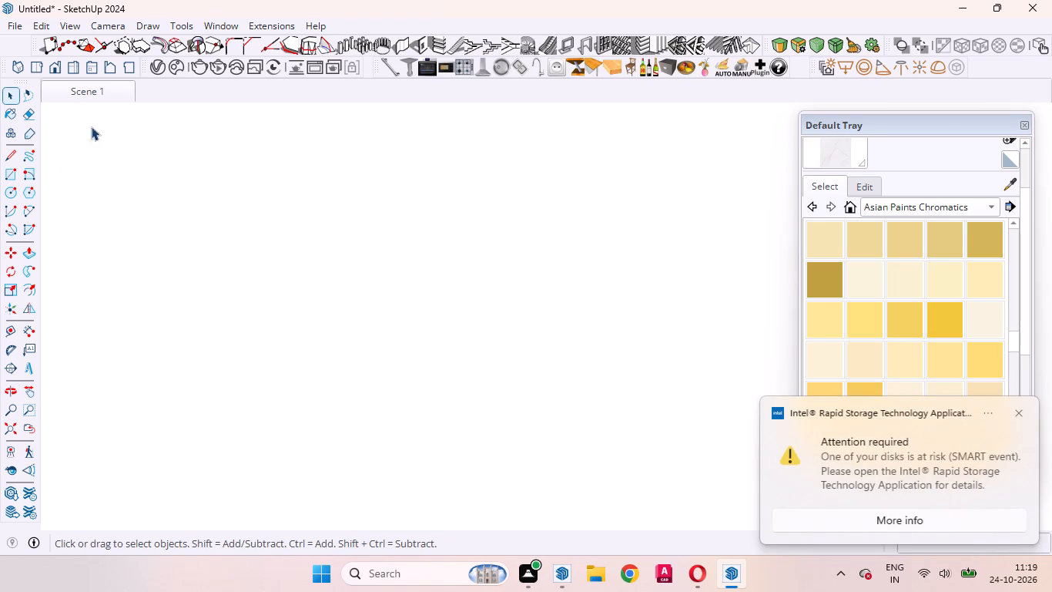
left_click(33, 423)
middle_click_drag(495, 385, 561, 137)
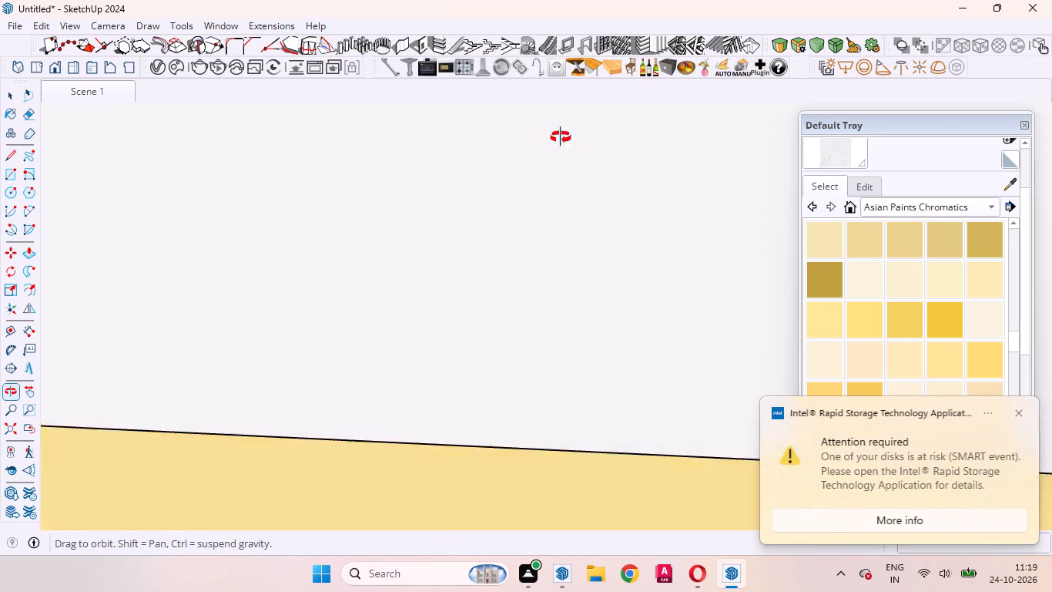
middle_click_drag(561, 137, 562, 133)
scroll(562, 146, "up", 1)
scroll(527, 288, "down", 20)
scroll(527, 288, "down", 6)
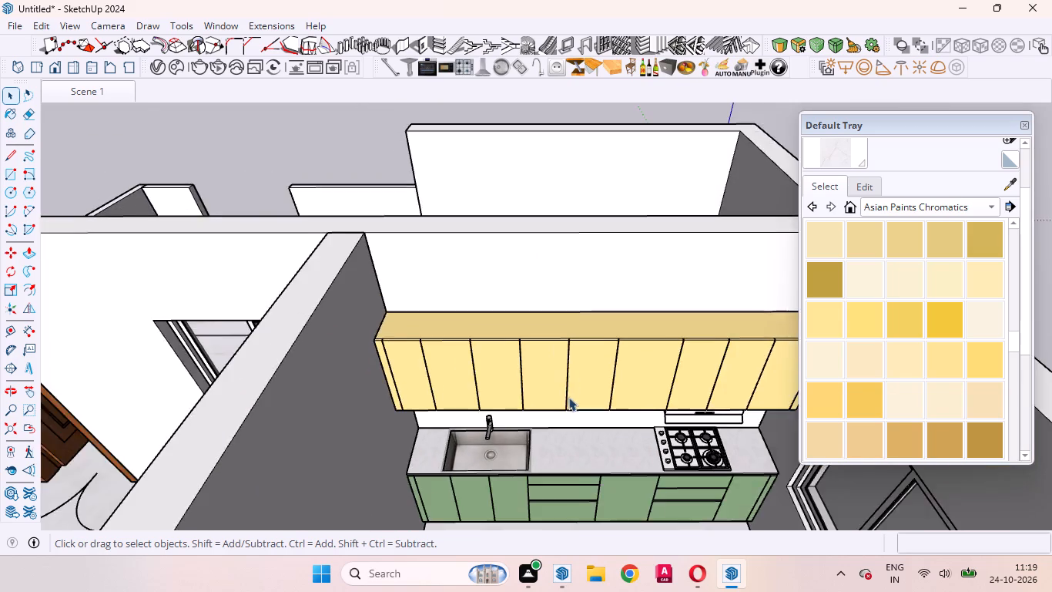
scroll(568, 399, "up", 1)
middle_click_drag(568, 399, 560, 382)
scroll(548, 442, "up", 5)
middle_click_drag(551, 482, 528, 454)
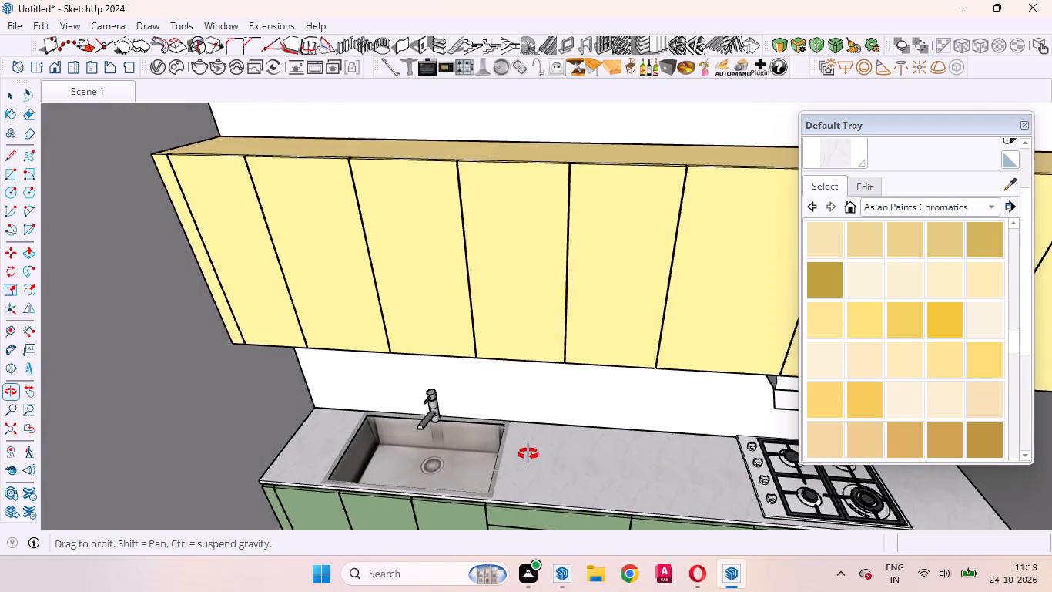
middle_click_drag(528, 454, 510, 442)
scroll(352, 344, "up", 20)
scroll(352, 344, "up", 5)
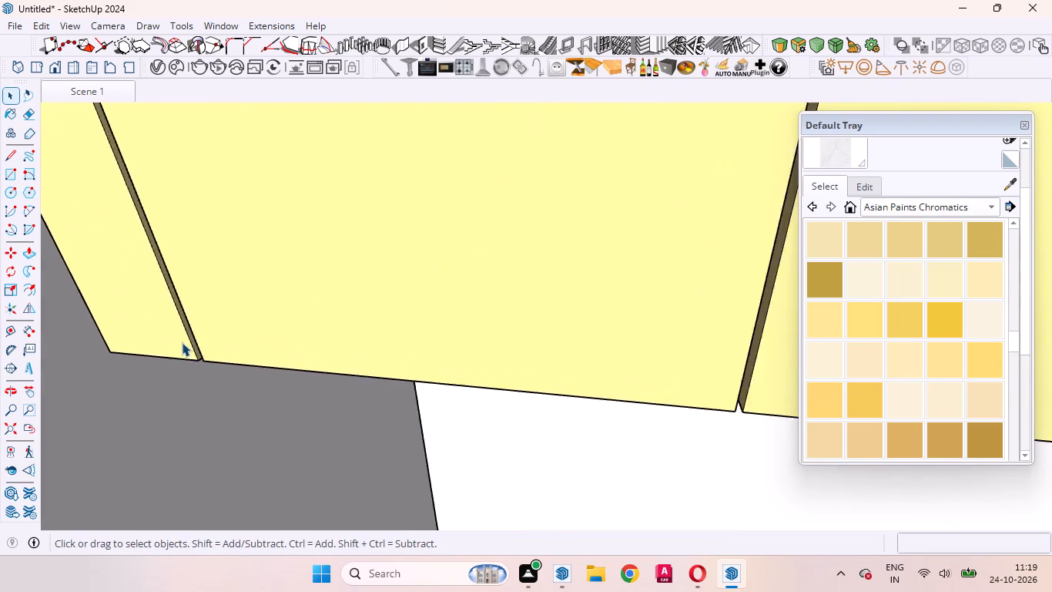
scroll(182, 342, "up", 18)
middle_click_drag(203, 385, 414, 264)
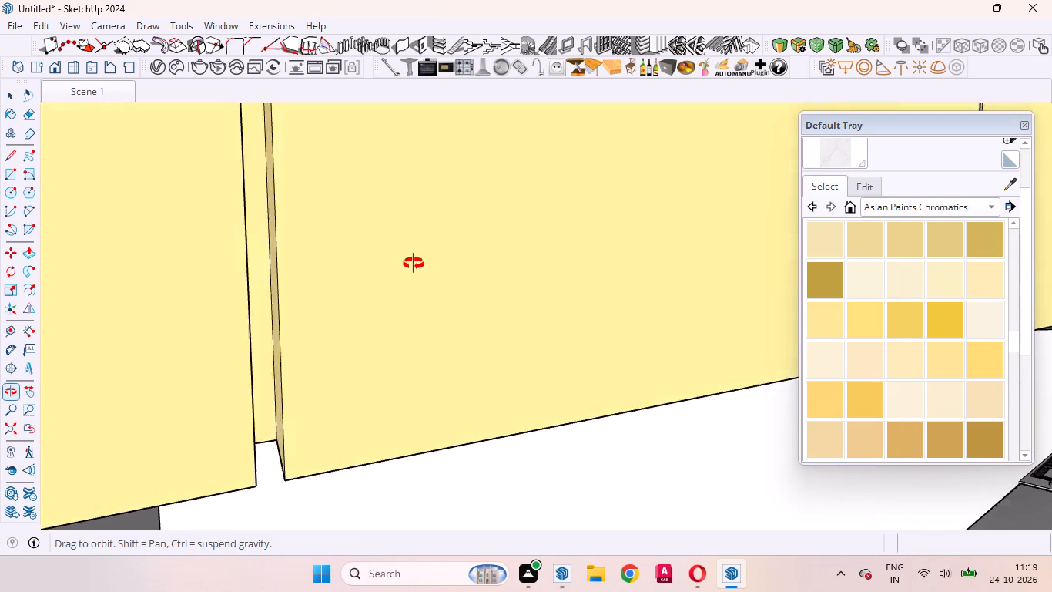
middle_click_drag(414, 264, 248, 478)
scroll(407, 427, "down", 8)
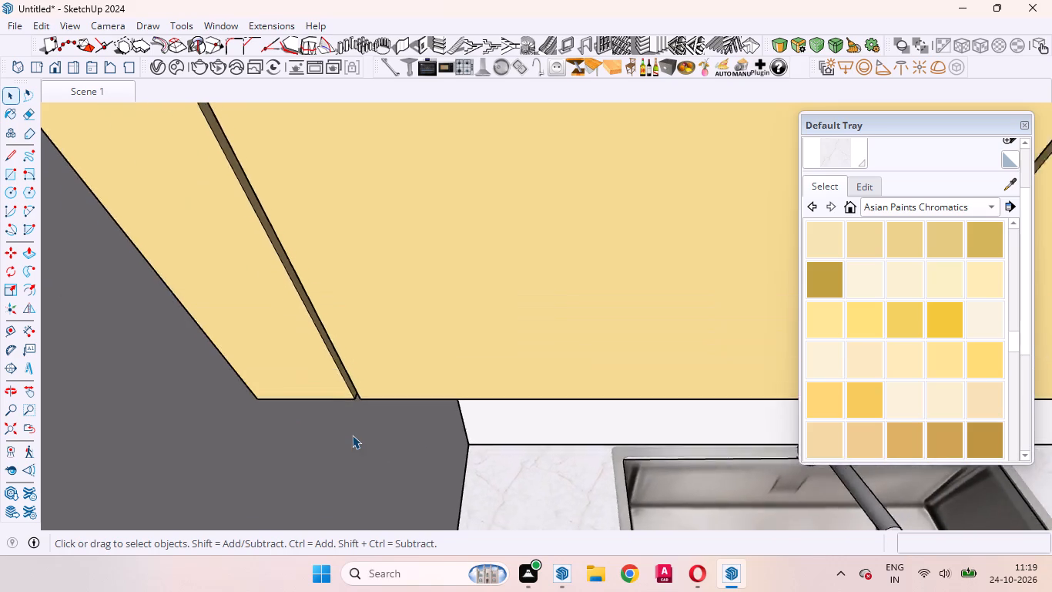
scroll(352, 435, "down", 20)
middle_click_drag(481, 395, 431, 487)
scroll(386, 453, "up", 1)
scroll(387, 382, "down", 19)
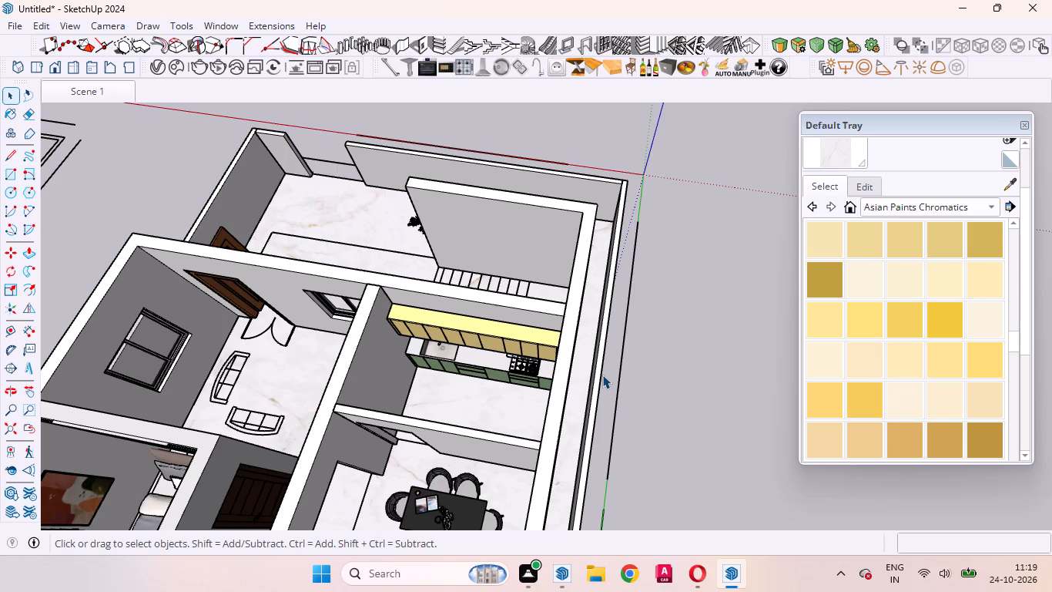
scroll(357, 398, "down", 1)
scroll(378, 303, "up", 11)
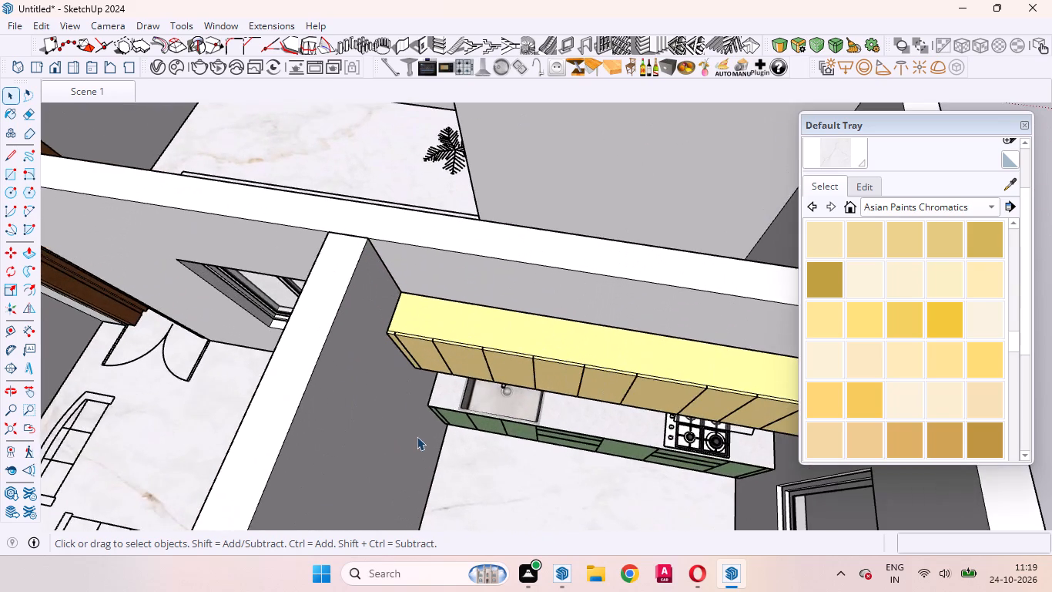
Inspect the sink-side end of the yellow wall cabinets closely, including the door gaps and top edge.
middle_click_drag(419, 436, 472, 319)
scroll(381, 287, "up", 11)
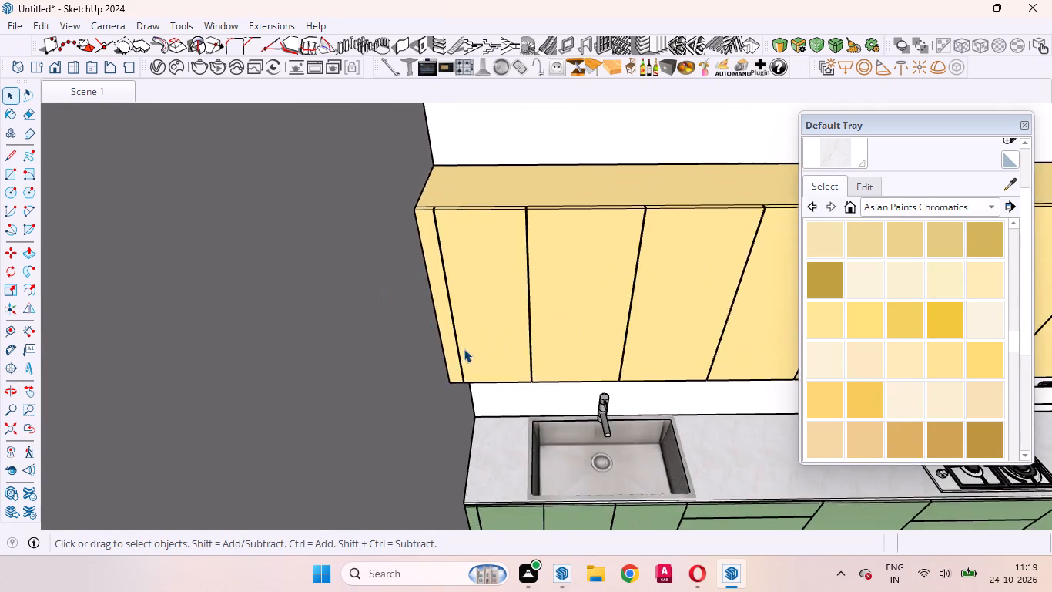
scroll(464, 348, "up", 2)
middle_click_drag(465, 357, 405, 514)
scroll(354, 425, "up", 13)
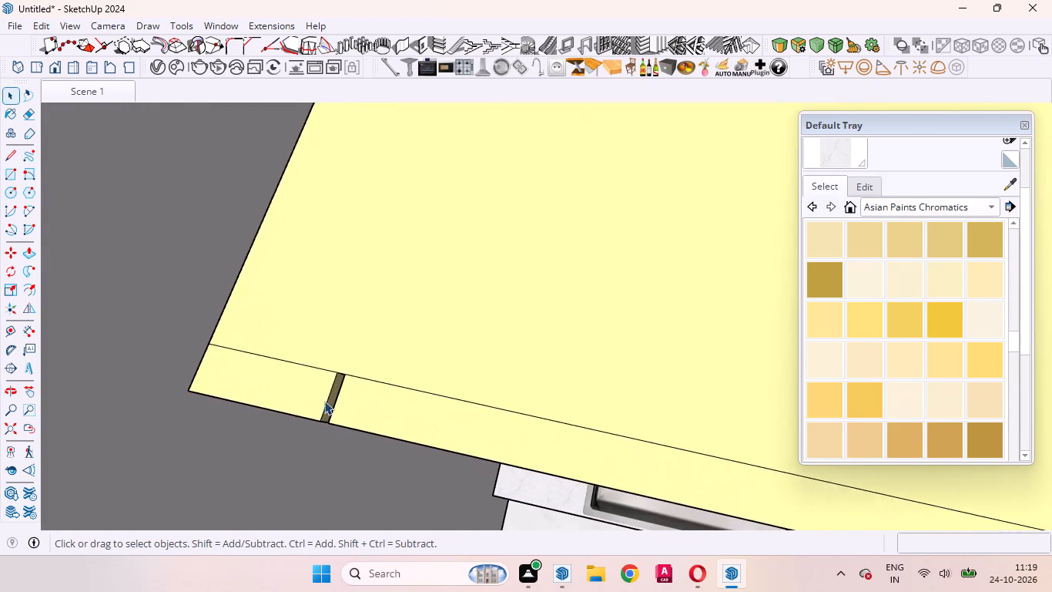
scroll(324, 401, "up", 7)
middle_click_drag(322, 409, 452, 356)
scroll(397, 421, "down", 9)
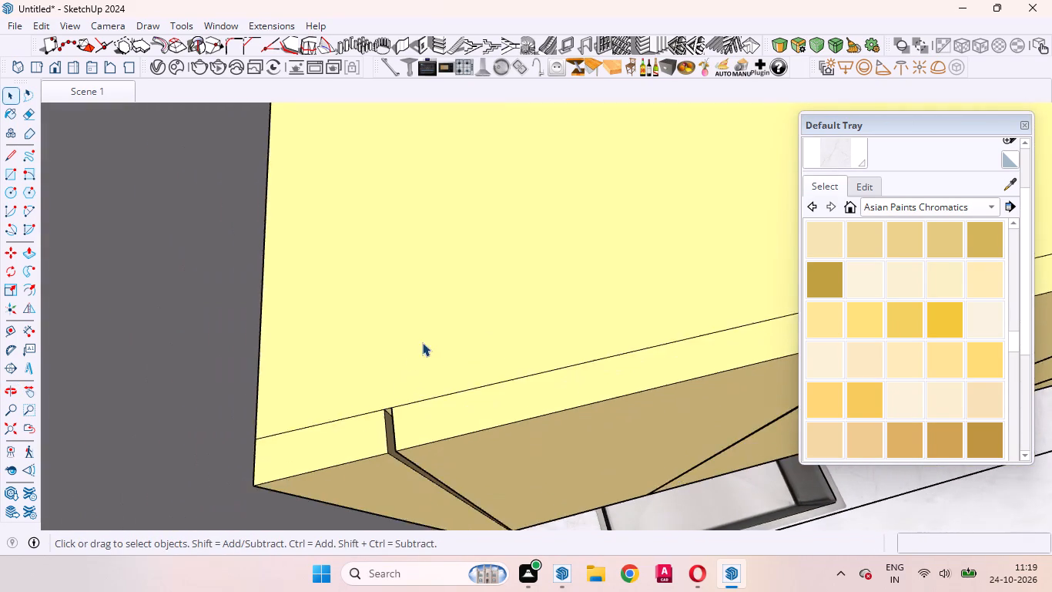
scroll(417, 439, "up", 11)
middle_click_drag(359, 459, 472, 332)
scroll(411, 451, "up", 7)
left_click(414, 455)
scroll(535, 381, "down", 4)
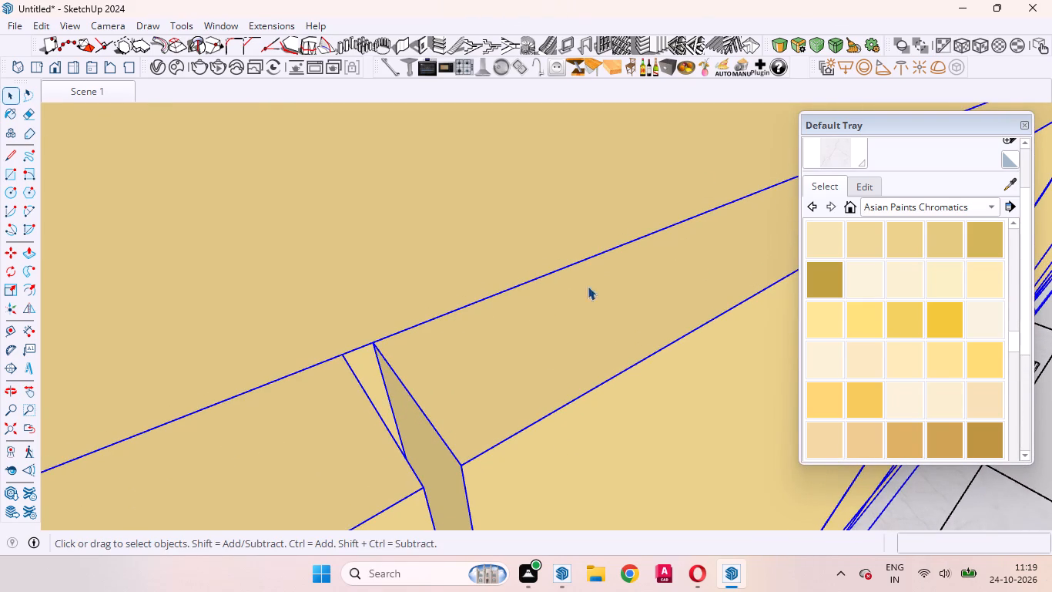
scroll(429, 390, "down", 10)
middle_click_drag(494, 365, 428, 524)
scroll(418, 449, "down", 8)
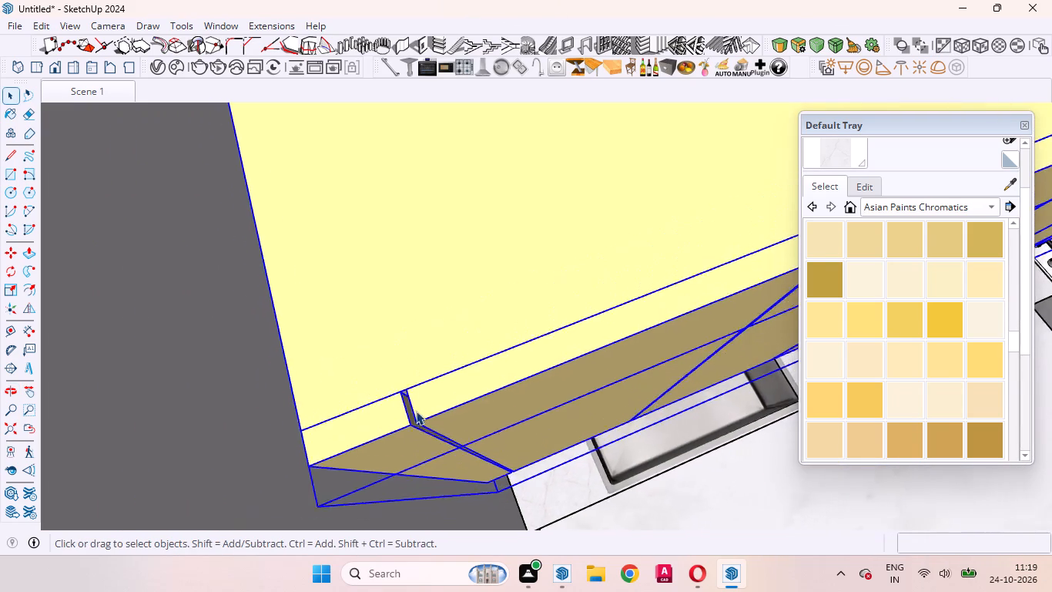
scroll(416, 411, "down", 20)
scroll(416, 411, "down", 20)
scroll(416, 411, "down", 1)
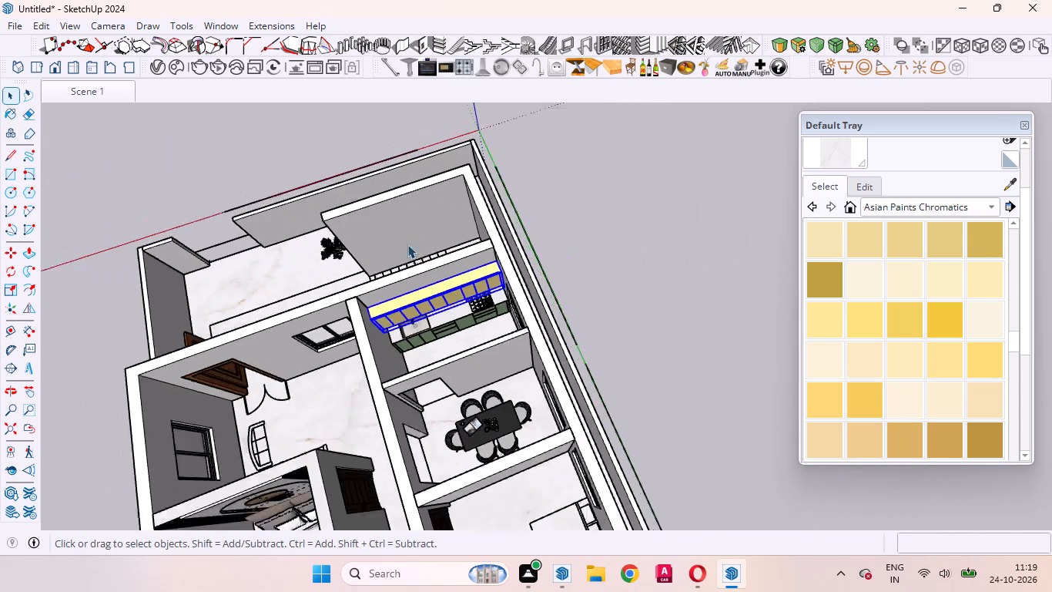
left_click(629, 317)
Look over the house's rooms from several angles, including the living area with the two sofa outlines on the floor.
scroll(467, 277, "up", 4)
middle_click_drag(402, 367, 560, 236)
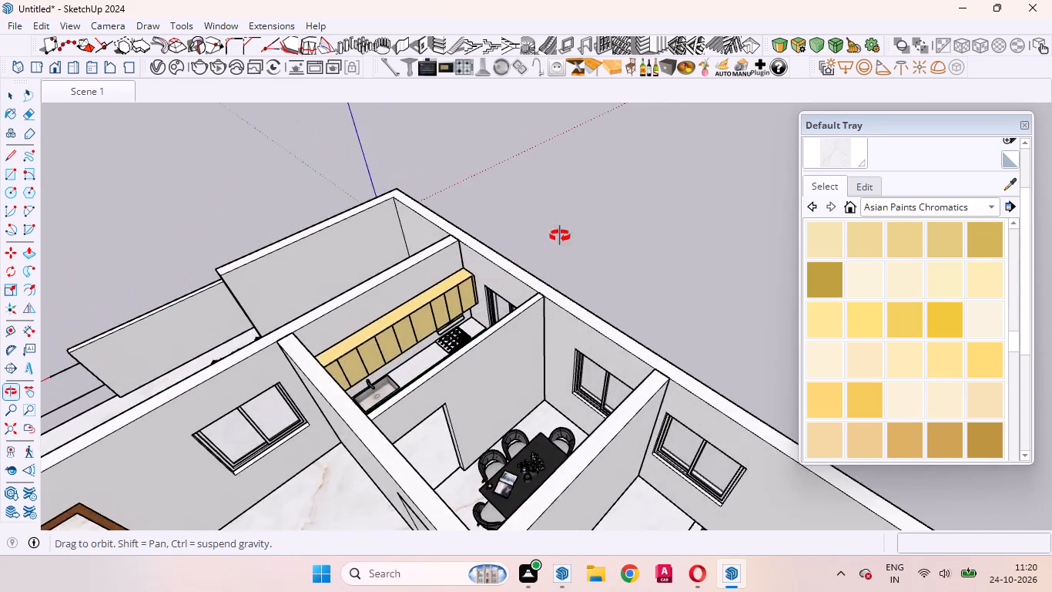
middle_click_drag(560, 236, 581, 227)
scroll(575, 236, "down", 4)
scroll(501, 459, "up", 5)
middle_click_drag(512, 439, 846, 423)
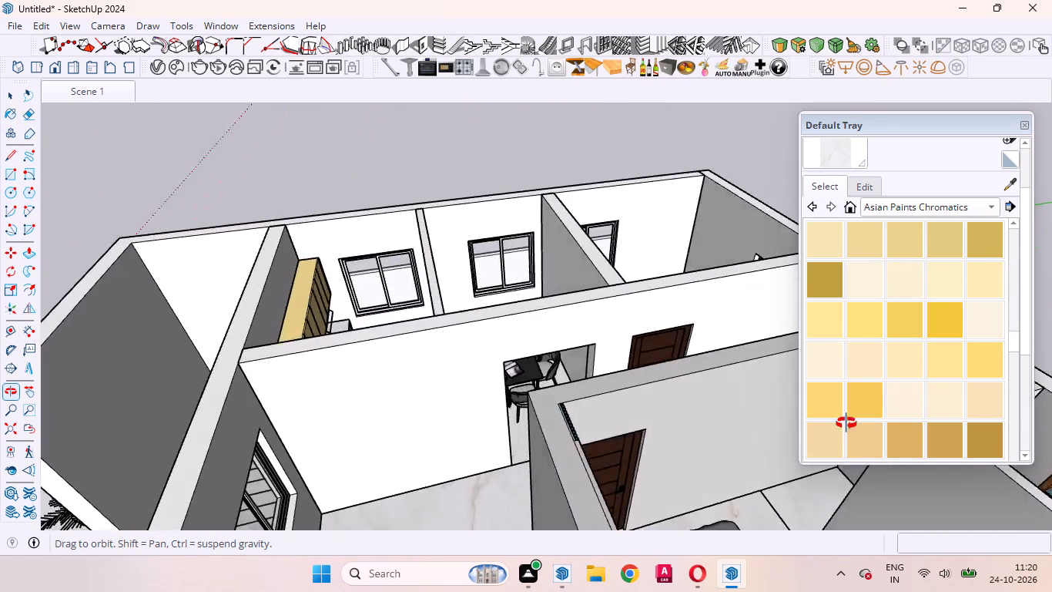
middle_click_drag(846, 423, 1051, 411)
scroll(621, 413, "up", 4)
scroll(578, 309, "down", 3)
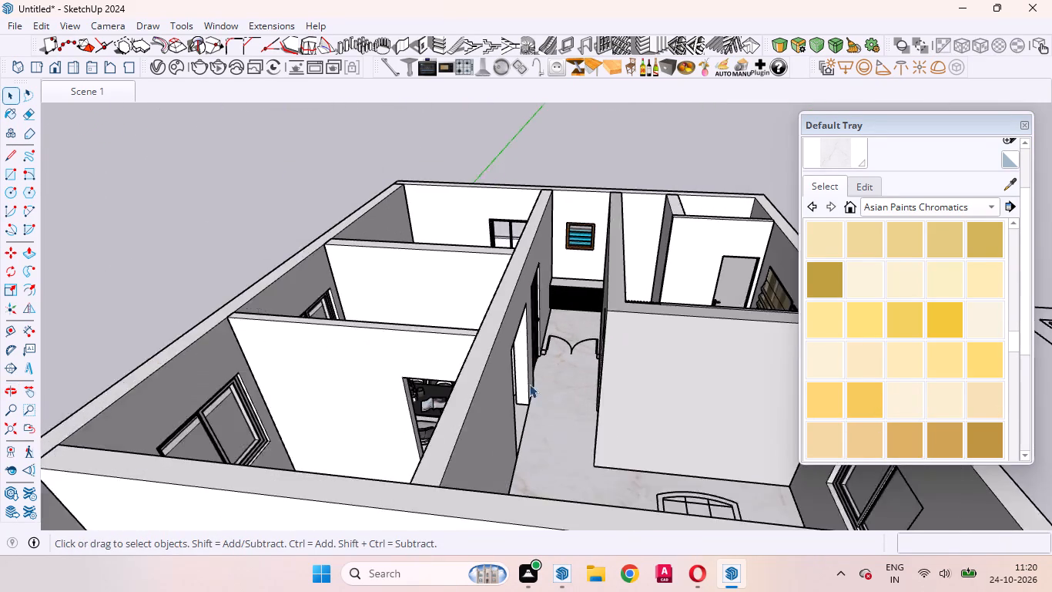
scroll(529, 384, "down", 2)
middle_click_drag(641, 365, 425, 503)
scroll(424, 501, "up", 1)
scroll(603, 363, "up", 4)
middle_click_drag(594, 398, 588, 398)
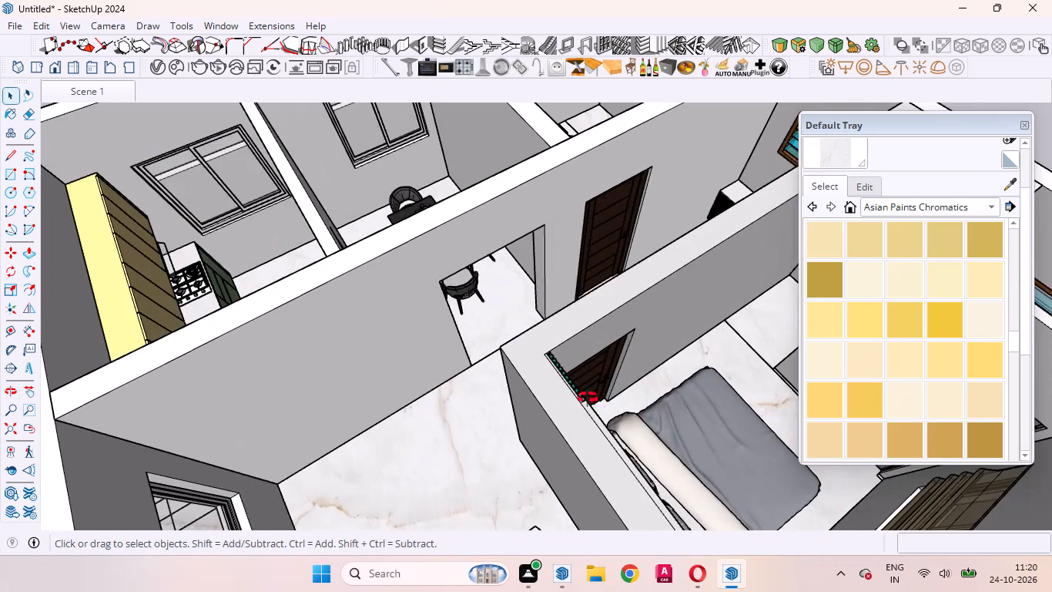
middle_click_drag(588, 398, 509, 296)
scroll(516, 308, "down", 9)
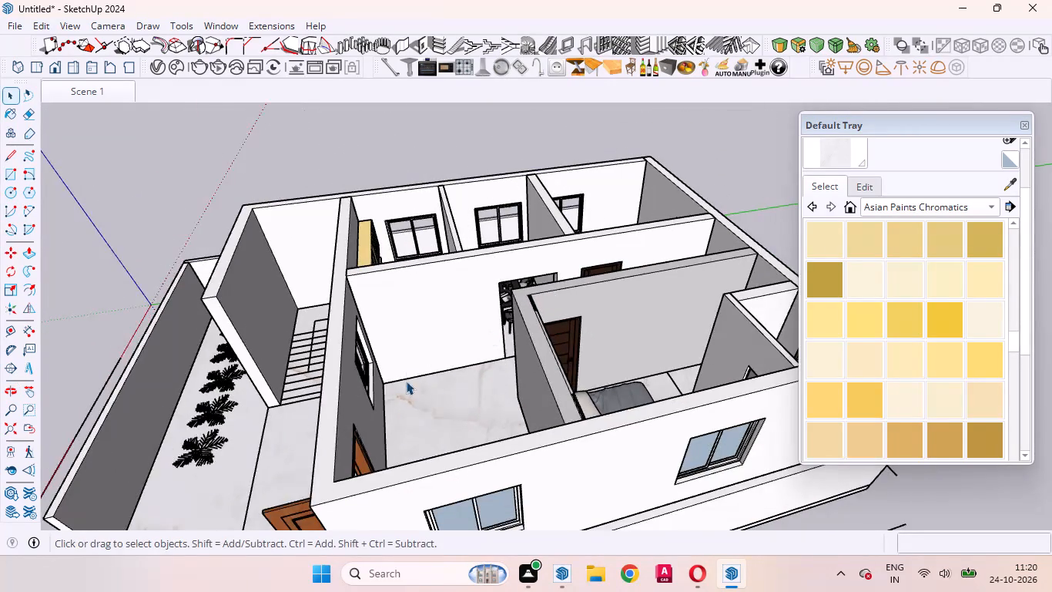
middle_click_drag(409, 395, 730, 503)
scroll(678, 456, "up", 9)
middle_click_drag(605, 452, 629, 444)
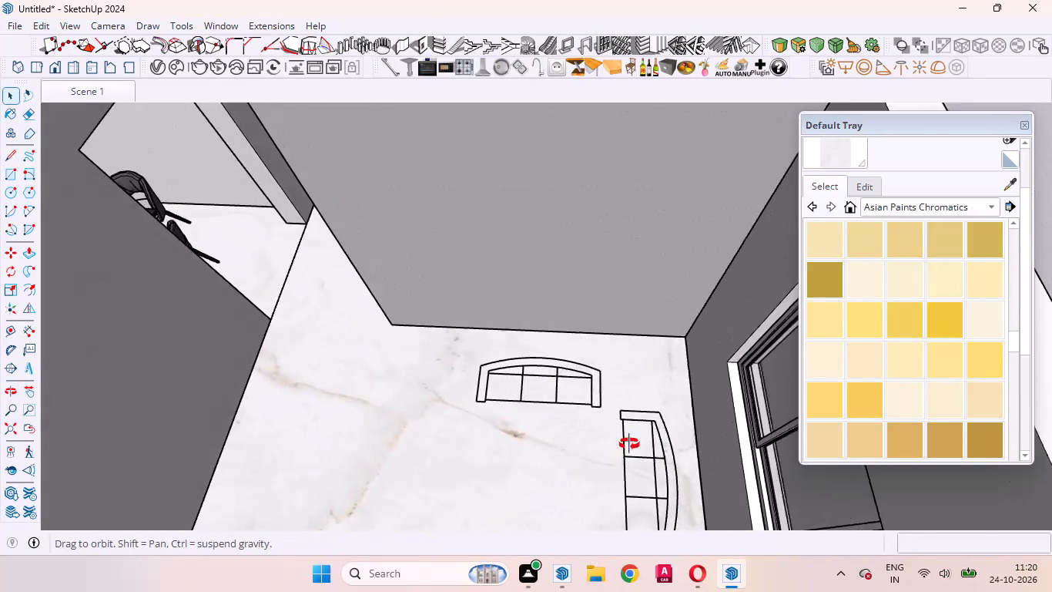
middle_click_drag(629, 444, 702, 385)
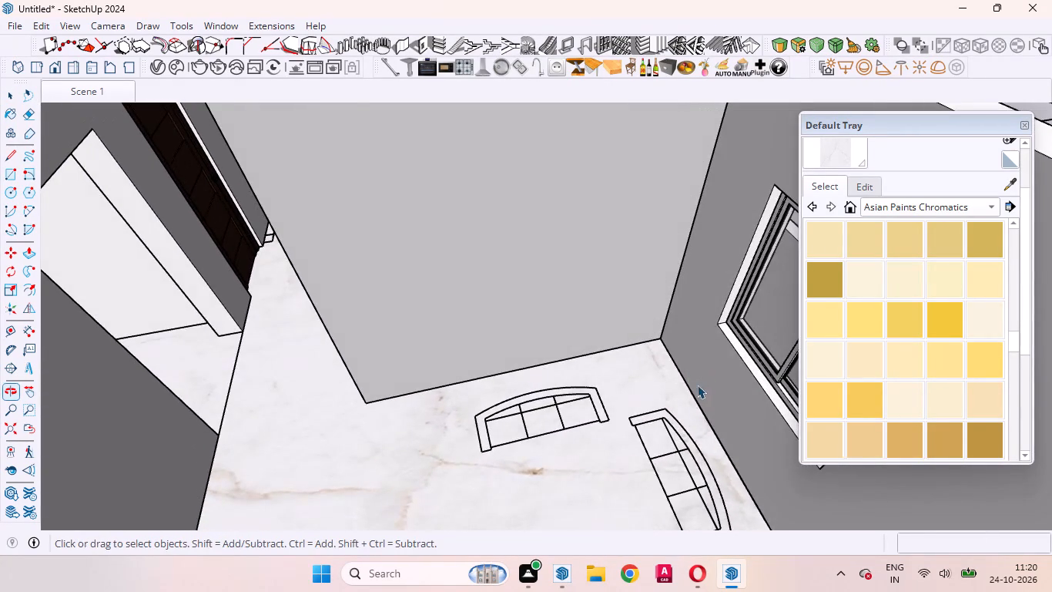
scroll(561, 350, "down", 6)
middle_click_drag(551, 357, 499, 308)
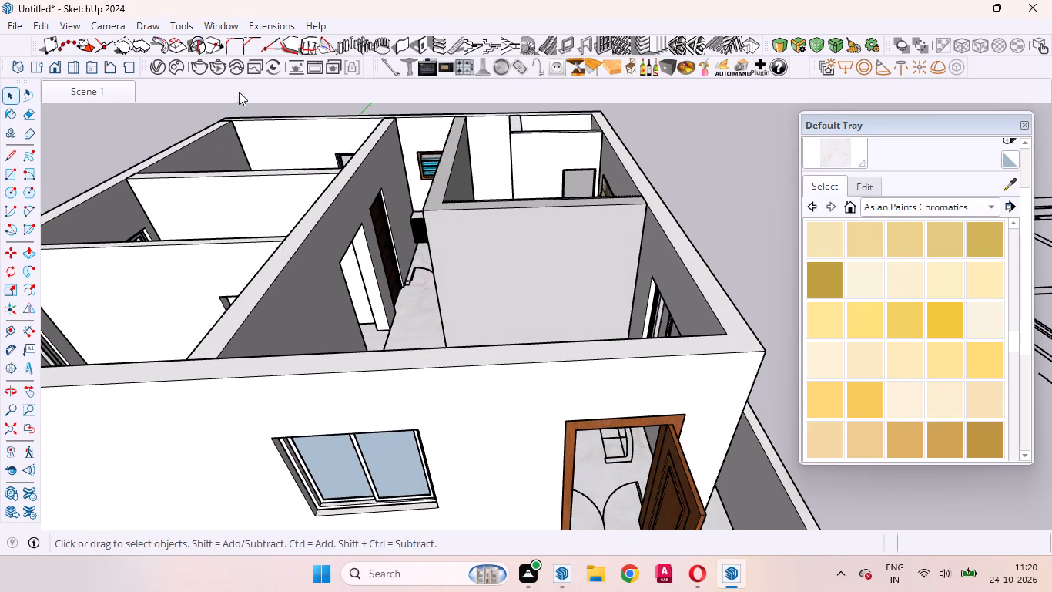
Open 3D Warehouse and replace the existing search text with a model search for "sofa".
left_click(217, 29)
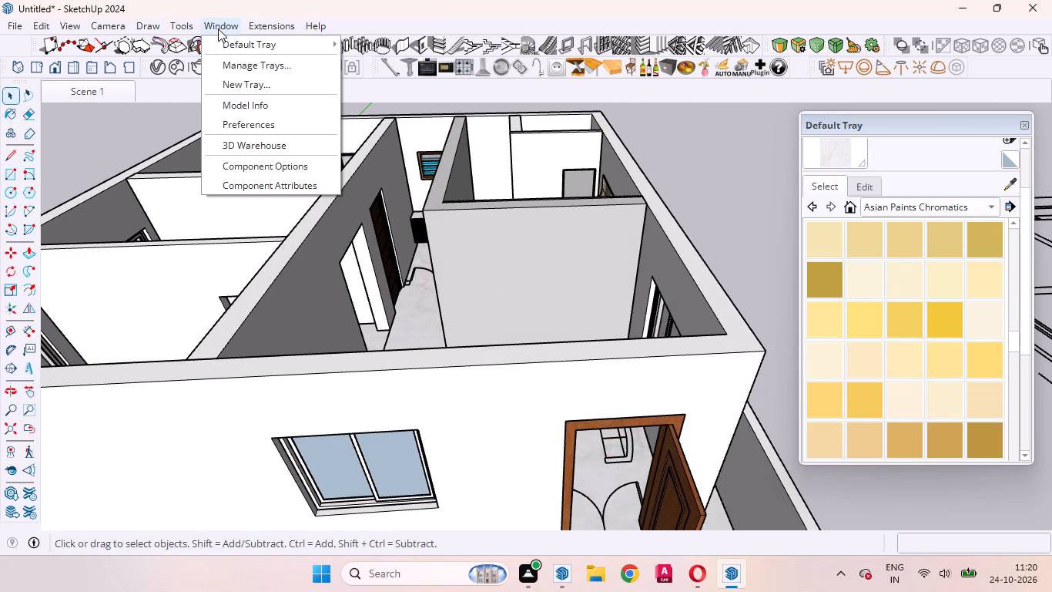
left_click(240, 142)
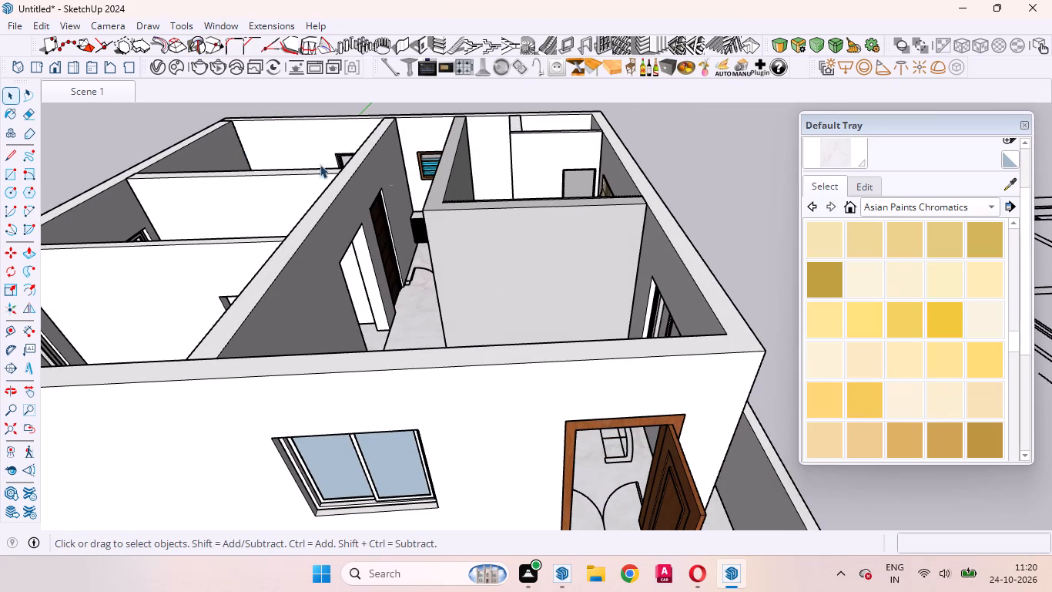
left_click_drag(508, 38, 509, 39)
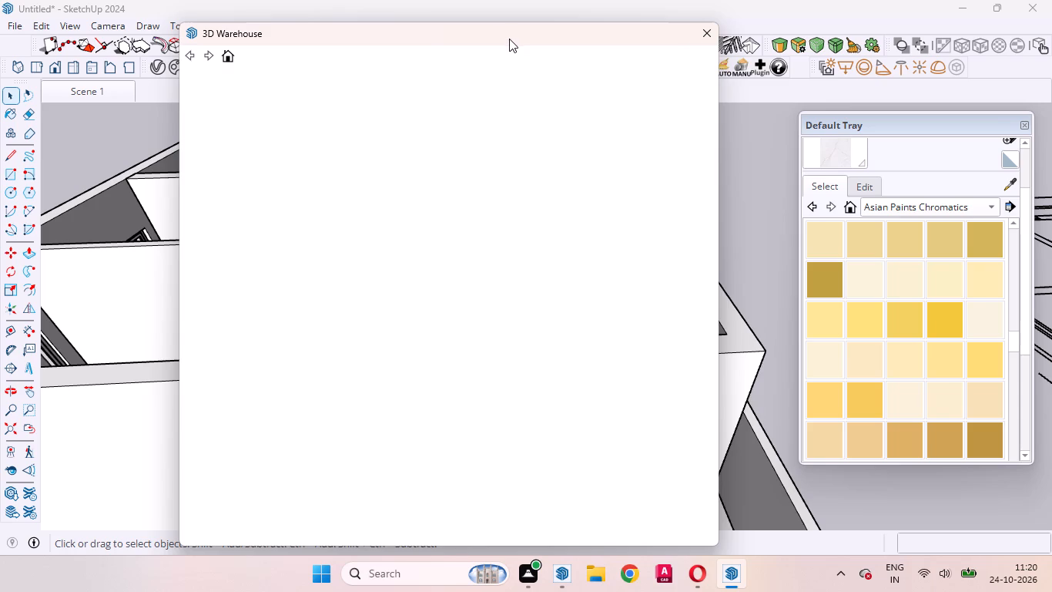
left_click_drag(509, 39, 530, 39)
left_click_drag(530, 39, 511, 51)
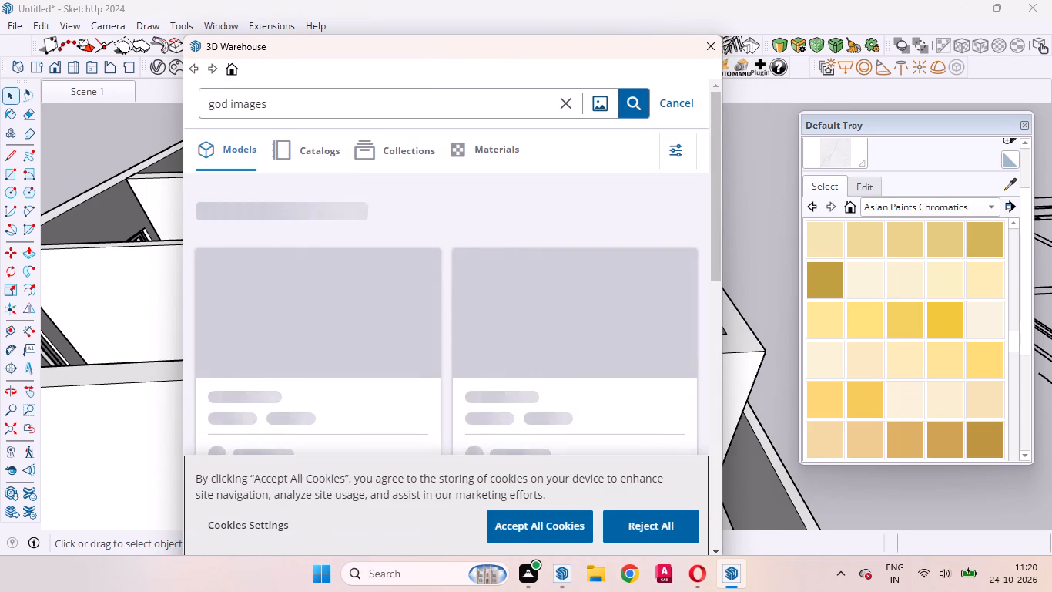
left_click_drag(294, 106, 217, 107)
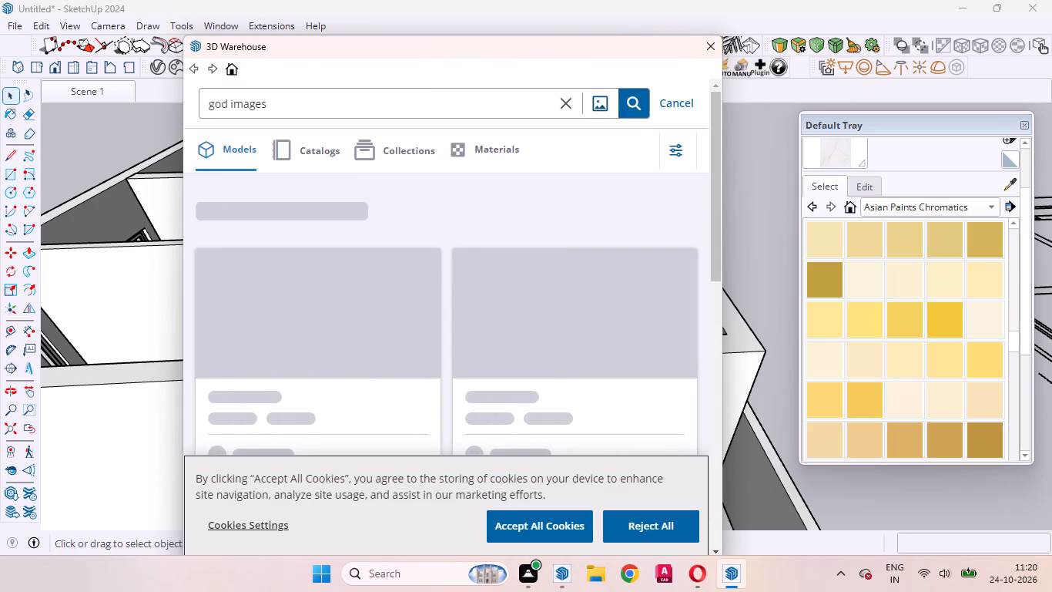
left_click(316, 106)
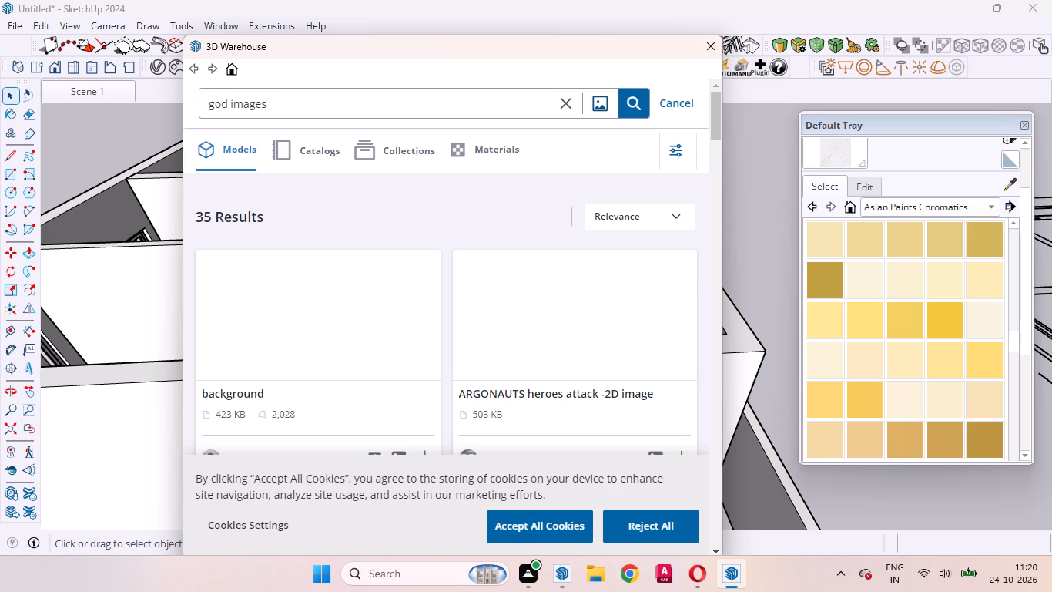
key("BackSpace")
key("BackSpace")
key("BackSpace")
key("BackSpace")
key("BackSpace")
key("BackSpace")
key("BackSpace")
key("BackSpace")
key("BackSpace")
key("BackSpace")
key("BackSpace")
key("BackSpace")
key("BackSpace")
key("BackSpace")
key("BackSpace")
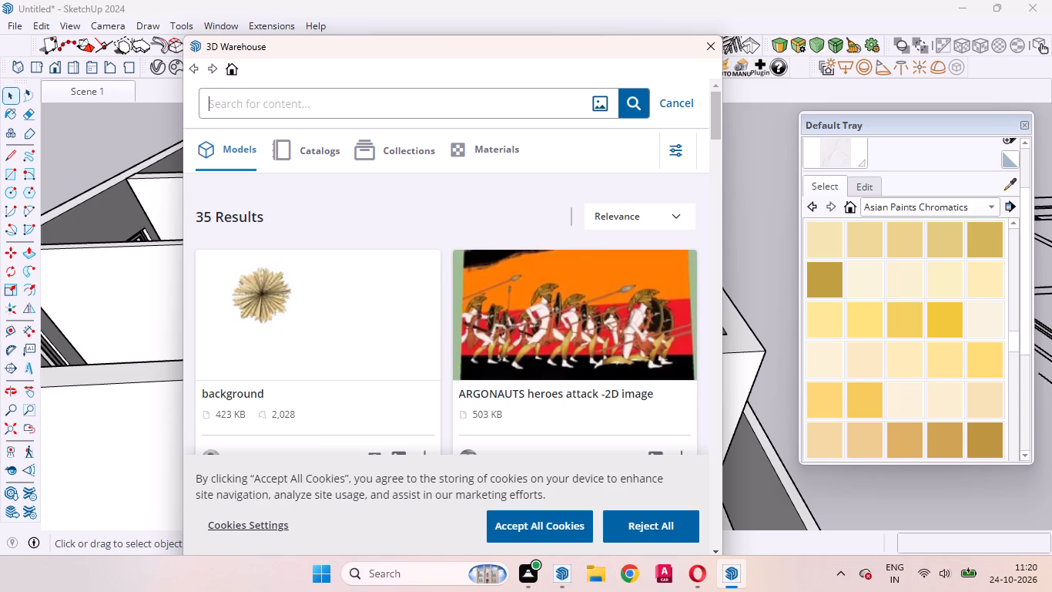
type("sof")
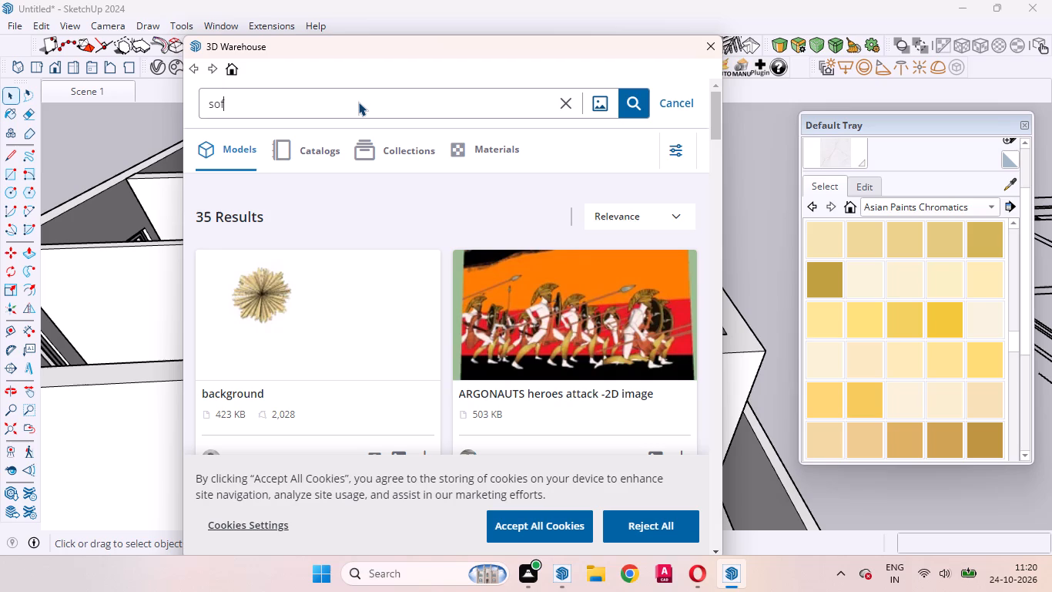
key("a")
Look through the sofa search results and load the 6.6 MB model titled "SOFA" directly into the house model.
scroll(472, 263, "down", 7)
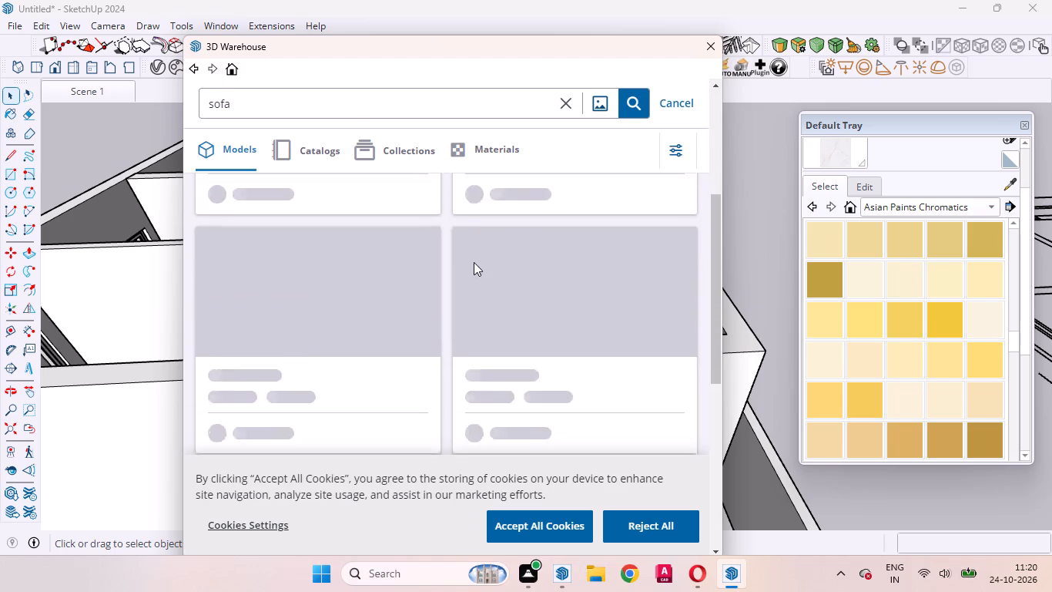
scroll(476, 265, "up", 13)
scroll(483, 275, "down", 8)
scroll(483, 275, "up", 4)
scroll(483, 275, "down", 4)
scroll(483, 275, "up", 4)
scroll(483, 275, "down", 4)
scroll(484, 276, "up", 4)
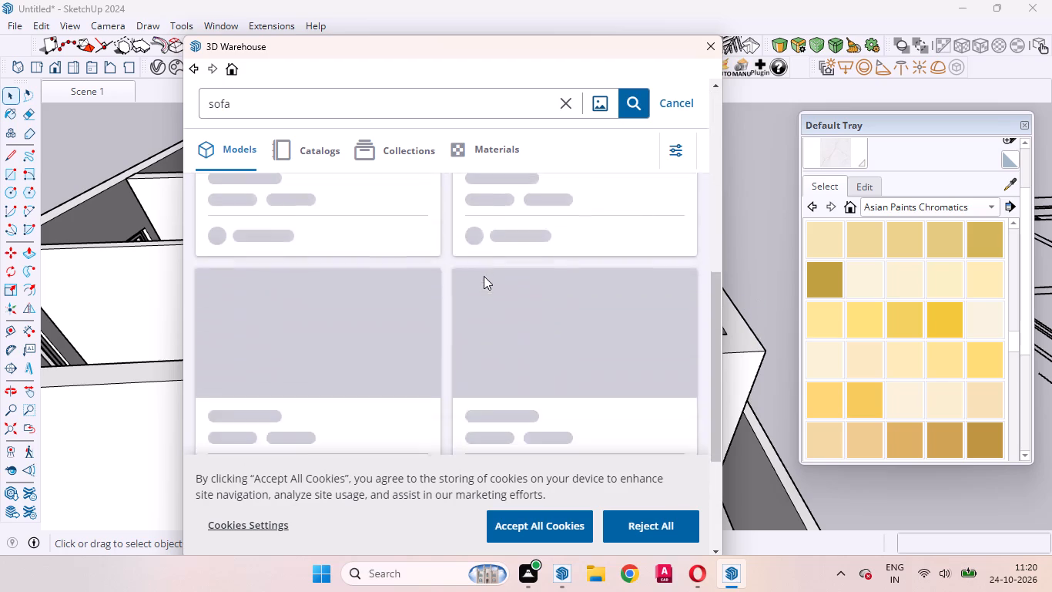
scroll(484, 276, "down", 3)
scroll(484, 277, "up", 2)
scroll(484, 277, "down", 3)
scroll(484, 277, "up", 1)
scroll(484, 277, "down", 2)
scroll(484, 277, "up", 13)
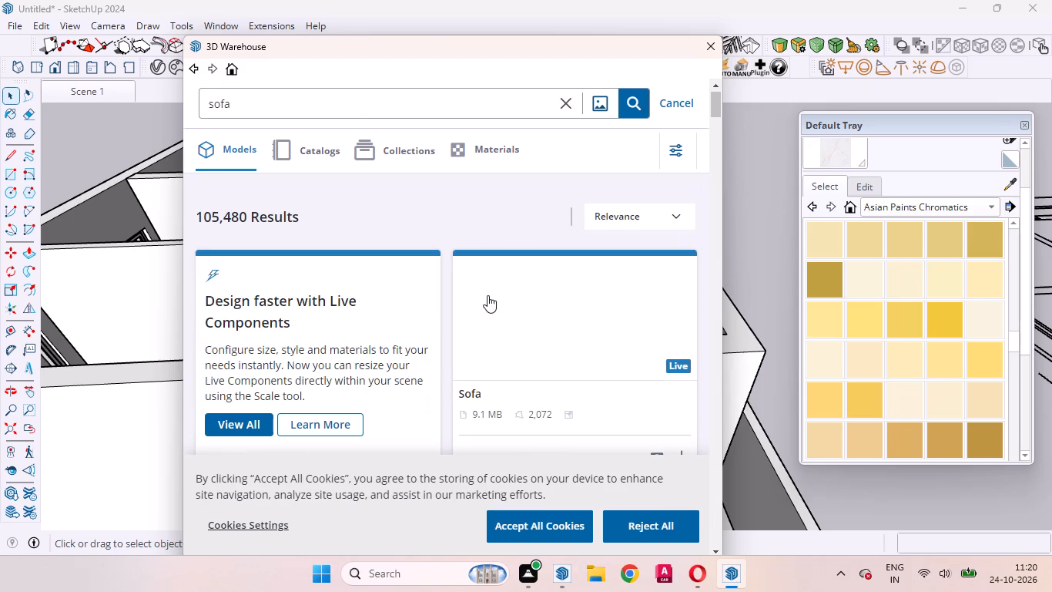
scroll(487, 295, "down", 2)
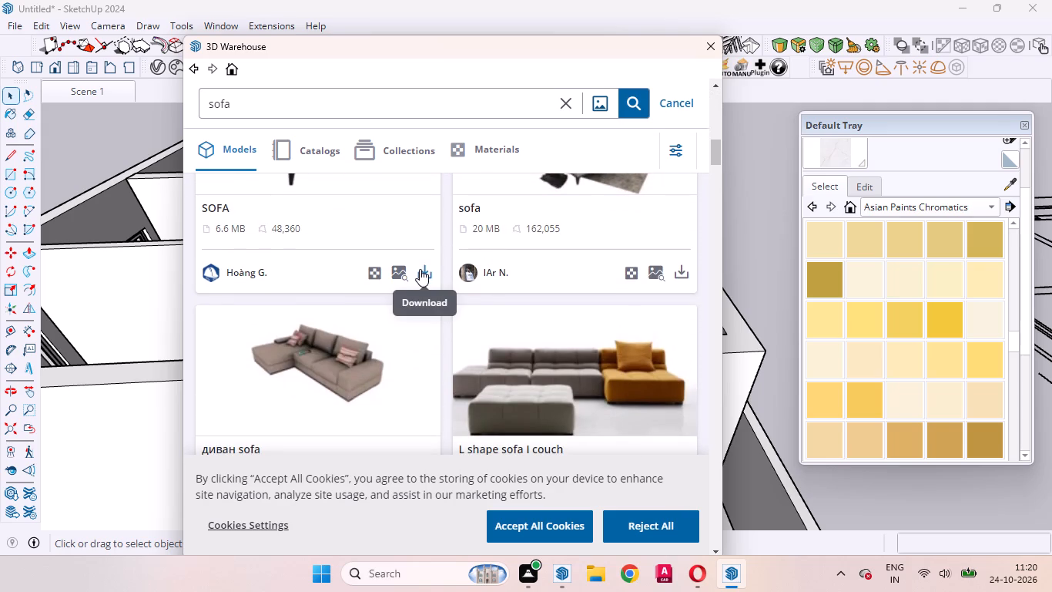
left_click(420, 269)
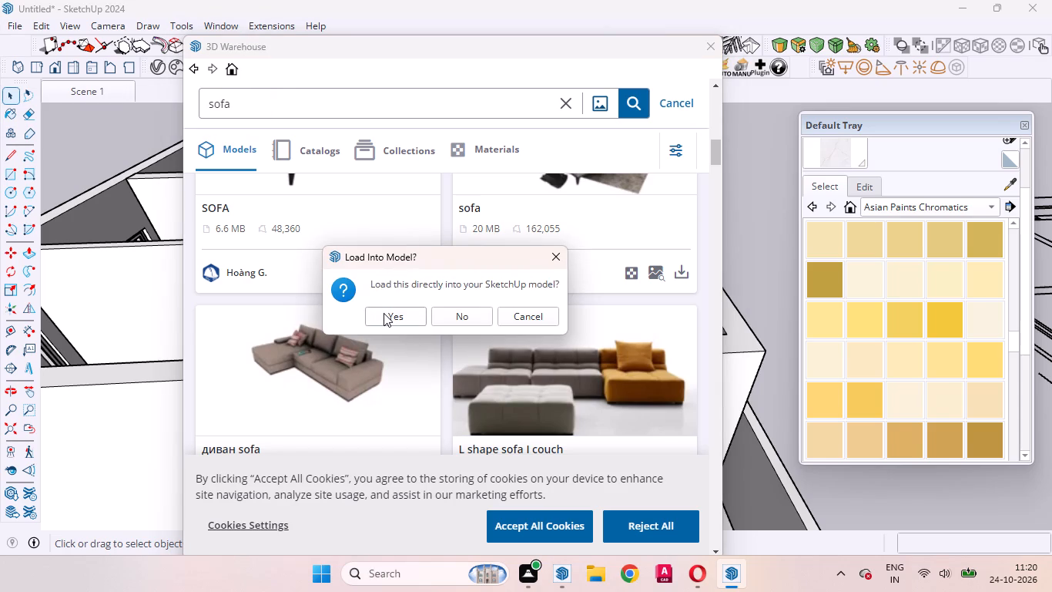
left_click(384, 313)
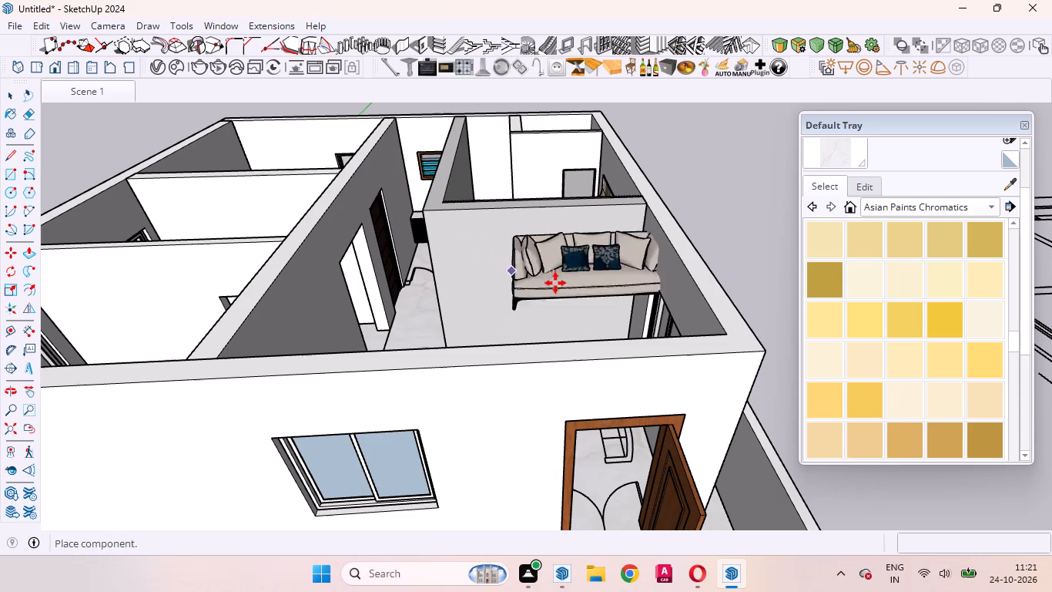
Place the sofa on the living area's marble floor, along the partition wall over the sofa outline, and deselect it.
scroll(535, 281, "down", 6)
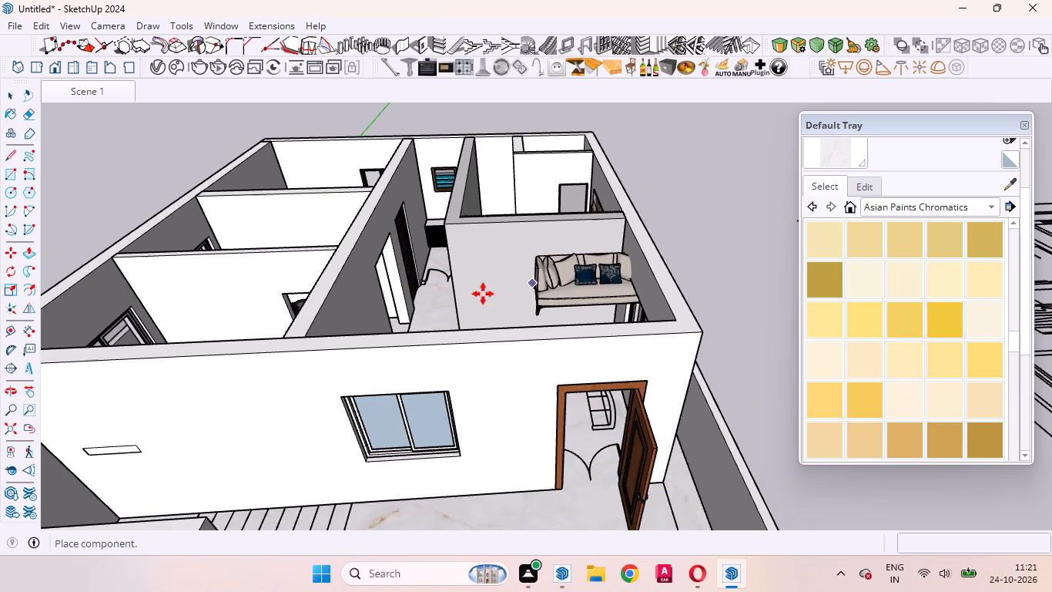
middle_click_drag(483, 298, 706, 467)
scroll(557, 407, "up", 6)
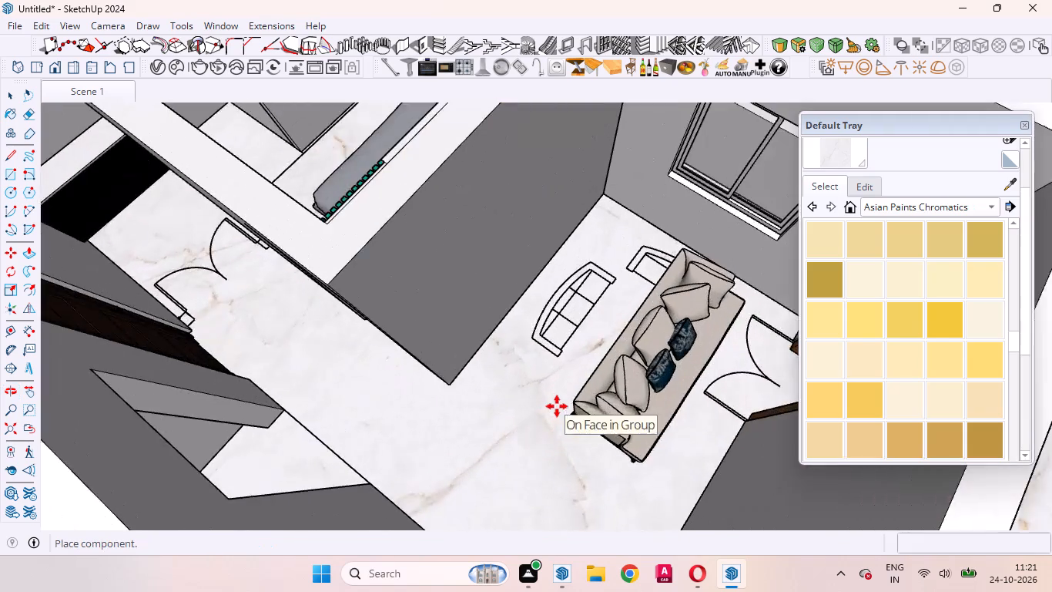
scroll(557, 406, "up", 5)
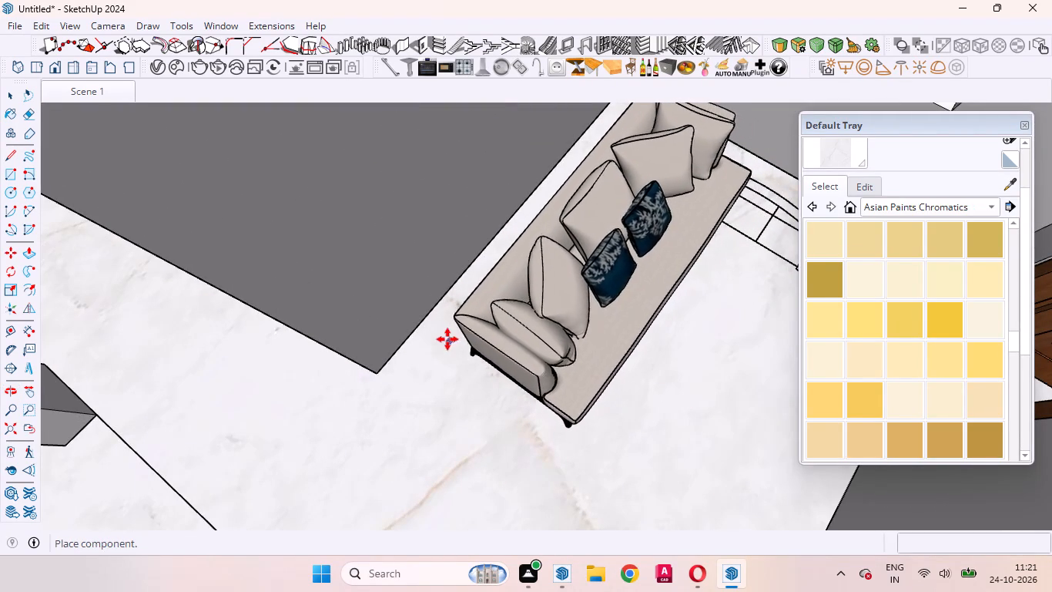
left_click(442, 337)
scroll(481, 380, "down", 9)
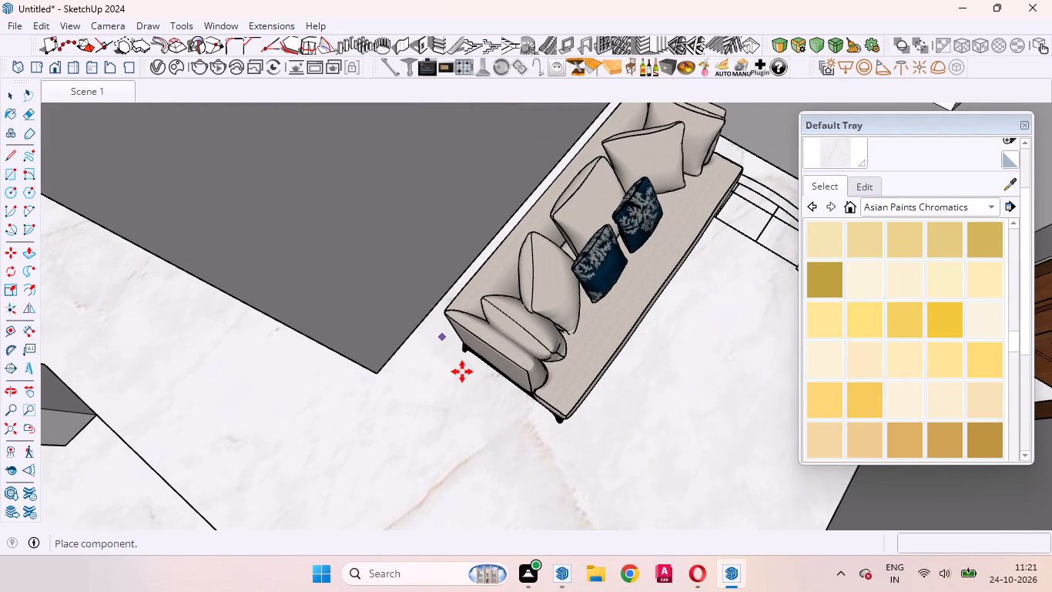
scroll(462, 372, "down", 6)
scroll(571, 384, "down", 15)
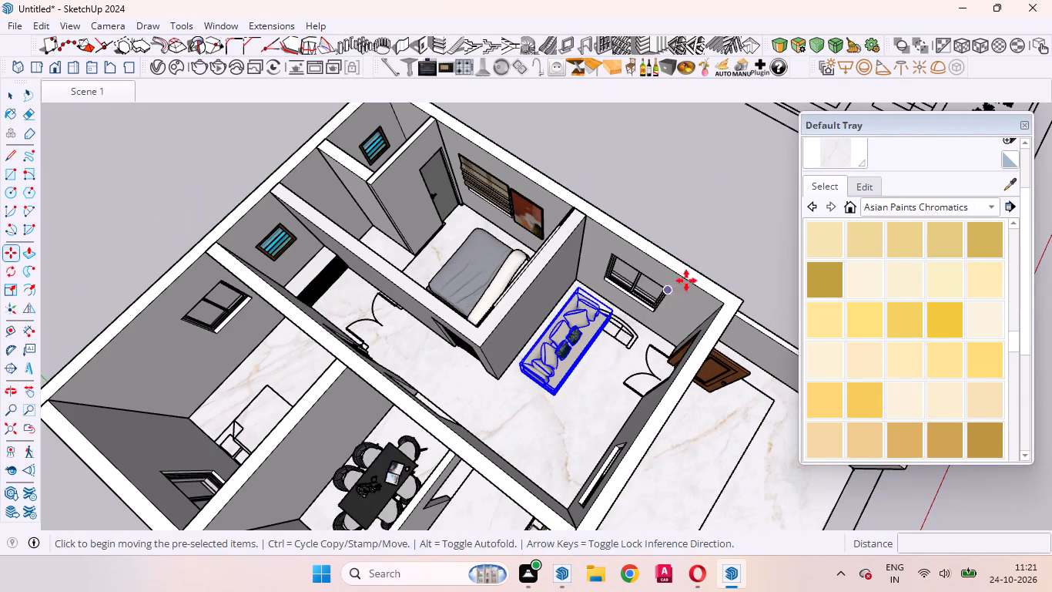
key("space")
left_click(711, 220)
Inspect the placed sofa up close and from above, comparing it with the second sofa outline and the surrounding walls.
scroll(538, 394, "up", 18)
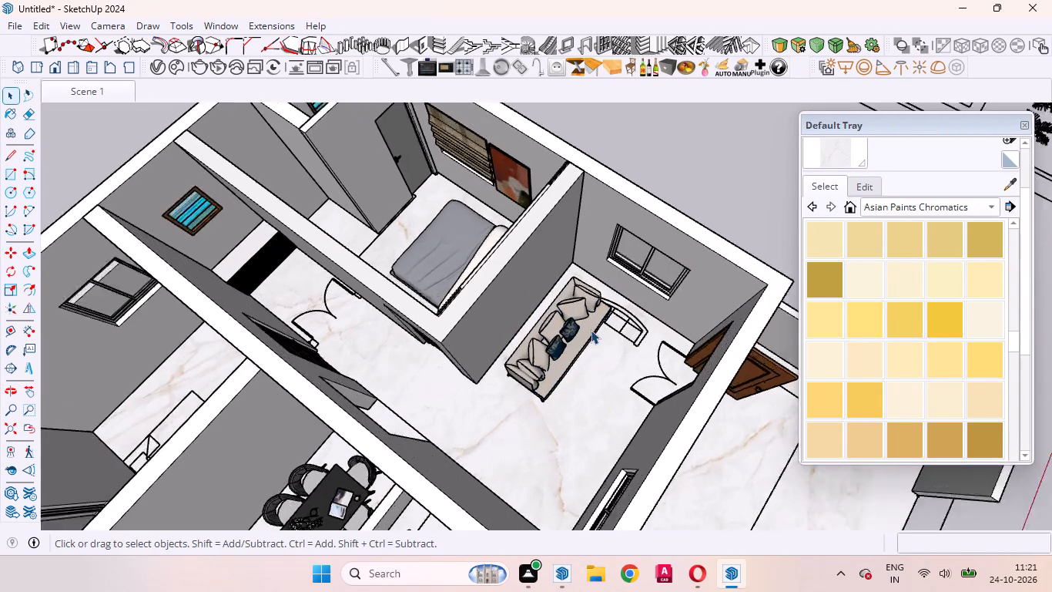
scroll(591, 330, "up", 1)
middle_click_drag(604, 358, 435, 327)
scroll(435, 326, "up", 7)
middle_click_drag(530, 415, 484, 408)
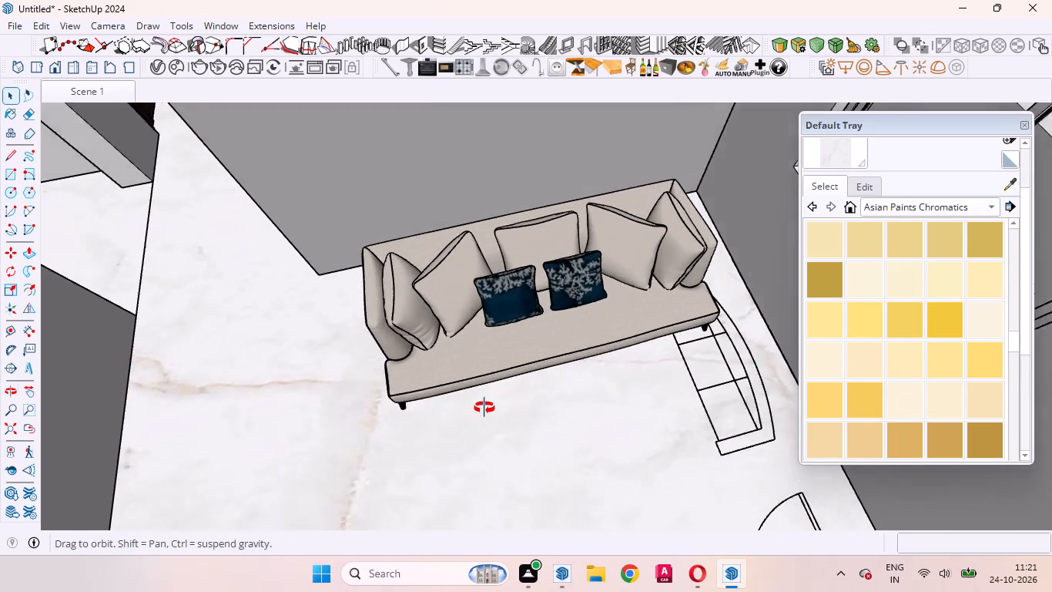
middle_click_drag(484, 408, 479, 408)
key("m")
scroll(527, 440, "down", 6)
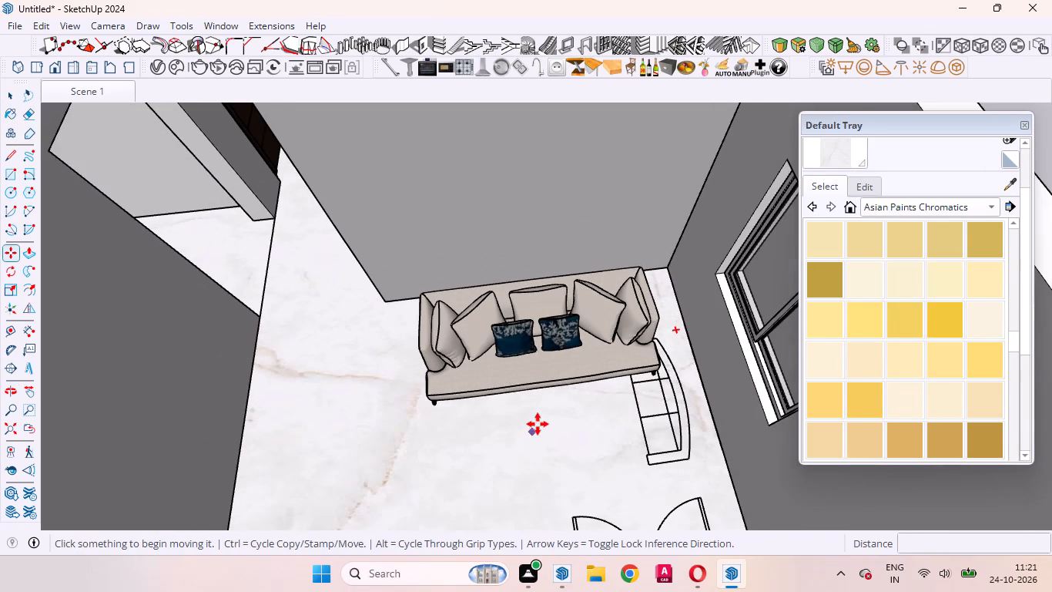
scroll(538, 424, "down", 20)
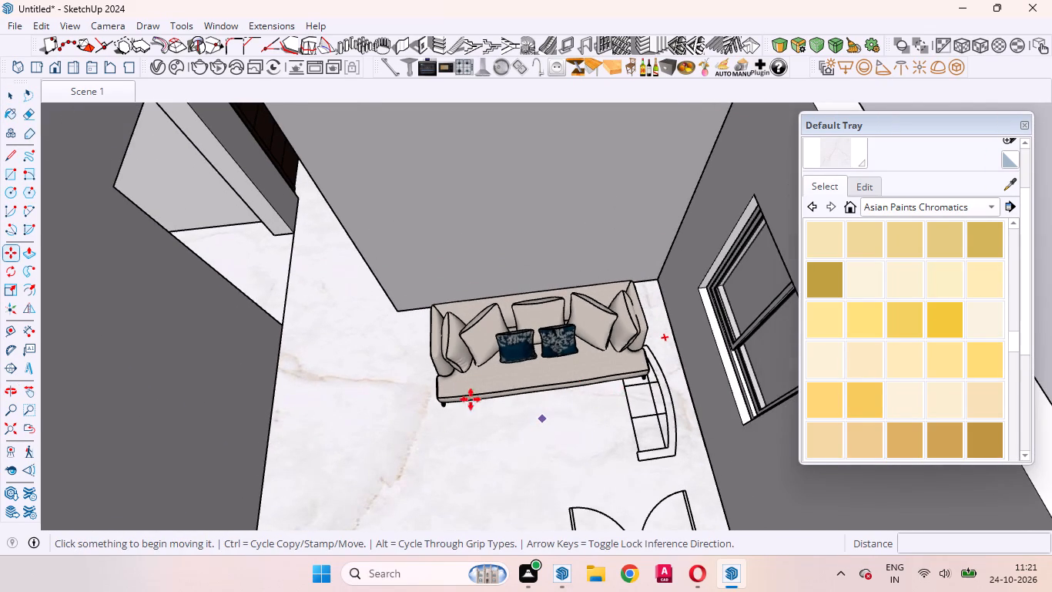
scroll(496, 382, "down", 6)
middle_click_drag(554, 456, 762, 477)
key("space")
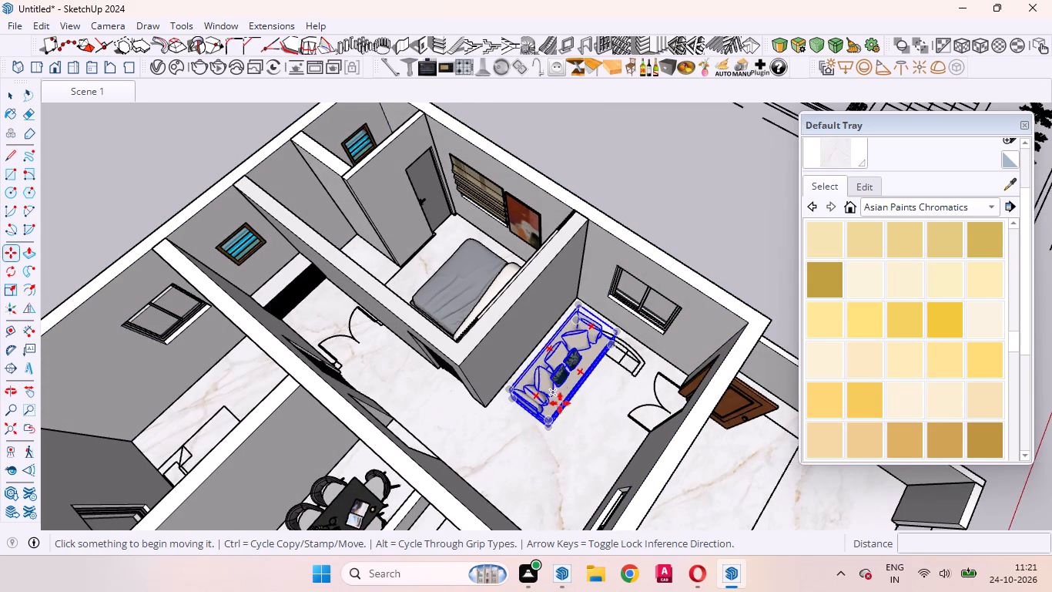
Rotate the sofa 90 degrees in plan about a point on the living area floor.
left_click(551, 382)
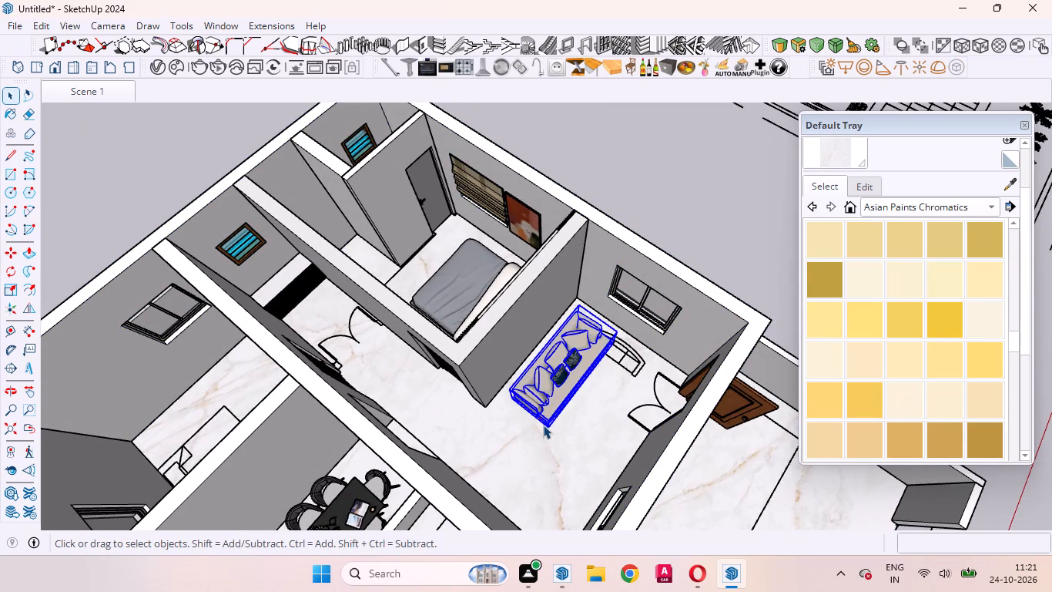
key("q")
left_click(607, 438)
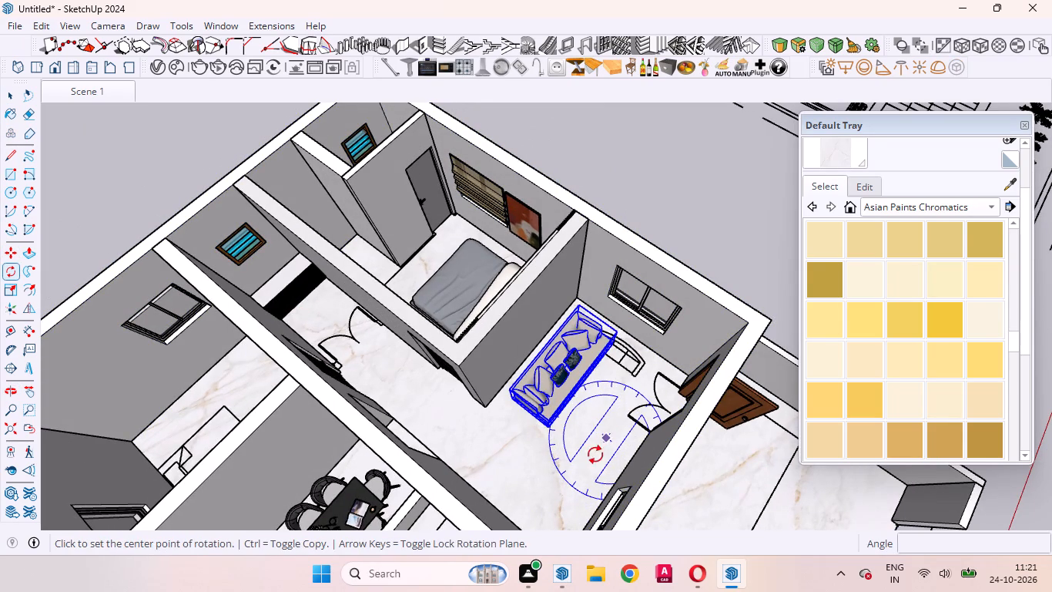
left_click(569, 484)
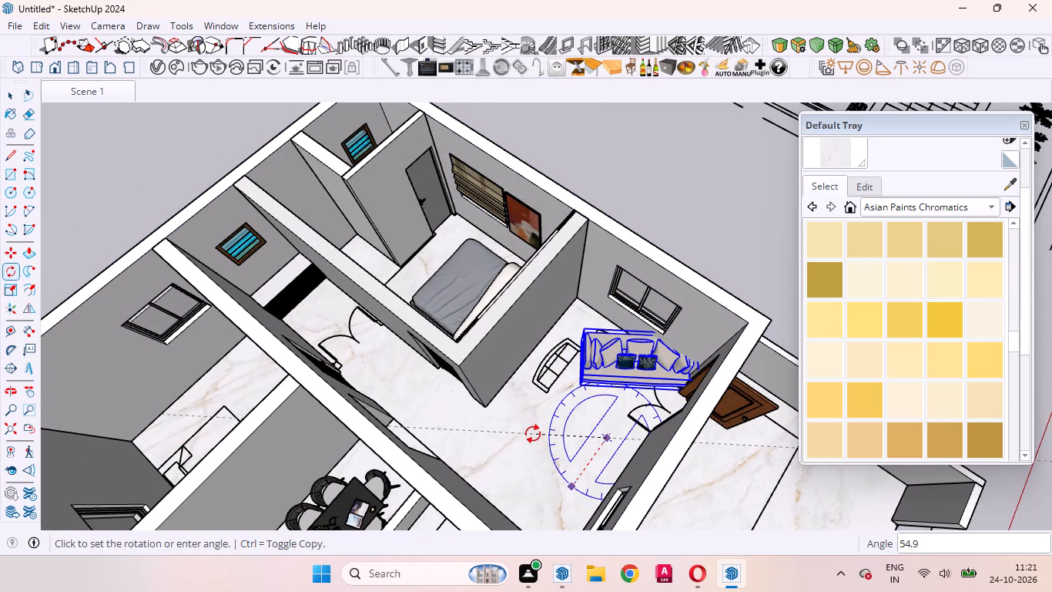
type("90")
key("Return")
key("space")
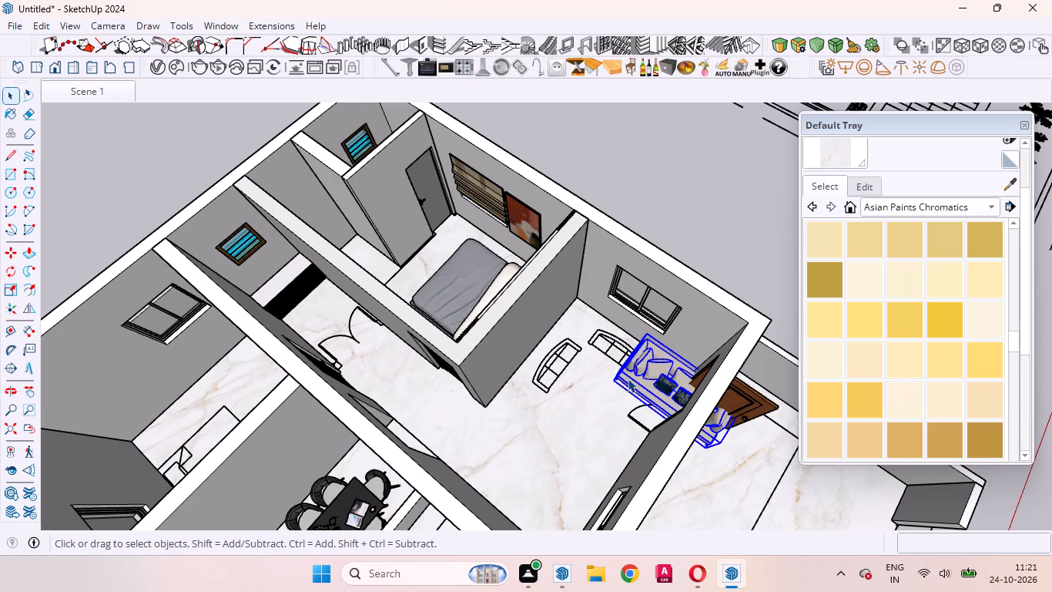
Move the sofa about 4' 1 3/4" across the floor, in front of the living area window wall.
scroll(632, 374, "up", 12)
middle_click_drag(589, 398, 873, 358)
scroll(872, 358, "up", 1)
key("m")
left_click(643, 378)
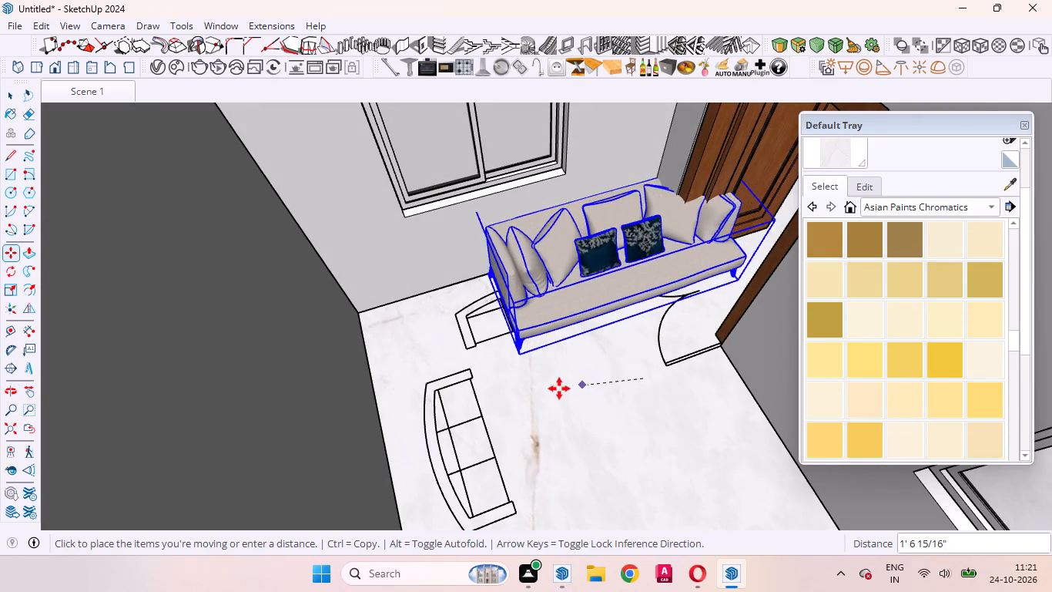
left_click(487, 430)
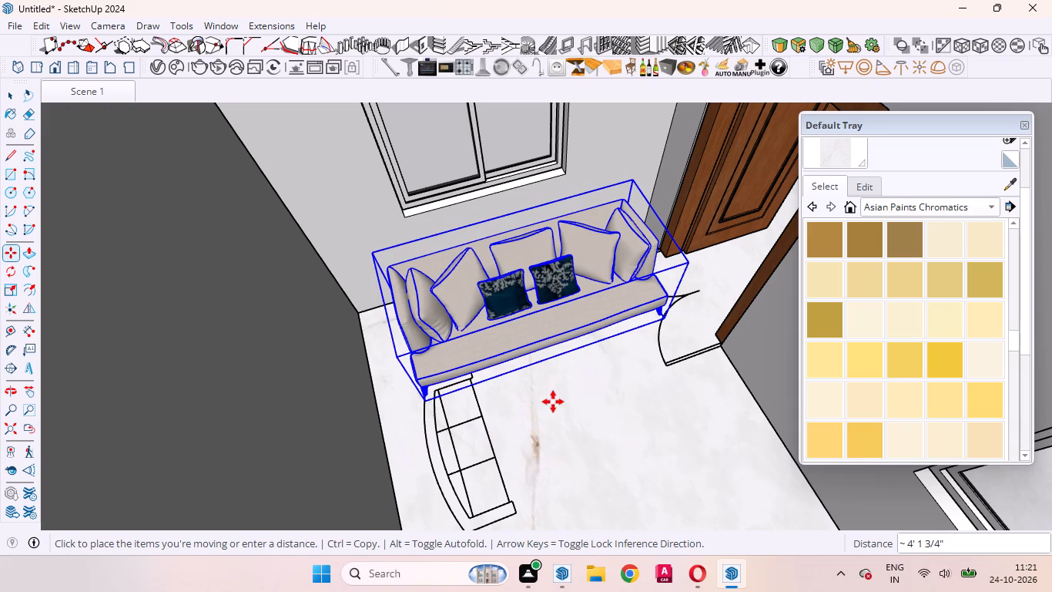
key("space")
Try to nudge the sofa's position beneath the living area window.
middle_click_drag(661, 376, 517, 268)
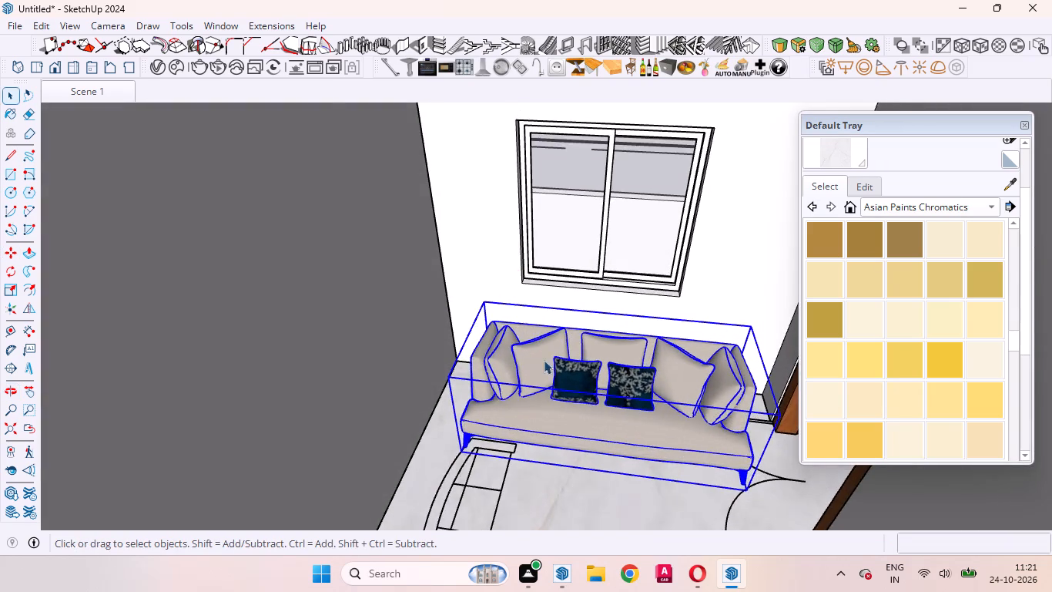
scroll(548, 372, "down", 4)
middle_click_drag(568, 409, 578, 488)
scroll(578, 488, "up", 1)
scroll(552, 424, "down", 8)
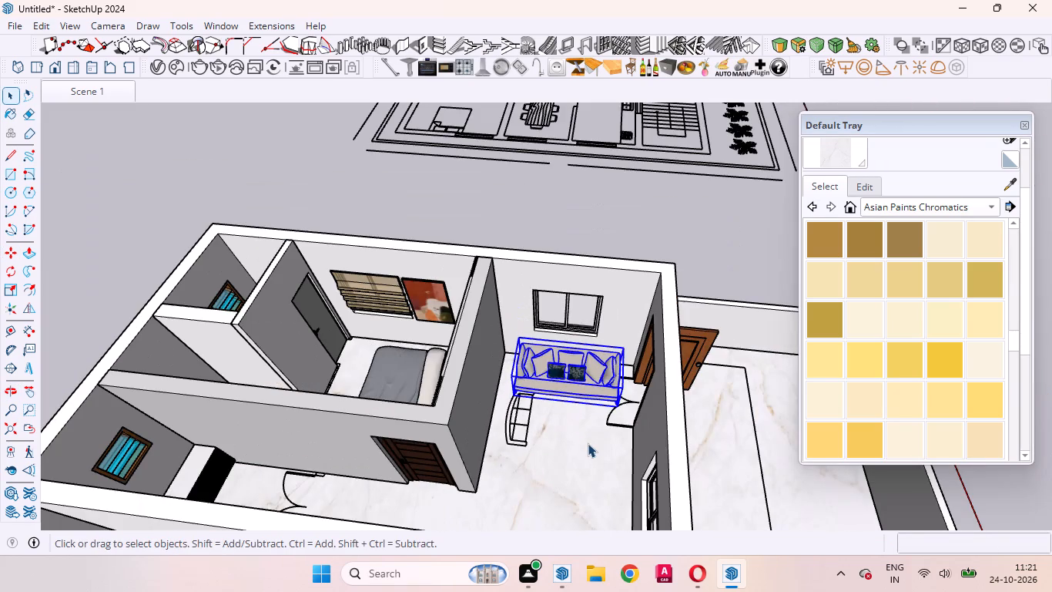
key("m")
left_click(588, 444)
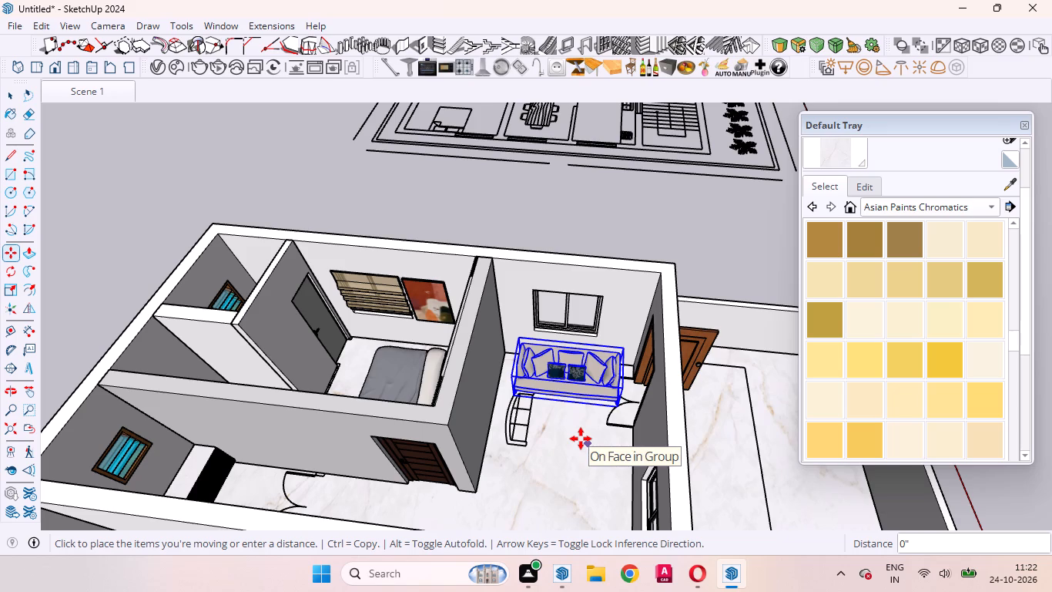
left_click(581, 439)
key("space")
Shift the sofa about 5 5/8" along the window wall, away from the entrance door and towards the partition wall.
middle_click_drag(547, 394, 653, 424)
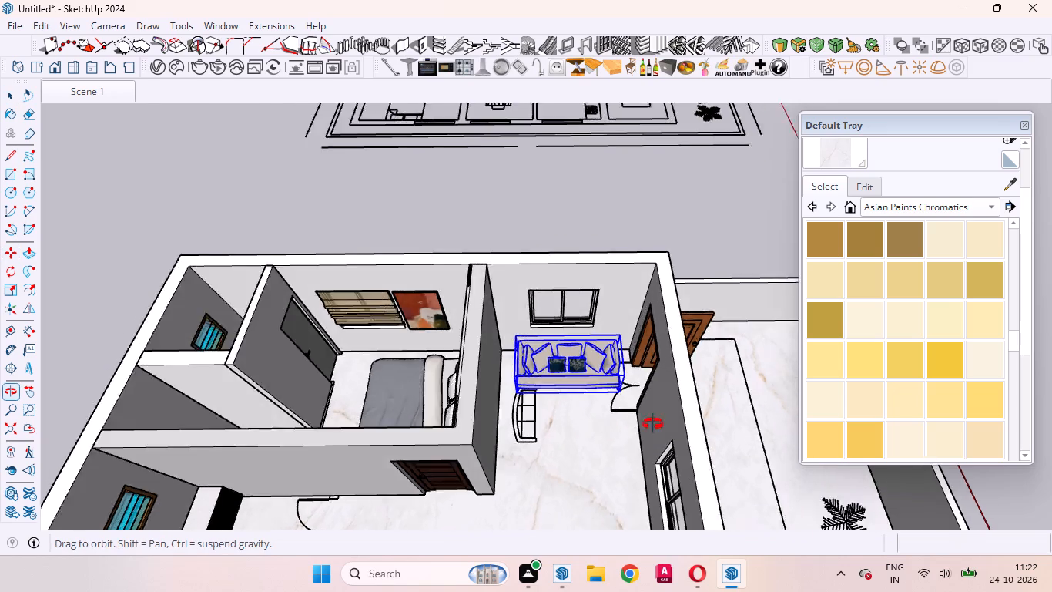
middle_click_drag(653, 424, 1051, 440)
scroll(541, 302, "up", 8)
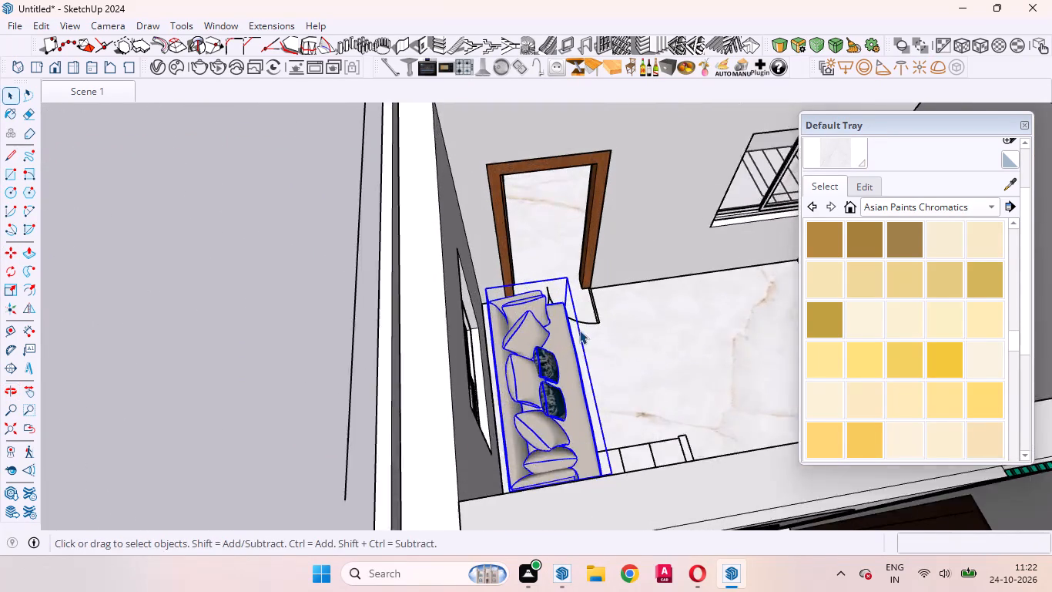
scroll(579, 330, "up", 3)
middle_click_drag(591, 383, 373, 374)
scroll(427, 345, "down", 17)
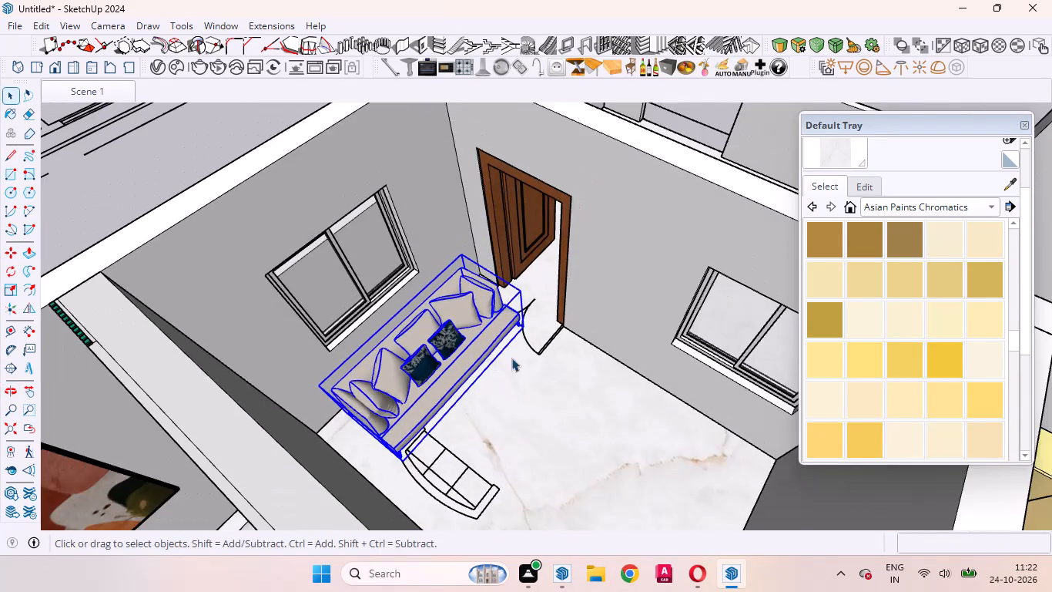
middle_click_drag(512, 365, 329, 342)
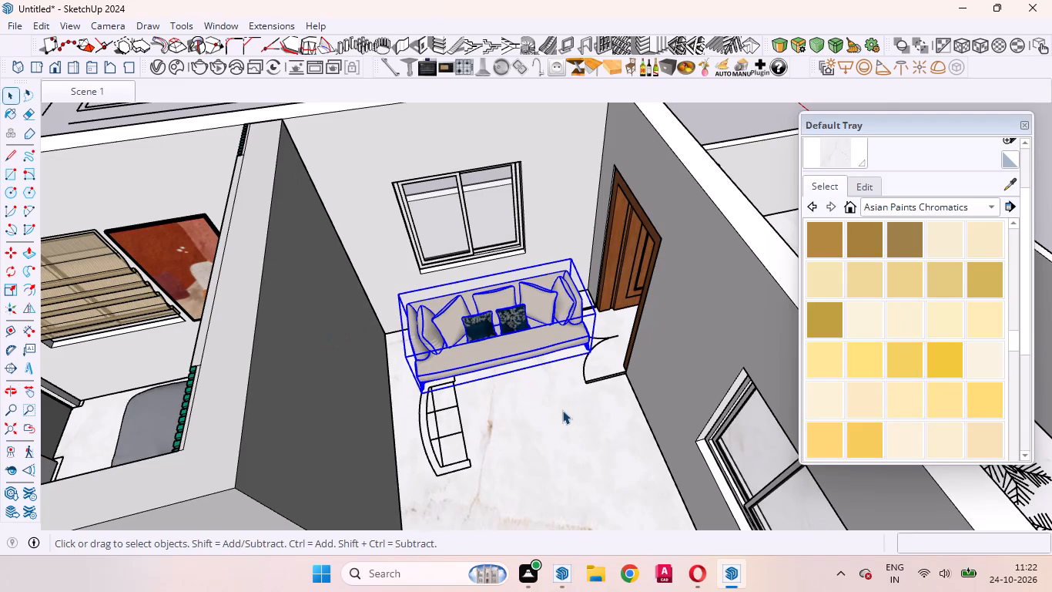
key("m")
left_click(561, 410)
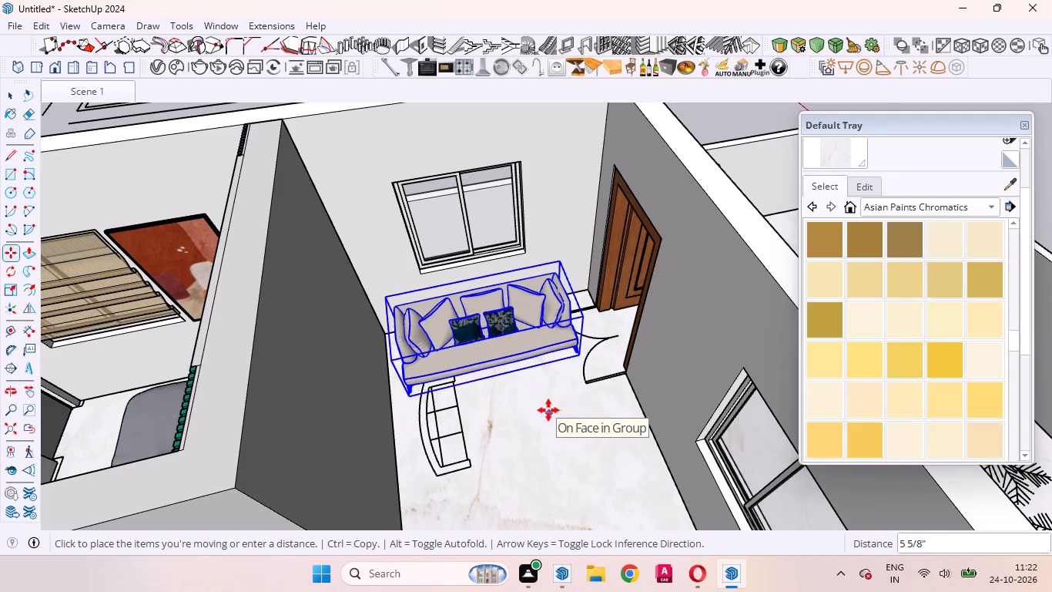
left_click(548, 410)
key("space")
Inside the floor plan group, delete the exposed sofa outline and the entrance door's swing symbol from the living area floor.
triple_click(462, 429)
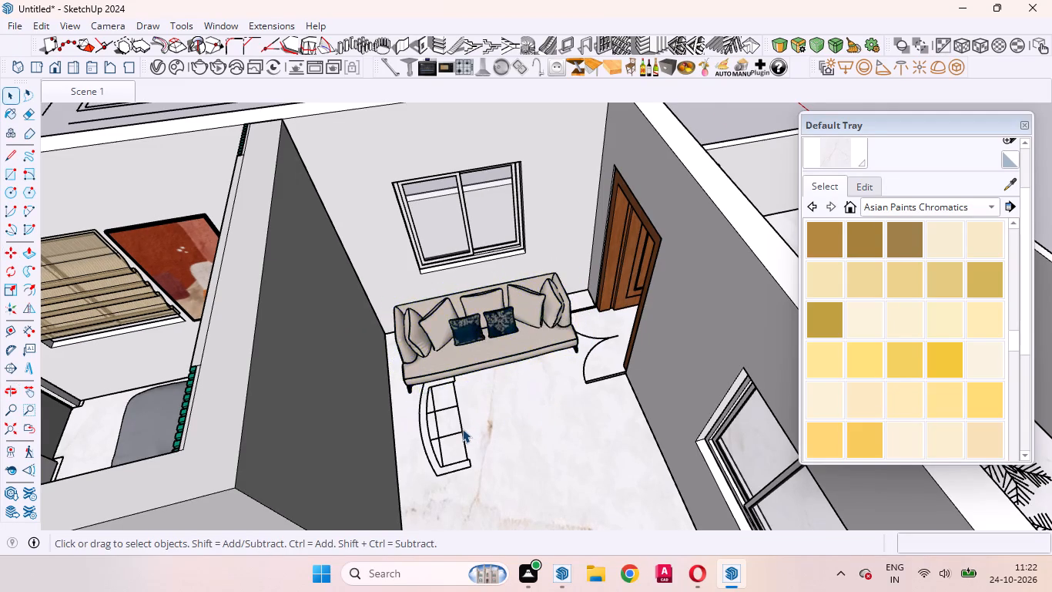
left_click(461, 429)
left_click(461, 429)
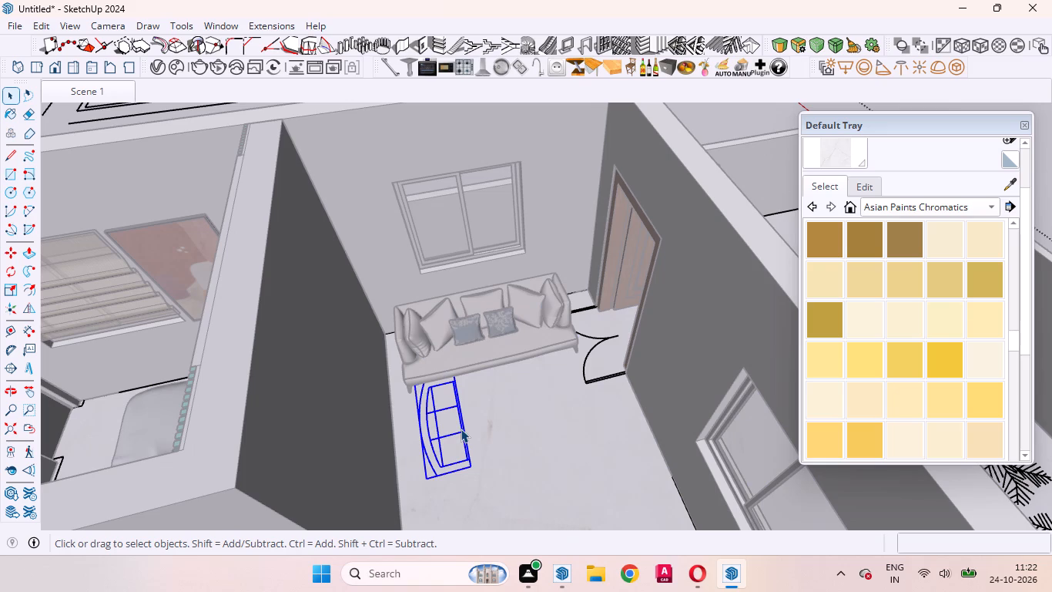
key("Delete")
left_click(604, 378)
key("Delete")
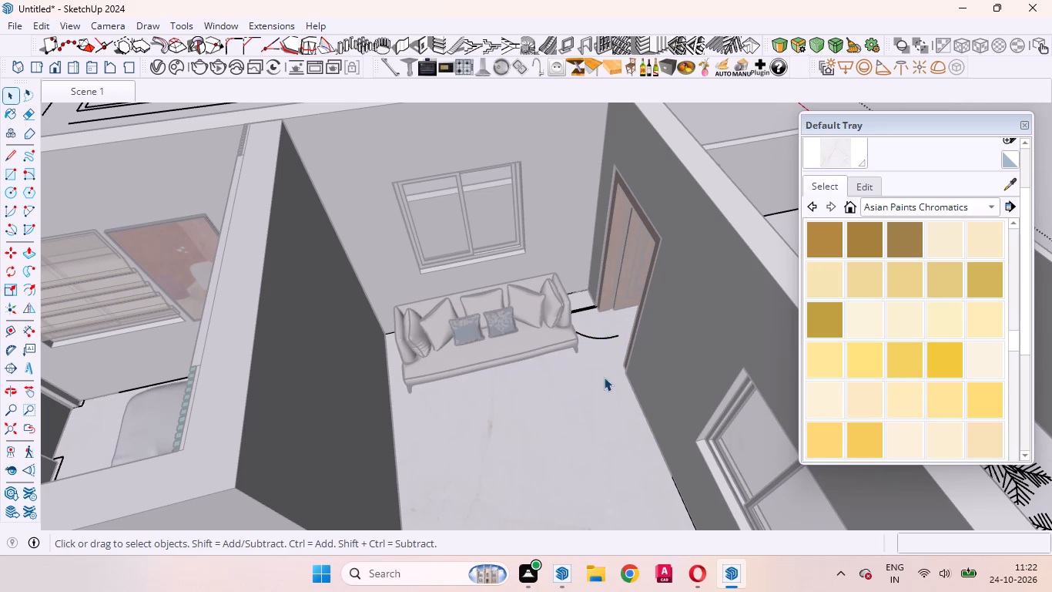
left_click(602, 338)
key("Delete")
scroll(598, 315, "down", 10)
middle_click_drag(648, 371, 792, 366)
left_click(558, 152)
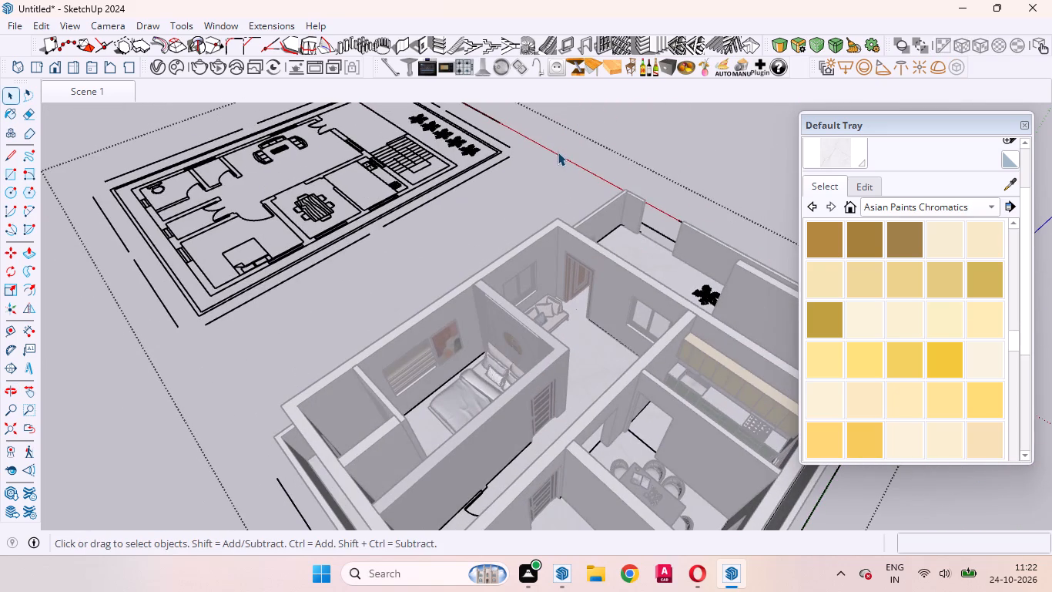
Leave the floor plan group's editing context and return to the whole model.
left_click(554, 164)
left_click(534, 193)
double_click(531, 196)
left_click(528, 202)
left_click(518, 210)
left_click(513, 214)
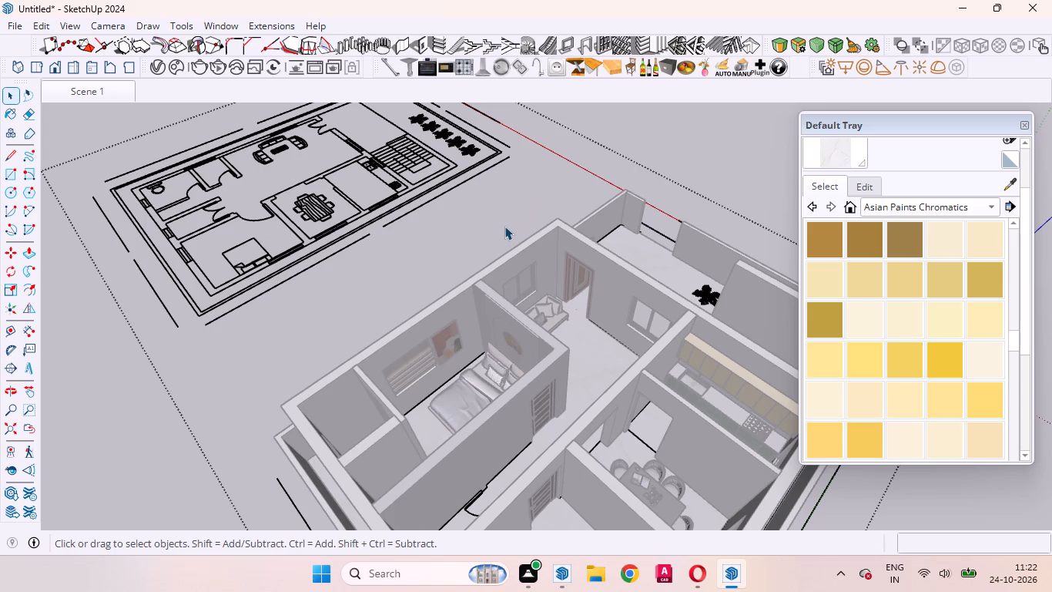
left_click(504, 226)
left_click(437, 235)
left_click(13, 97)
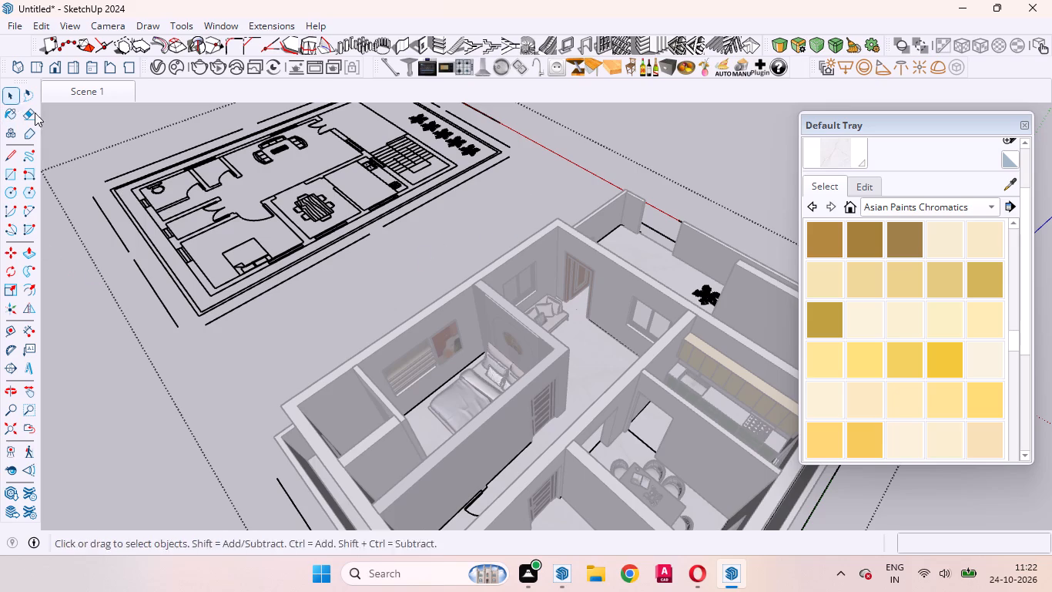
triple_click(415, 284)
left_click(415, 284)
Examine the living area around the sofa, focusing on the partition wall between it and the bedroom.
scroll(571, 278, "up", 3)
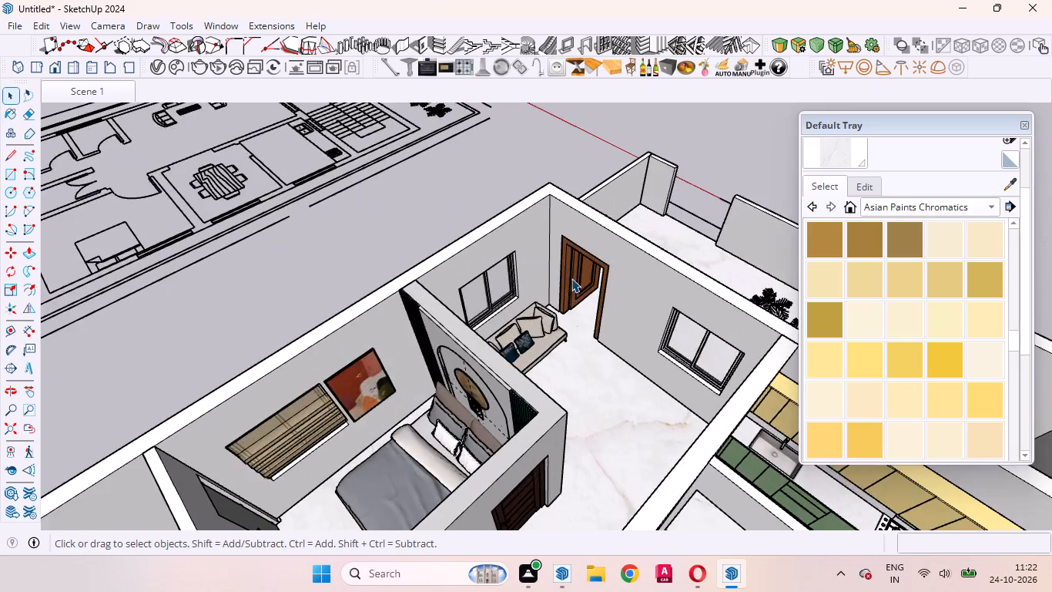
scroll(571, 278, "up", 5)
middle_click_drag(571, 321, 186, 256)
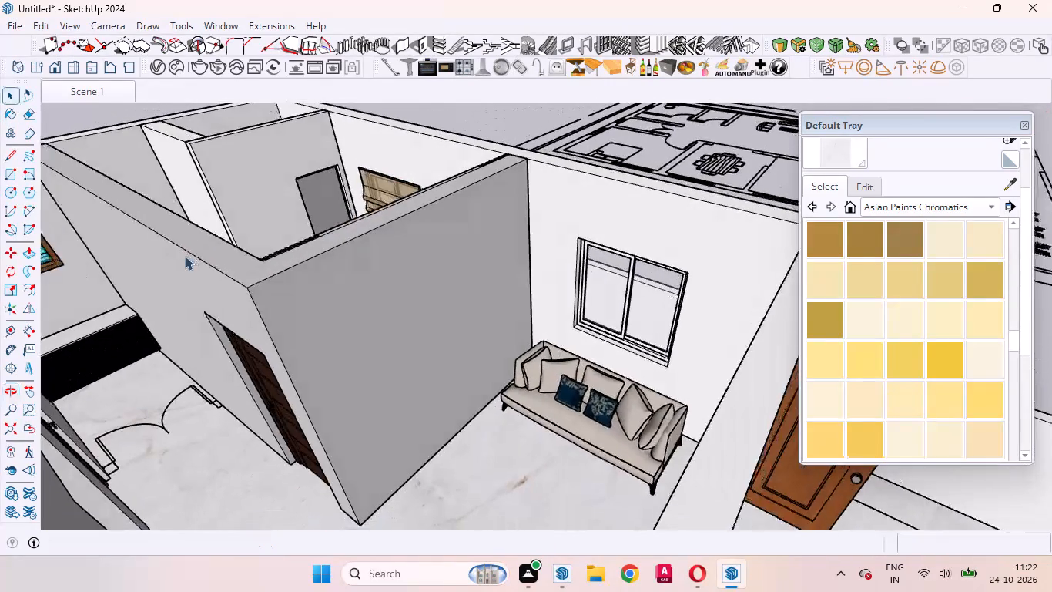
middle_click_drag(459, 298, 269, 306)
scroll(387, 284, "up", 4)
scroll(397, 283, "down", 4)
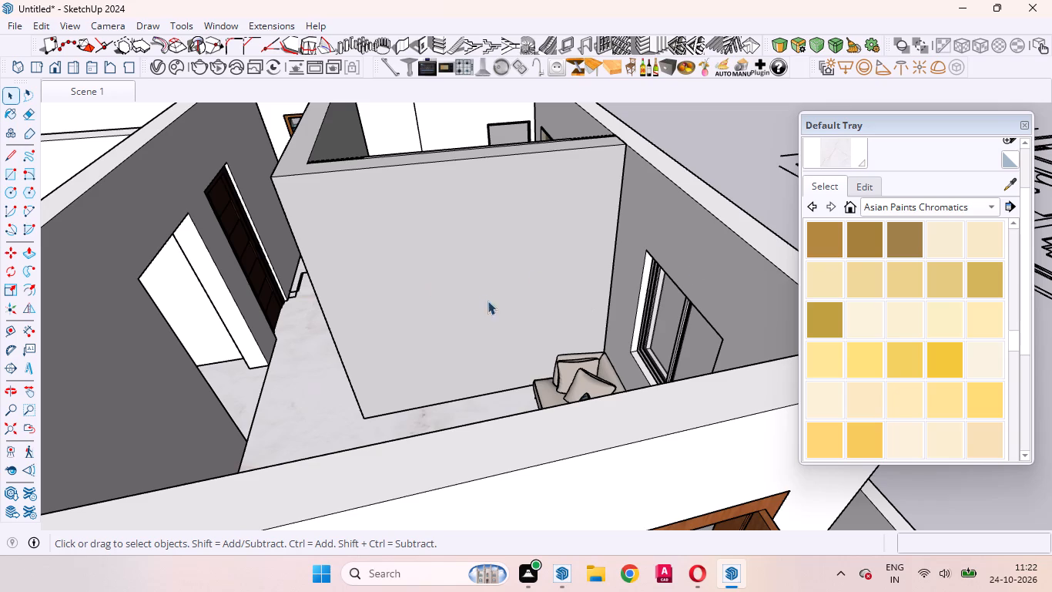
scroll(498, 275, "down", 4)
scroll(452, 300, "up", 1)
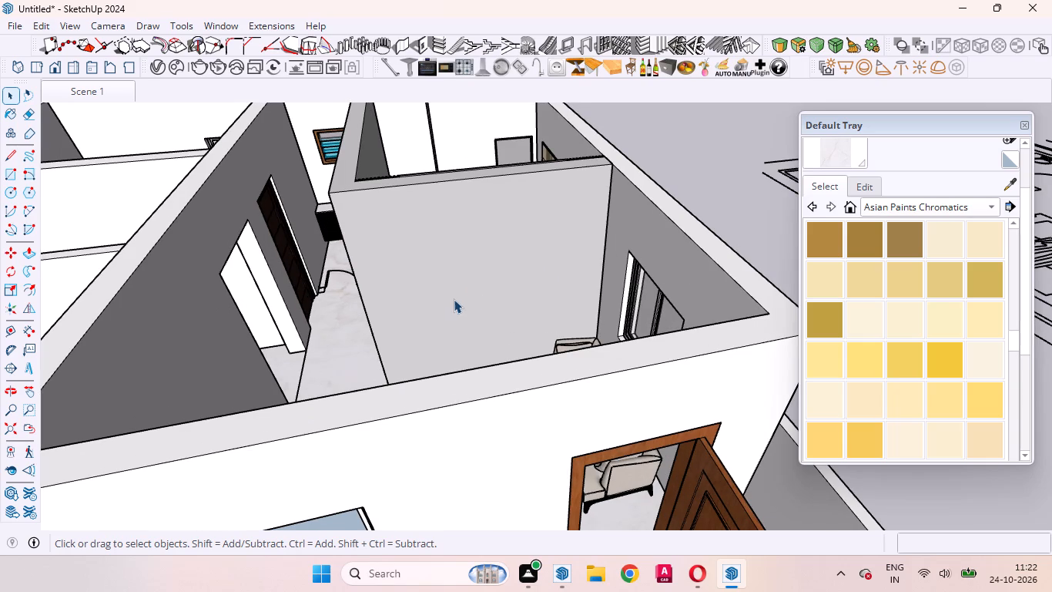
scroll(598, 187, "down", 4)
middle_click_drag(518, 234, 512, 324)
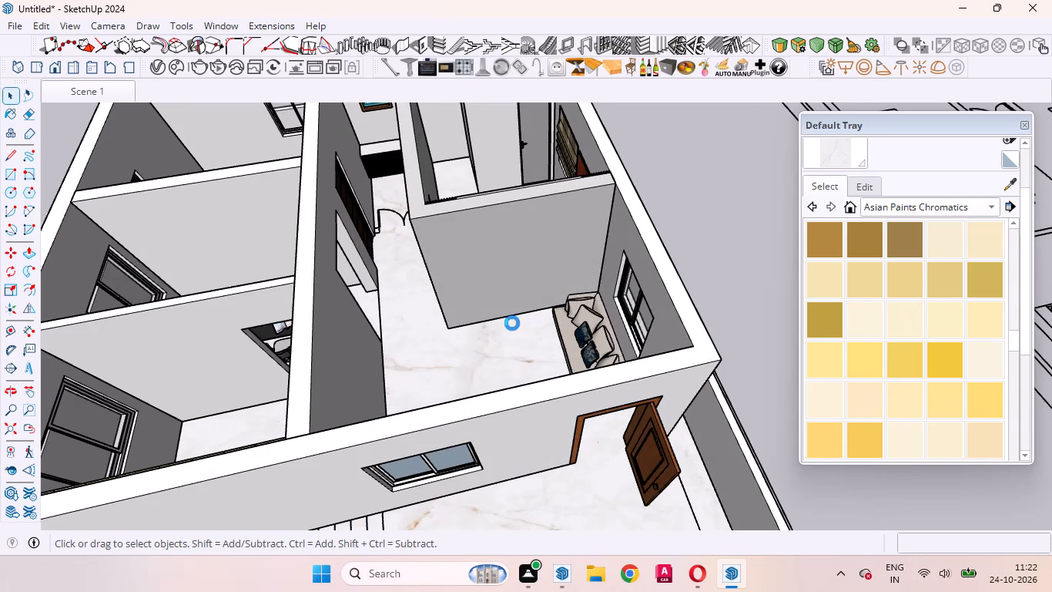
scroll(512, 323, "up", 7)
scroll(544, 235, "down", 4)
scroll(392, 227, "down", 1)
scroll(392, 227, "up", 20)
scroll(392, 227, "up", 6)
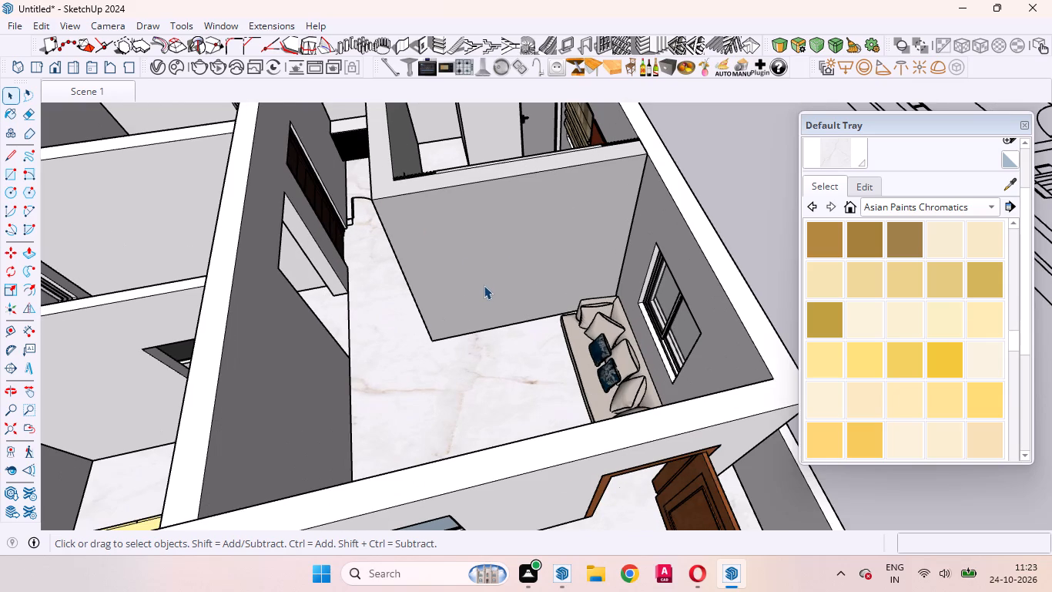
scroll(484, 285, "down", 4)
scroll(484, 285, "up", 3)
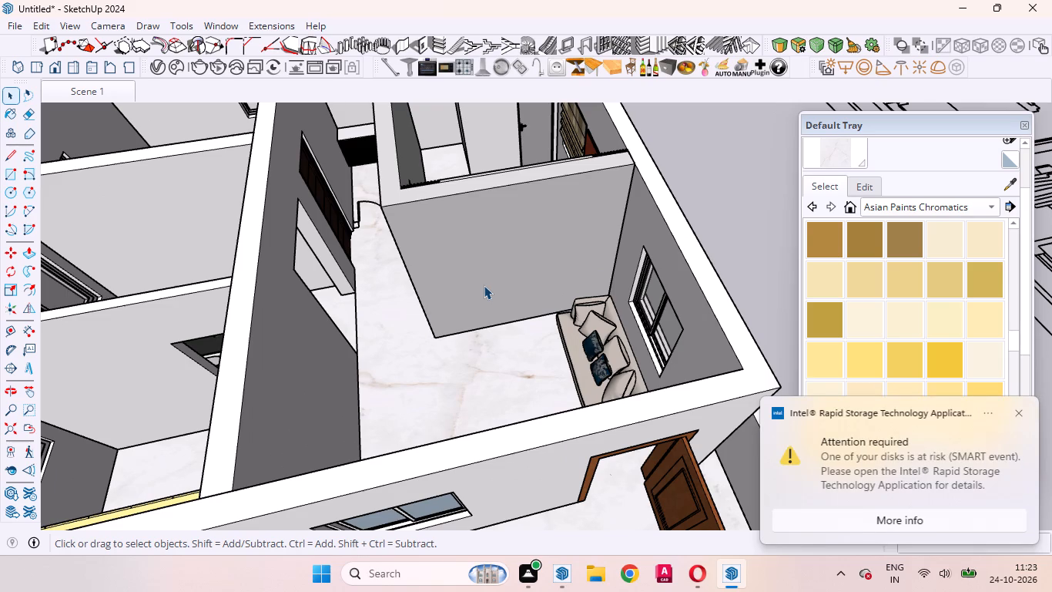
scroll(484, 285, "up", 1)
scroll(484, 285, "down", 4)
scroll(484, 306, "up", 2)
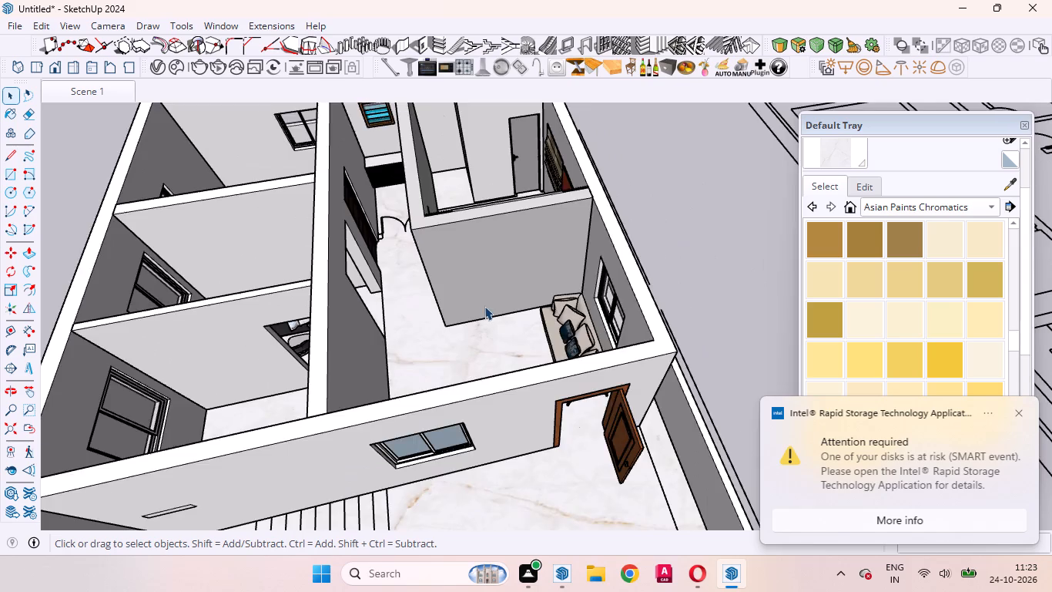
scroll(484, 306, "up", 9)
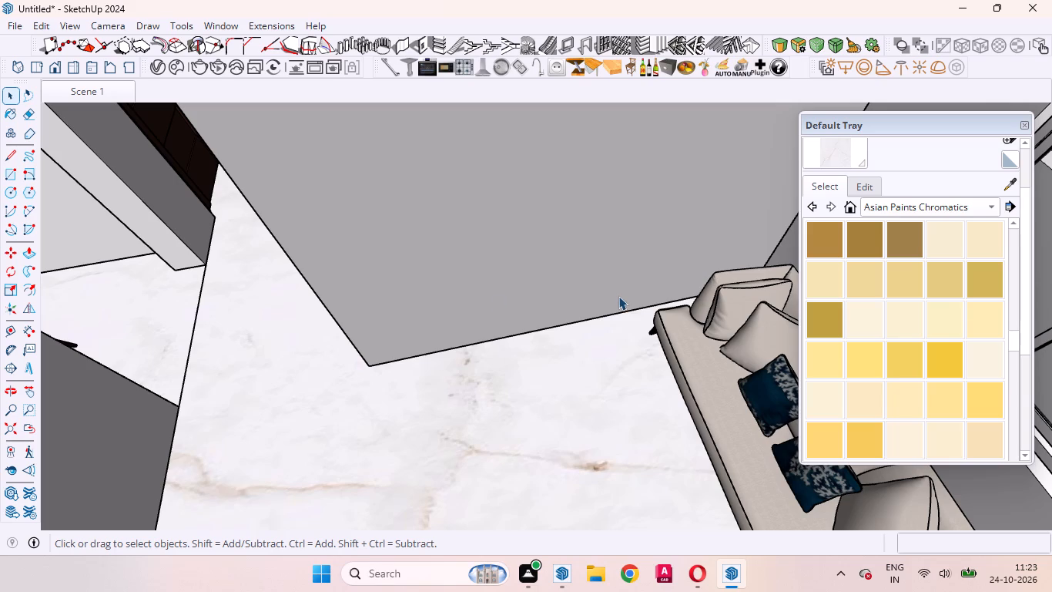
scroll(568, 263, "down", 4)
middle_click_drag(534, 335, 429, 305)
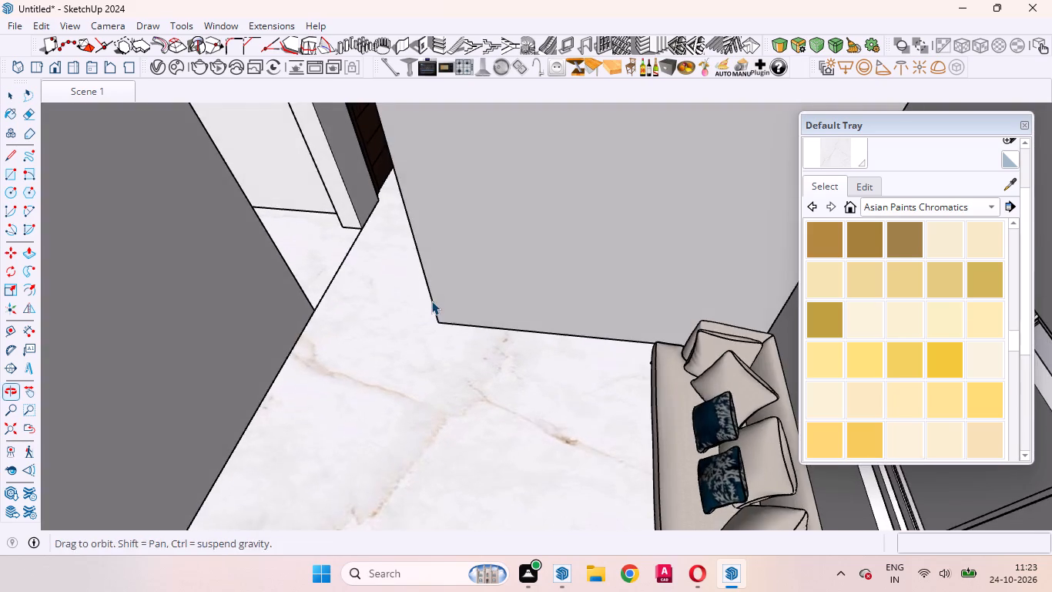
scroll(510, 338, "down", 4)
scroll(568, 290, "up", 3)
middle_click_drag(561, 312, 598, 269)
scroll(561, 312, "up", 1)
scroll(598, 269, "down", 1)
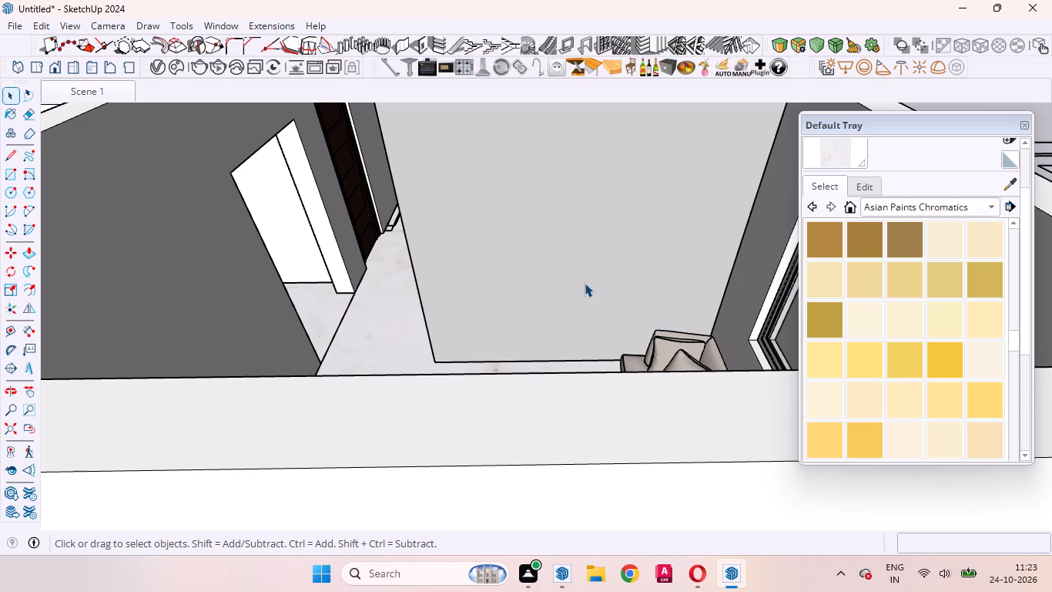
scroll(585, 283, "down", 1)
scroll(585, 282, "up", 2)
scroll(532, 170, "up", 5)
scroll(542, 283, "down", 4)
scroll(752, 71, "down", 2)
left_click_drag(494, 114, 0, 304)
left_click(75, 28)
scroll(3, 412, "down", 1)
Open the bedroom wall group for editing and select the partition wall's face on the living area side.
left_click(5, 90)
middle_click_drag(383, 209, 389, 320)
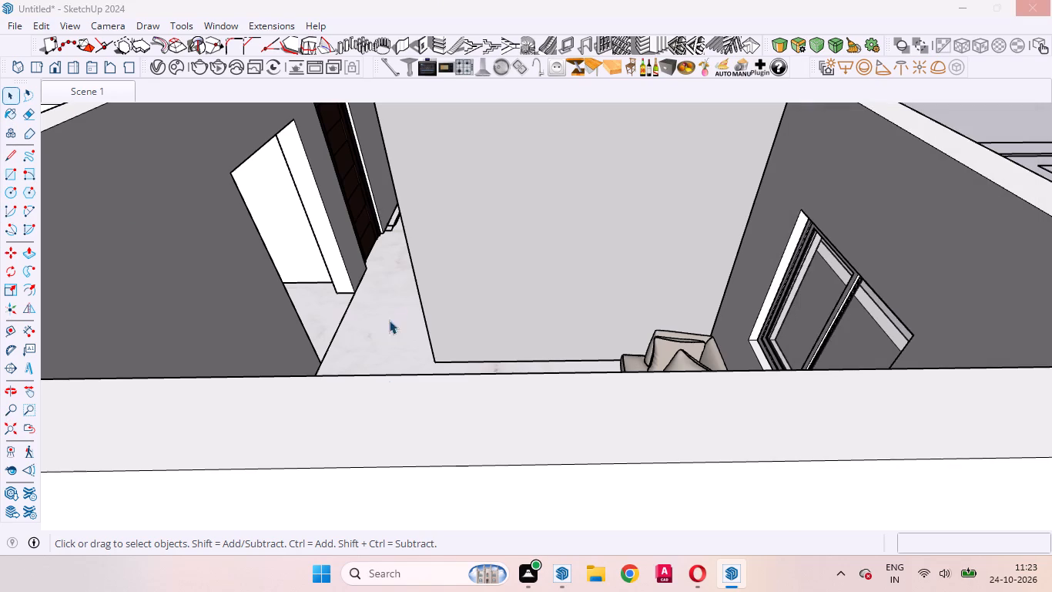
middle_click_drag(389, 320, 390, 430)
scroll(404, 212, "up", 20)
scroll(404, 212, "up", 2)
scroll(313, 259, "up", 7)
scroll(312, 295, "down", 1)
scroll(312, 295, "up", 4)
scroll(410, 253, "down", 5)
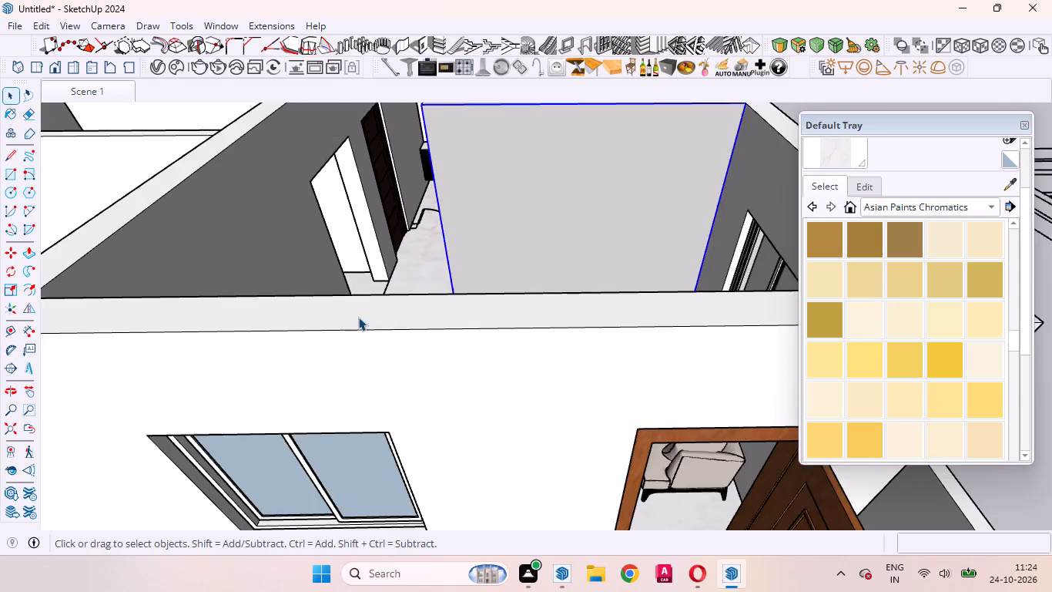
scroll(358, 317, "down", 5)
scroll(528, 174, "up", 5)
middle_click_drag(512, 214, 504, 276)
scroll(465, 266, "down", 9)
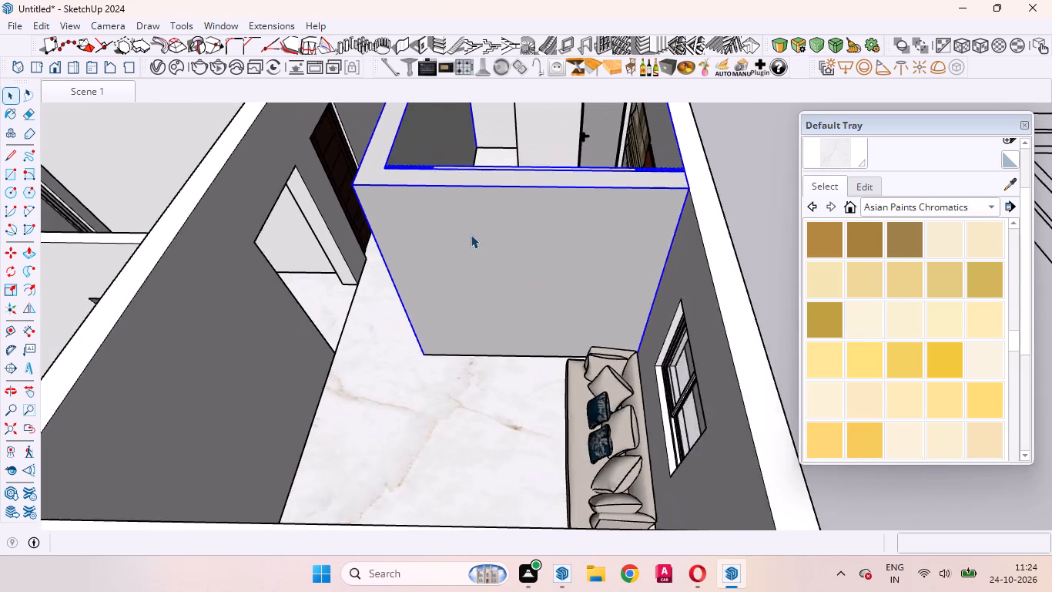
double_click(480, 252)
double_click(480, 261)
left_click(474, 254)
left_click(476, 243)
left_click(477, 243)
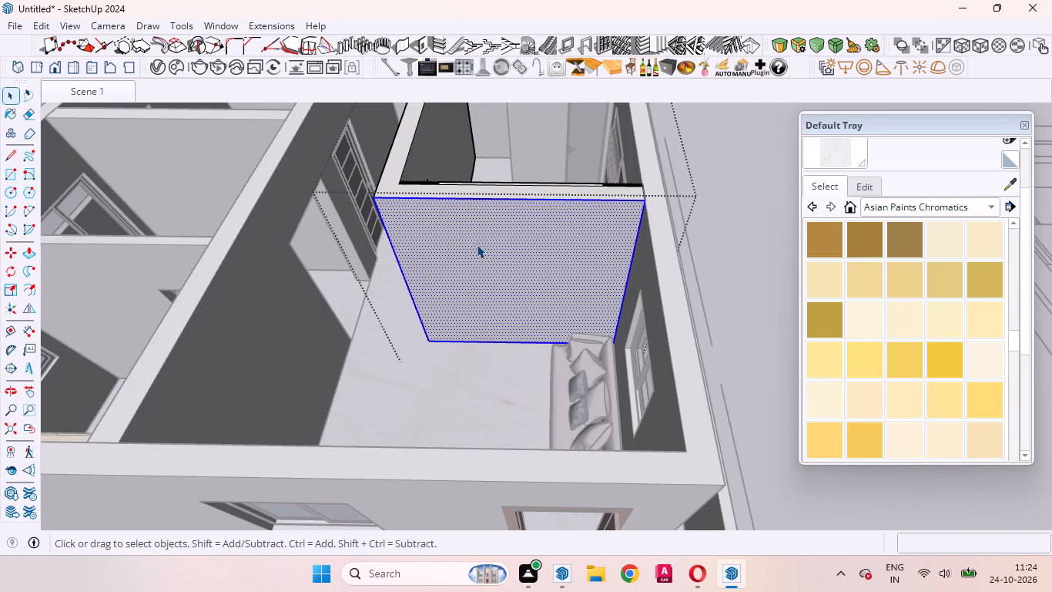
left_click(474, 245)
left_click(466, 288)
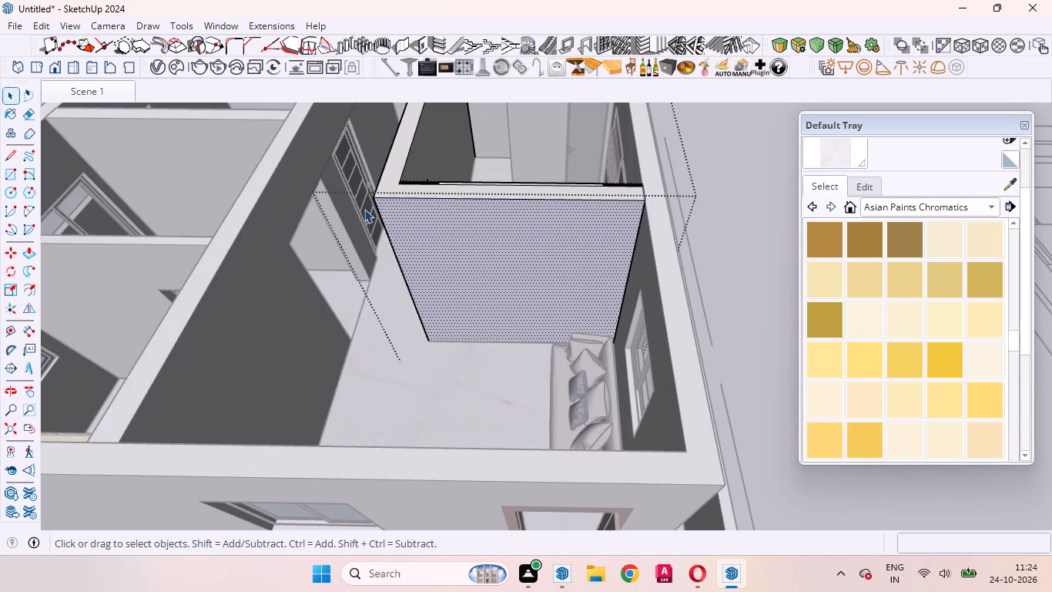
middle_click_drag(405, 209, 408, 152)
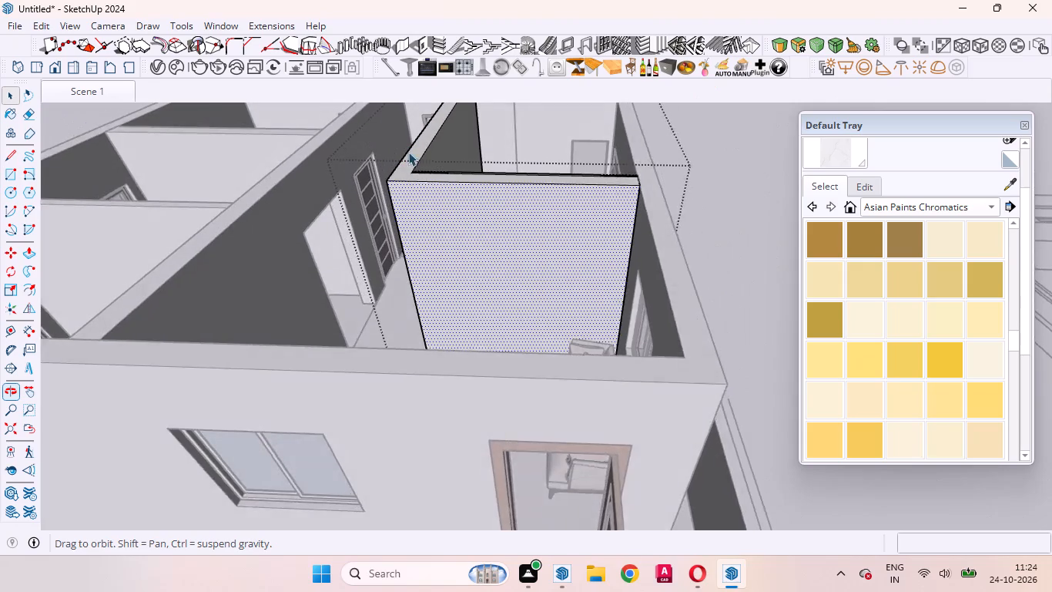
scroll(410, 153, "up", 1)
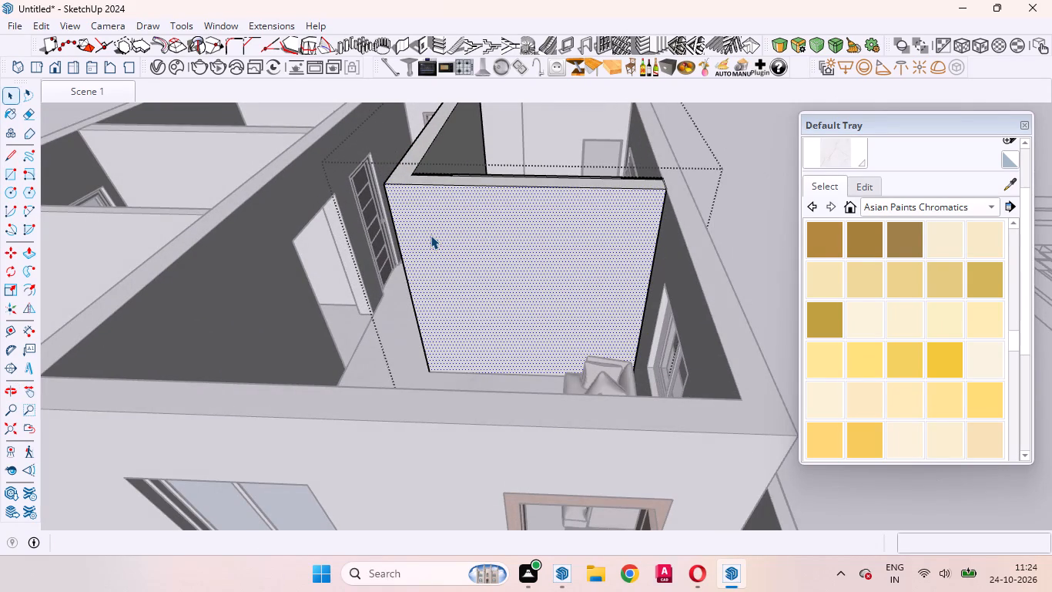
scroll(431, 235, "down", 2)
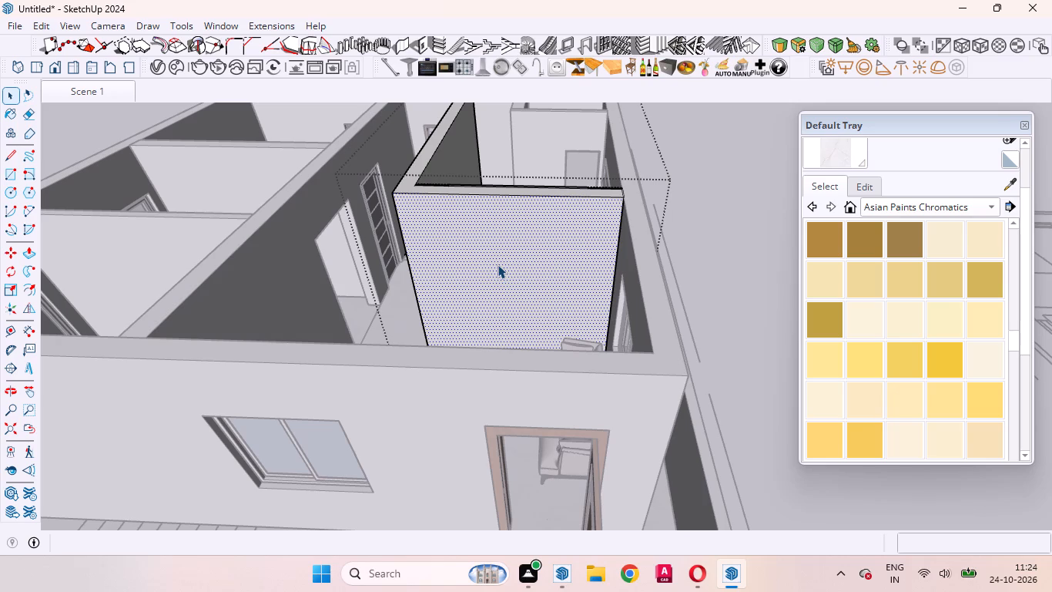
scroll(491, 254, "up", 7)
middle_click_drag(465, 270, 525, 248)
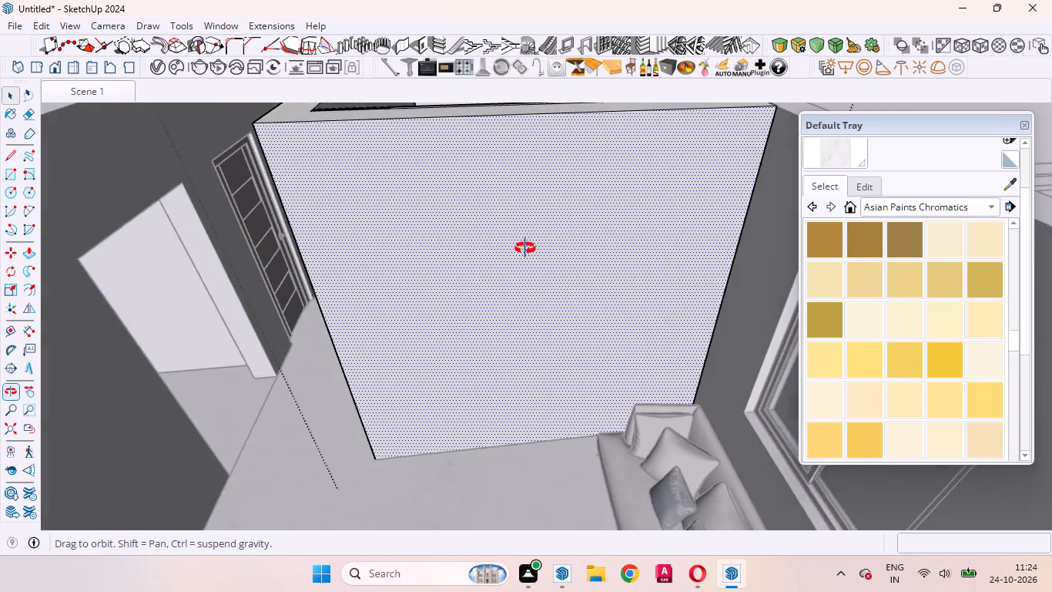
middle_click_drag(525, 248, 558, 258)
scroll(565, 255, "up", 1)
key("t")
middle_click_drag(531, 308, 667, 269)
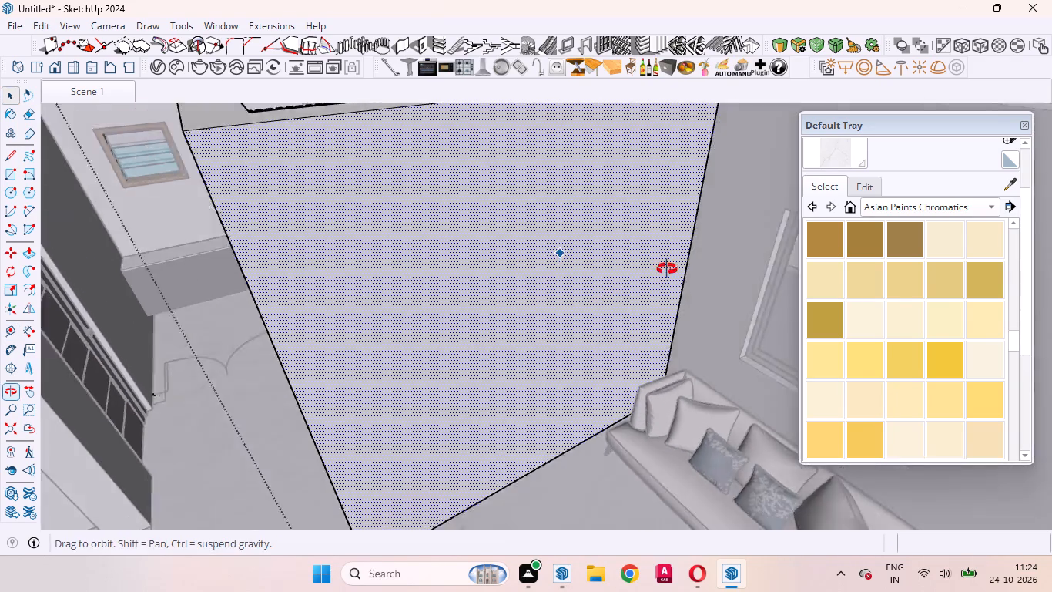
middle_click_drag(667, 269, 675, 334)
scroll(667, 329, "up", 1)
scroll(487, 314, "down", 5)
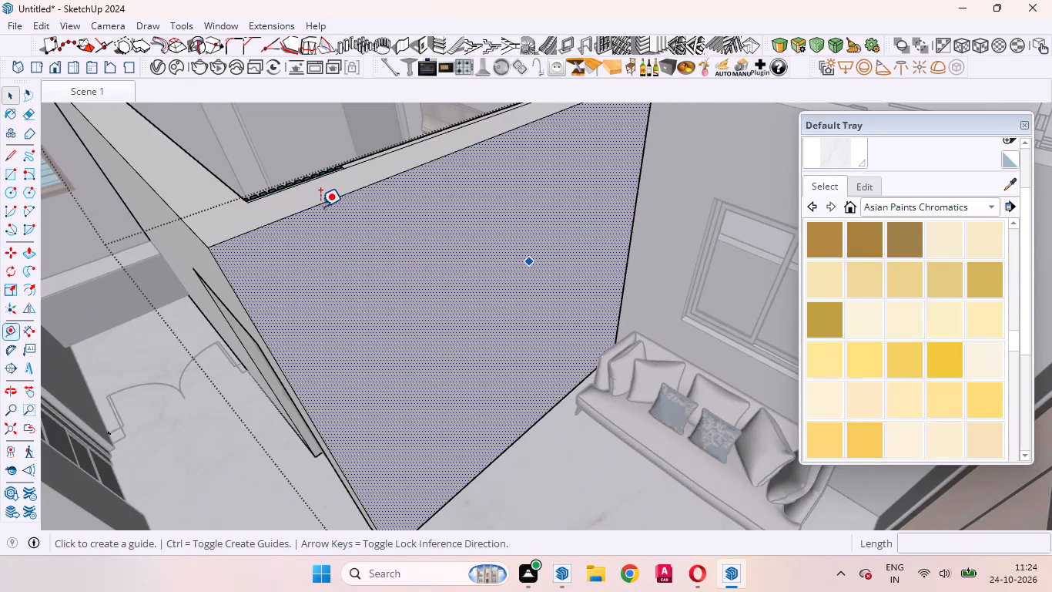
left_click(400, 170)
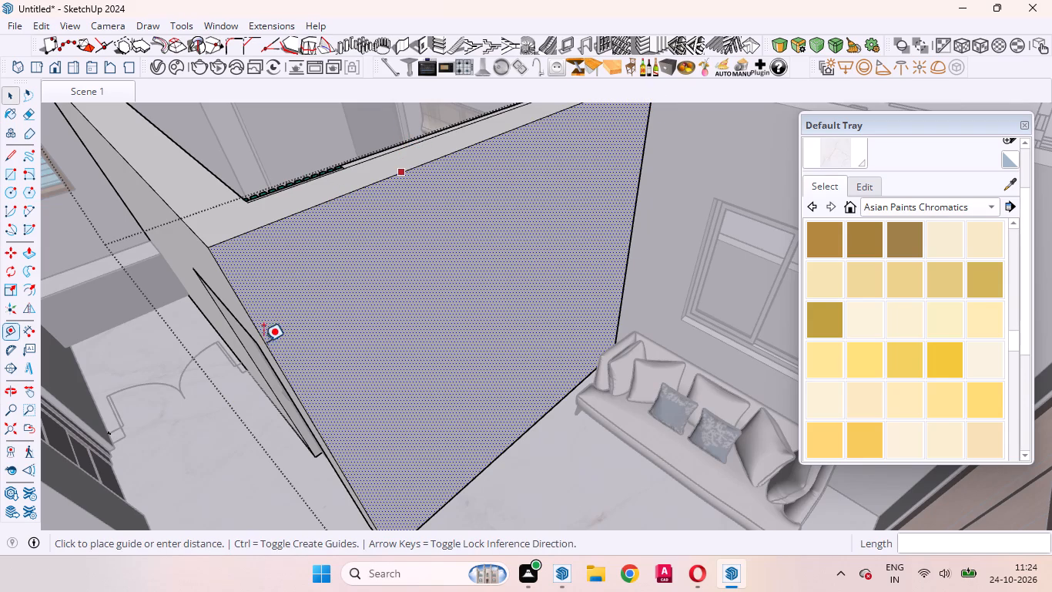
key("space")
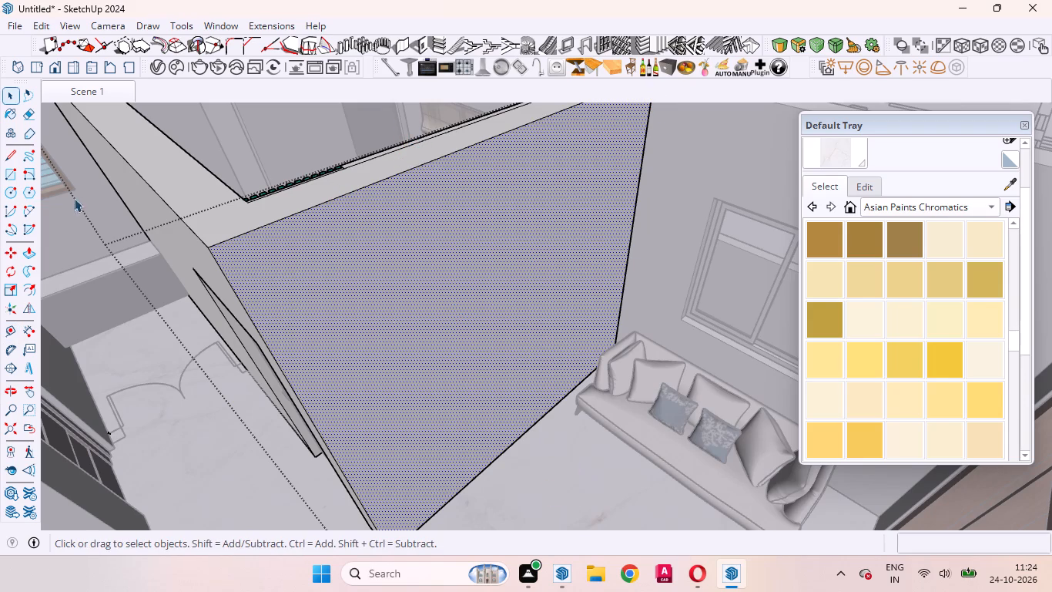
Examine the selected partition wall face and its surroundings beside the living area sofa.
middle_click_drag(297, 243, 386, 174)
middle_click_drag(376, 300, 377, 267)
middle_click_drag(377, 267, 370, 217)
scroll(370, 217, "up", 1)
middle_click_drag(556, 338, 313, 276)
middle_click_drag(532, 333, 356, 391)
scroll(357, 355, "up", 1)
middle_click_drag(457, 251, 289, 339)
Add a horizontal guide line 12 inches below the top edge of the partition wall face.
middle_click_drag(390, 219, 260, 294)
middle_click_drag(375, 260, 411, 187)
scroll(411, 187, "up", 1)
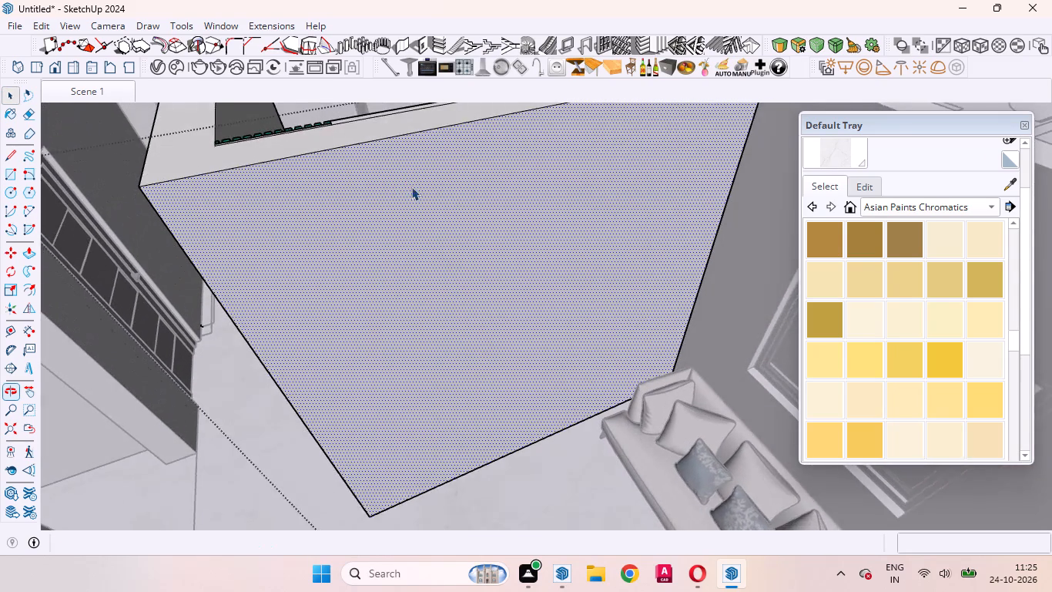
key("t")
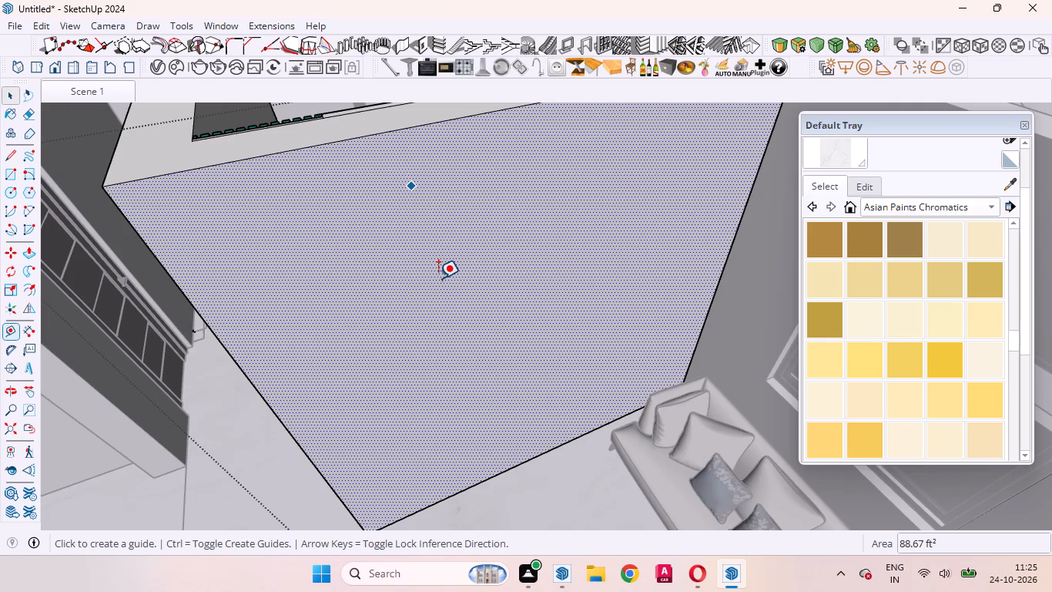
right_click_drag(438, 278, 440, 305)
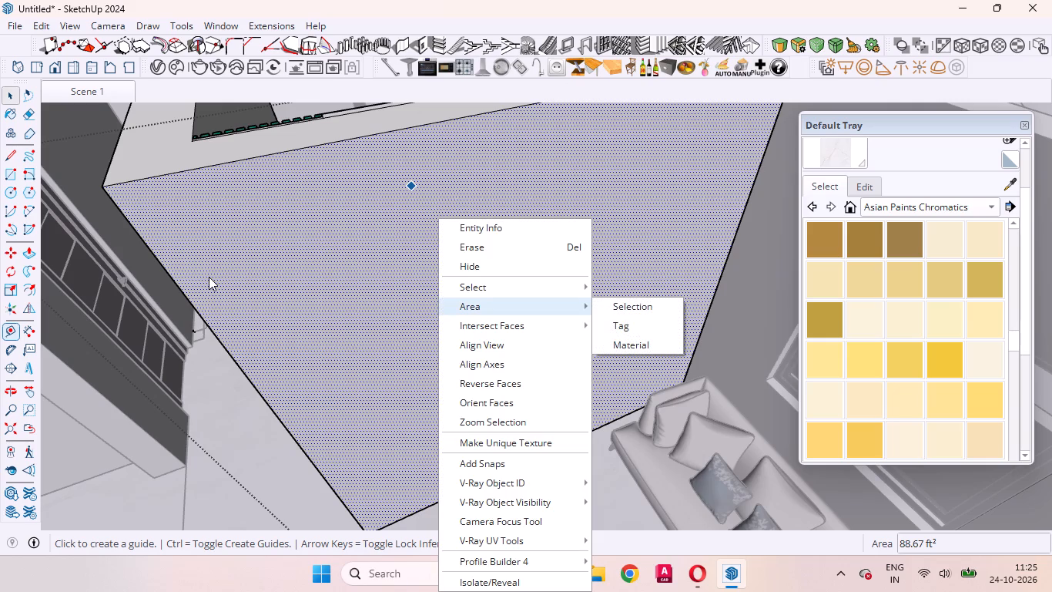
key("space")
left_click(319, 267)
key("space")
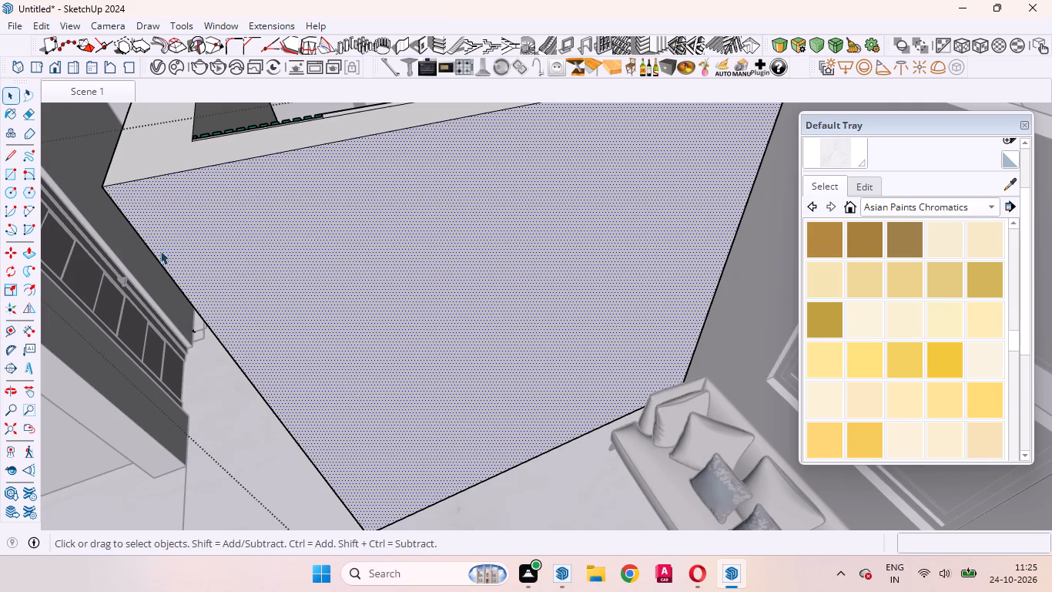
key("t")
left_click(180, 173)
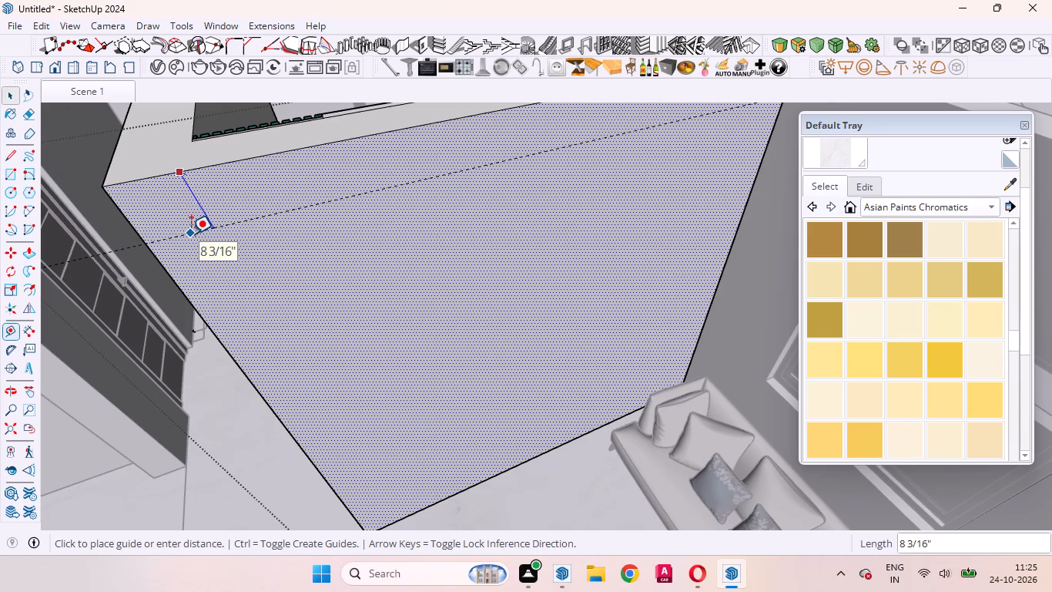
type("12")
key("Return")
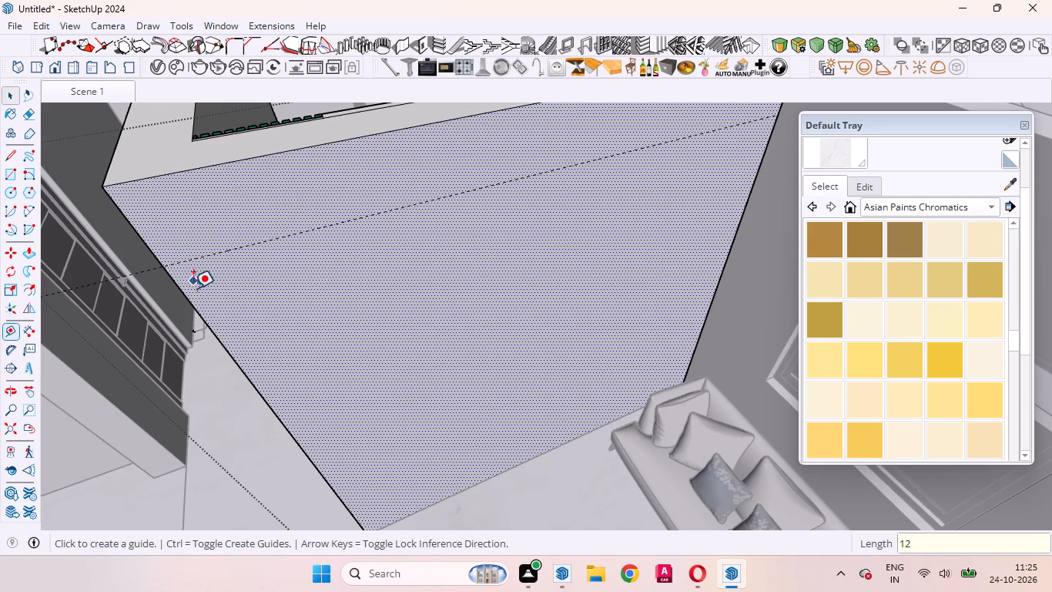
Add a vertical guide on the partition wall face, 1 foot in from its free end edge near the door.
right_click(196, 292)
middle_click_drag(187, 292, 169, 251)
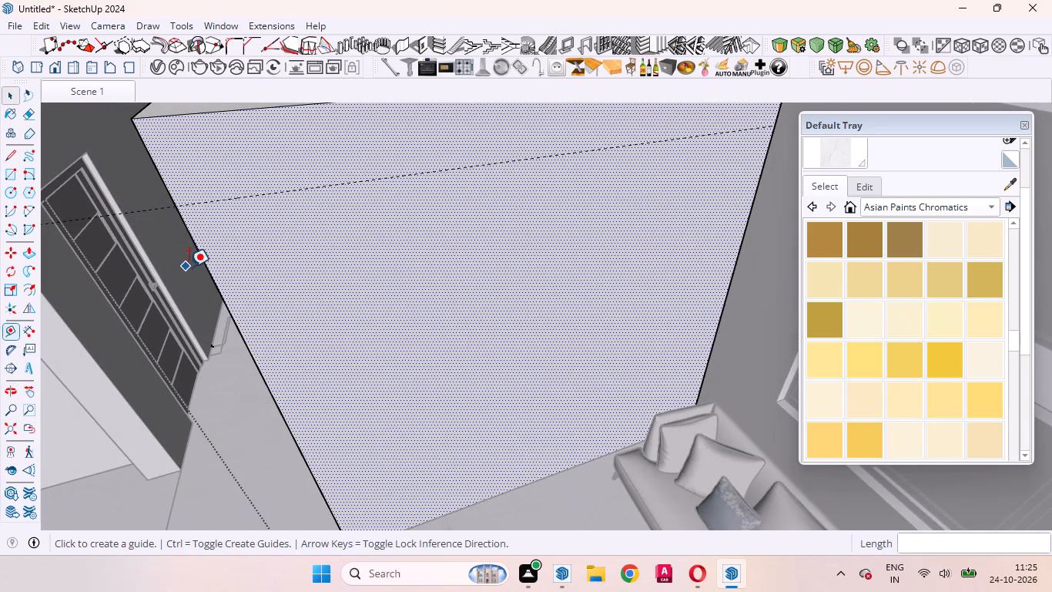
left_click(199, 261)
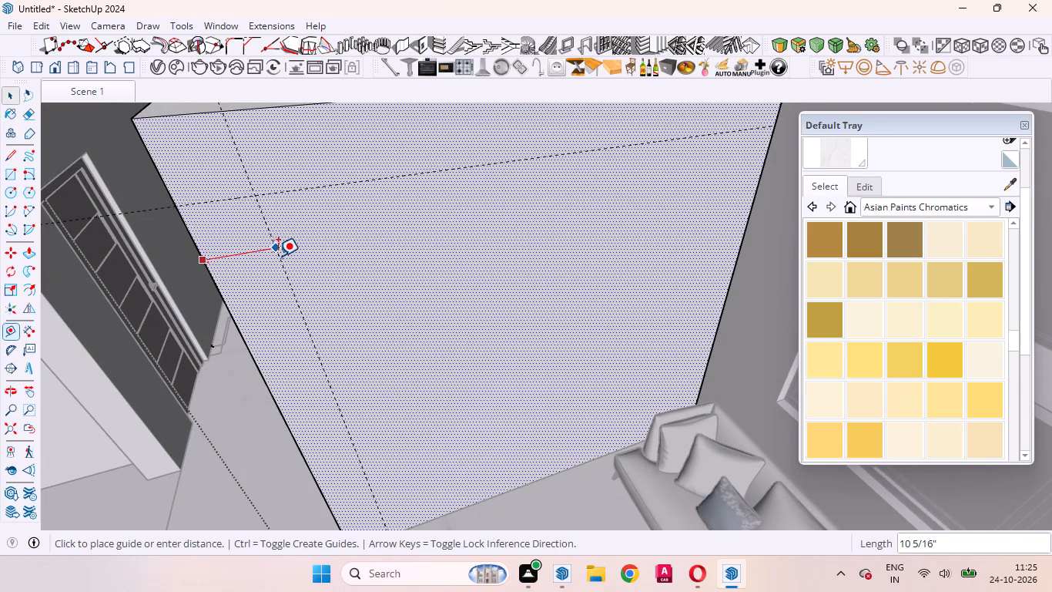
key("1")
key("apostrophe")
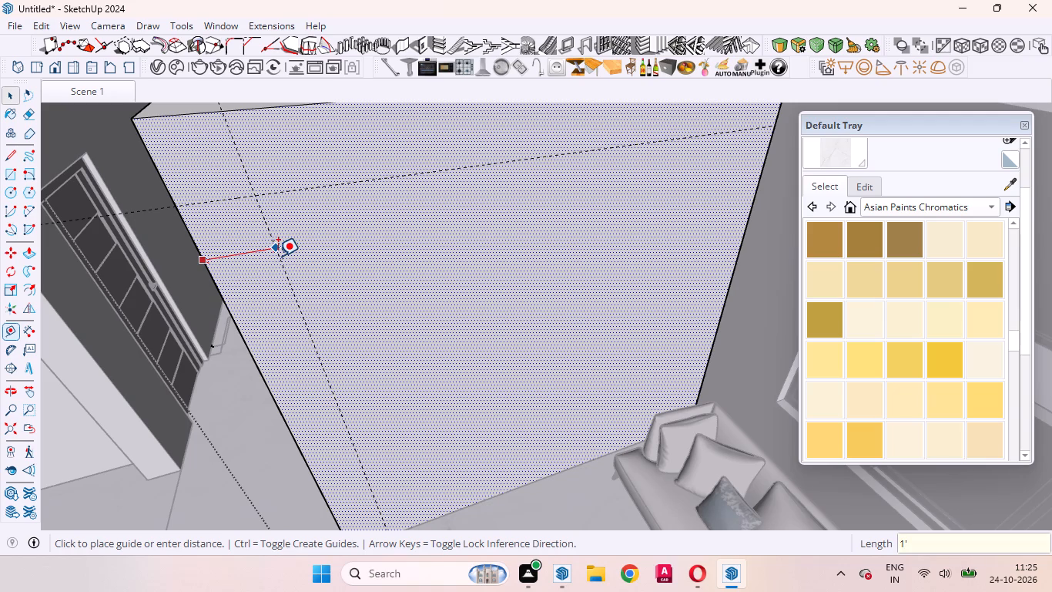
key("Return")
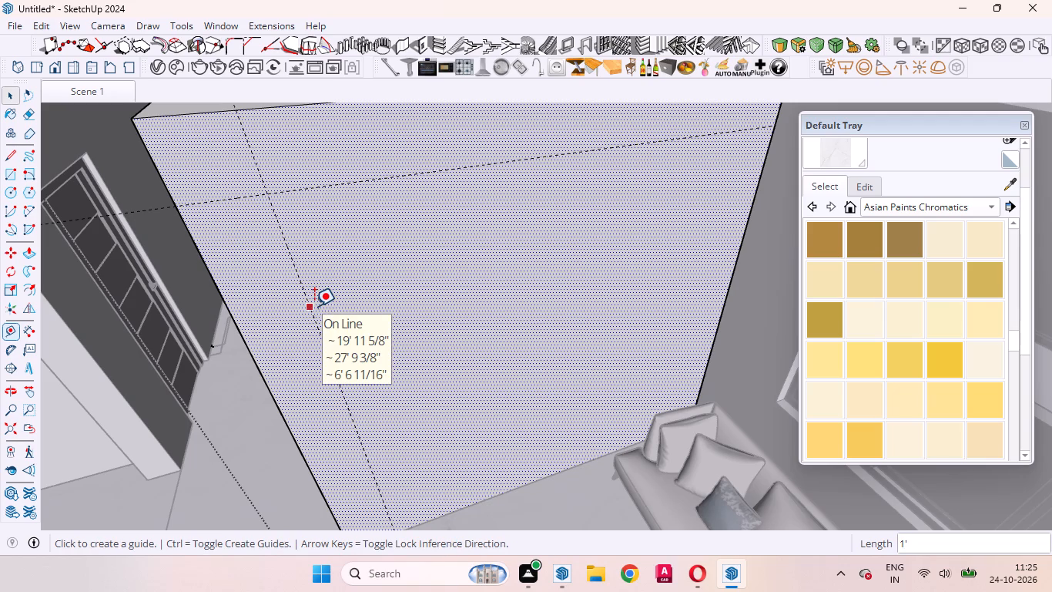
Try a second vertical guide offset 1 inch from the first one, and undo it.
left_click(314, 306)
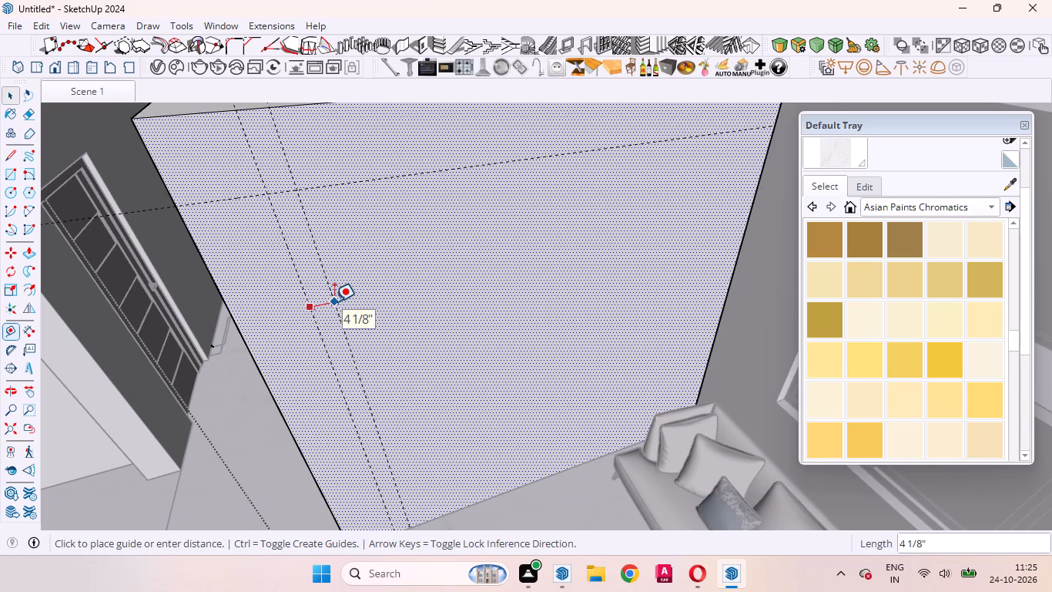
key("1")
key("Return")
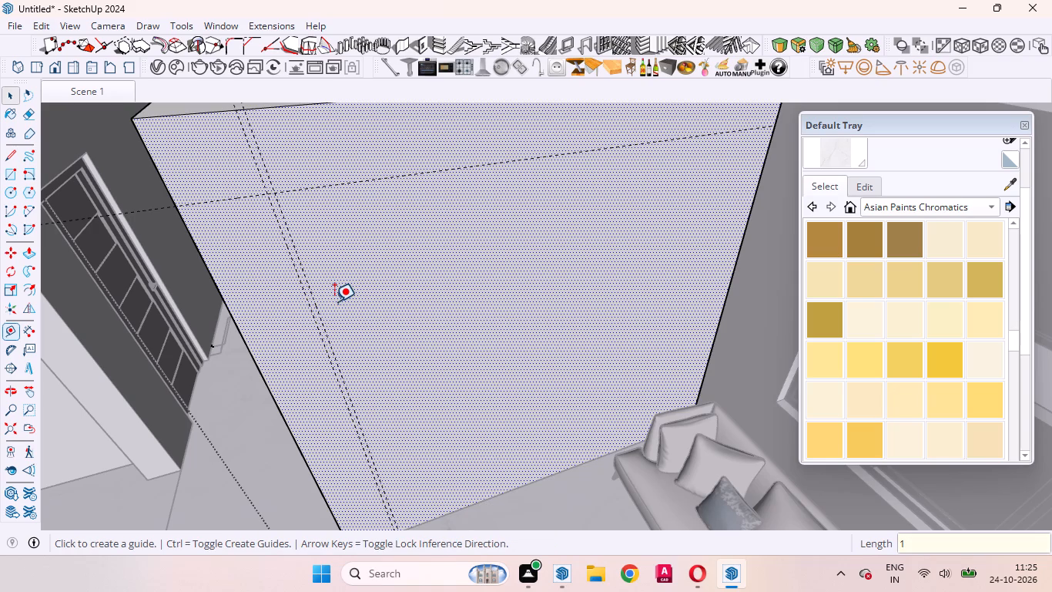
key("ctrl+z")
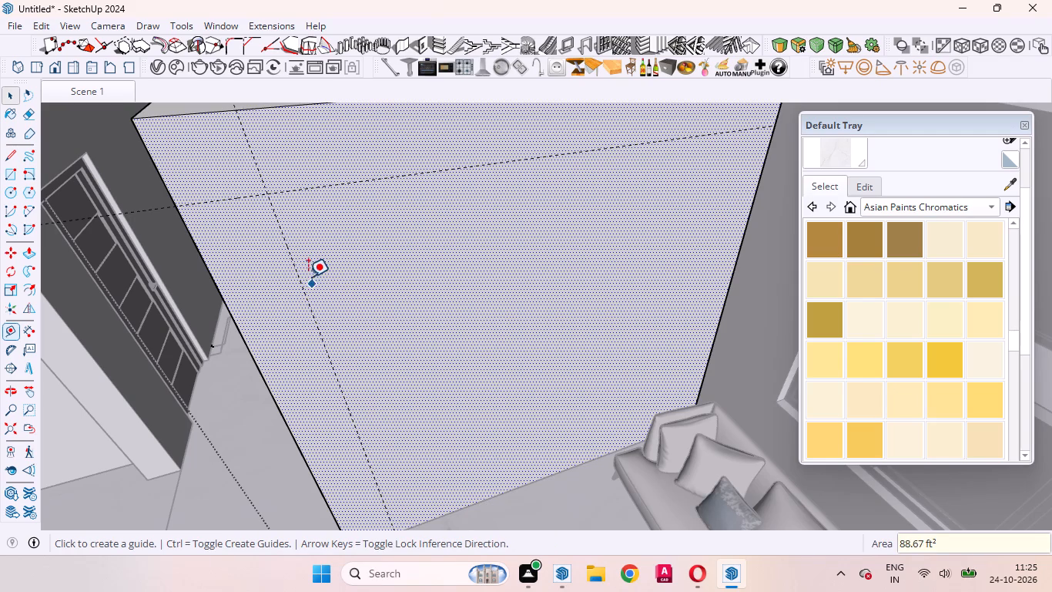
Add a second vertical guide 12 mm from the first one, on the side towards the sofa.
left_click(292, 265)
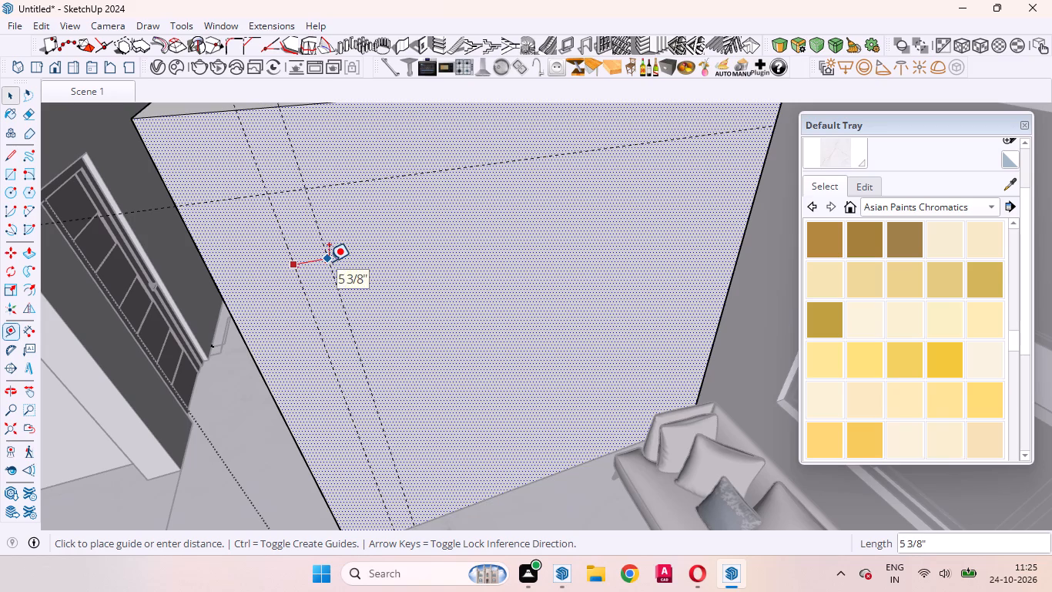
type("12mm")
key("Return")
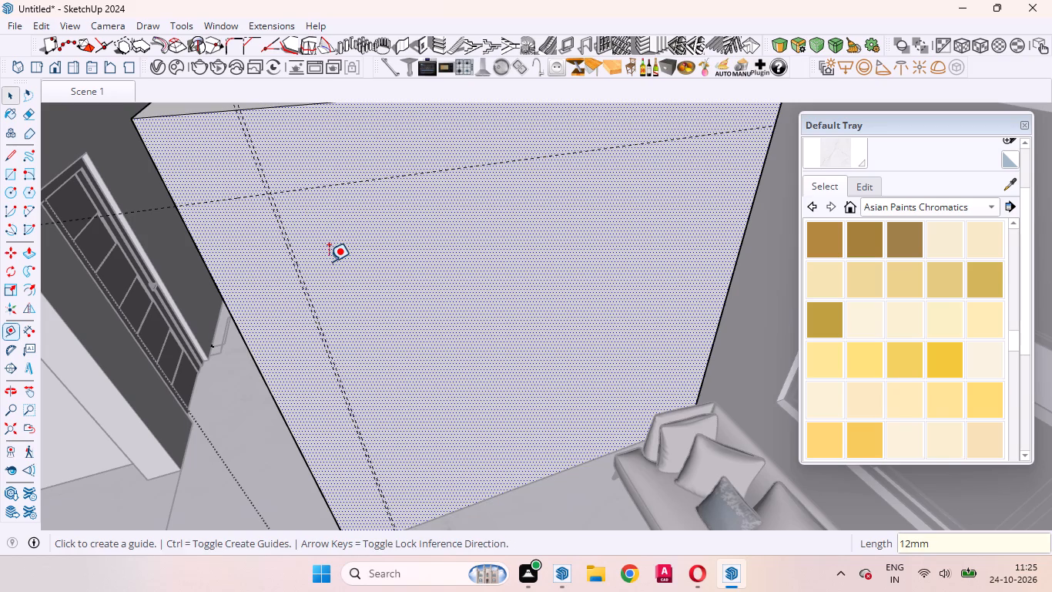
key("space")
Leave the bedroom wall group's editing context.
scroll(544, 365, "down", 4)
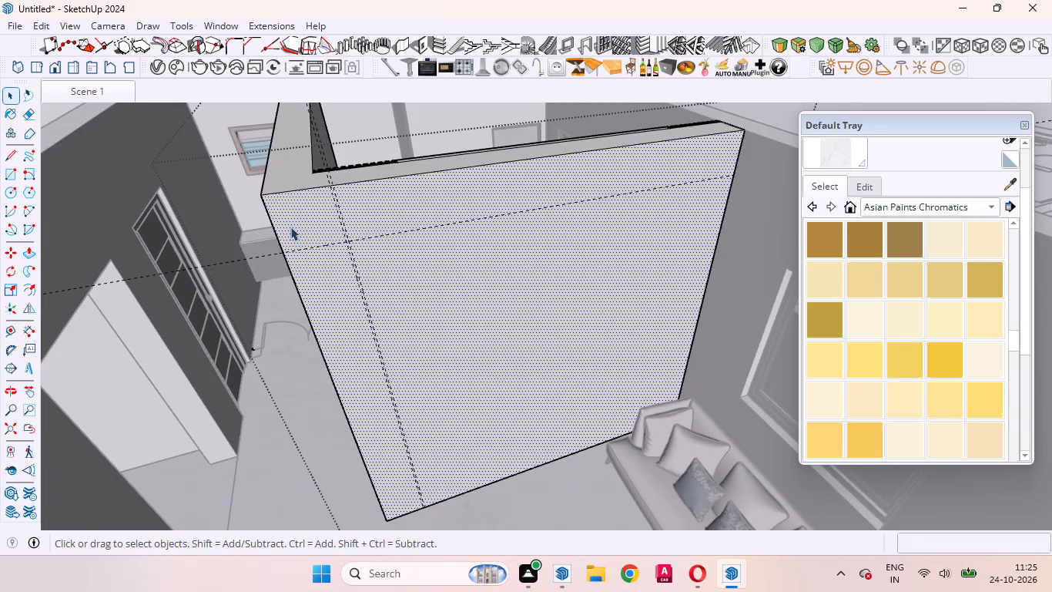
scroll(283, 207, "up", 5)
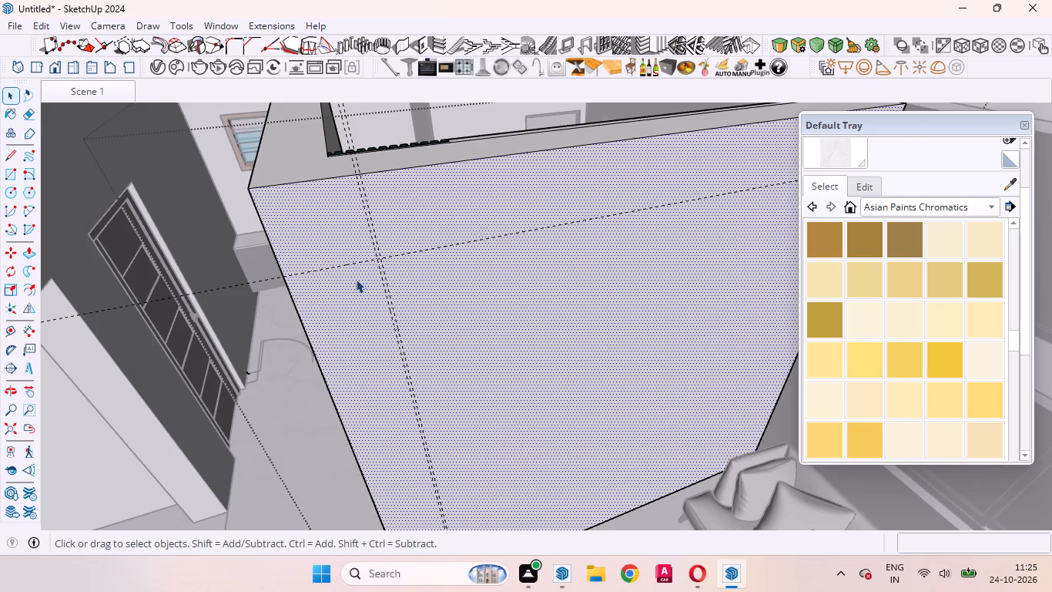
scroll(356, 286, "down", 9)
right_click(678, 133)
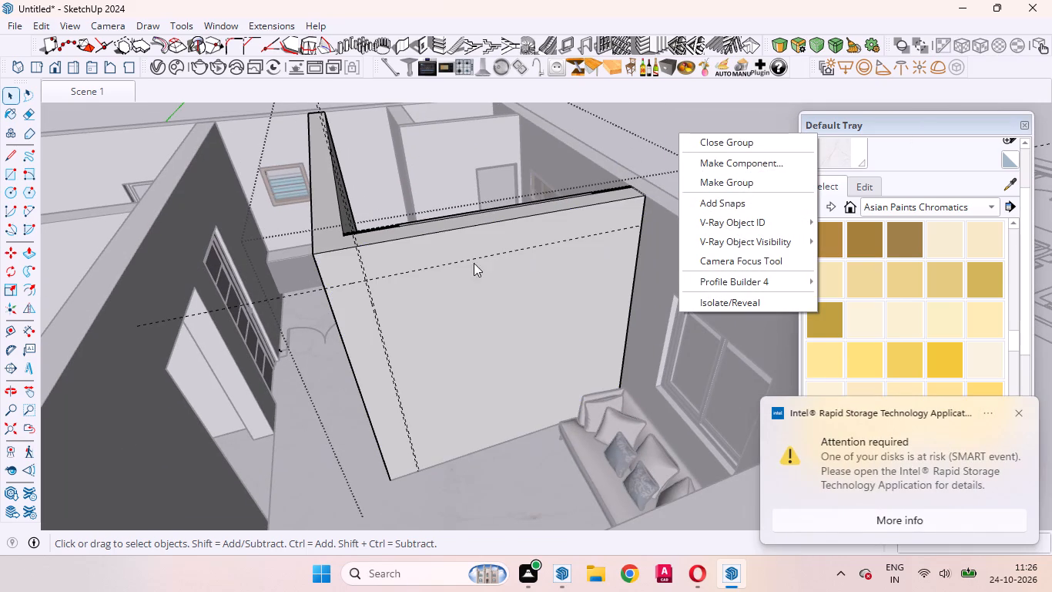
left_click(646, 123)
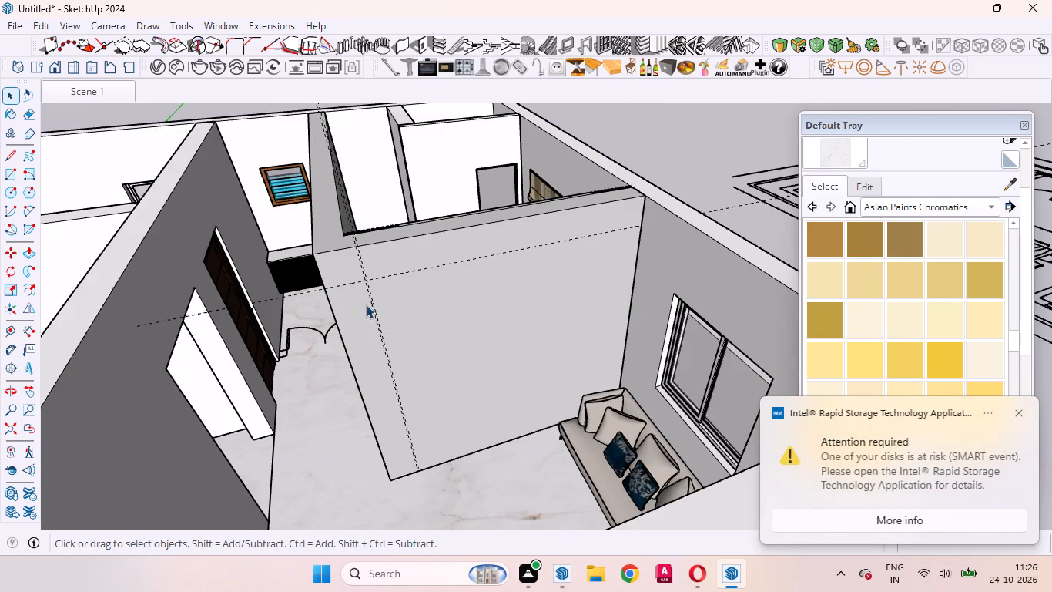
Add a vertical guide 12 inches further along the wall from the 12 mm guide pair, with another 12 mm beyond it.
scroll(370, 304, "up", 3)
middle_click_drag(380, 307, 347, 281)
scroll(347, 281, "up", 1)
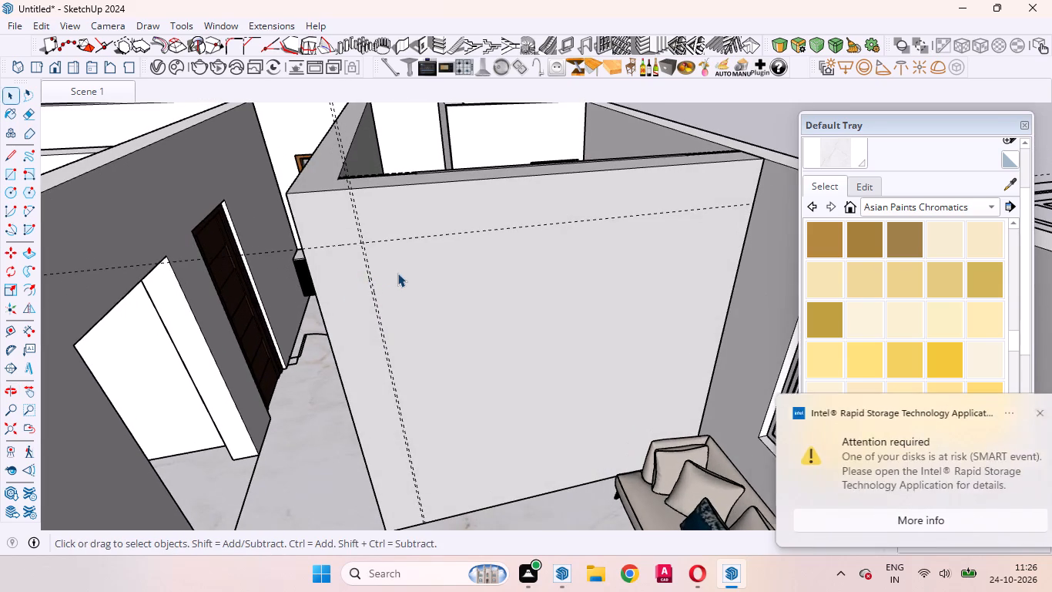
key("t")
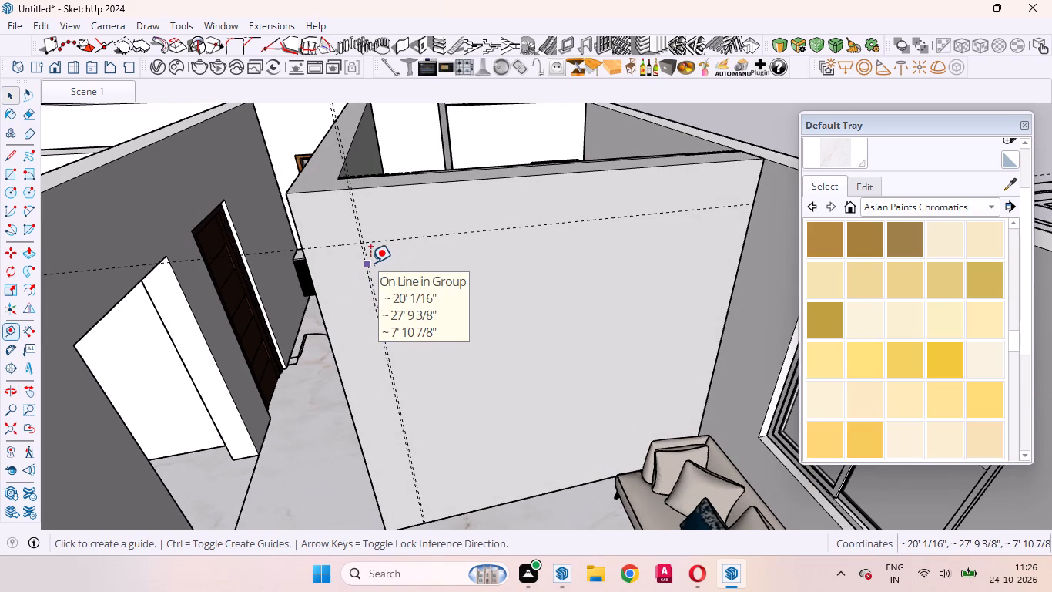
left_click(370, 263)
type("12")
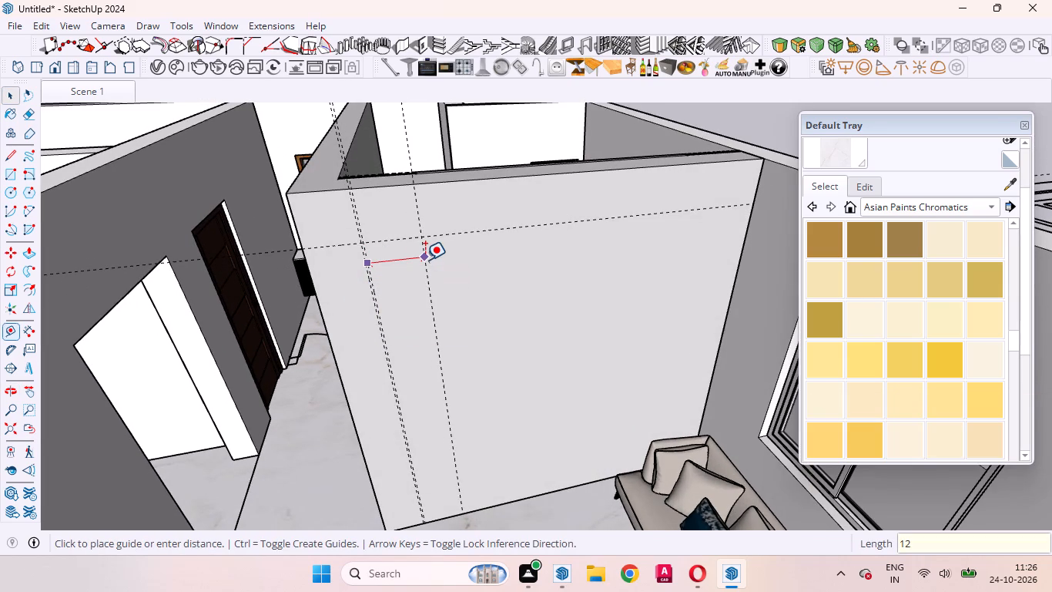
key("Return")
left_click(425, 264)
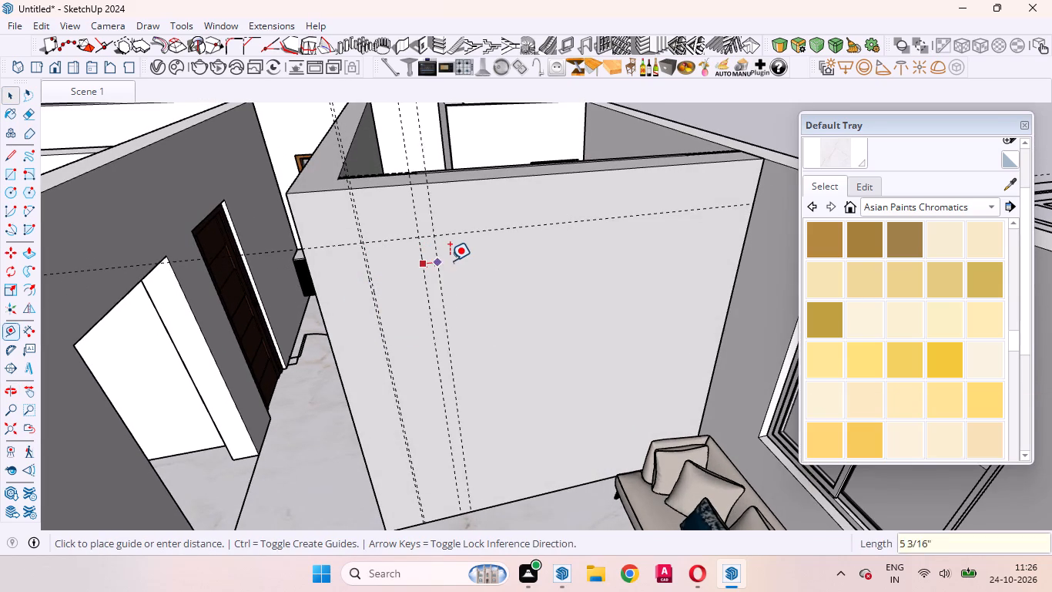
type("12mm")
key("Return")
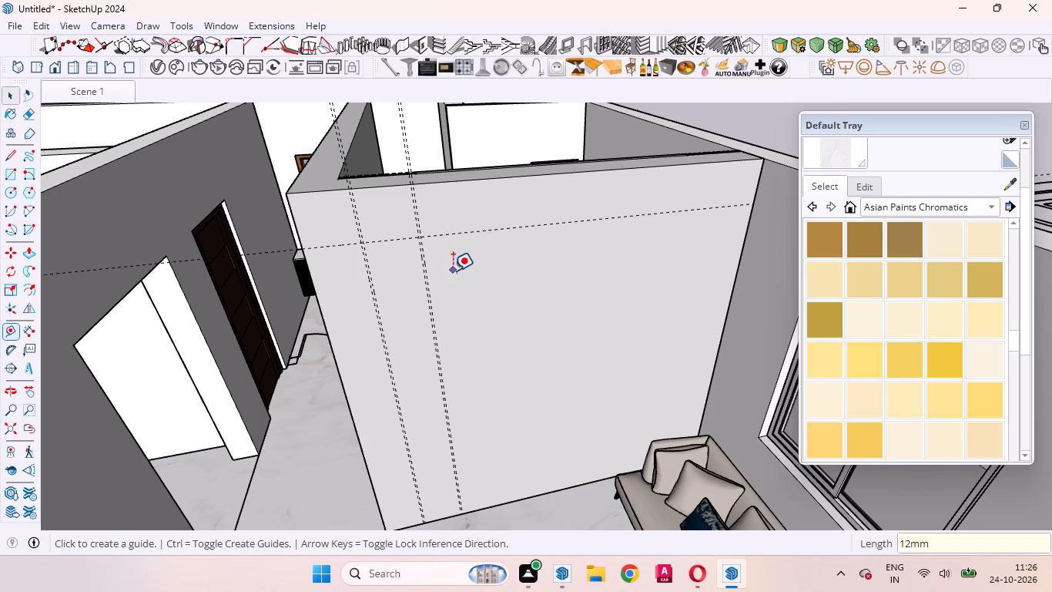
Add a second horizontal guide on the partition wall, 12 inches below the existing horizontal guide.
middle_click_drag(454, 271, 425, 274)
scroll(404, 231, "up", 4)
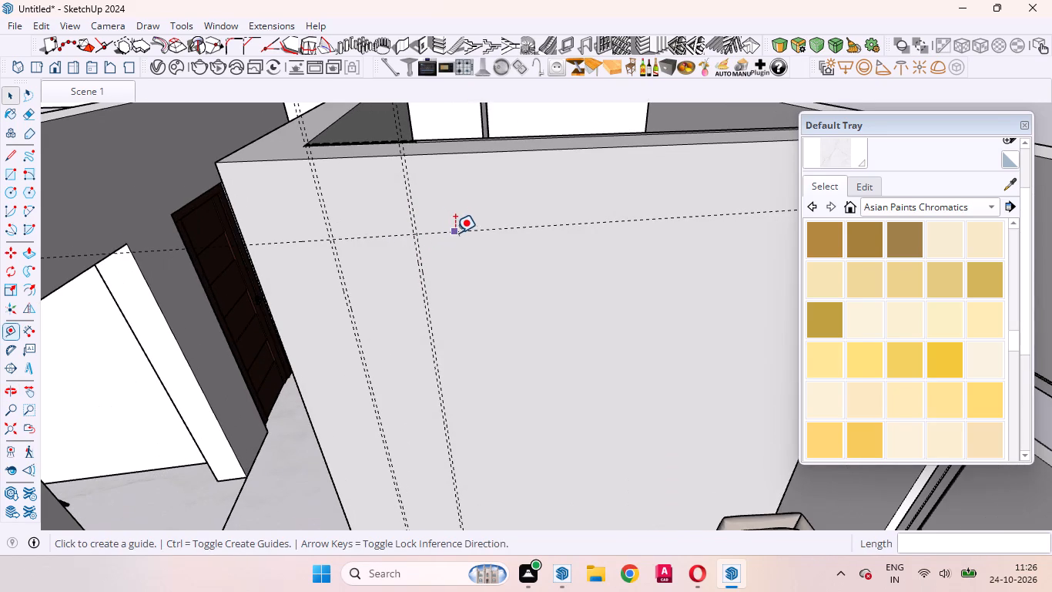
left_click(455, 232)
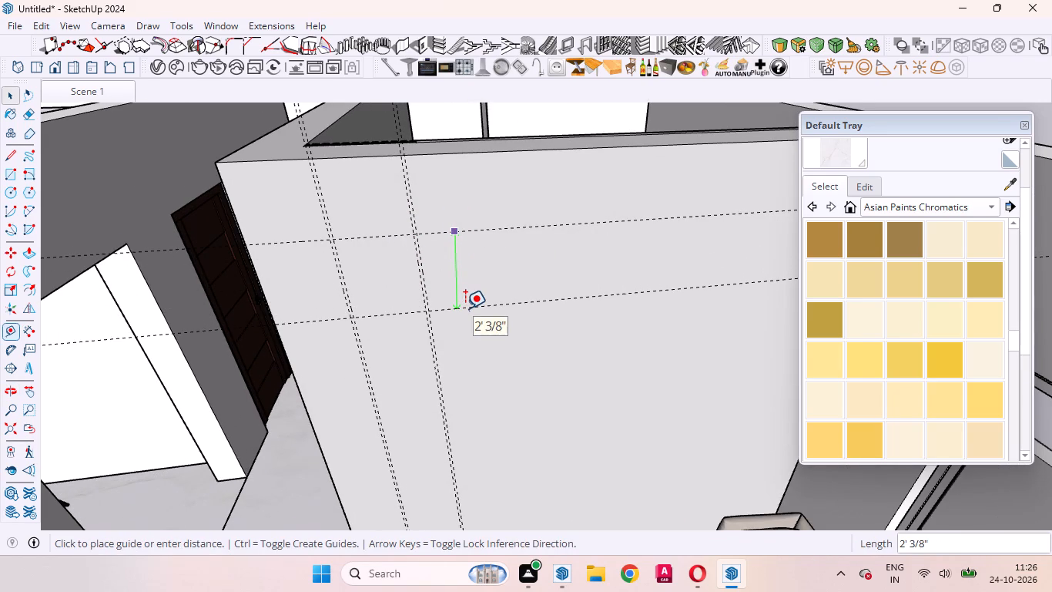
key("Up")
type("12")
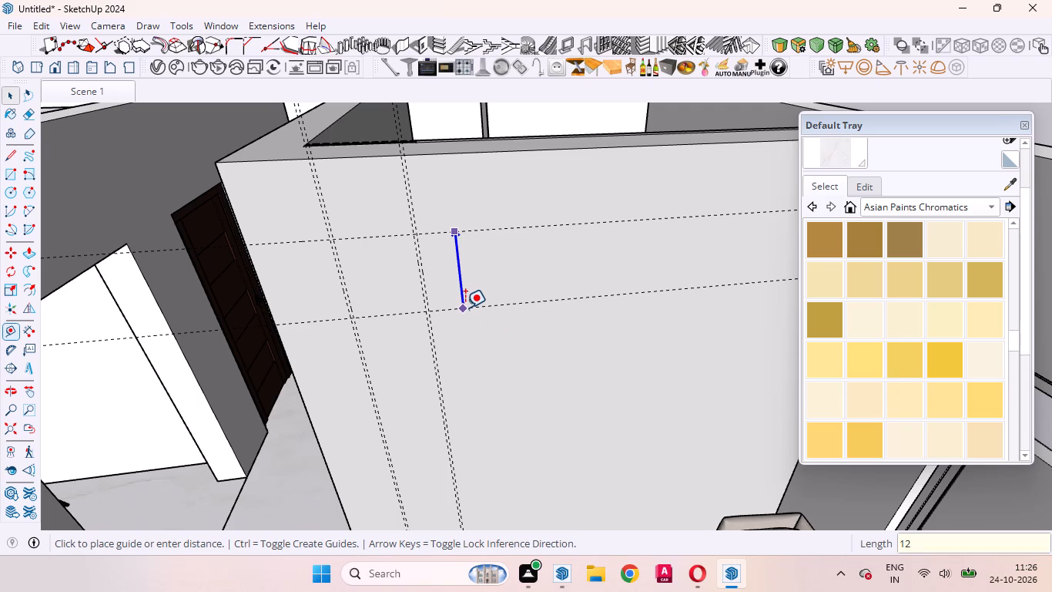
key("Return")
Add a vertical guide 12 inches in from the partition wall's edge at the window wall corner.
scroll(400, 299, "down", 9)
scroll(622, 261, "up", 6)
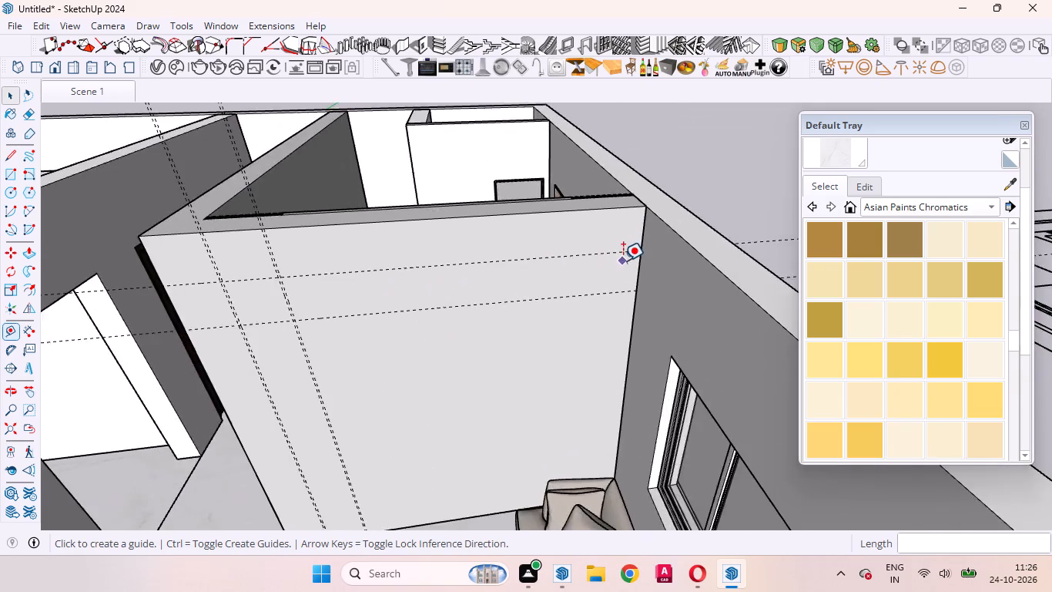
scroll(623, 261, "up", 2)
left_click(644, 257)
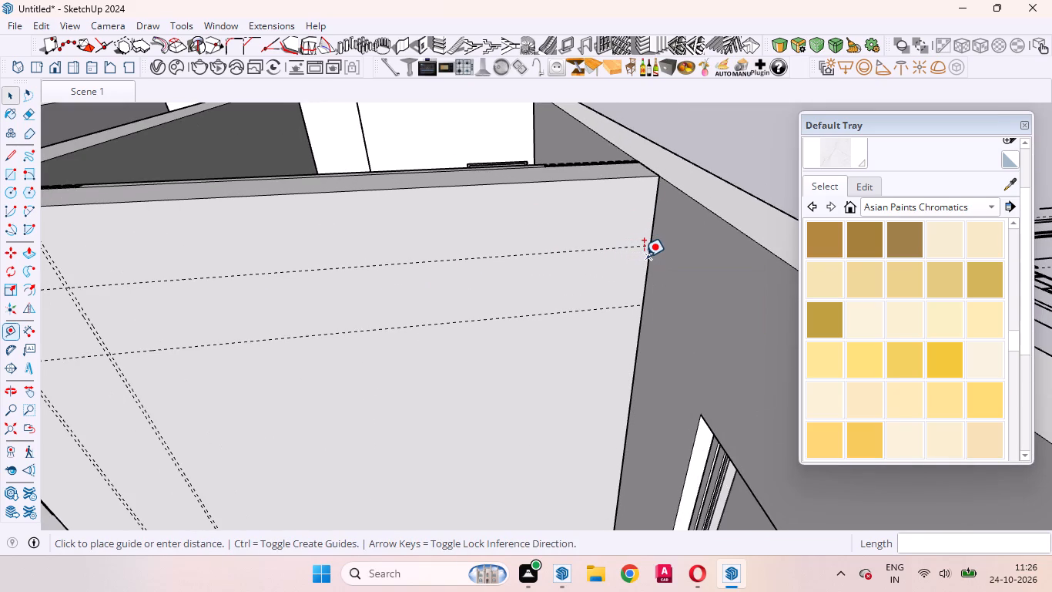
key("space")
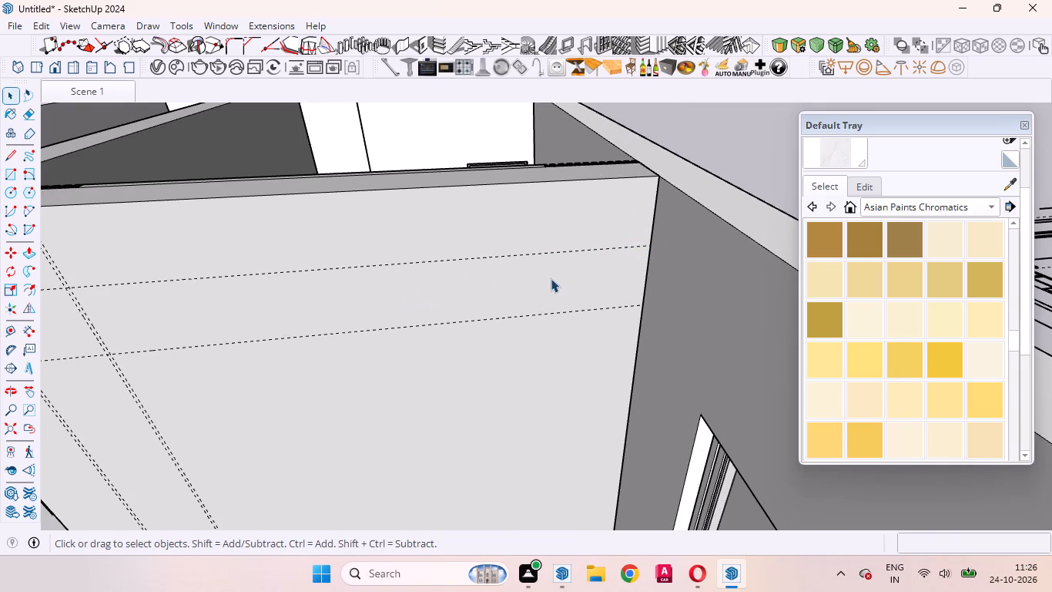
key("t")
left_click(654, 215)
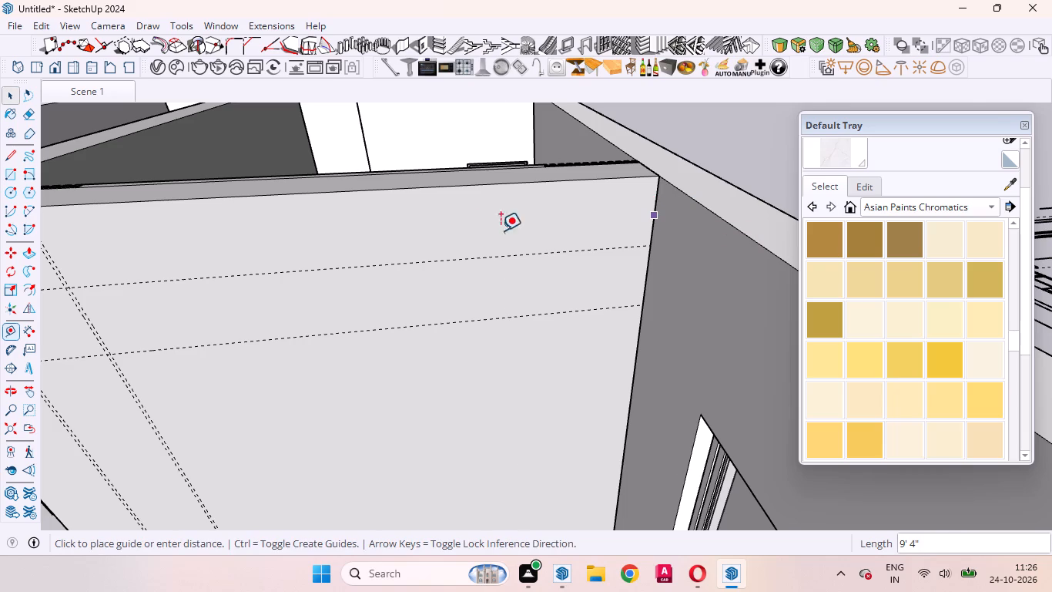
type("12")
key("Return")
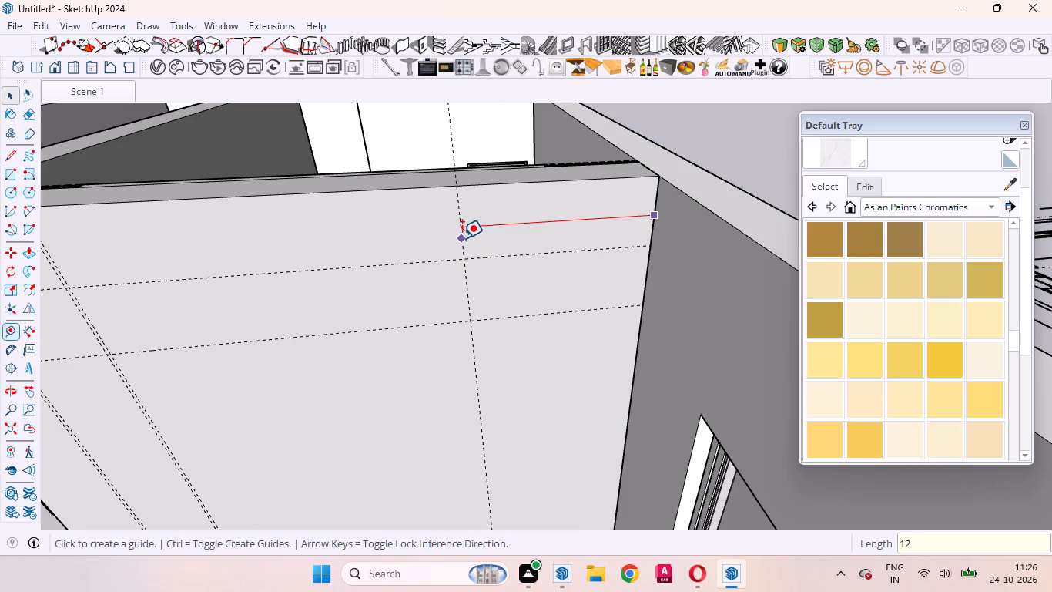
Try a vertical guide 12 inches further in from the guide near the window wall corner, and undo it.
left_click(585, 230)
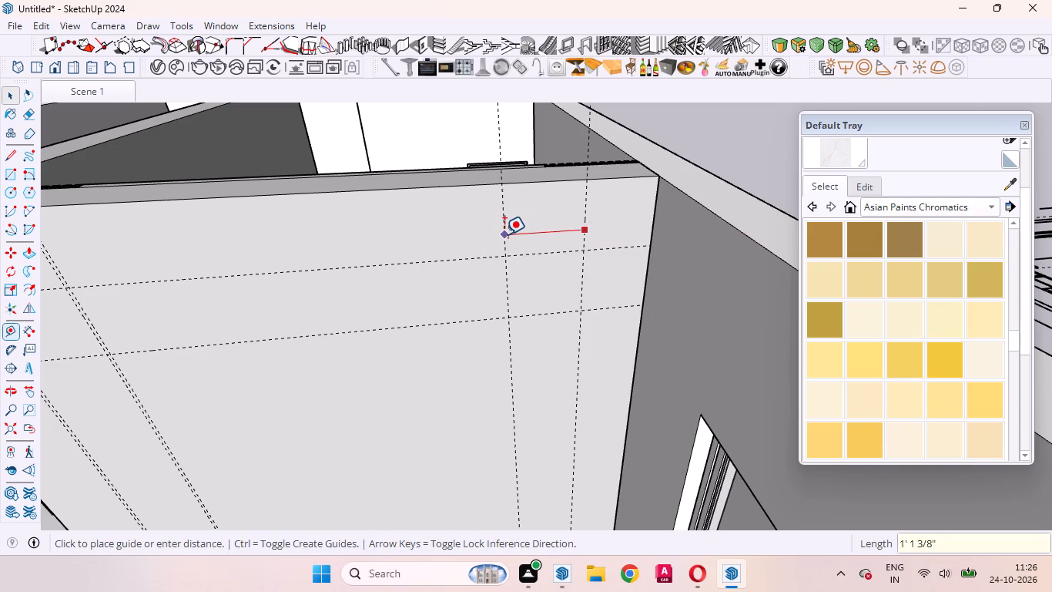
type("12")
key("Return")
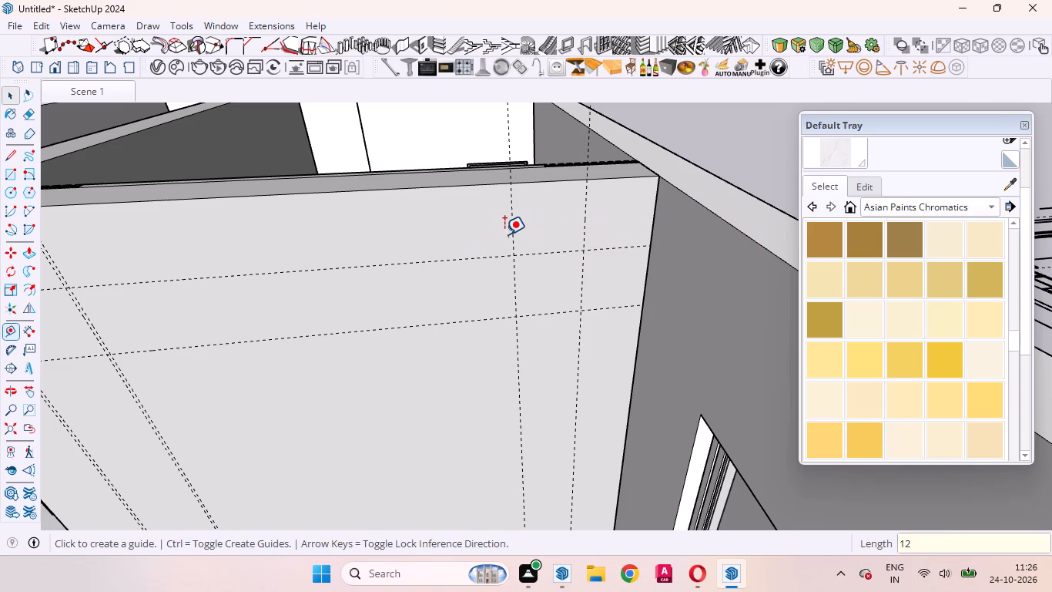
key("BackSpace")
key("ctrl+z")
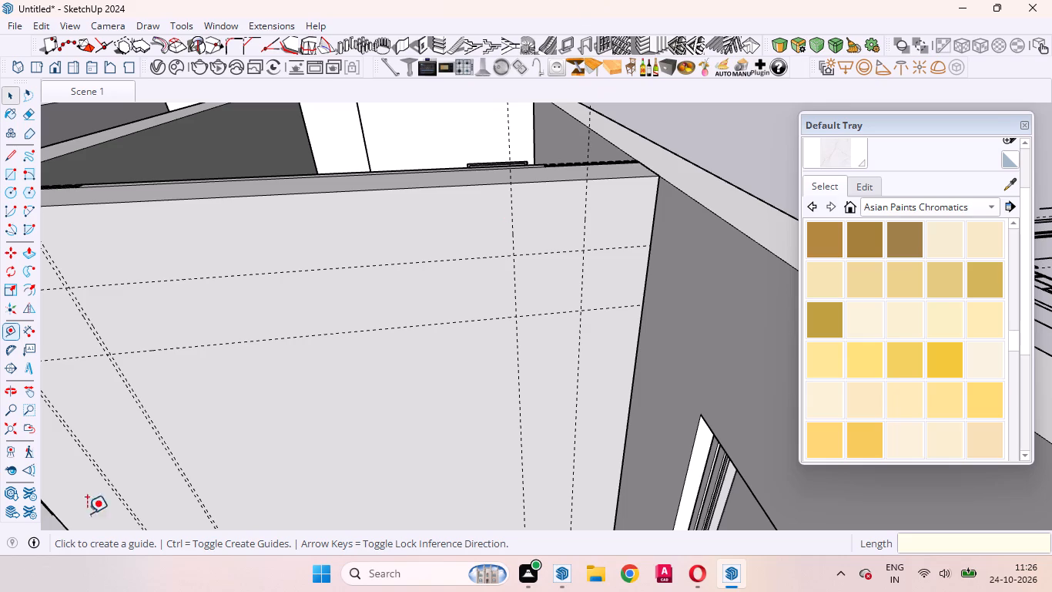
Add a vertical guide 12 mm further in from the partition wall guide near the window wall corner.
left_click(586, 224)
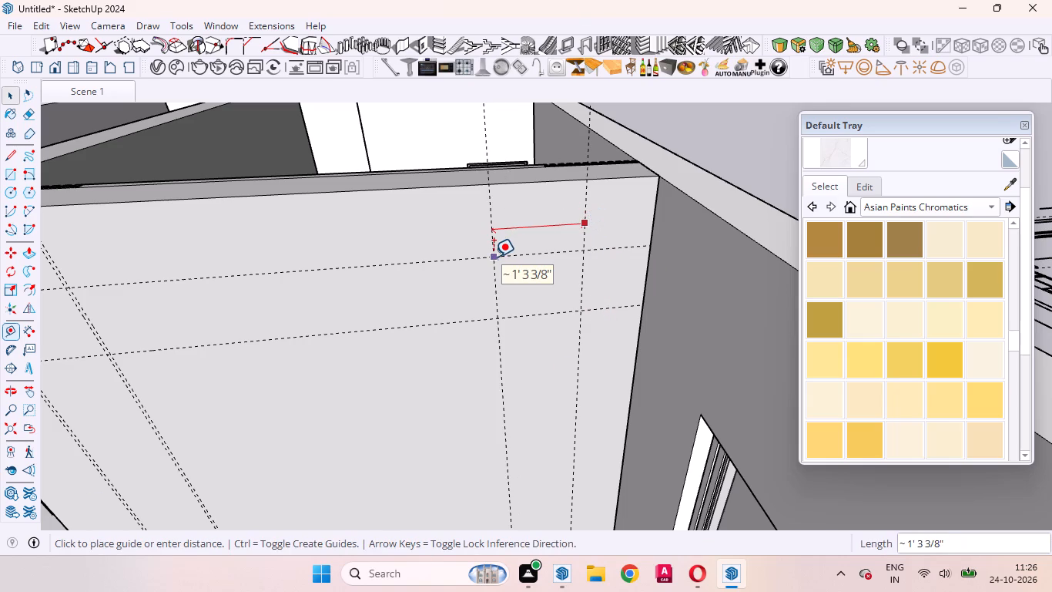
type("12")
type("mm")
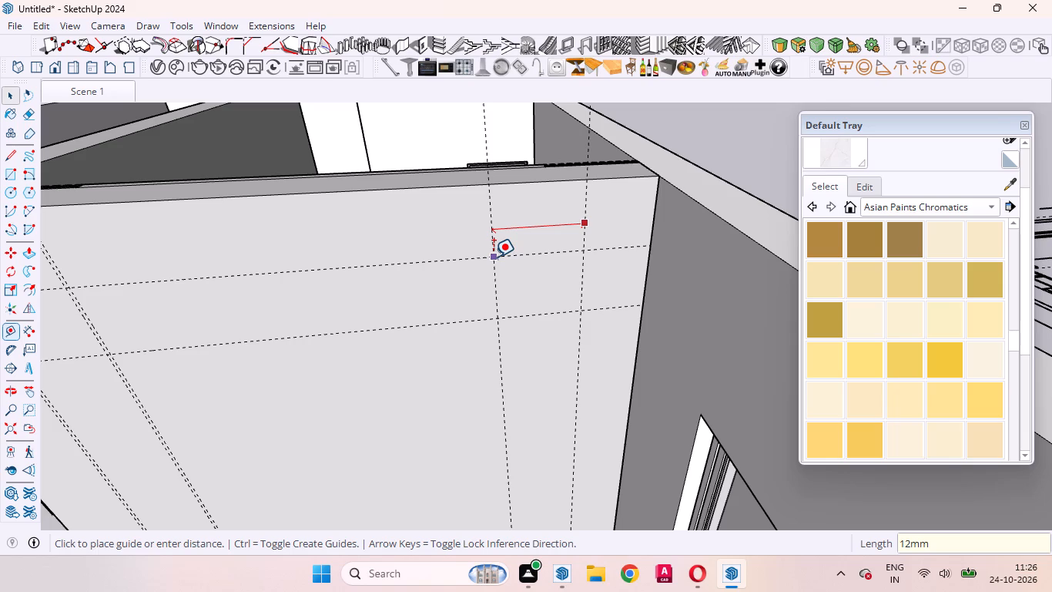
key("Return")
key("space")
Create a new empty group to hold the wall panel geometry.
scroll(534, 274, "down", 6)
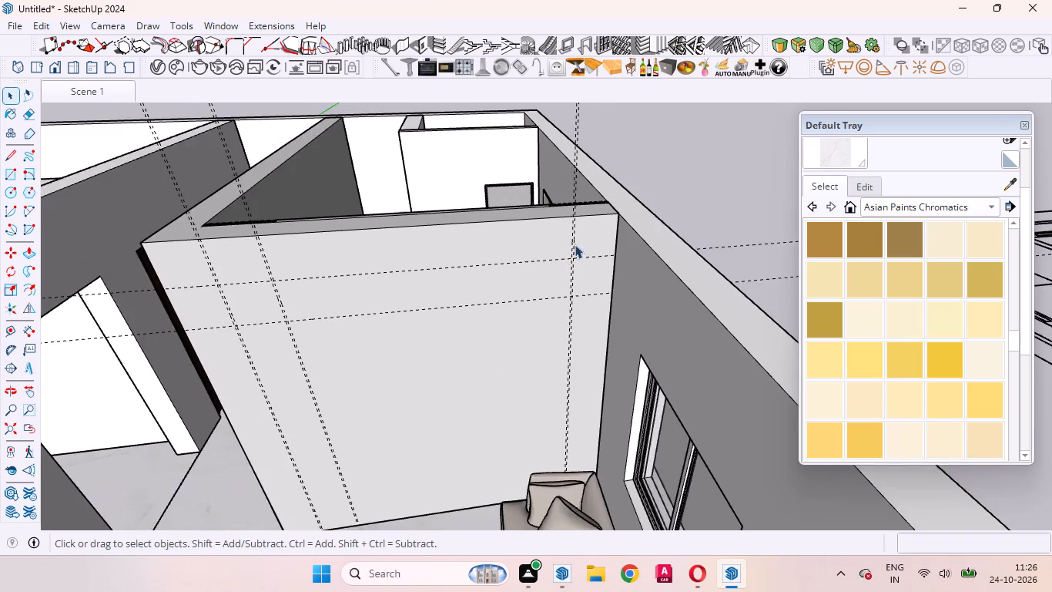
scroll(575, 244, "down", 4)
scroll(627, 203, "up", 4)
right_click(649, 184)
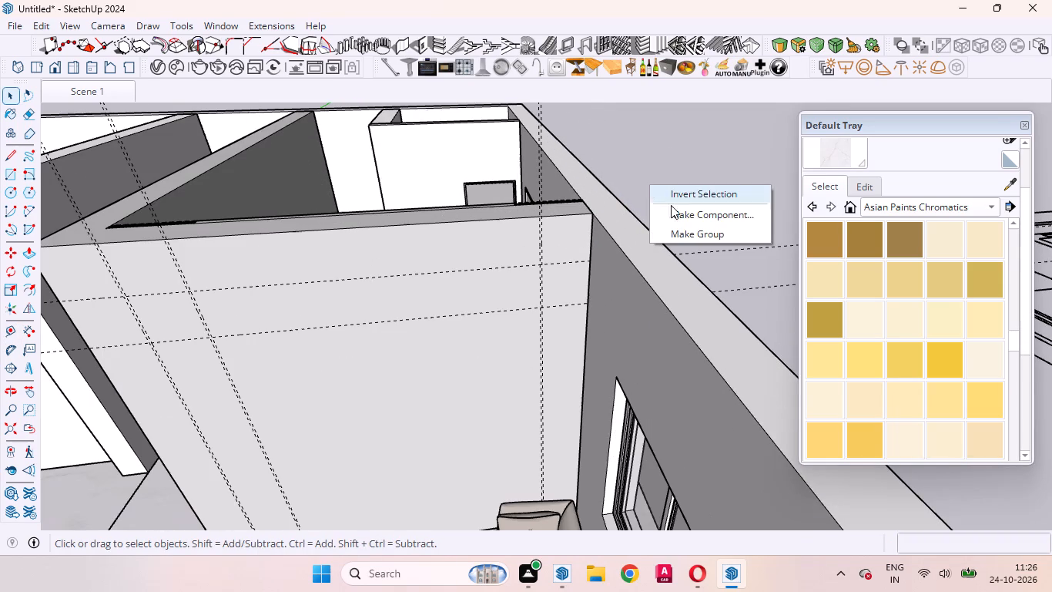
left_click(682, 236)
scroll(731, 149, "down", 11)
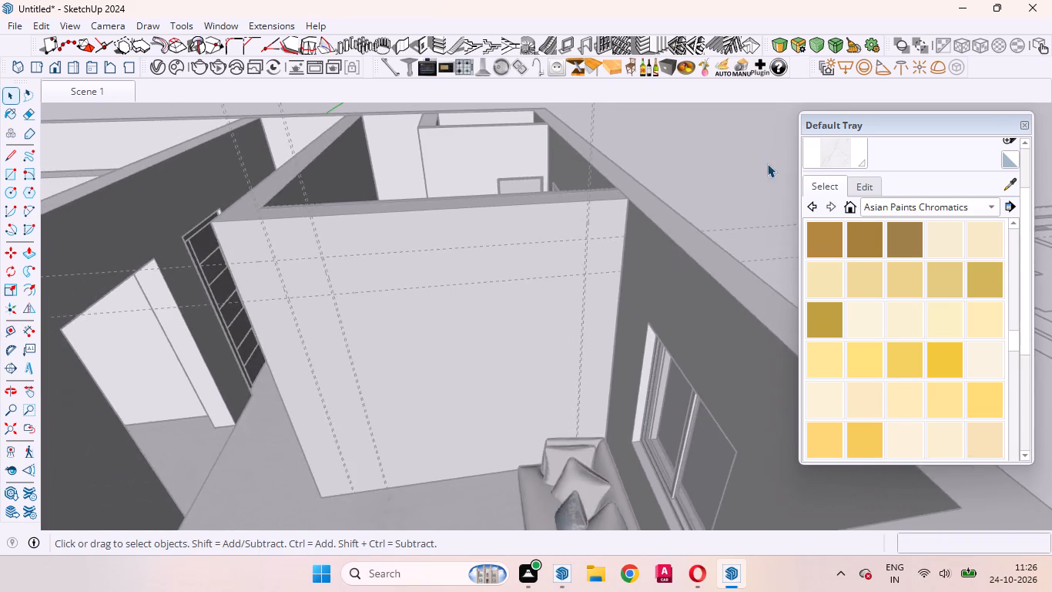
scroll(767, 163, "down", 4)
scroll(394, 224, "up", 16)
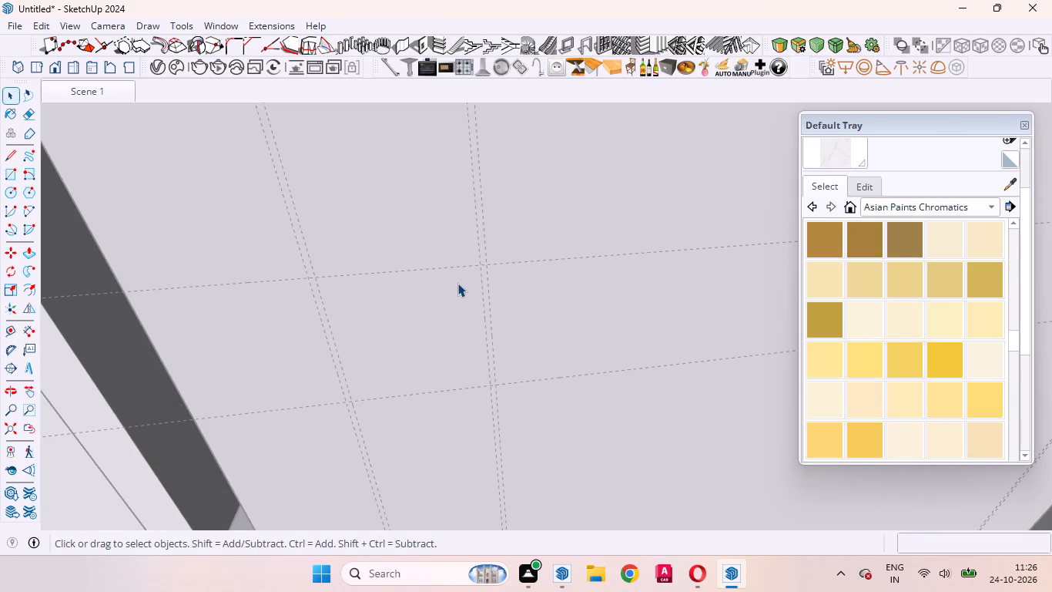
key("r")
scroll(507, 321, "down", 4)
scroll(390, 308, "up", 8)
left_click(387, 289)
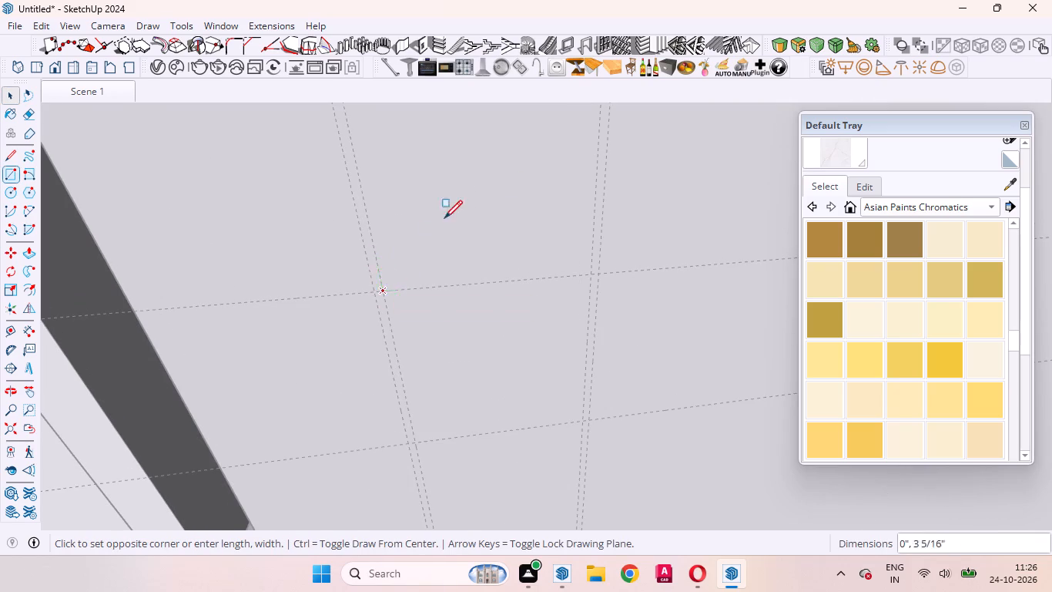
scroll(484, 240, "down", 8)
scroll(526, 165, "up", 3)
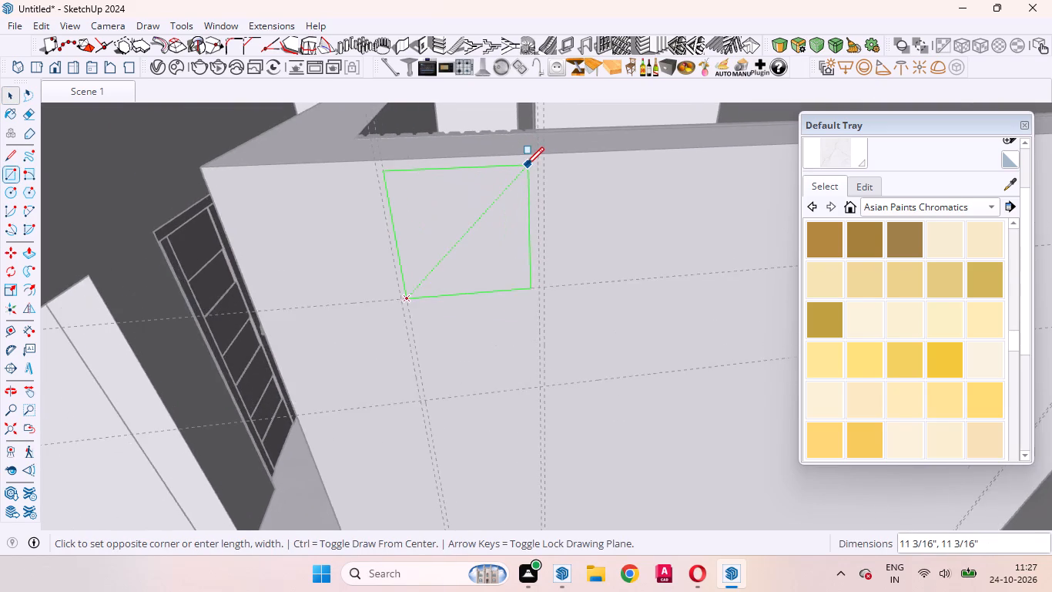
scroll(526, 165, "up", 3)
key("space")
Draw a 1' by 1' rectangle on the partition wall, filling the cell between the two horizontal guides and the two vertical guide pairs.
scroll(485, 292, "down", 2)
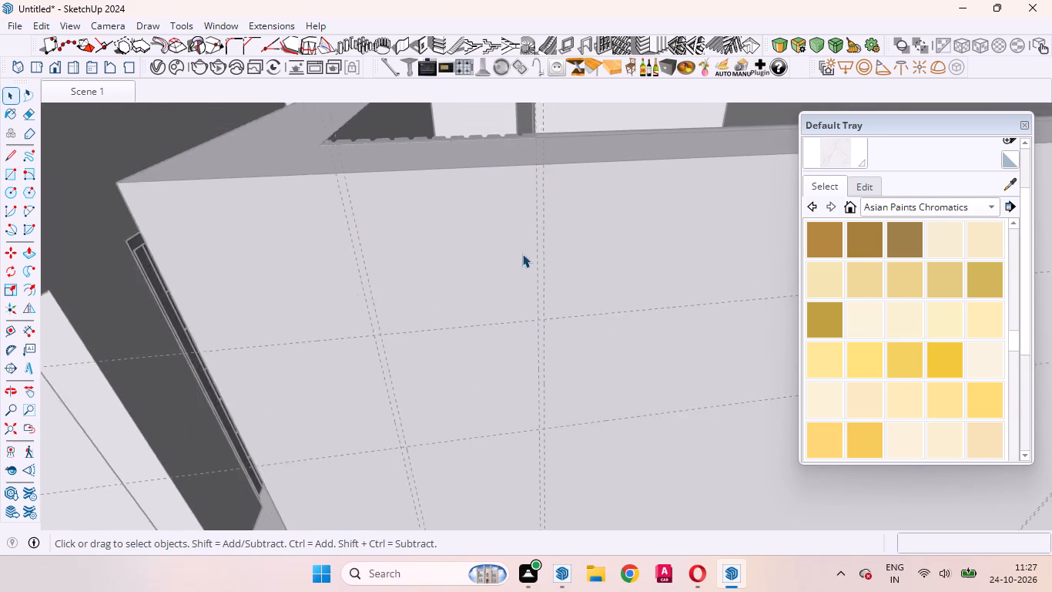
scroll(522, 254, "down", 2)
scroll(490, 376, "up", 3)
middle_click_drag(480, 388, 477, 346)
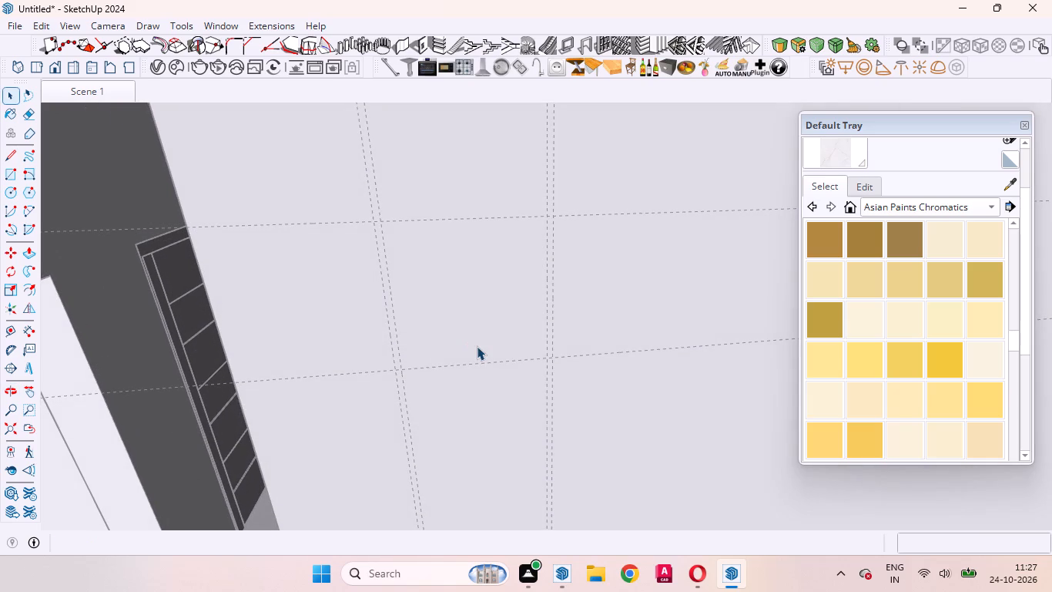
scroll(481, 396, "down", 4)
key("r")
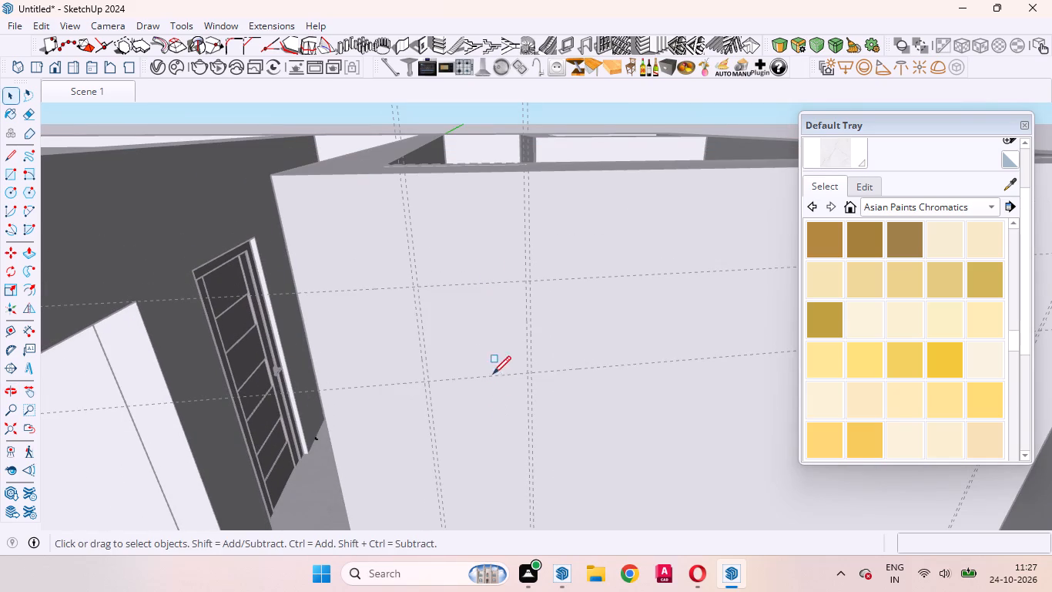
scroll(467, 236, "up", 4)
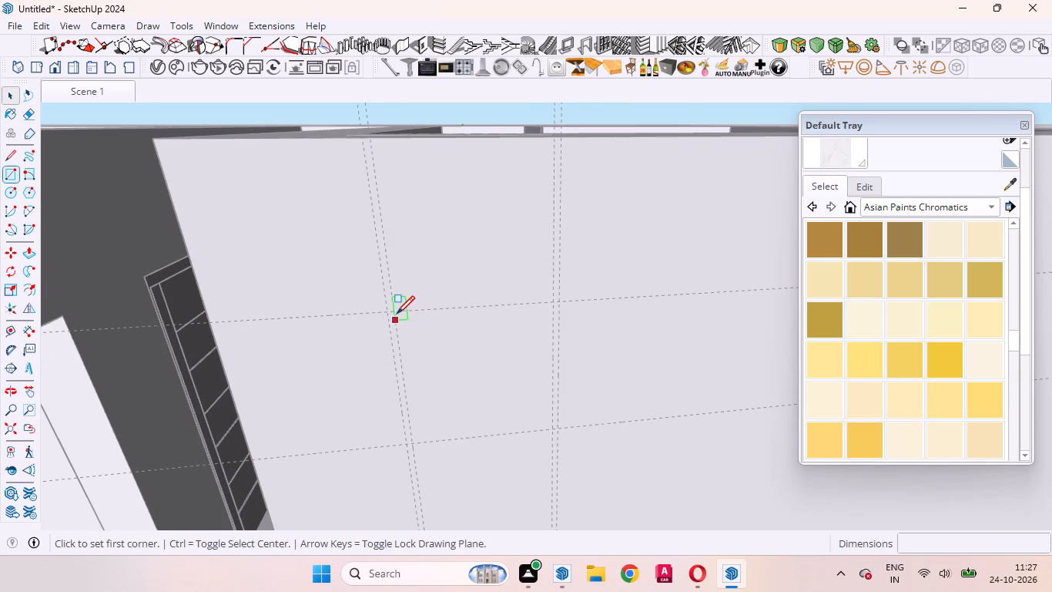
left_click(396, 312)
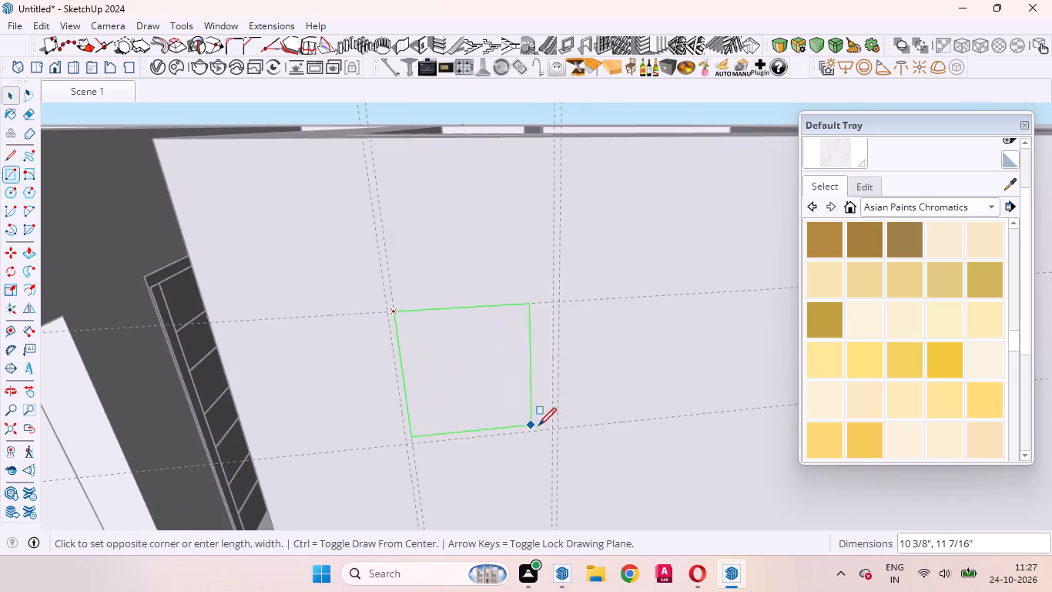
left_click(552, 429)
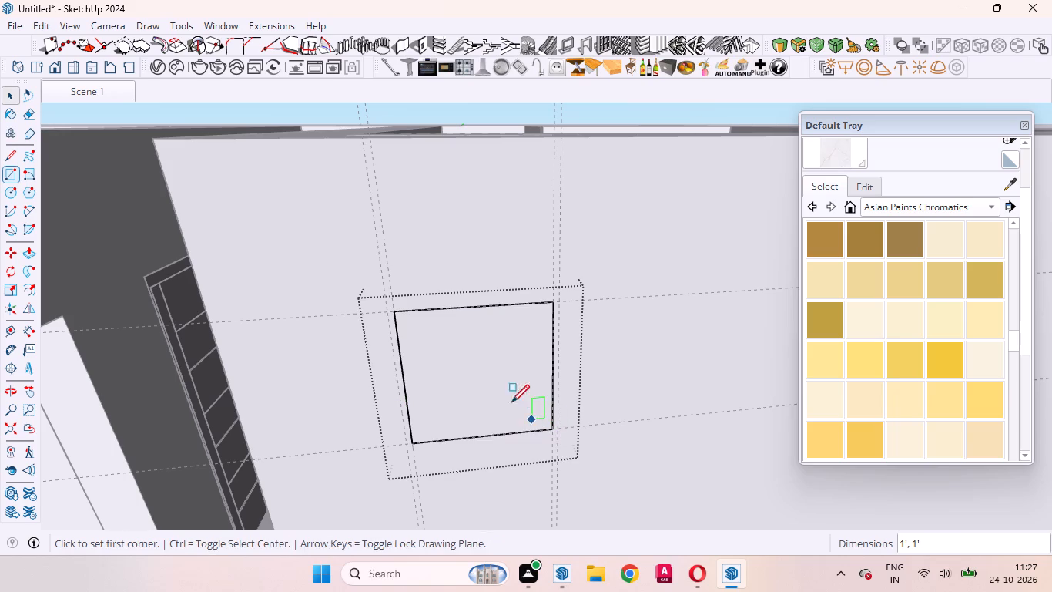
key("space")
Extrude the square panel face 18 mm out from the partition wall.
key("p")
left_click(475, 369)
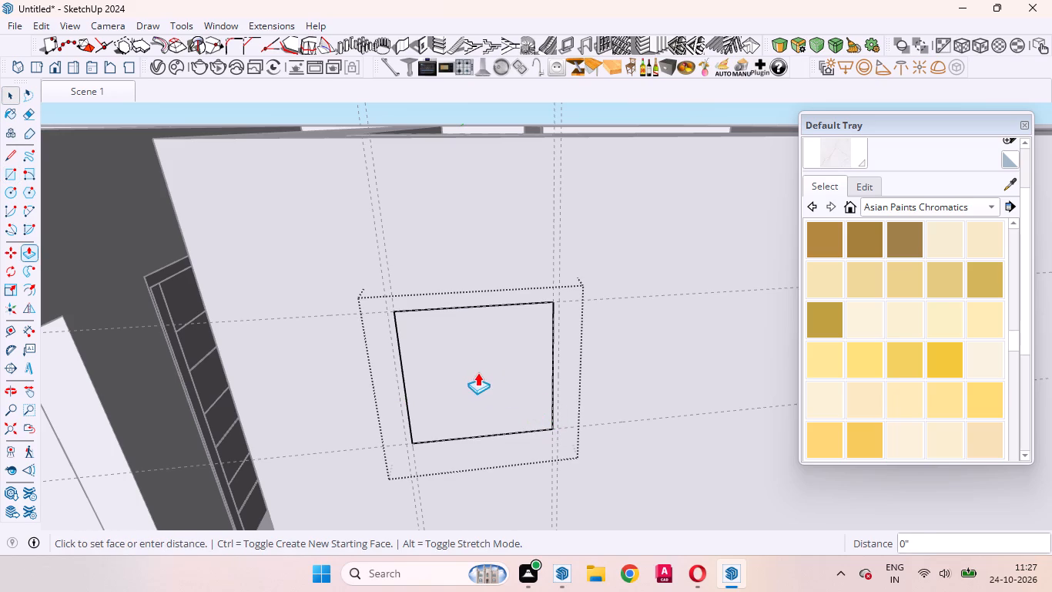
type("18mm")
key("Return")
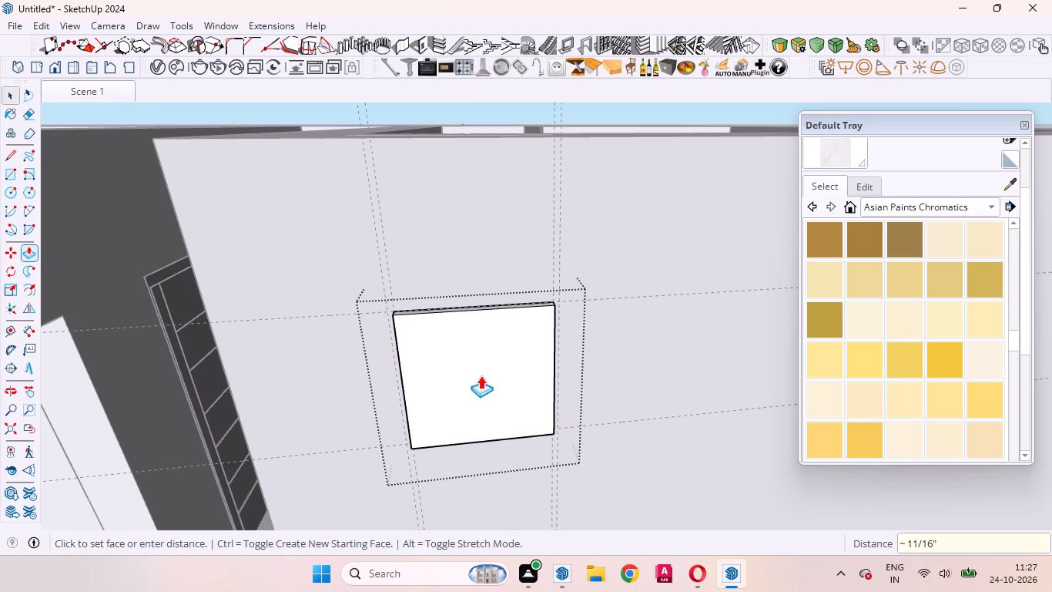
key("space")
Select the square panel's short thickness edges at its upper right, lower right and lower left corners.
scroll(661, 237, "down", 4)
scroll(600, 250, "up", 7)
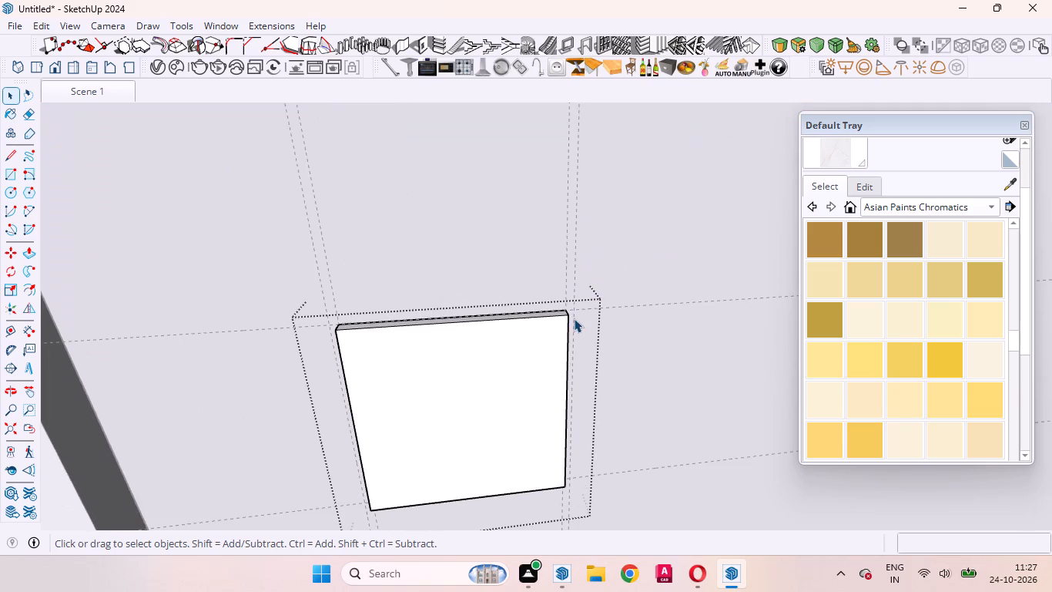
scroll(574, 318, "up", 3)
middle_click_drag(570, 328, 502, 396)
scroll(434, 408, "up", 9)
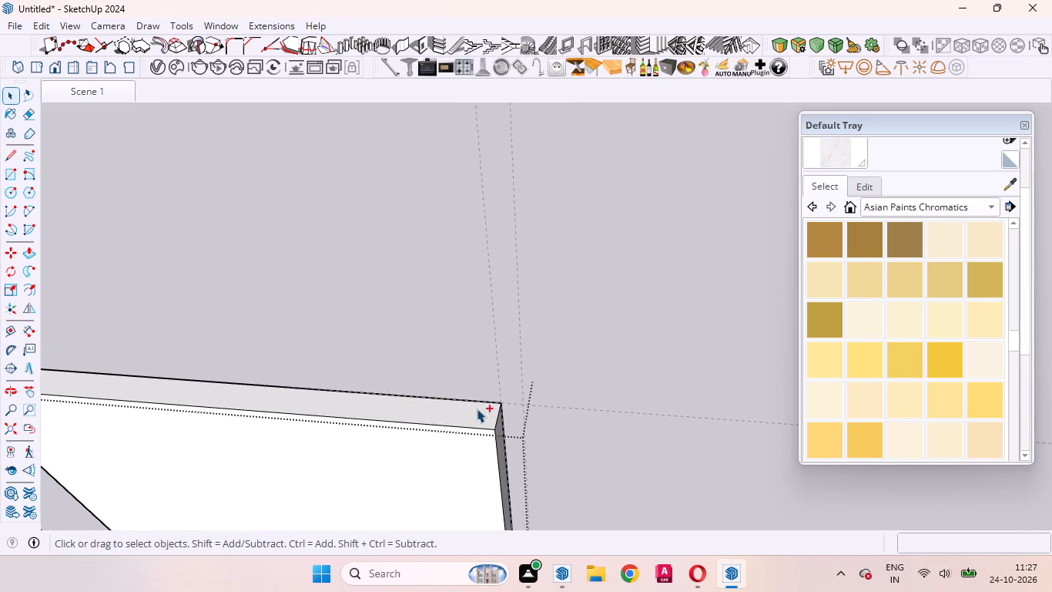
left_click(495, 419, "ctrl")
scroll(593, 319, "down", 5, "ctrl")
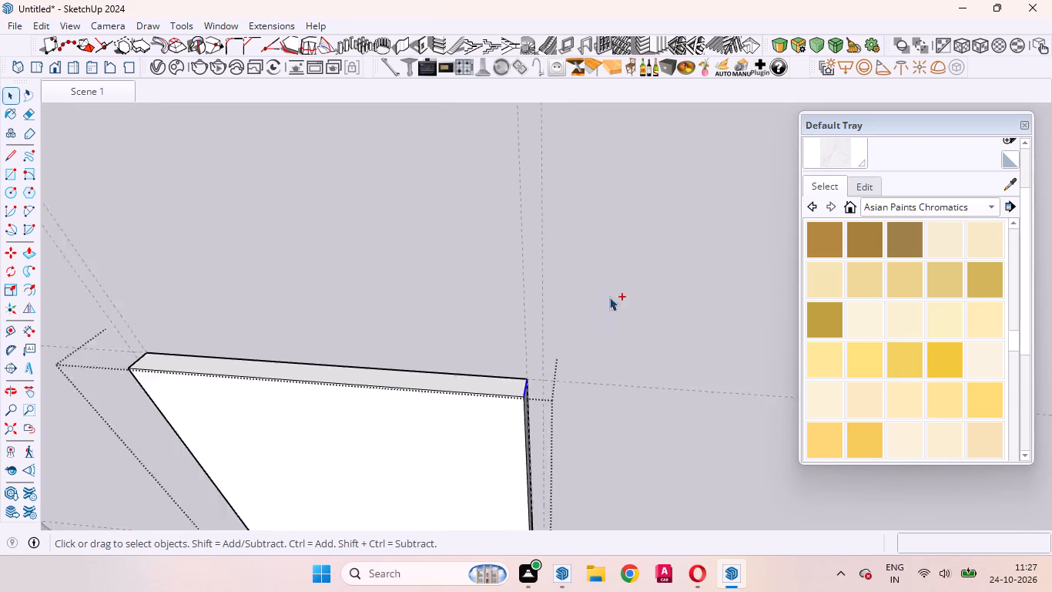
scroll(609, 297, "down", 11, "ctrl")
scroll(606, 424, "up", 6, "ctrl")
middle_click_drag(600, 432, 492, 351, "ctrl")
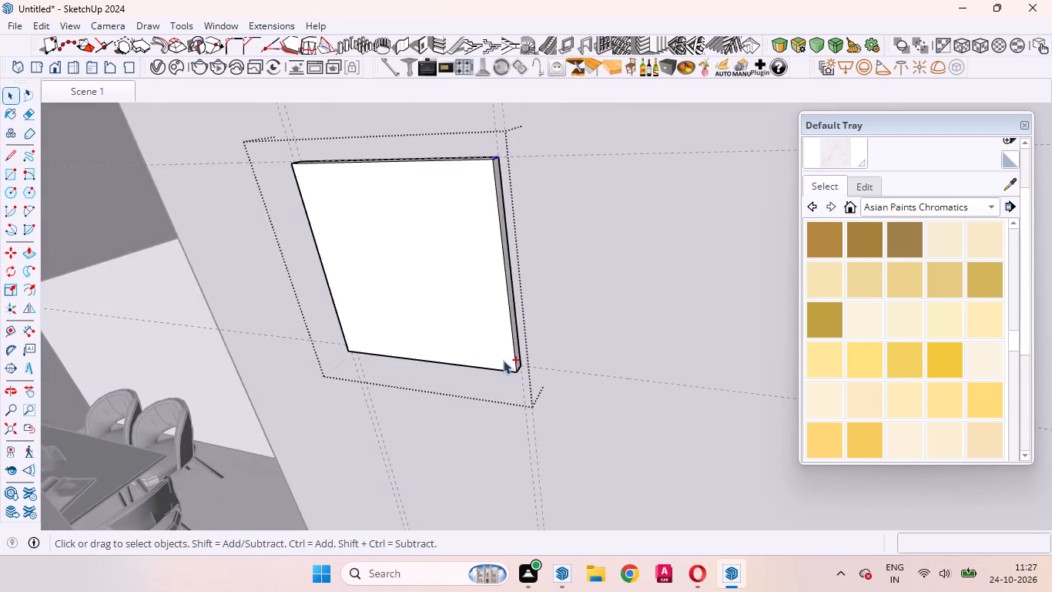
scroll(509, 372, "up", 13, "ctrl")
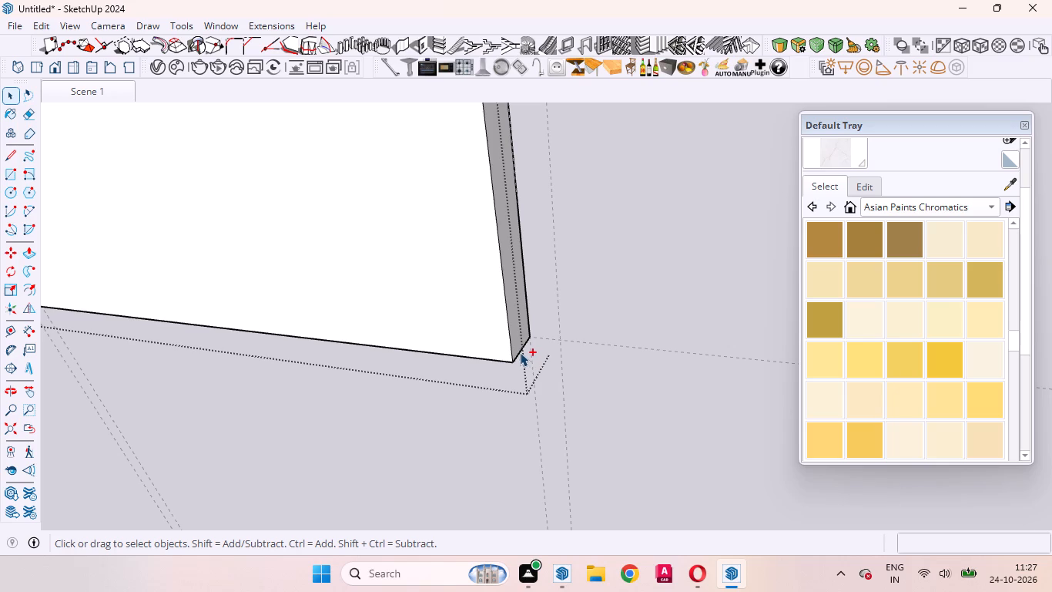
left_click(520, 352, "ctrl")
scroll(609, 324, "down", 14, "ctrl")
middle_click_drag(385, 327, 481, 309, "ctrl")
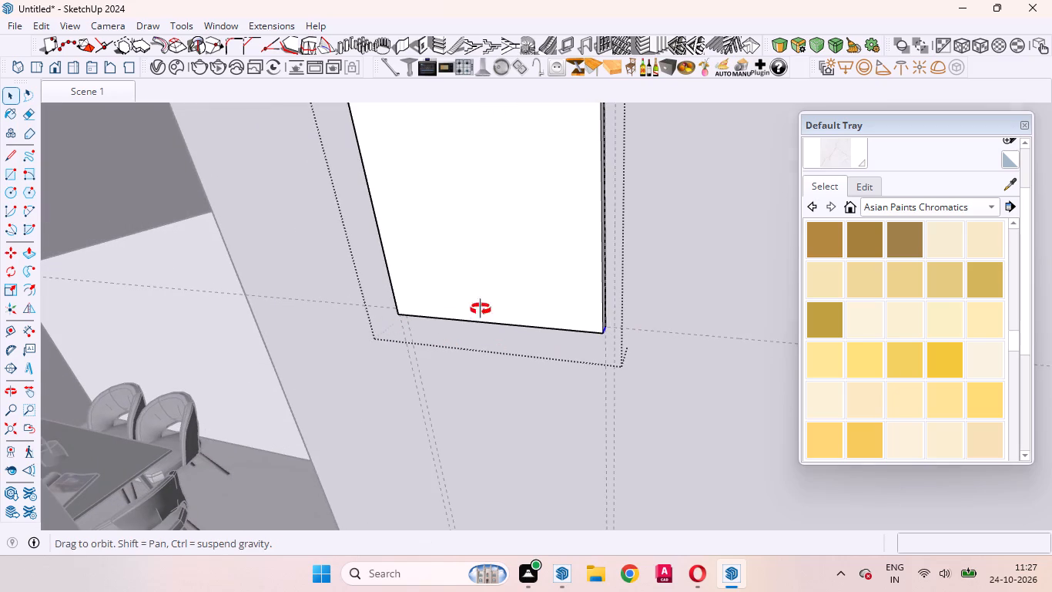
middle_click_drag(481, 309, 699, 301, "ctrl")
scroll(484, 305, "up", 13, "ctrl")
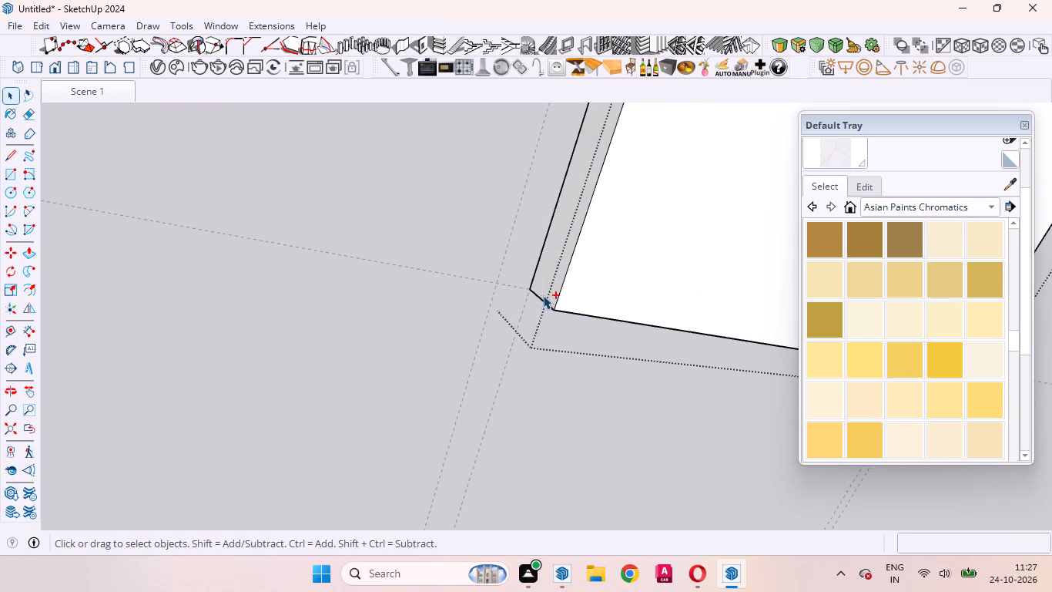
left_click(542, 301, "ctrl")
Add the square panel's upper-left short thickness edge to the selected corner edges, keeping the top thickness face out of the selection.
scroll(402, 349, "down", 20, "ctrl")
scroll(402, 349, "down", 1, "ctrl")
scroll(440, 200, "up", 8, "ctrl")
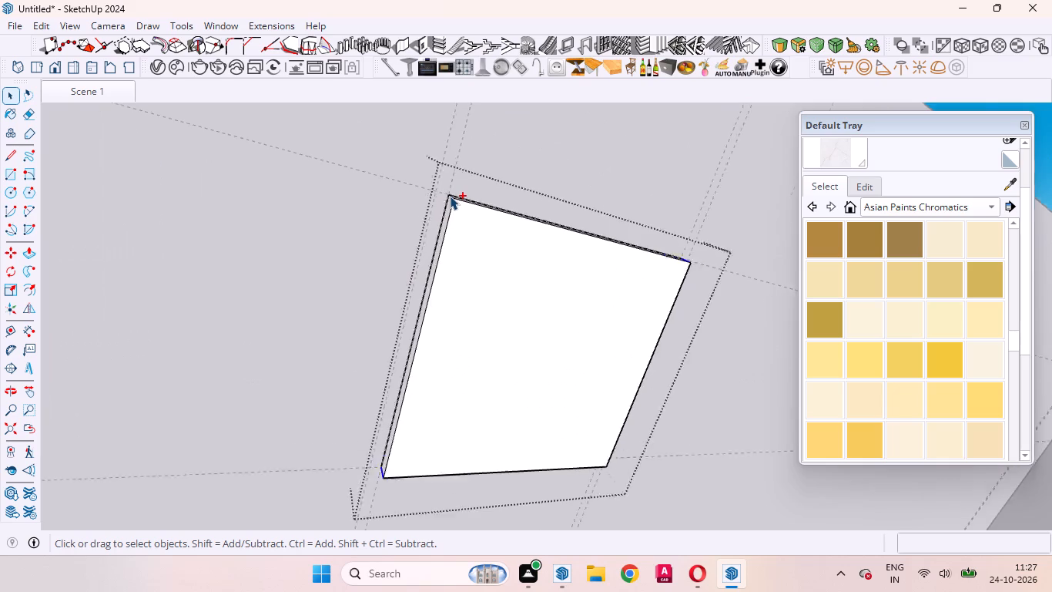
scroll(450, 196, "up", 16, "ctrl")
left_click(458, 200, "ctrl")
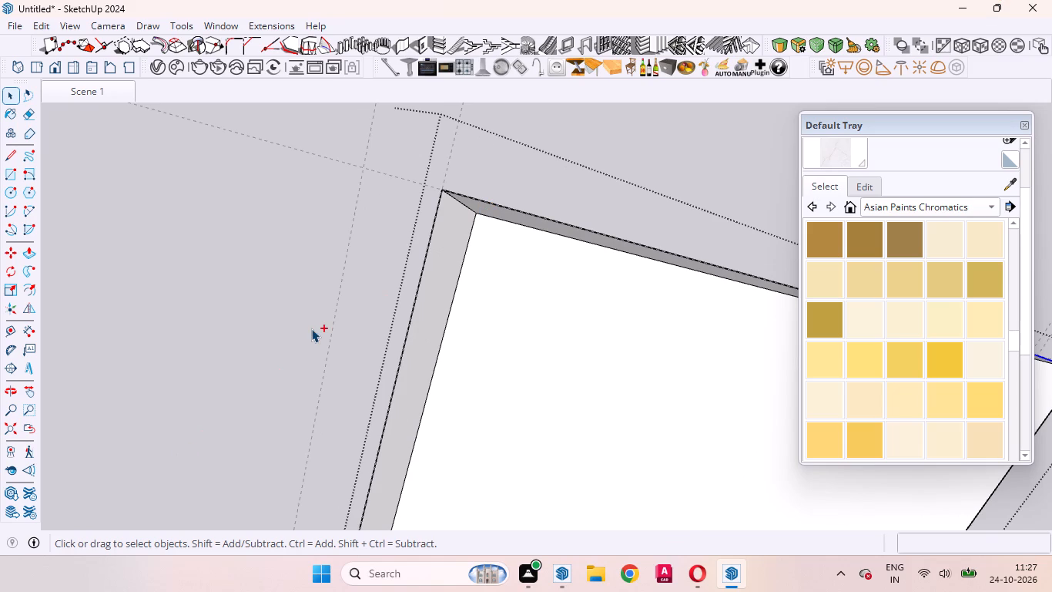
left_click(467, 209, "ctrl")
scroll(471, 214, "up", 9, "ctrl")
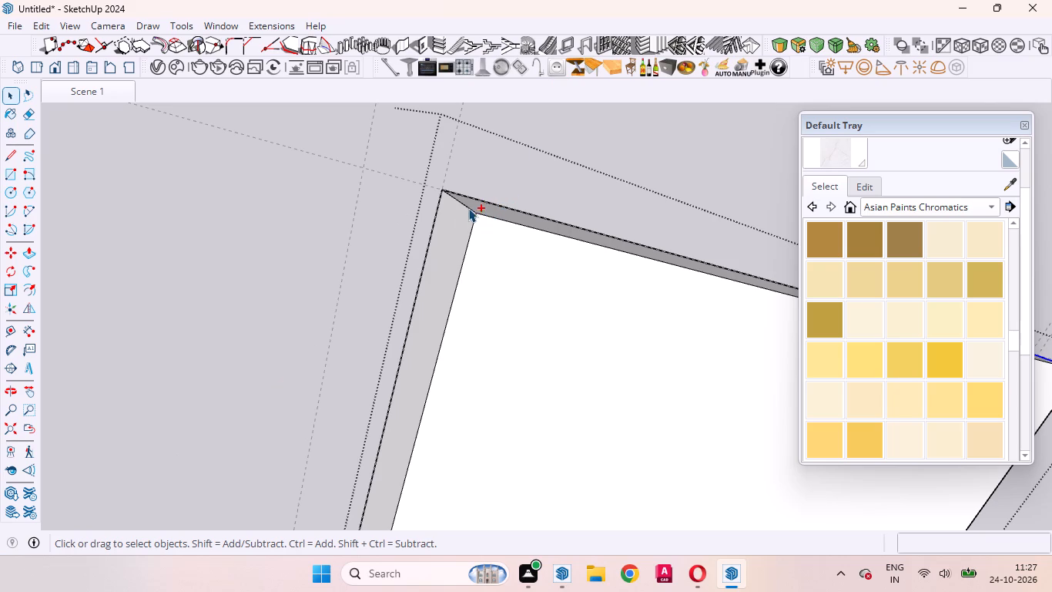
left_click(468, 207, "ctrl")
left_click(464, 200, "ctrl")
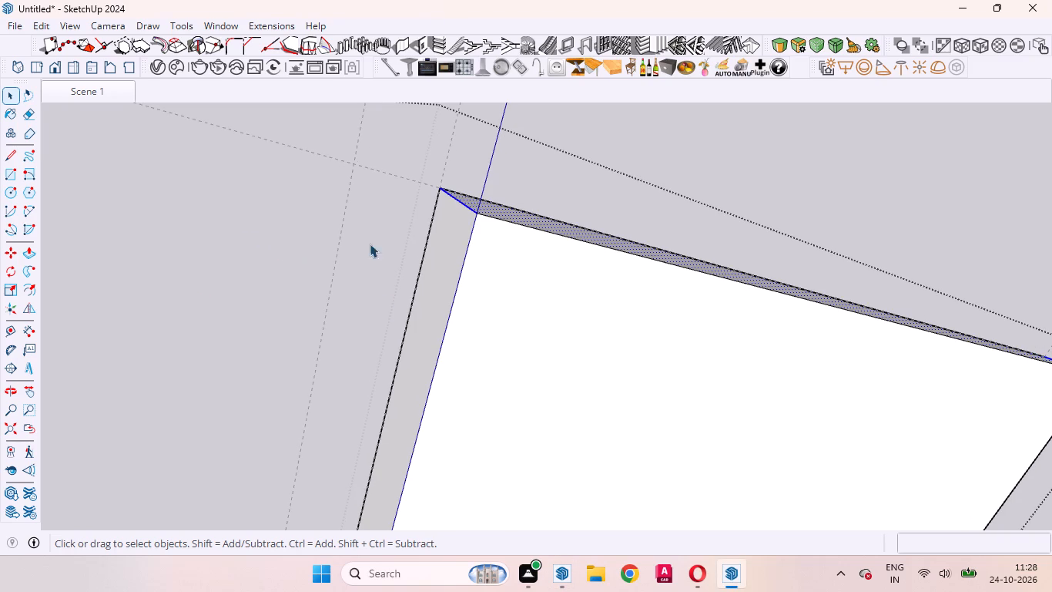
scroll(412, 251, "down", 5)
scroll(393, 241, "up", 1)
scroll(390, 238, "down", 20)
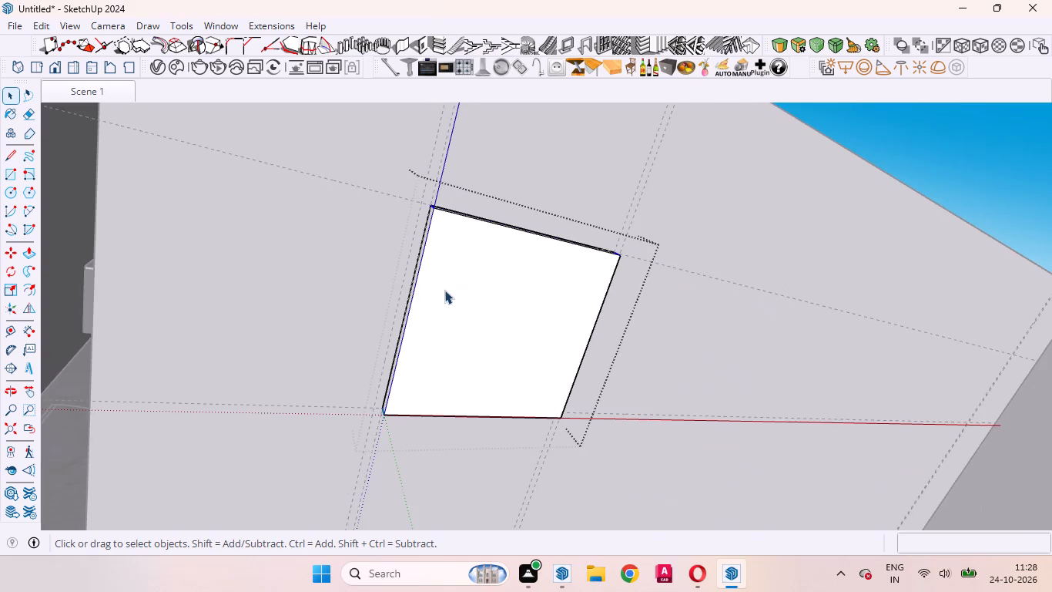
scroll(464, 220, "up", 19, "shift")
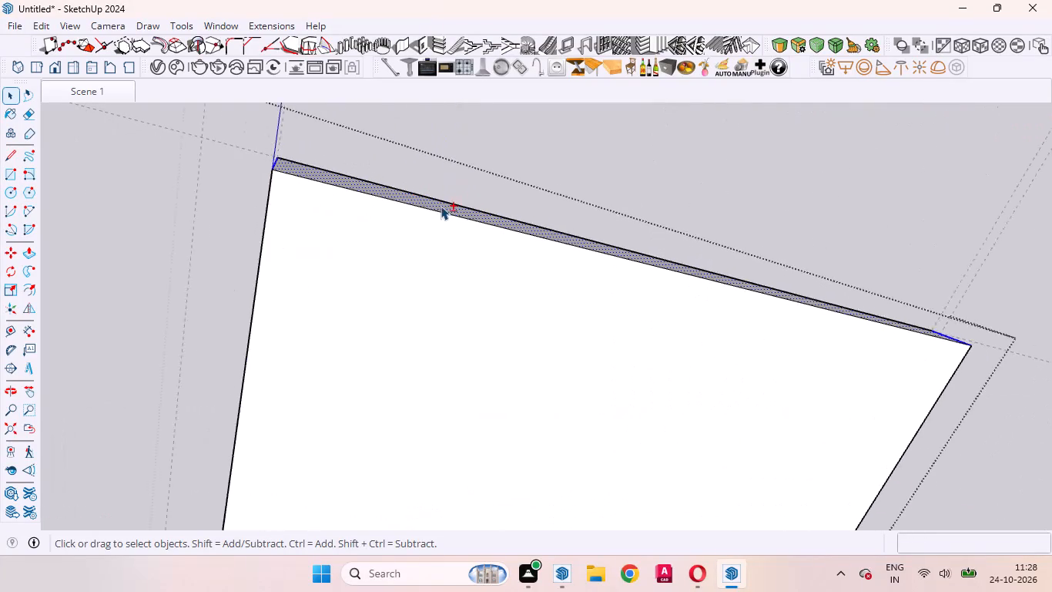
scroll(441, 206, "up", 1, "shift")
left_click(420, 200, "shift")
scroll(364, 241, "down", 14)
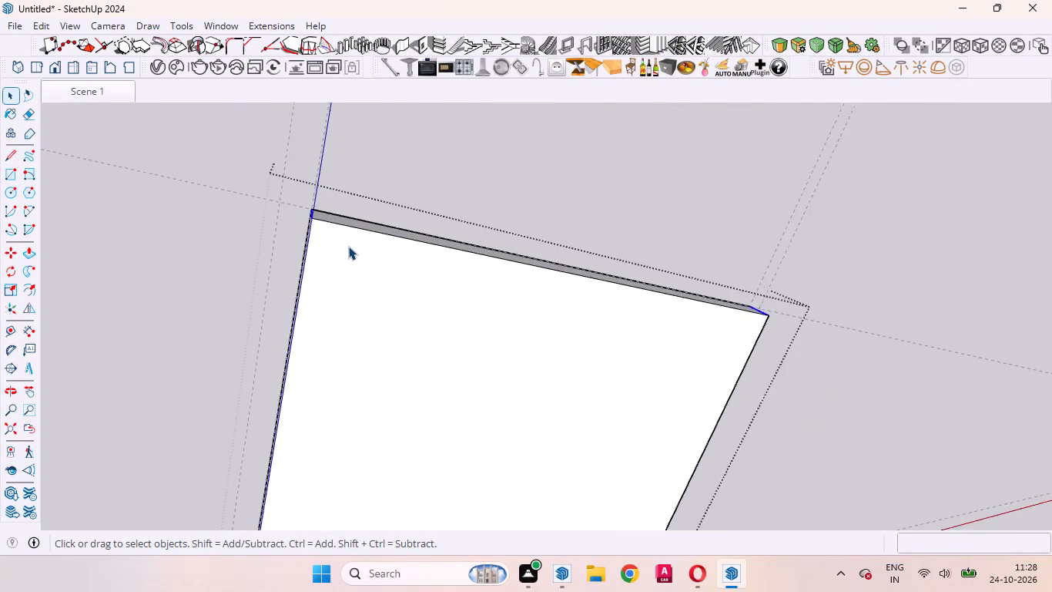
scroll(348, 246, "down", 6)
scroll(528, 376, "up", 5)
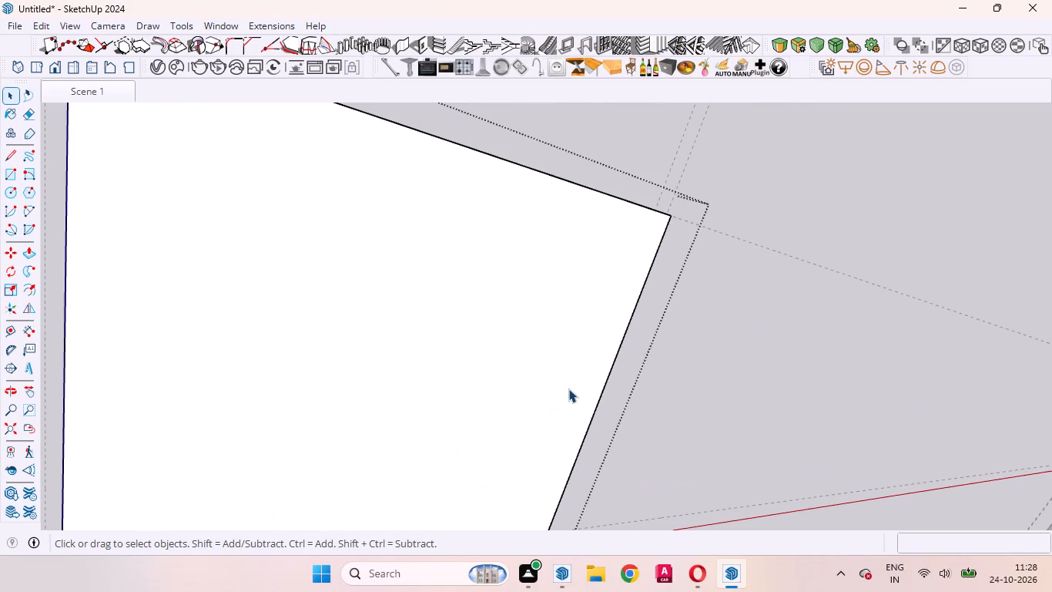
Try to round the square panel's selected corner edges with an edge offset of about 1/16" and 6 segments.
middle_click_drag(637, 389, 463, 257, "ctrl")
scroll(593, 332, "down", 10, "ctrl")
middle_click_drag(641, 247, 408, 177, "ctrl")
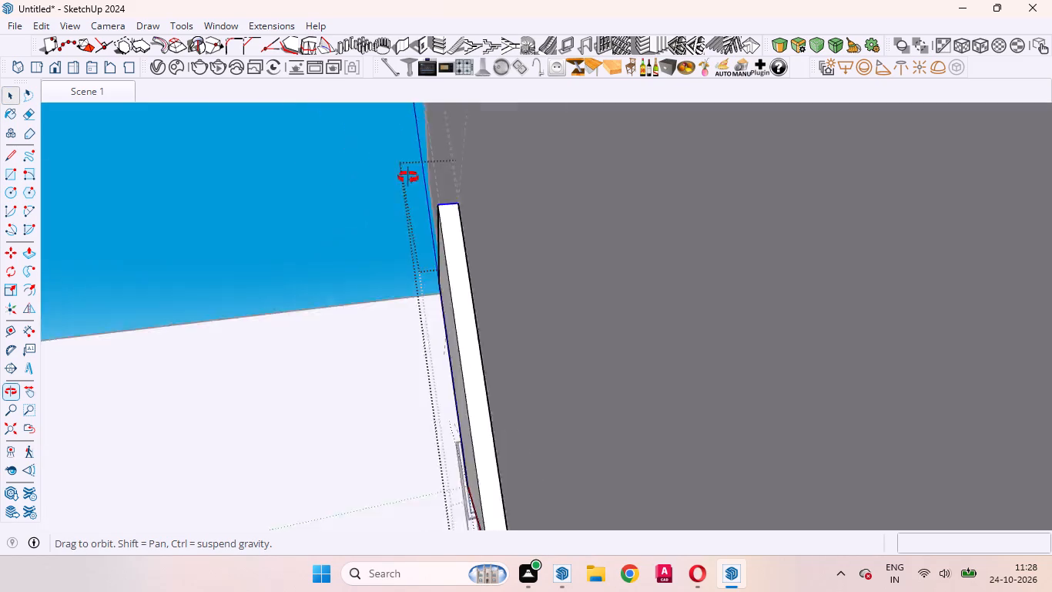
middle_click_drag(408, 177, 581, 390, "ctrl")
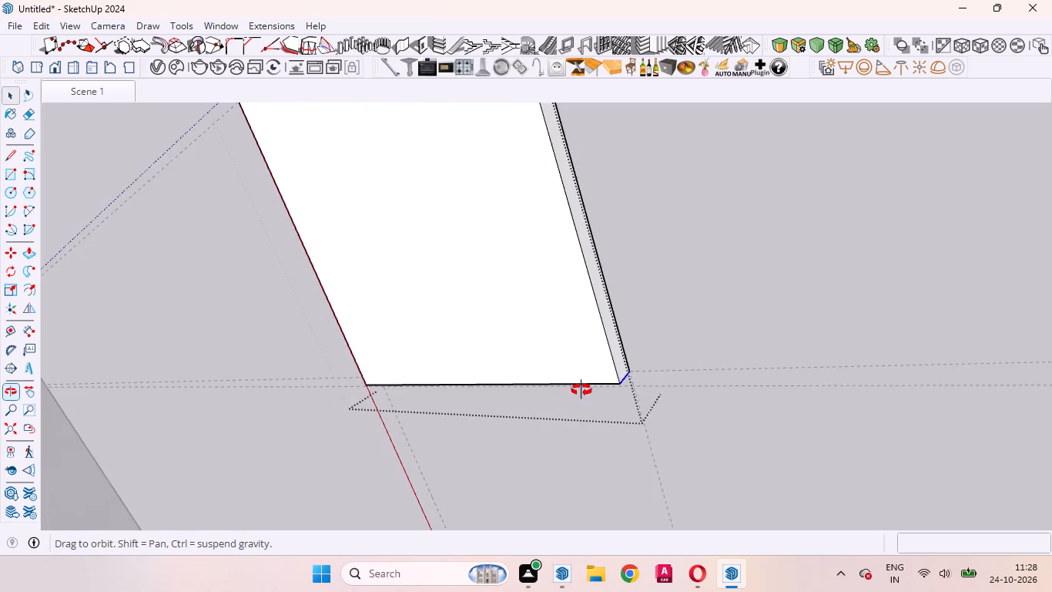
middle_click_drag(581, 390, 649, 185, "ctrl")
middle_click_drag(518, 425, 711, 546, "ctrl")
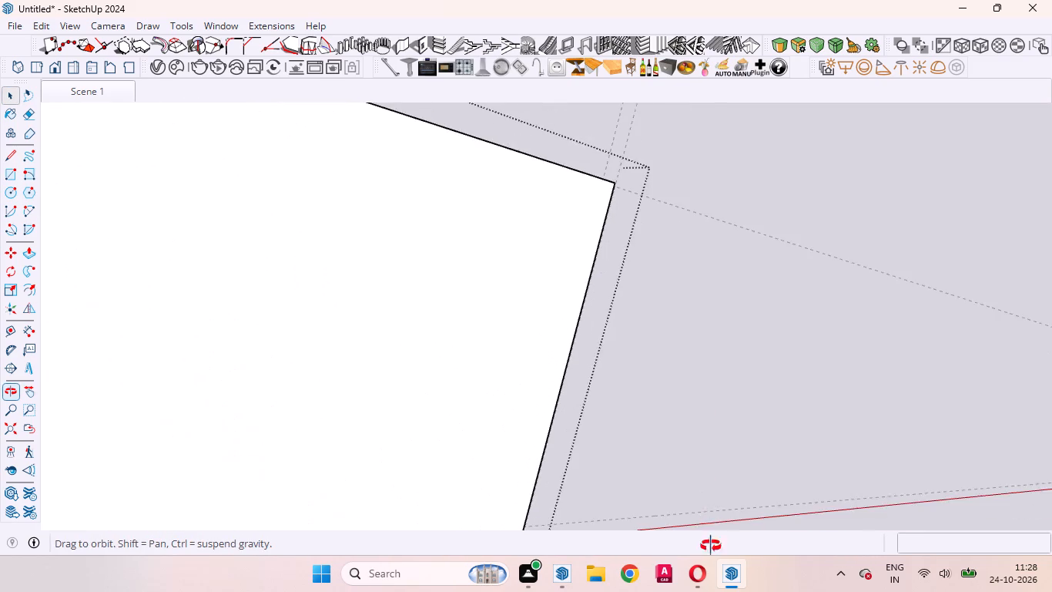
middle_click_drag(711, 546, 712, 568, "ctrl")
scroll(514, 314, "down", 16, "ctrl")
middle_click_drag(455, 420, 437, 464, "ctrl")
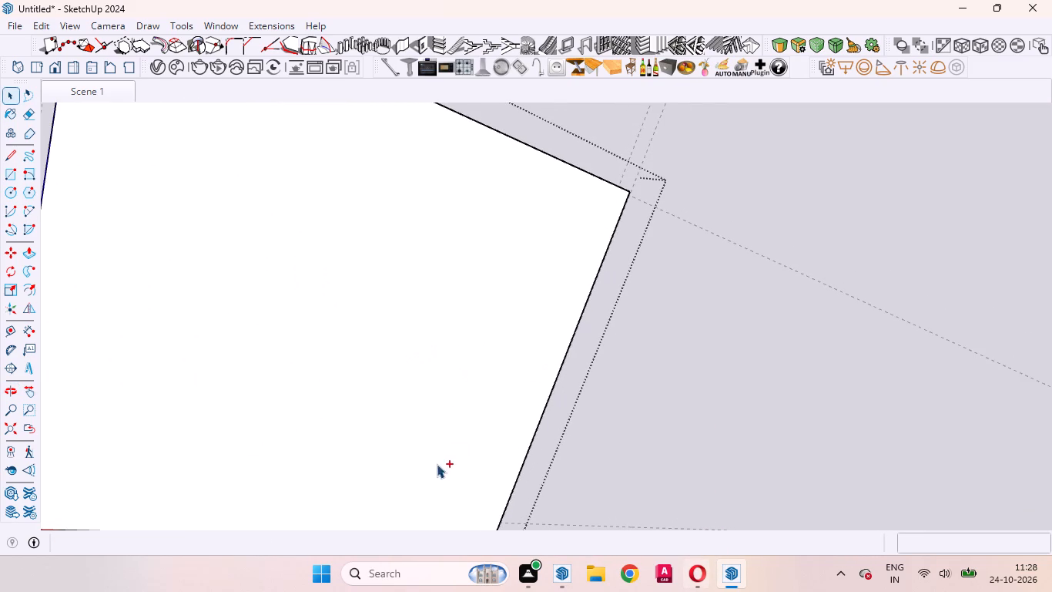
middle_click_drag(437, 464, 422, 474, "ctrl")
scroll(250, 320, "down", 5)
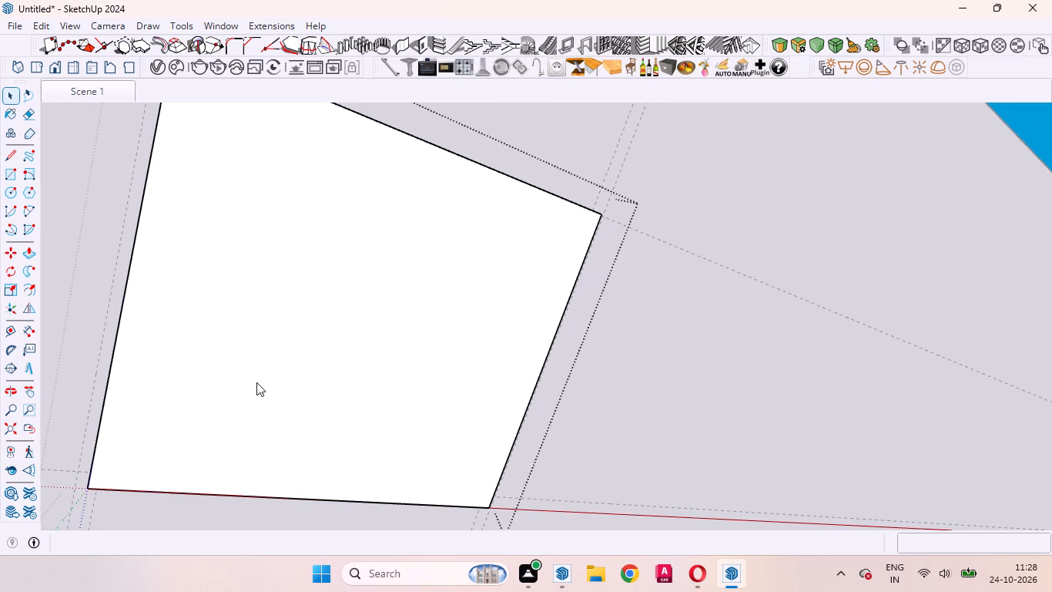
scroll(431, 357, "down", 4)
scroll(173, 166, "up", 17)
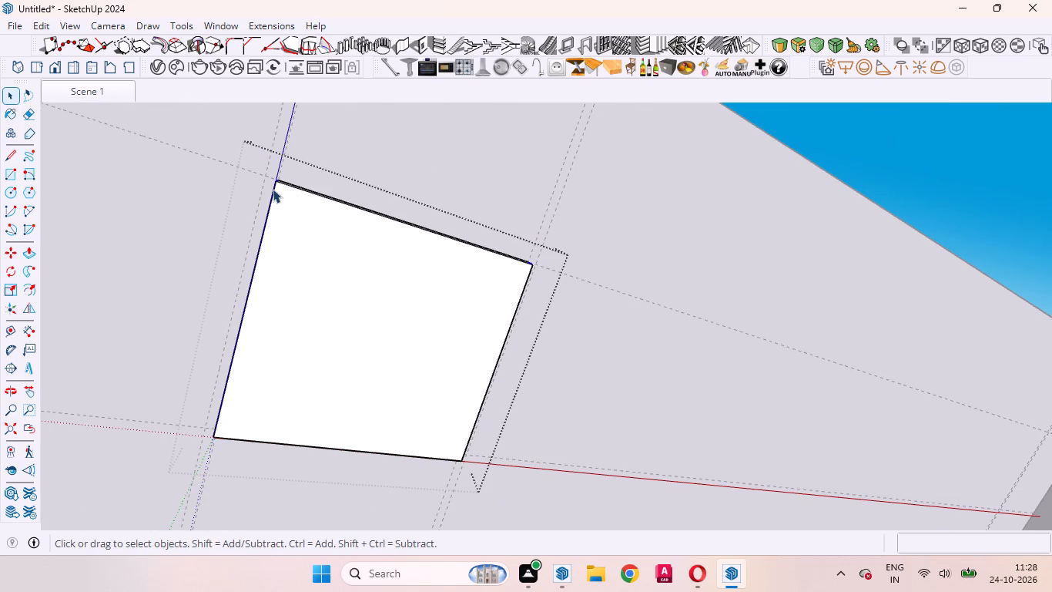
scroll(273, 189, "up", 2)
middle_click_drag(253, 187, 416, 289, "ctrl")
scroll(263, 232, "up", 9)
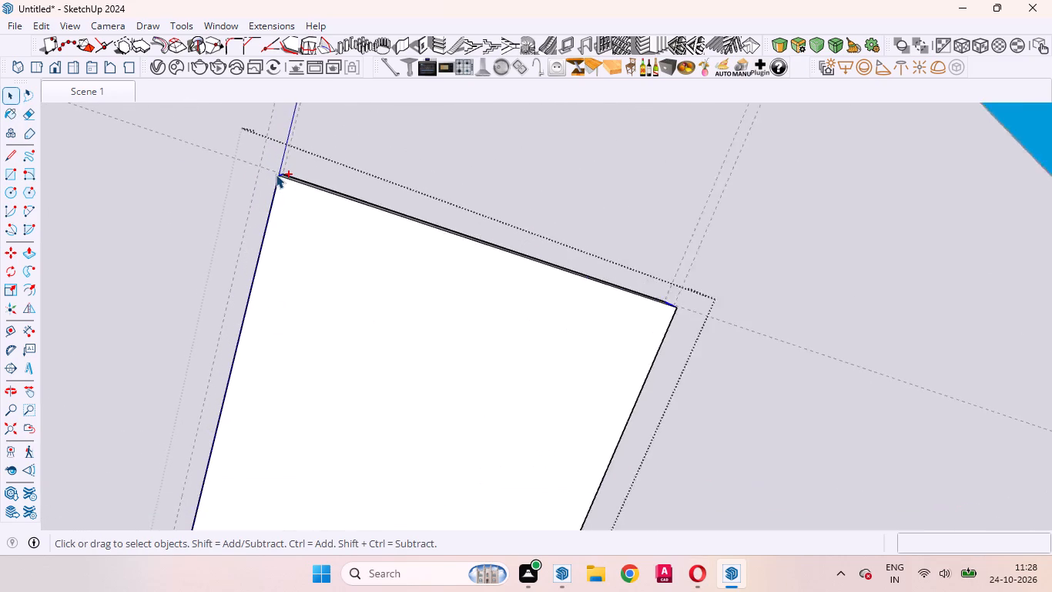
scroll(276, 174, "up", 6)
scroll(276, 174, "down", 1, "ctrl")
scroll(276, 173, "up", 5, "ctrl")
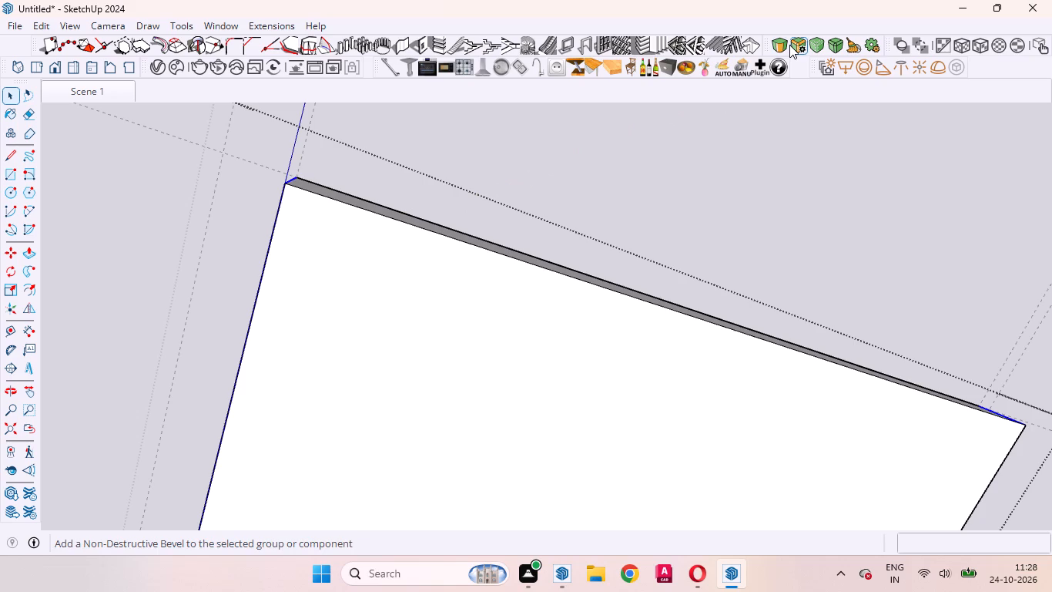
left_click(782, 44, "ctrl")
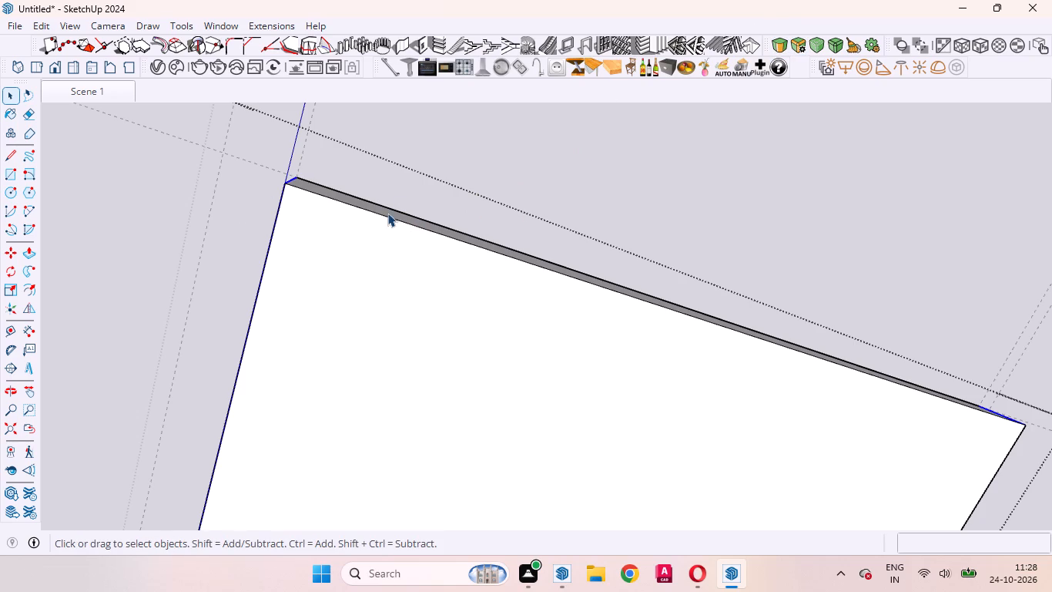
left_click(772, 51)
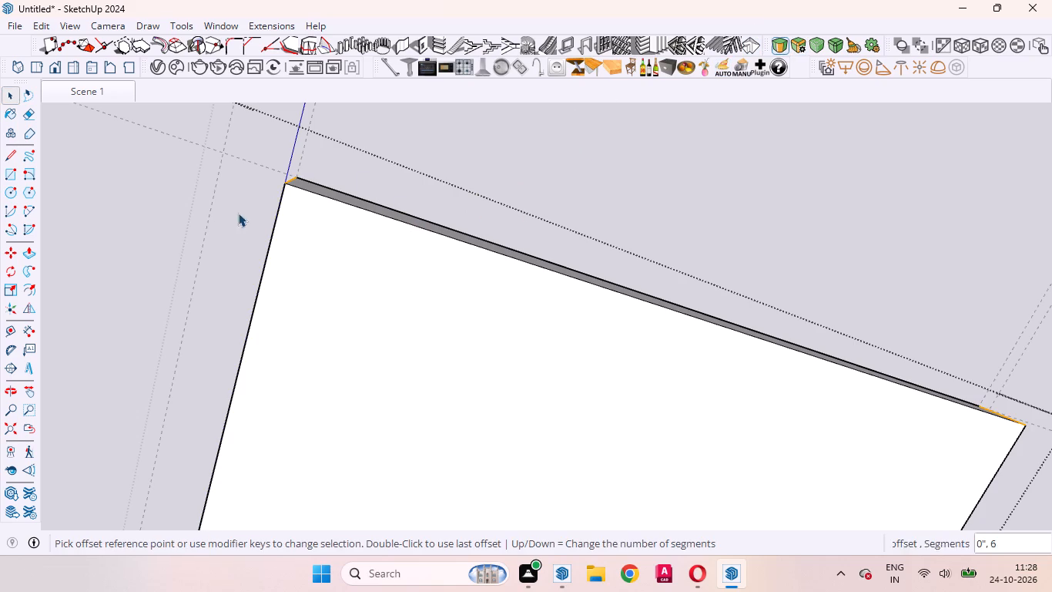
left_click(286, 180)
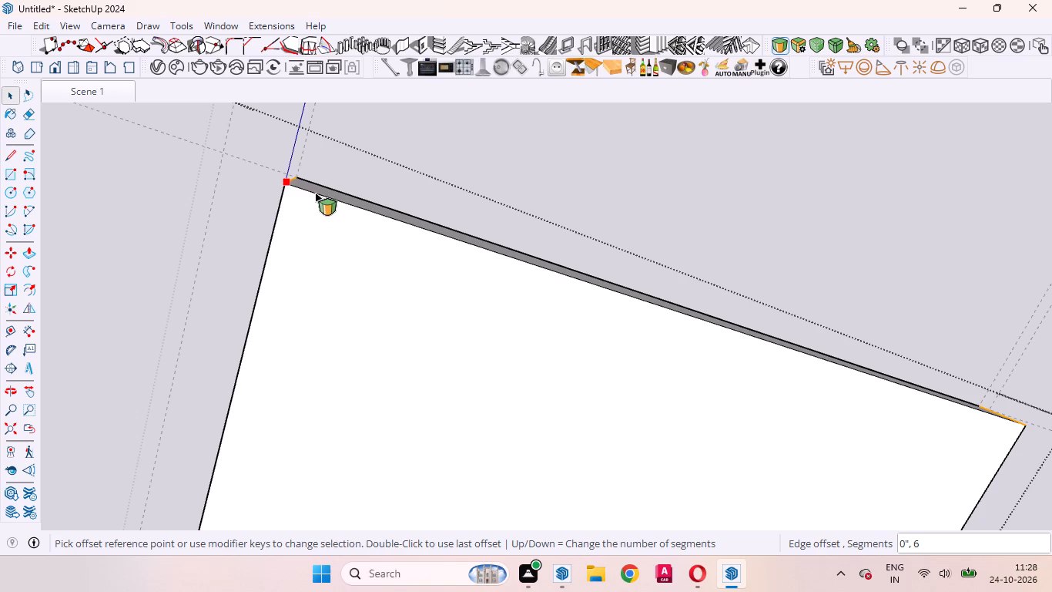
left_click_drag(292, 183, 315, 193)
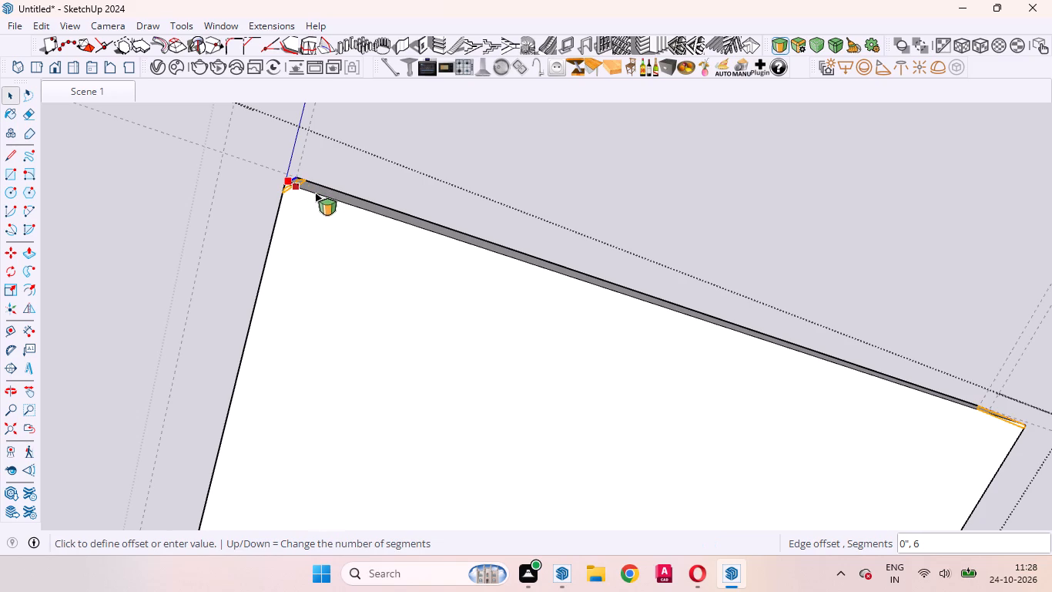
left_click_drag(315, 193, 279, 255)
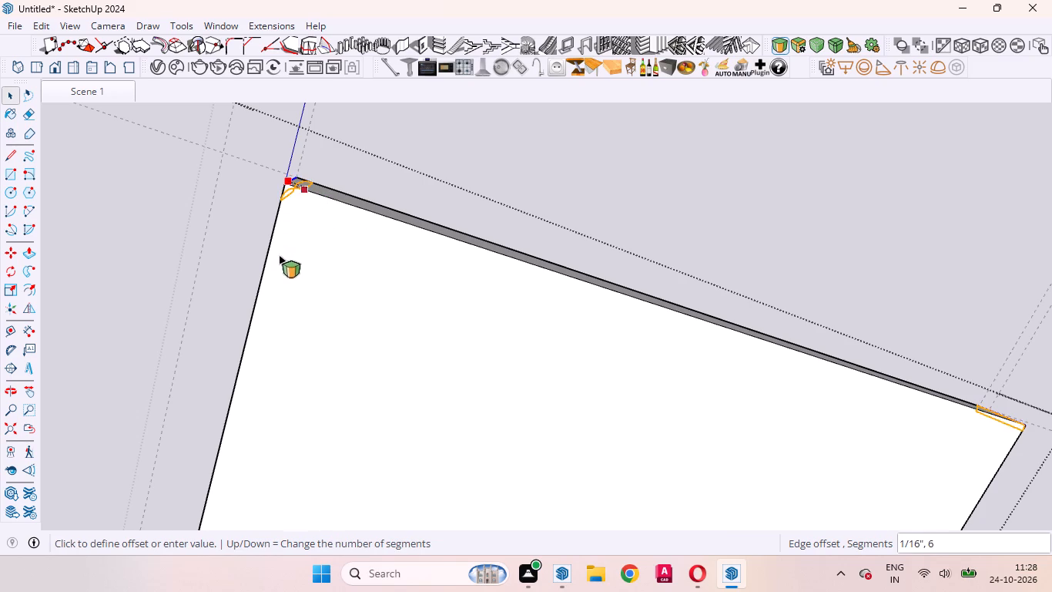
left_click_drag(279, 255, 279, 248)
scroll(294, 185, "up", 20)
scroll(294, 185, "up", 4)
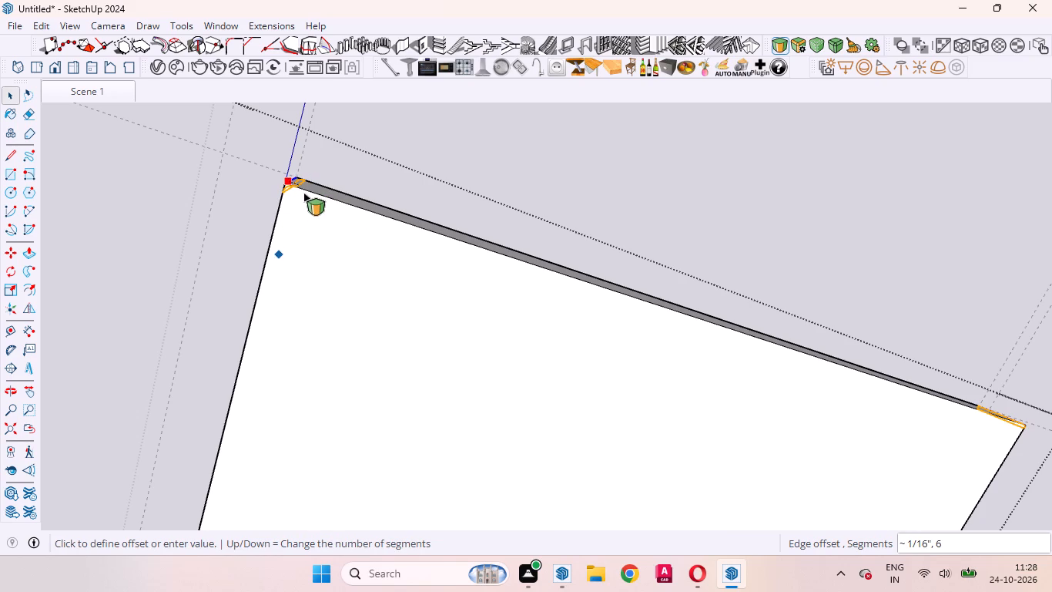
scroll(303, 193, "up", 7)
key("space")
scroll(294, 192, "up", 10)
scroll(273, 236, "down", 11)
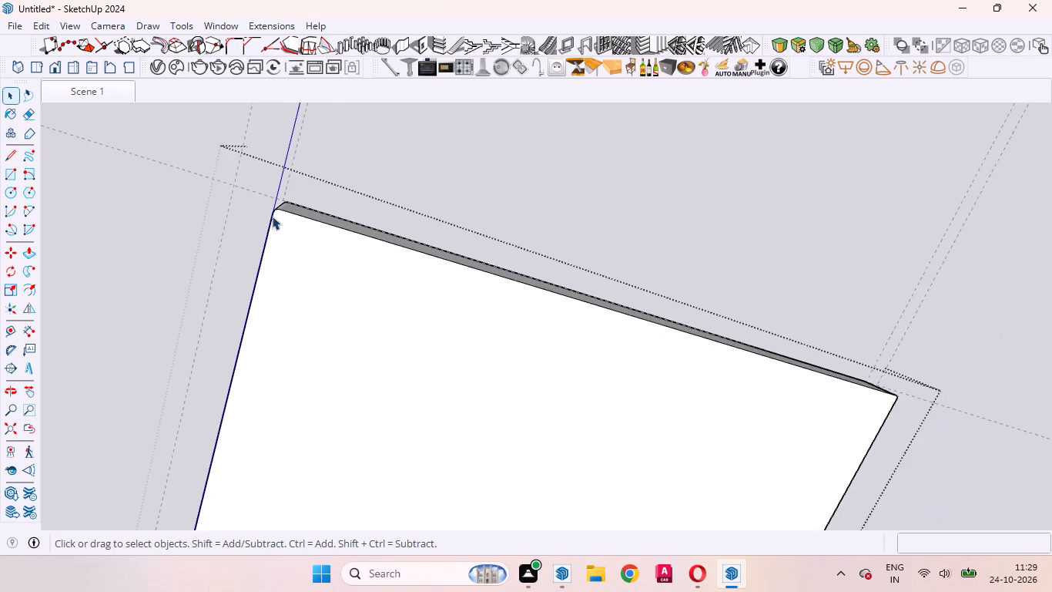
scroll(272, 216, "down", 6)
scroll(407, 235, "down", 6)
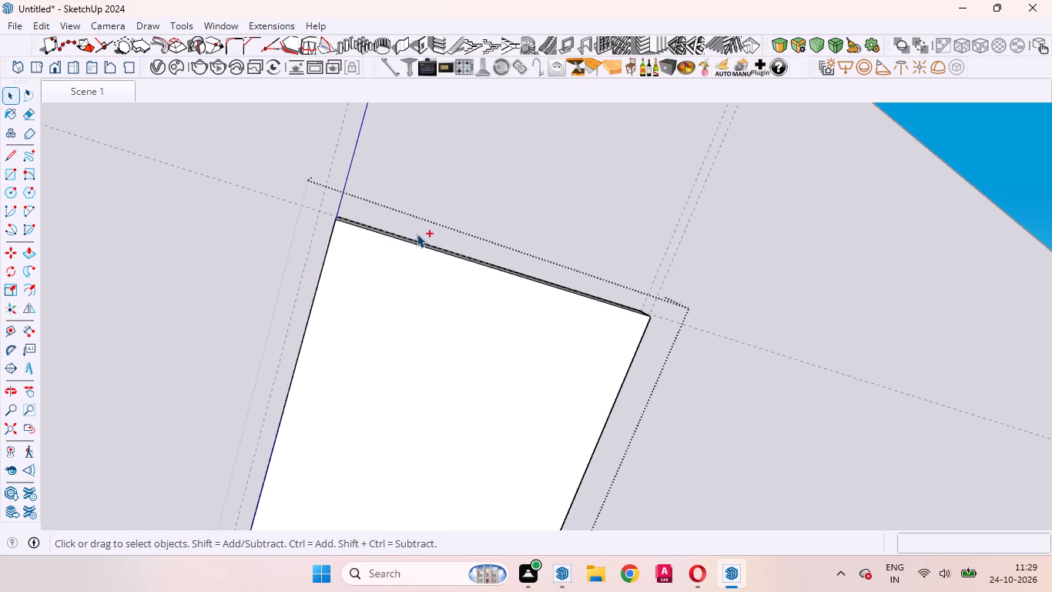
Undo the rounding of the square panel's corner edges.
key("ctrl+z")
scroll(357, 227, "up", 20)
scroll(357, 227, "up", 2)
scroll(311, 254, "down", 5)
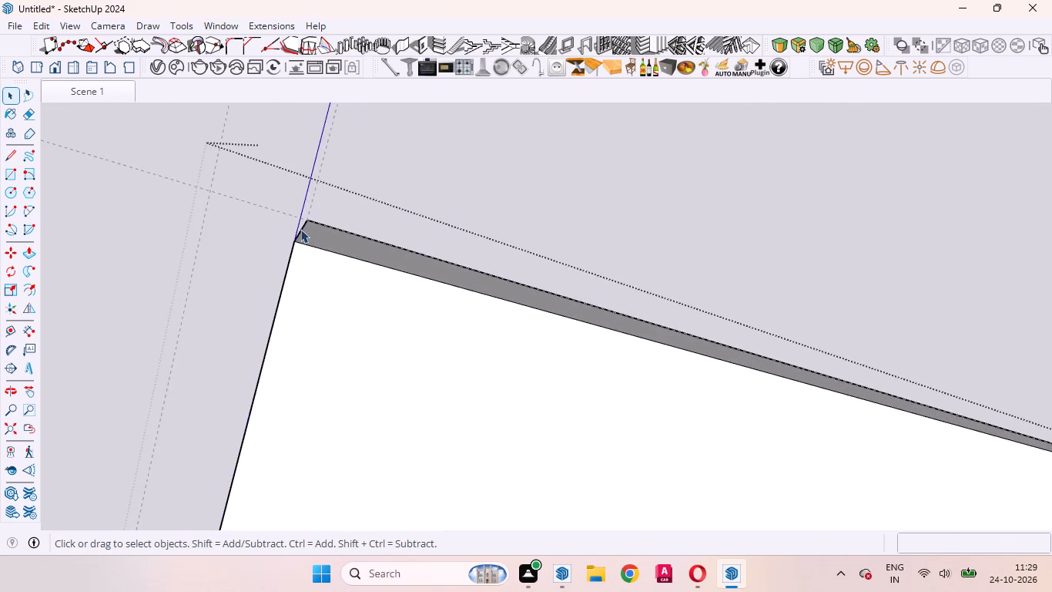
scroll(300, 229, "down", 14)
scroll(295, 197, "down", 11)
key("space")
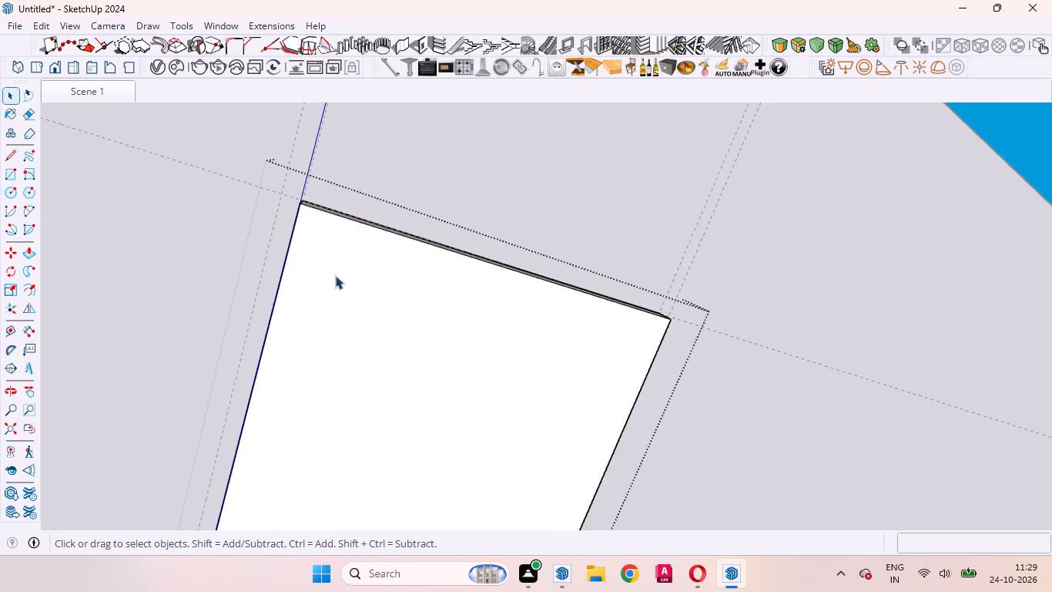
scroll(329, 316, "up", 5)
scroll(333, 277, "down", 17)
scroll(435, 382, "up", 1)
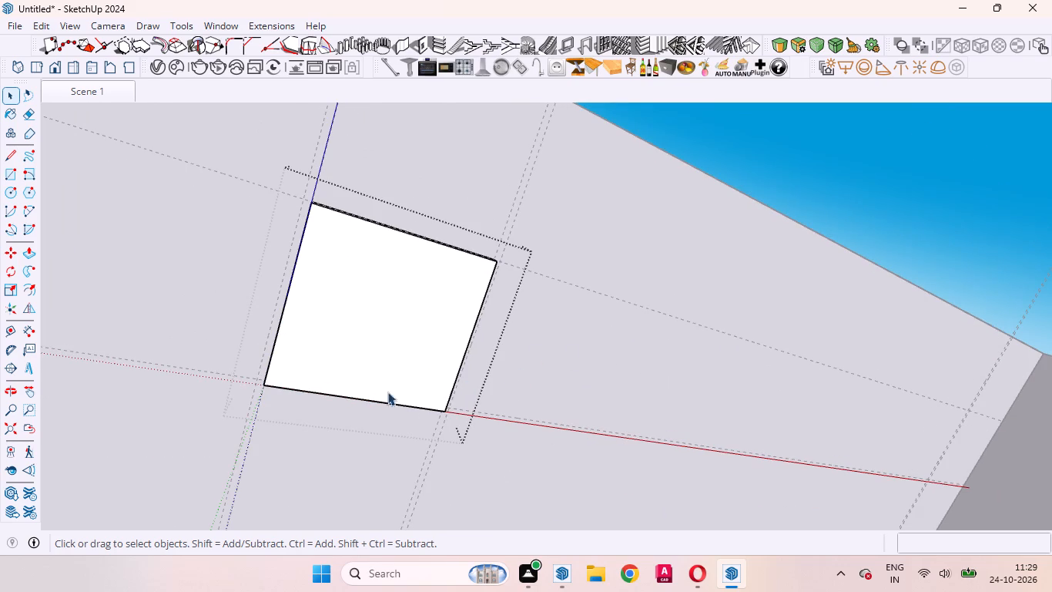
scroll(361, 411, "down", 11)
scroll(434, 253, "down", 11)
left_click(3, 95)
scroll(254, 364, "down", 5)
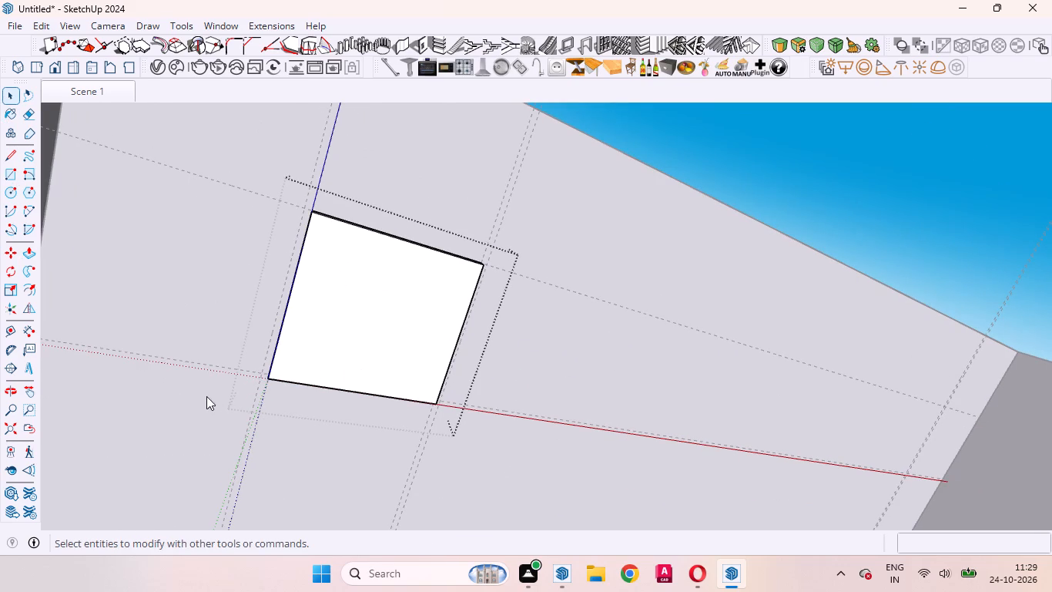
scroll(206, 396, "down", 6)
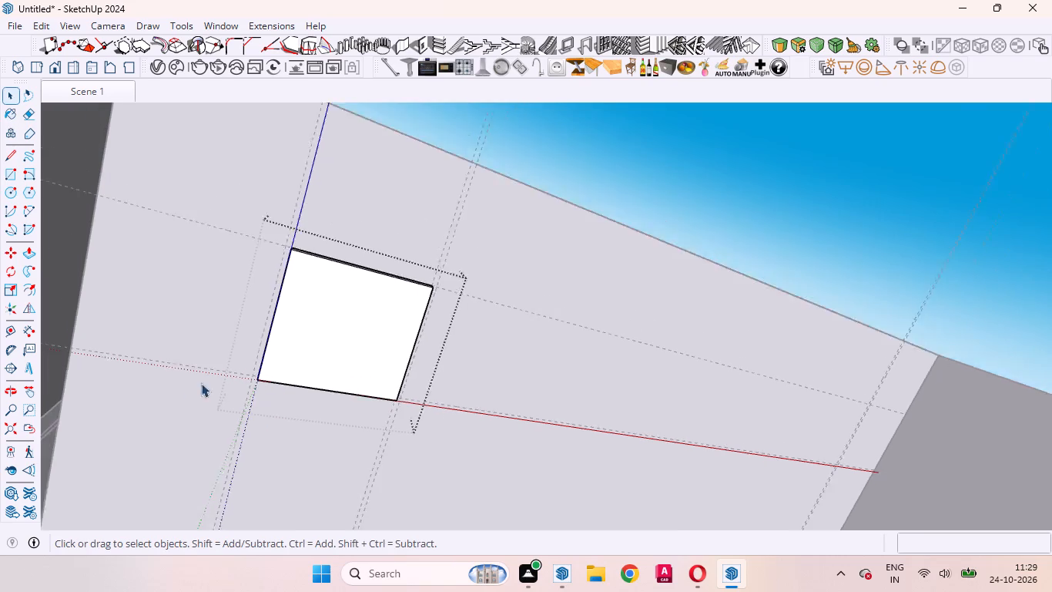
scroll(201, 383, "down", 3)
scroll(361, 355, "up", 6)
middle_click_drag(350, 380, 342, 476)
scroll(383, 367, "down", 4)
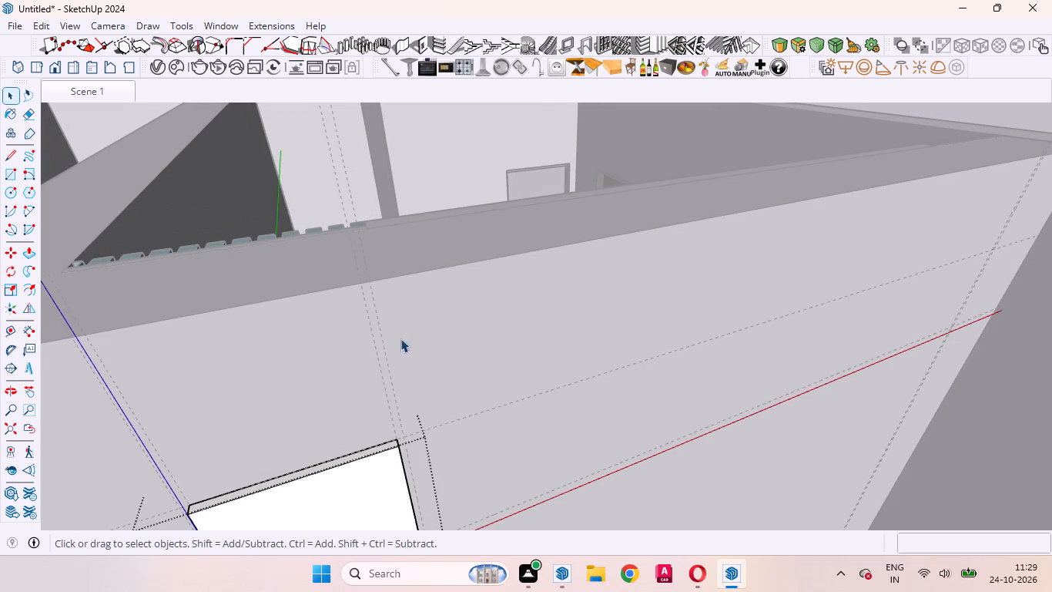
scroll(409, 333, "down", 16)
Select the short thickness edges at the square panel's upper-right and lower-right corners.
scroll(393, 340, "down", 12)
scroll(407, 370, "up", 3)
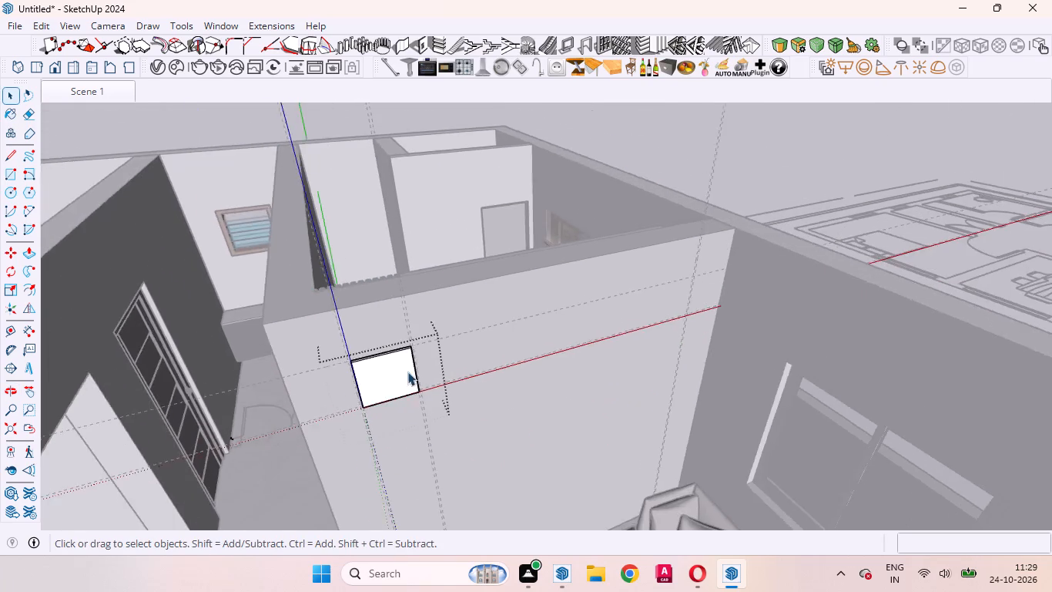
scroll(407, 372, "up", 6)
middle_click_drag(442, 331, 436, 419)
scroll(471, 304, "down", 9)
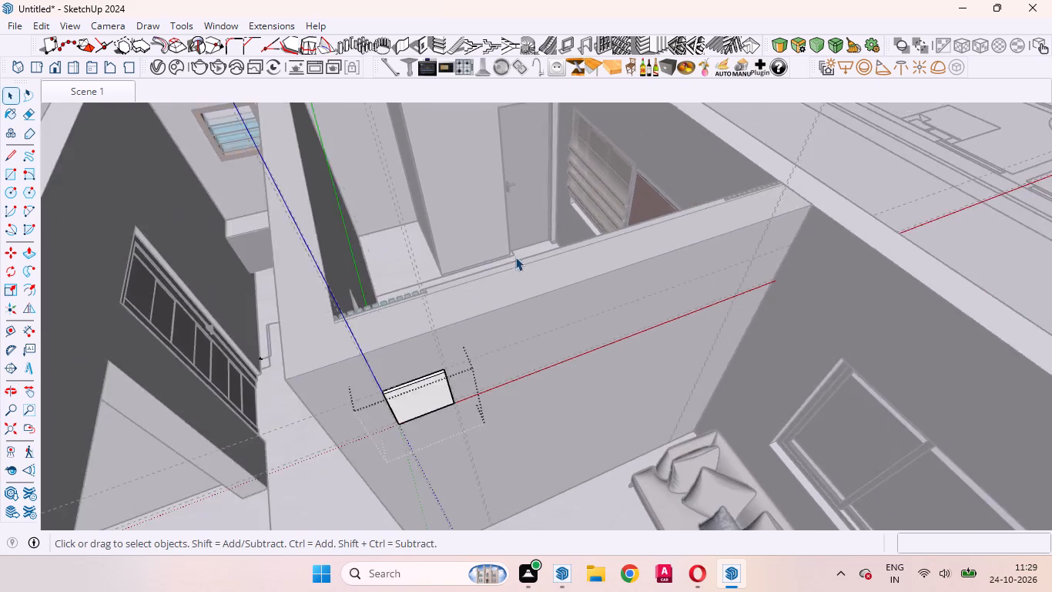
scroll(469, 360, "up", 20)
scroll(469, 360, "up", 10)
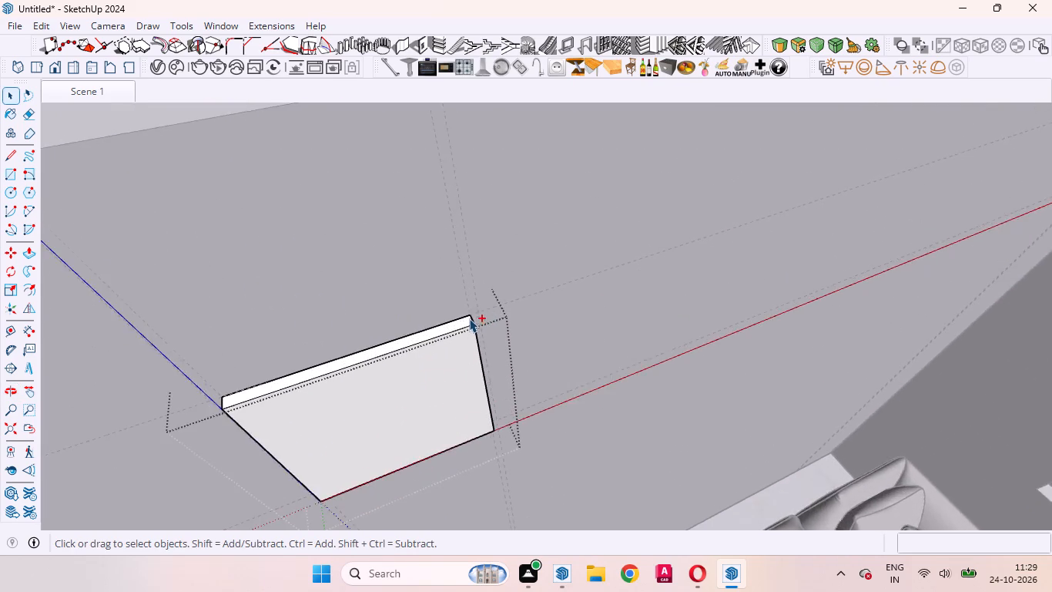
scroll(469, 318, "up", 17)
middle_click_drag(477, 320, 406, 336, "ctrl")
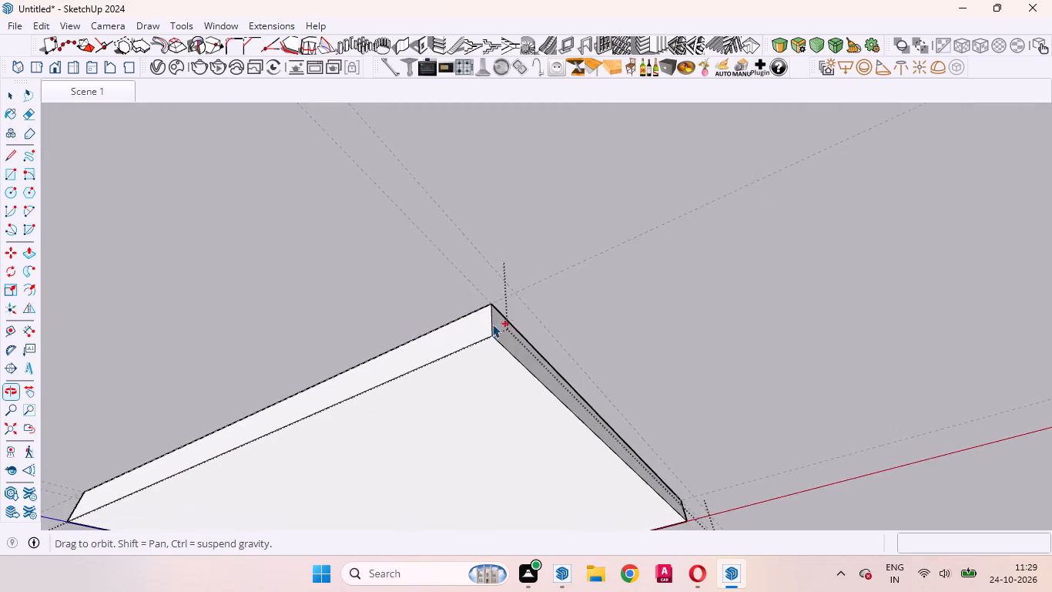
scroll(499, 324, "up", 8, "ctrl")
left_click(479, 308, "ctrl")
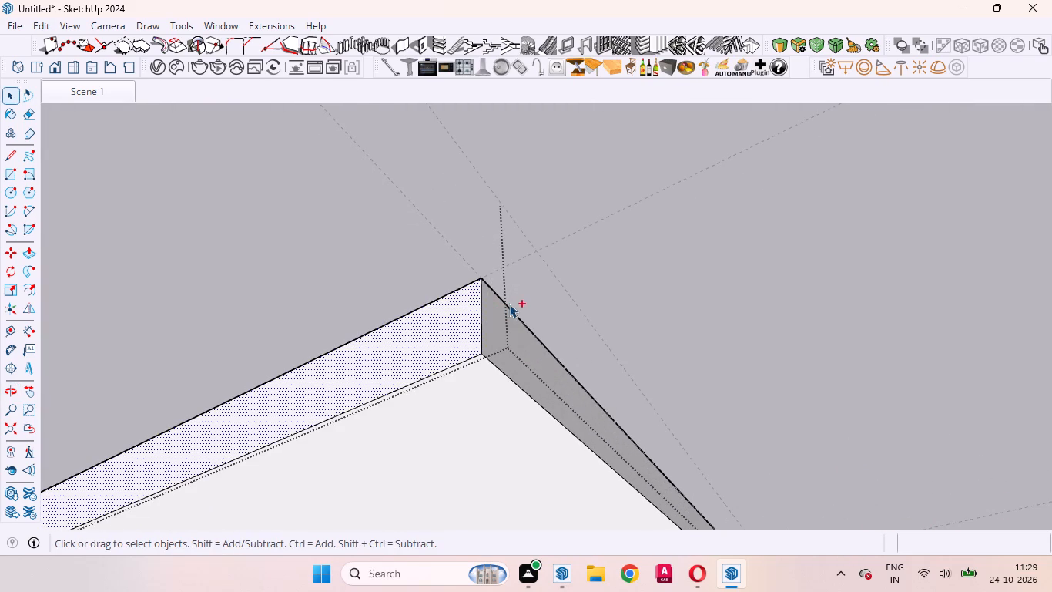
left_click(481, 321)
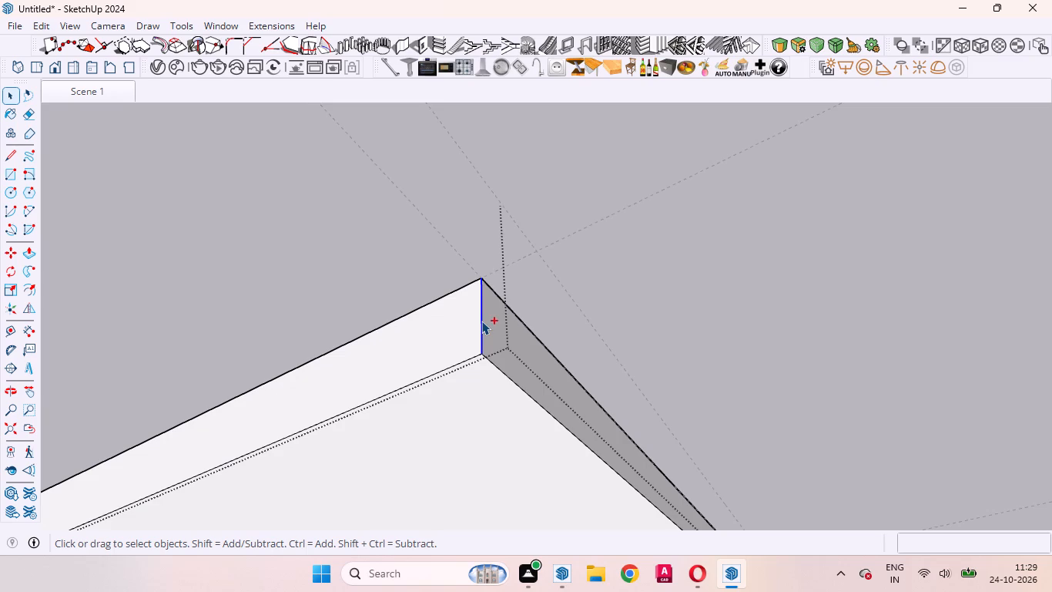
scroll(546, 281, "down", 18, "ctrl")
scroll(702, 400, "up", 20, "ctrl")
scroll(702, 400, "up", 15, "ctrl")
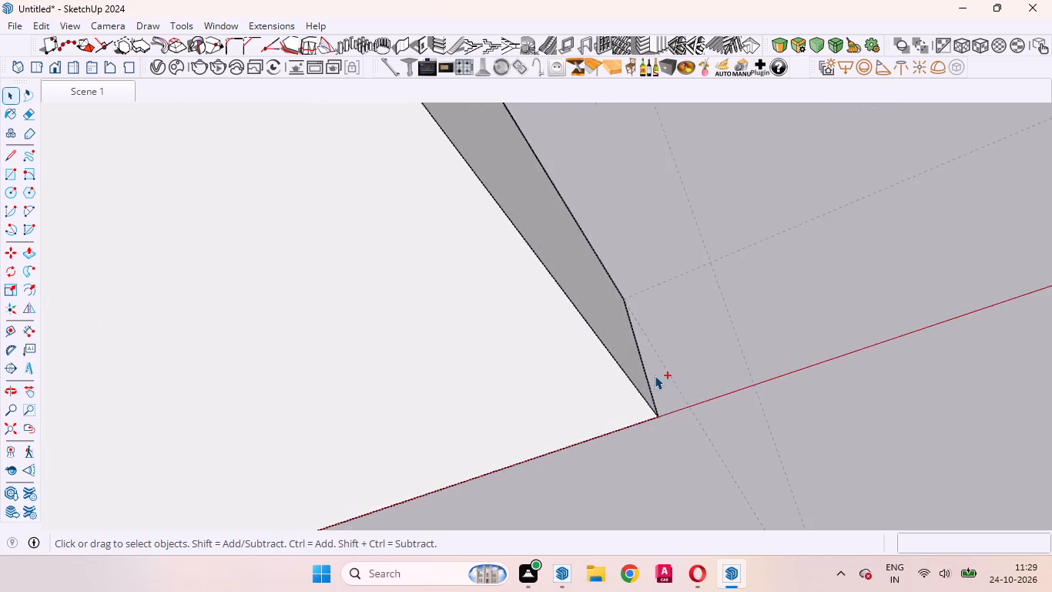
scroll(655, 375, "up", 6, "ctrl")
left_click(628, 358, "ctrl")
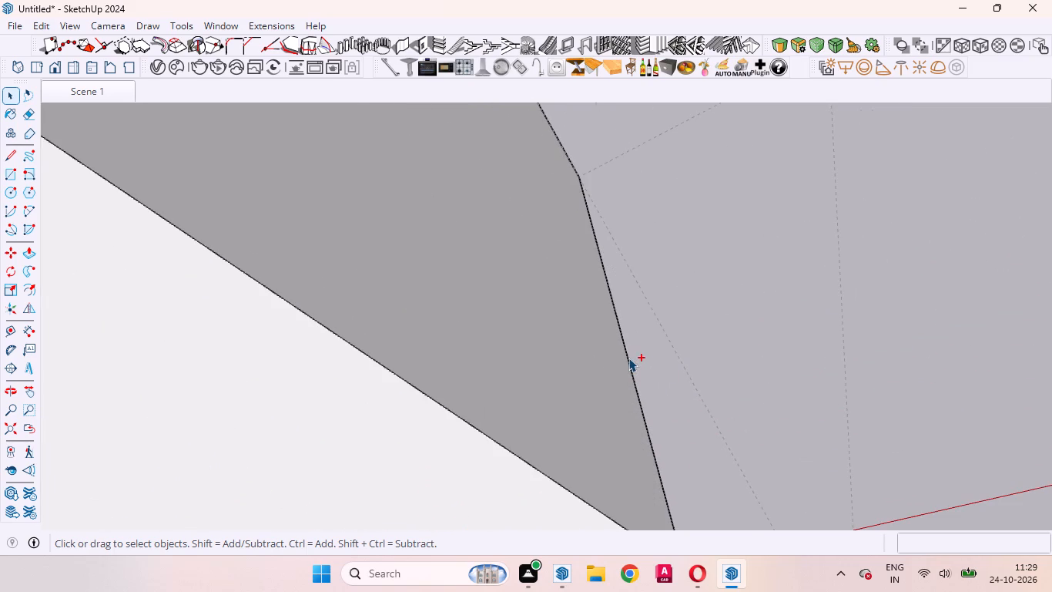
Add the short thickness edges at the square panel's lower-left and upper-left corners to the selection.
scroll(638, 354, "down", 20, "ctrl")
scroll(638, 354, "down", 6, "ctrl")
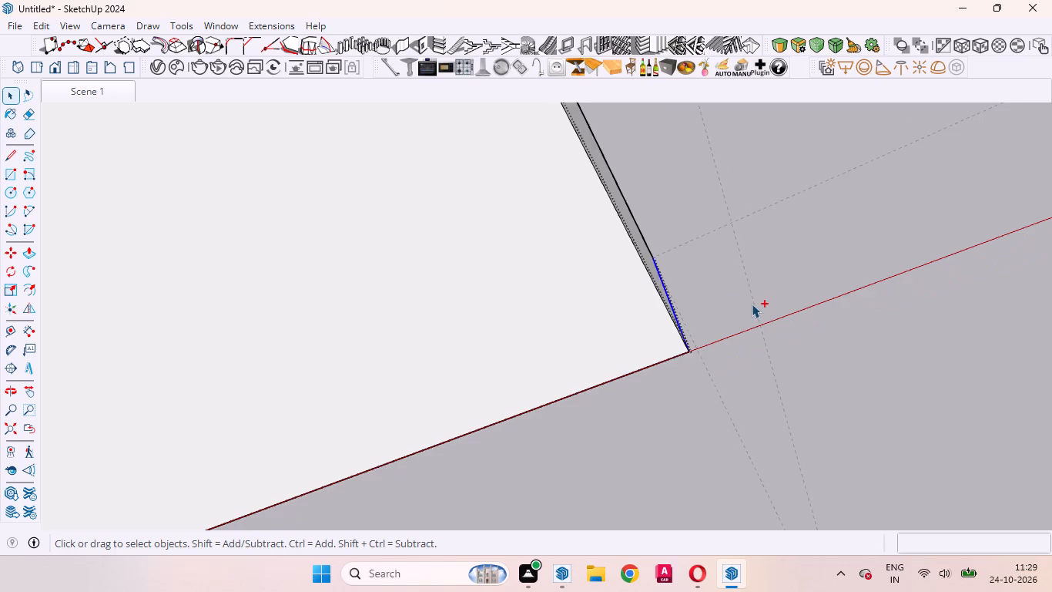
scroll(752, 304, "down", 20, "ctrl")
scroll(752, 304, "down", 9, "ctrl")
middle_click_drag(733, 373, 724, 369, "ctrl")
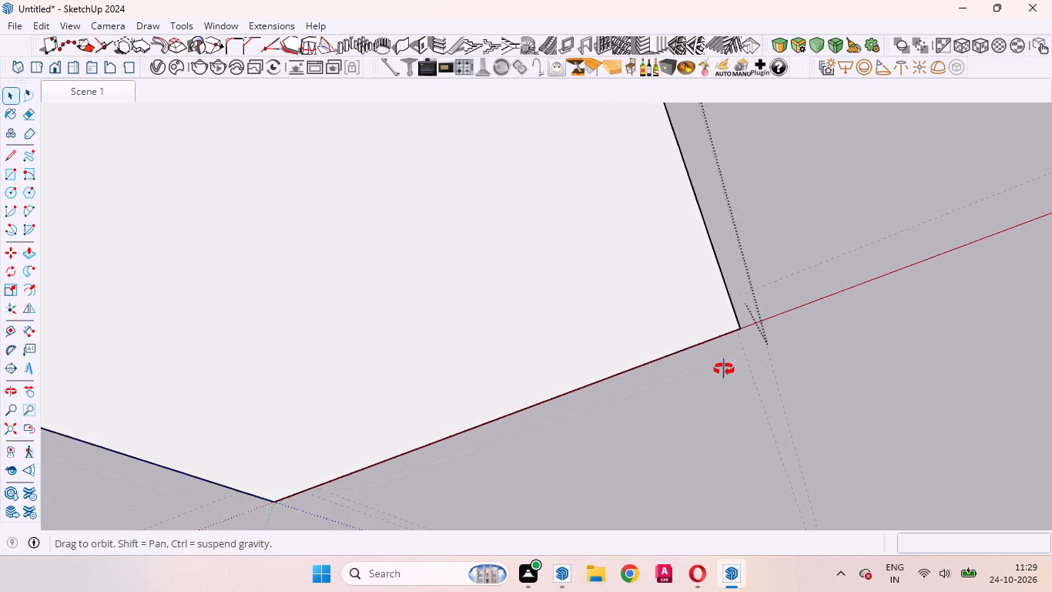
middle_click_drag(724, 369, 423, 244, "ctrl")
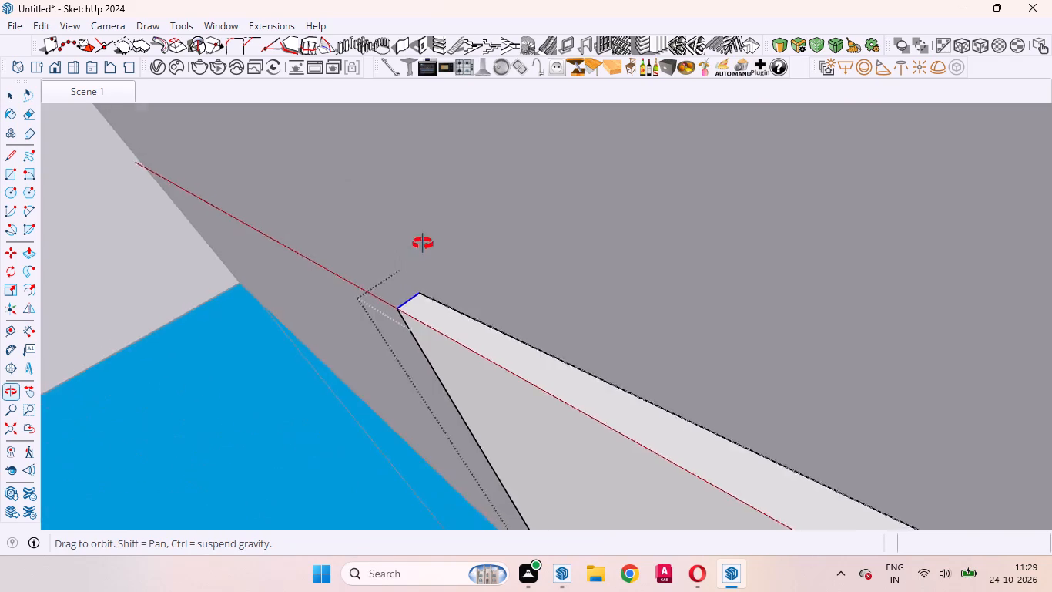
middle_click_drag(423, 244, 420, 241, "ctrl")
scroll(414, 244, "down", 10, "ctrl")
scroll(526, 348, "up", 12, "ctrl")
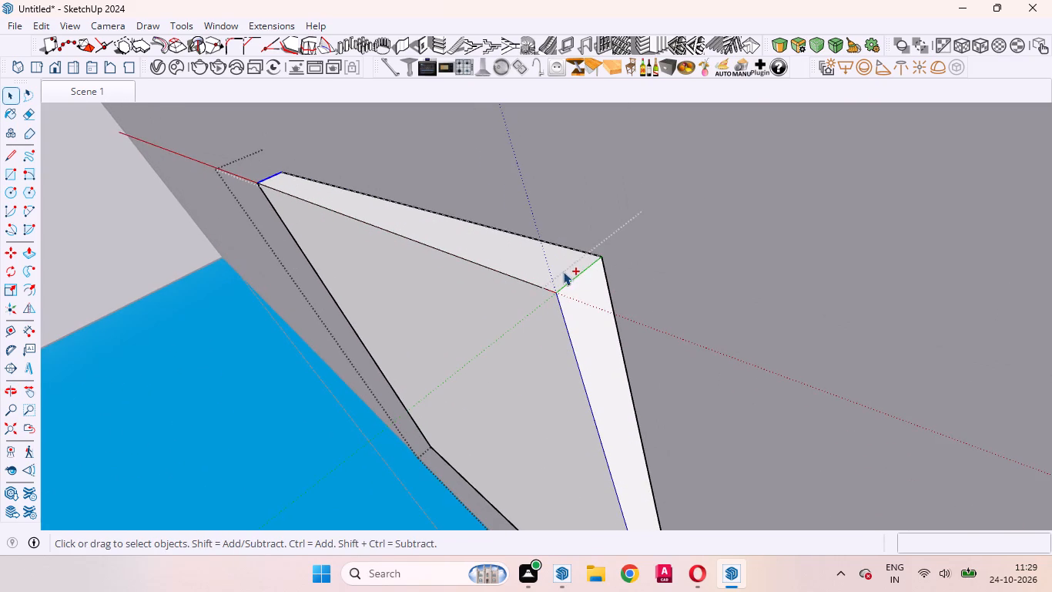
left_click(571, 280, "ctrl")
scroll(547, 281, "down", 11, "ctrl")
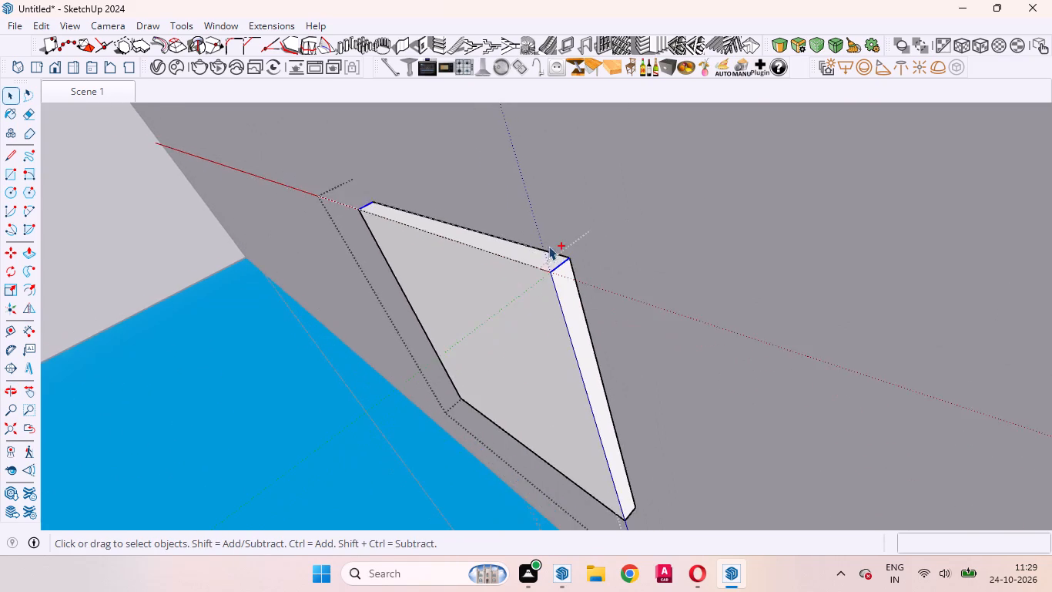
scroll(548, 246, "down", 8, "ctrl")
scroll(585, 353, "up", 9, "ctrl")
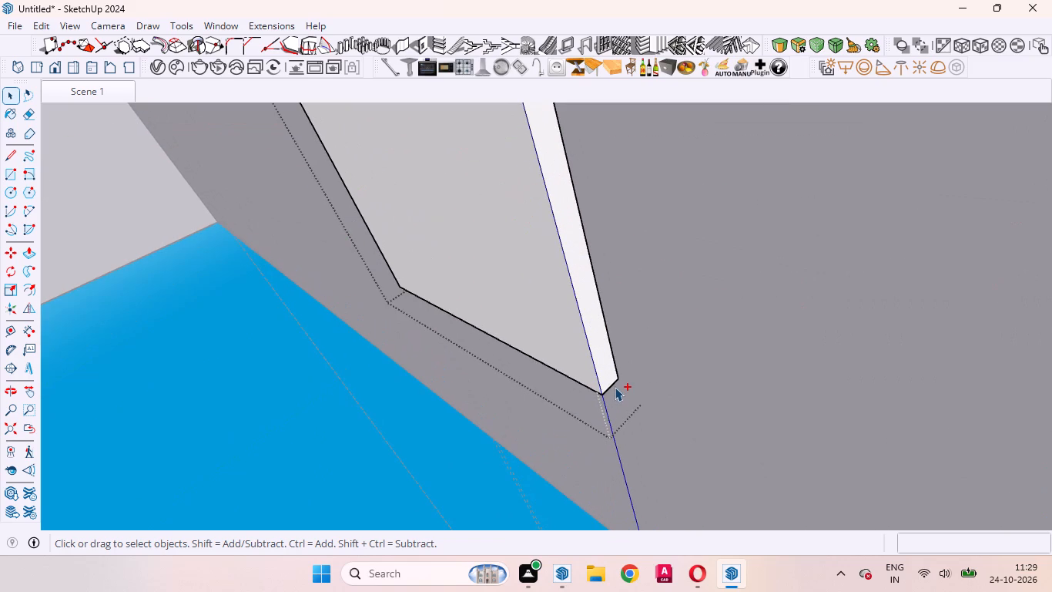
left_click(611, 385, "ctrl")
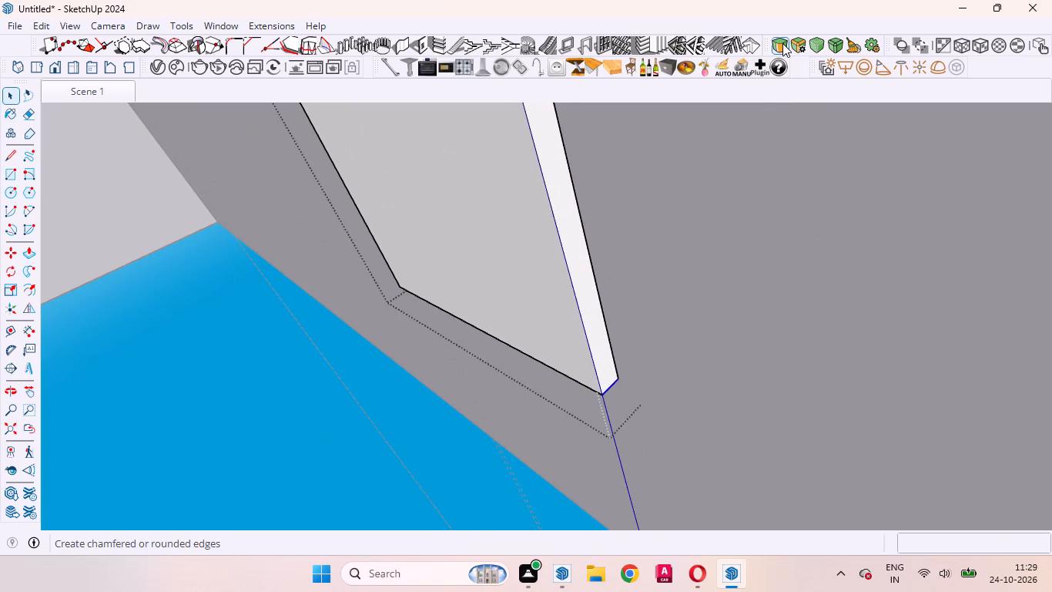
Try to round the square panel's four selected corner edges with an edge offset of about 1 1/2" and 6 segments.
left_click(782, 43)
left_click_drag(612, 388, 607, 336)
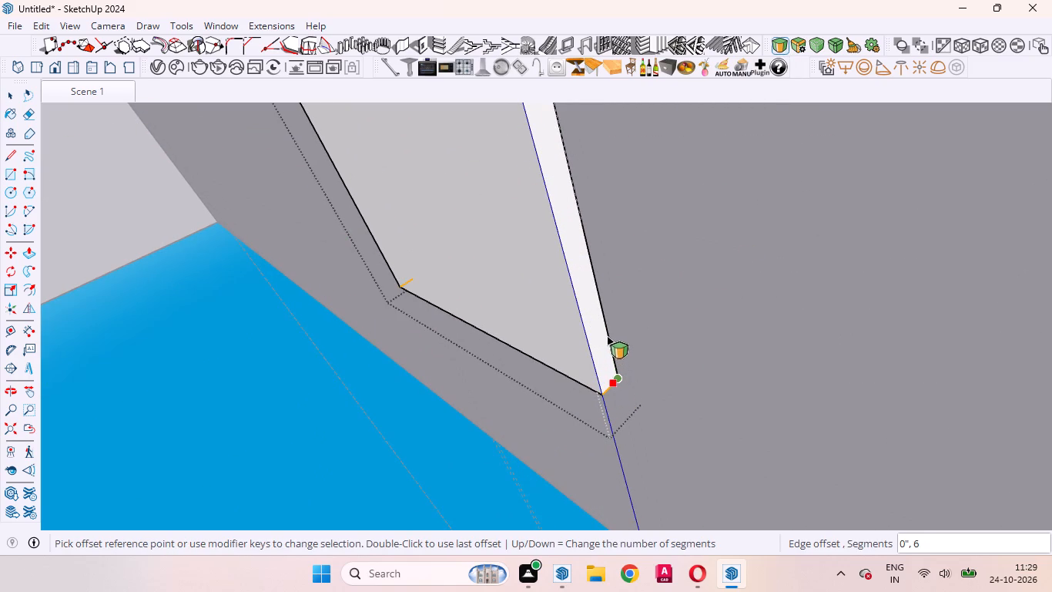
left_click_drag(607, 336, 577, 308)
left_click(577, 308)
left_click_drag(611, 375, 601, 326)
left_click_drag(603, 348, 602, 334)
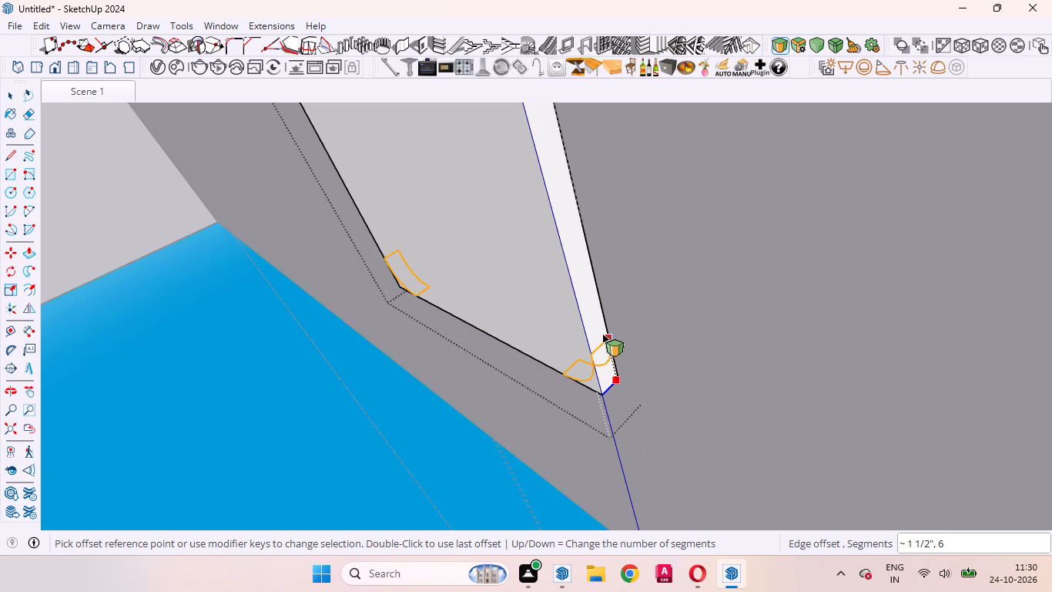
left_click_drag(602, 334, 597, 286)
Examine the rounded corners of the square panel on the partition wall from several angles.
scroll(653, 372, "down", 15)
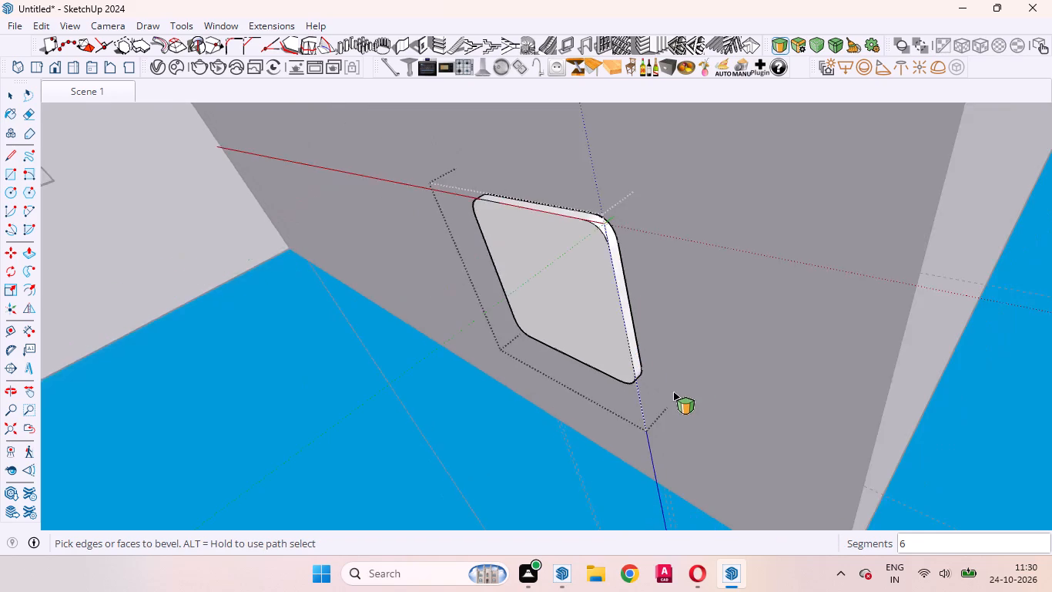
scroll(673, 392, "down", 1)
middle_click_drag(702, 348, 917, 143)
scroll(692, 259, "up", 2)
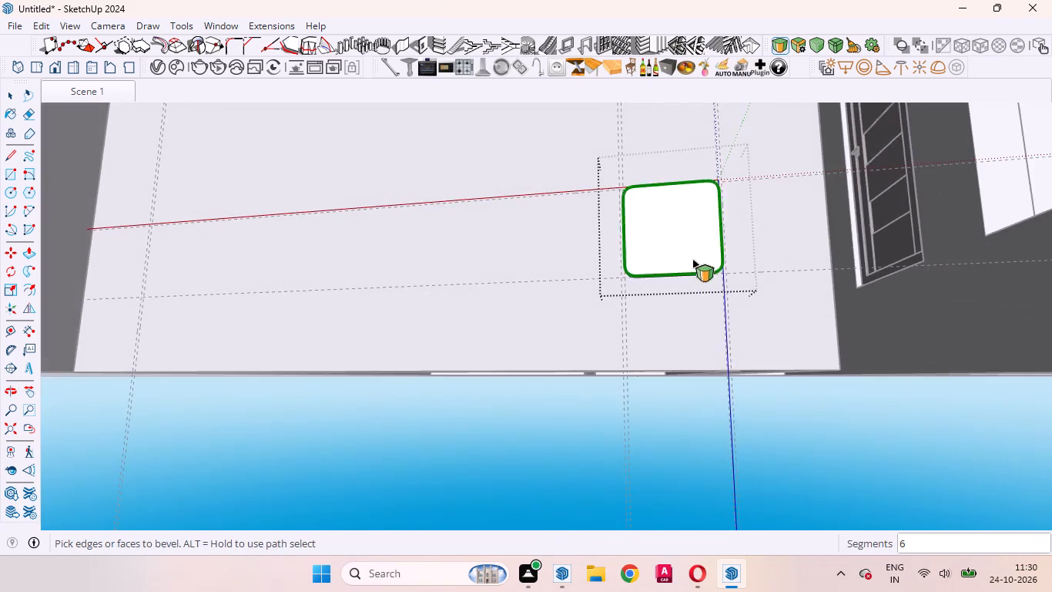
scroll(692, 259, "up", 3)
middle_click_drag(665, 304, 514, 121)
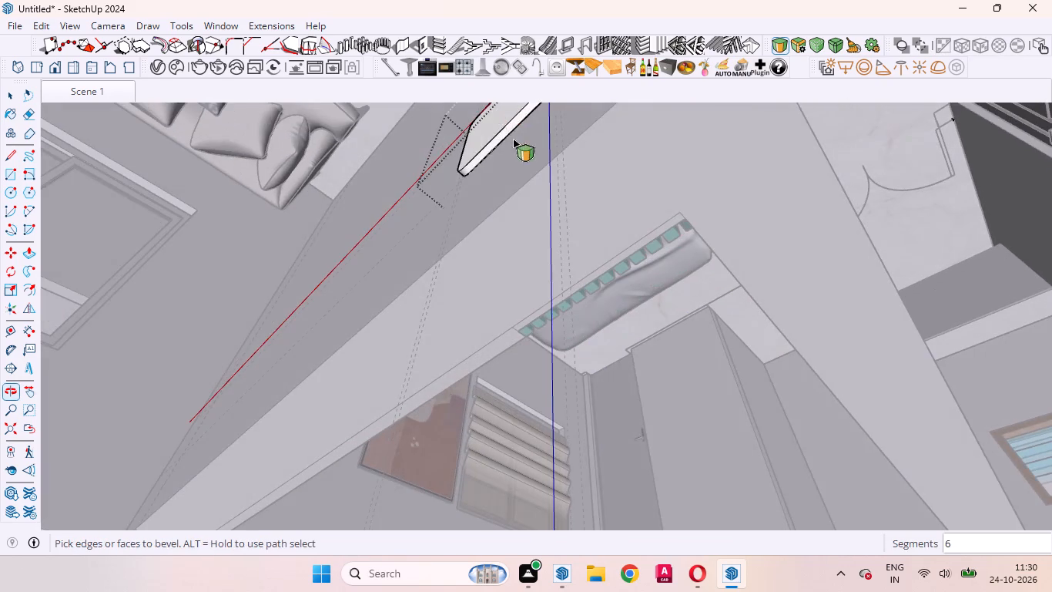
scroll(514, 254, "down", 5)
middle_click_drag(516, 330, 404, 118)
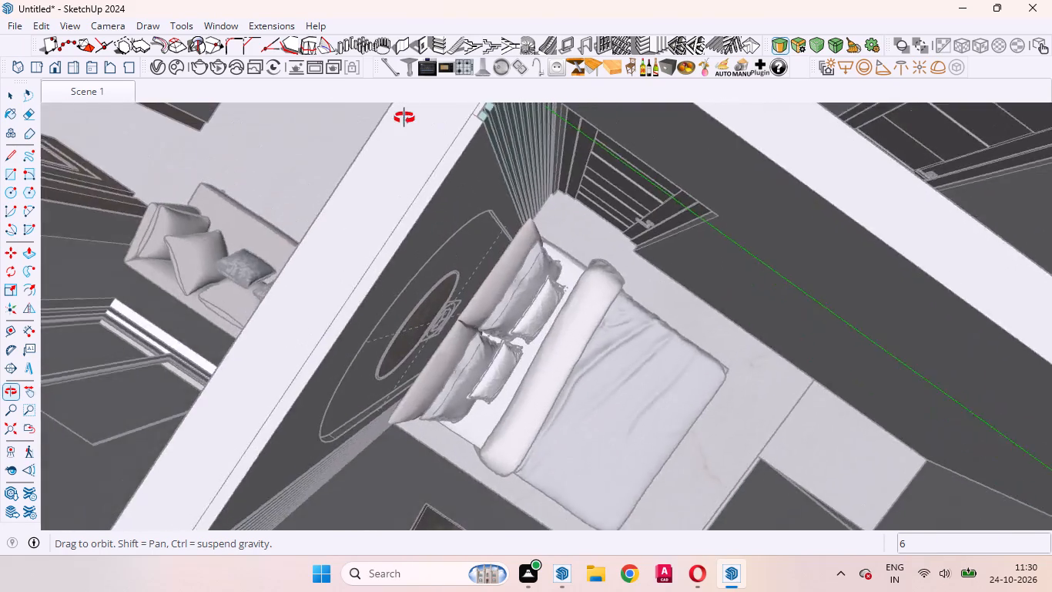
middle_click_drag(404, 118, 387, 104)
middle_click_drag(524, 278, 826, 166)
scroll(565, 230, "down", 8)
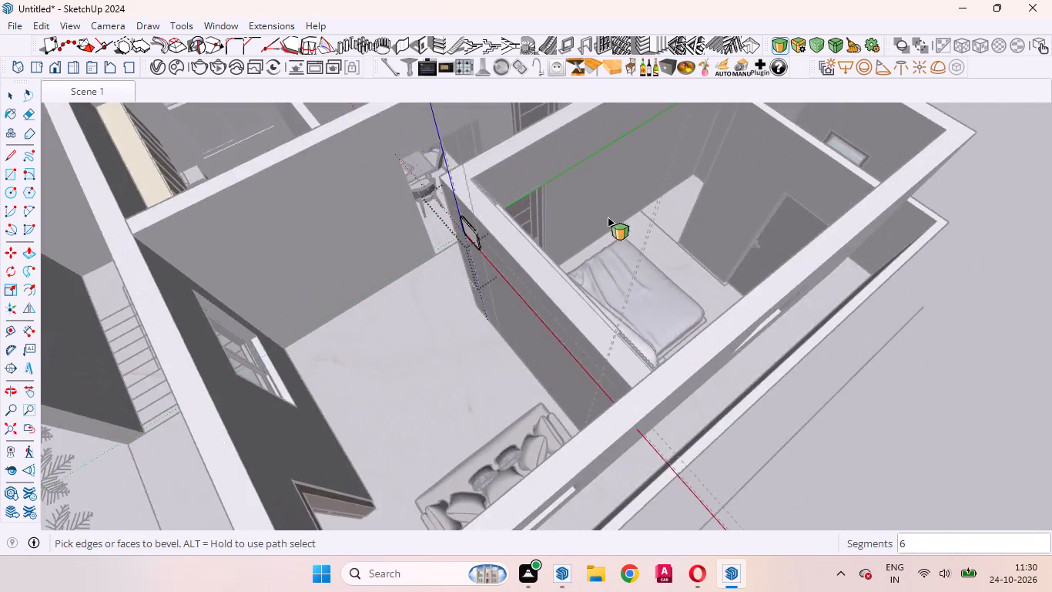
scroll(608, 217, "down", 1)
middle_click_drag(490, 296, 679, 171)
scroll(494, 204, "up", 13)
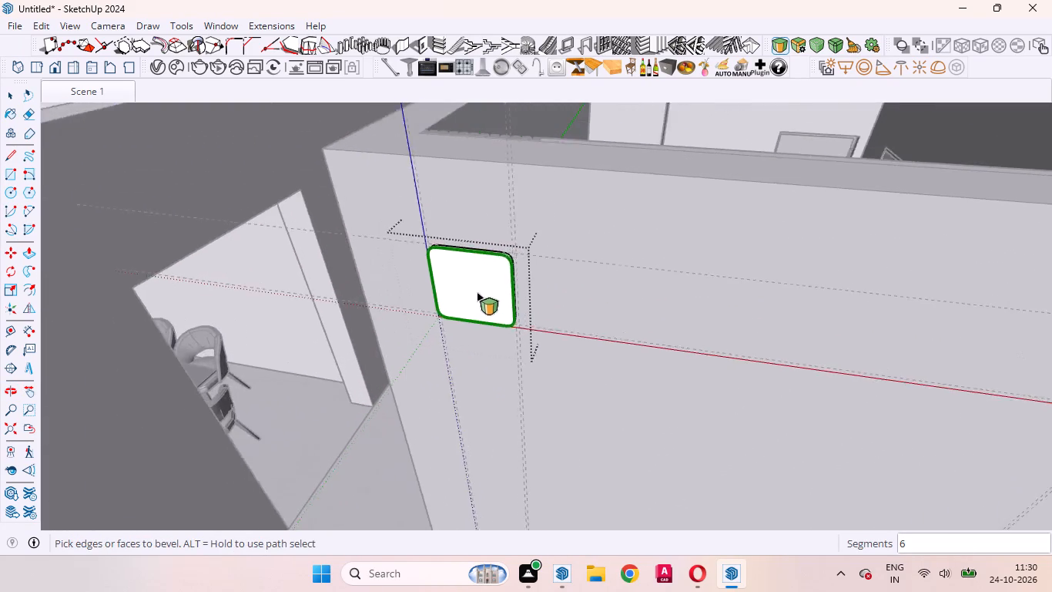
scroll(477, 292, "up", 3)
middle_click_drag(477, 301, 531, 240)
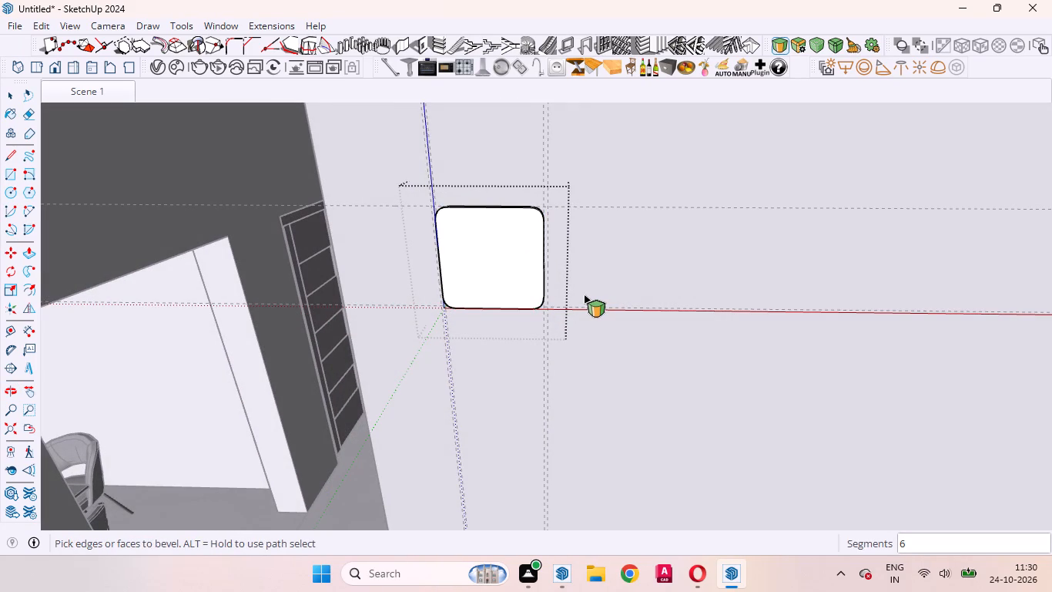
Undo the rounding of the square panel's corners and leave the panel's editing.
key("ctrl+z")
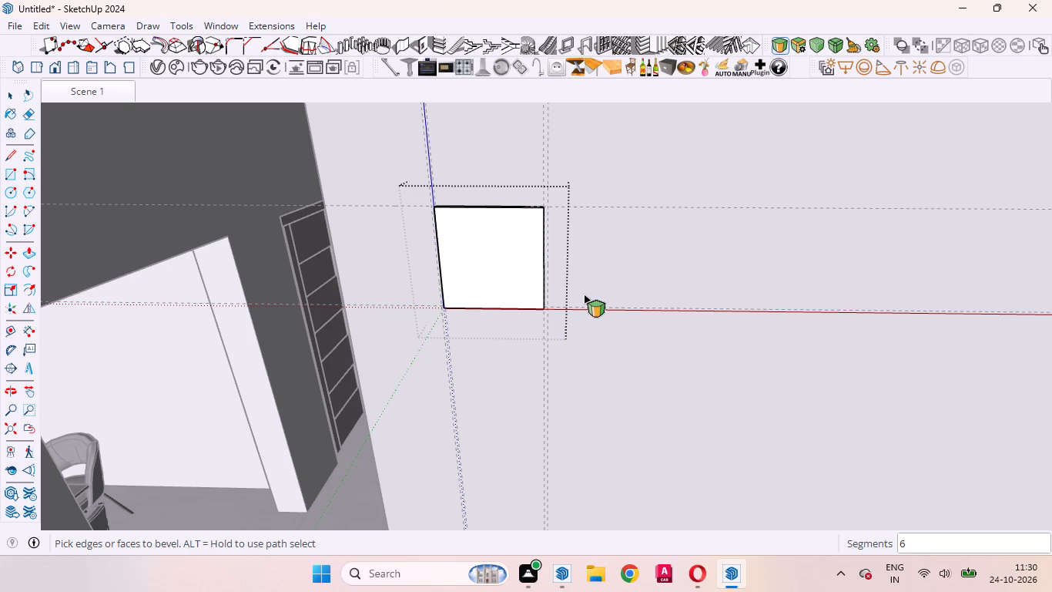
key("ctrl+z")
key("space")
Open the square panel for editing and push its front face inward by 8 mm.
scroll(466, 237, "up", 2)
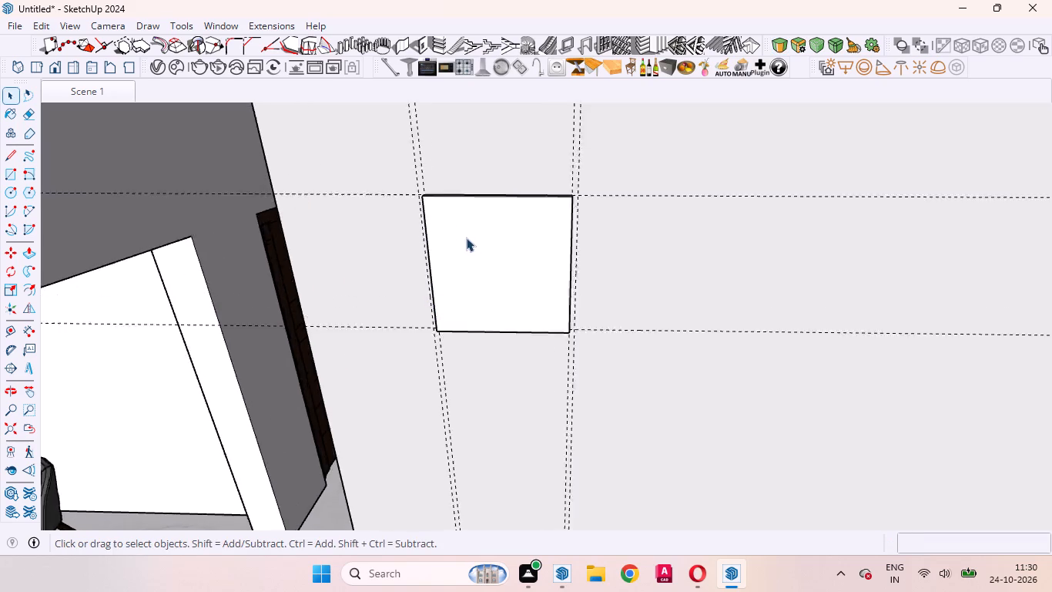
scroll(466, 237, "up", 5)
middle_click_drag(476, 261, 609, 301)
scroll(609, 293, "up", 3)
left_click(611, 288)
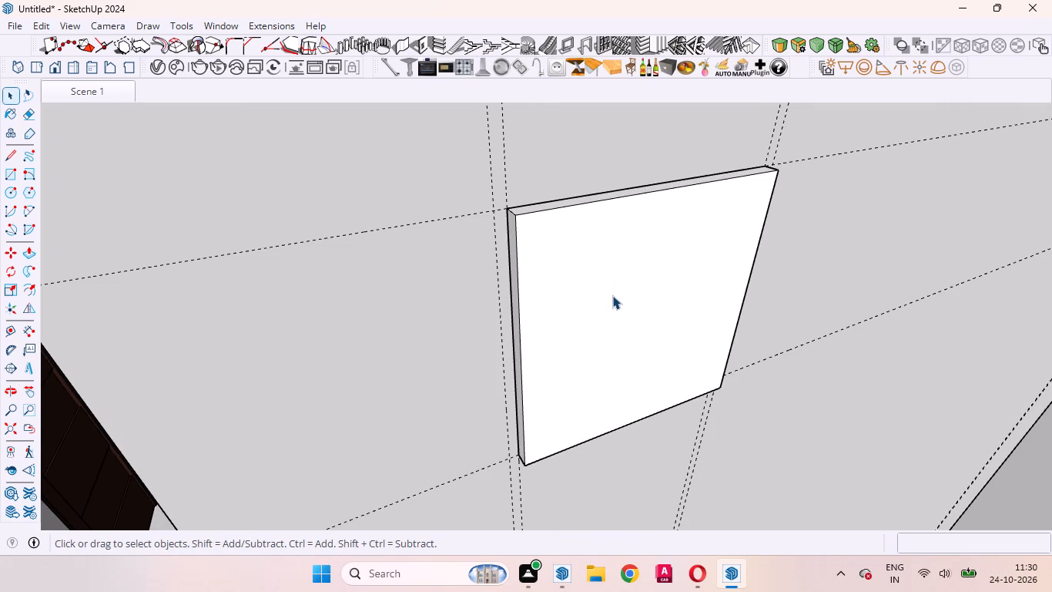
left_click(612, 295)
double_click(589, 298)
left_click(698, 308)
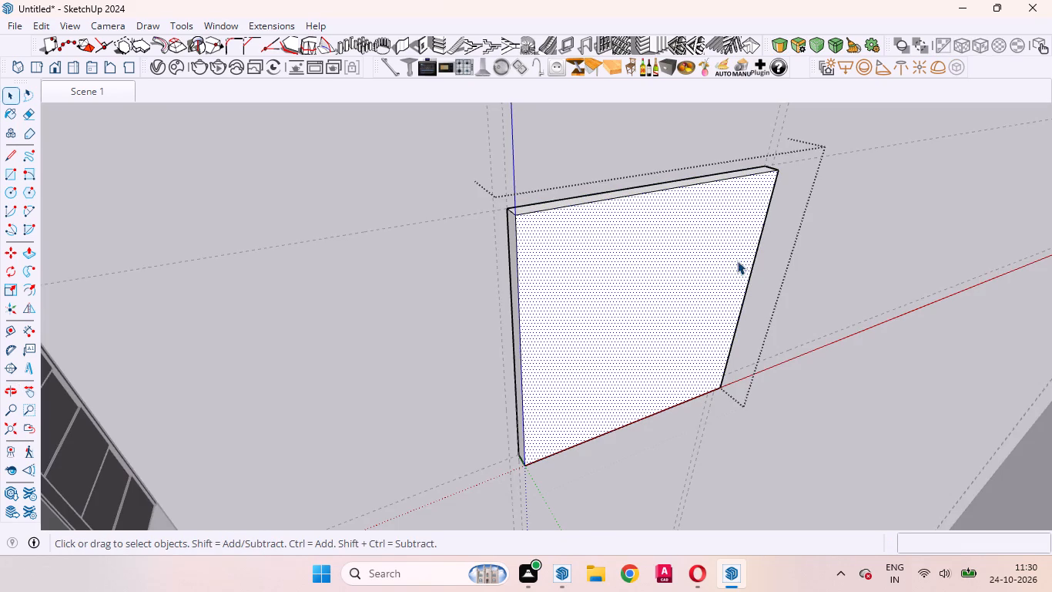
key("p")
scroll(627, 285, "up", 5)
middle_click_drag(580, 304, 596, 313)
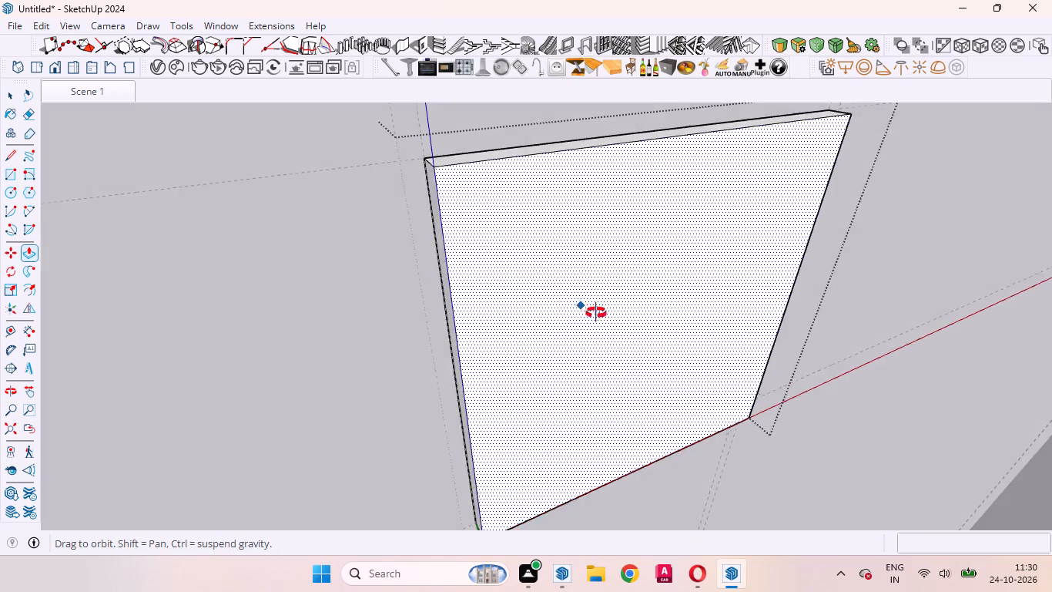
middle_click_drag(596, 313, 695, 331)
left_click_drag(615, 286, 605, 281)
type("8mm")
key("Return")
key("space")
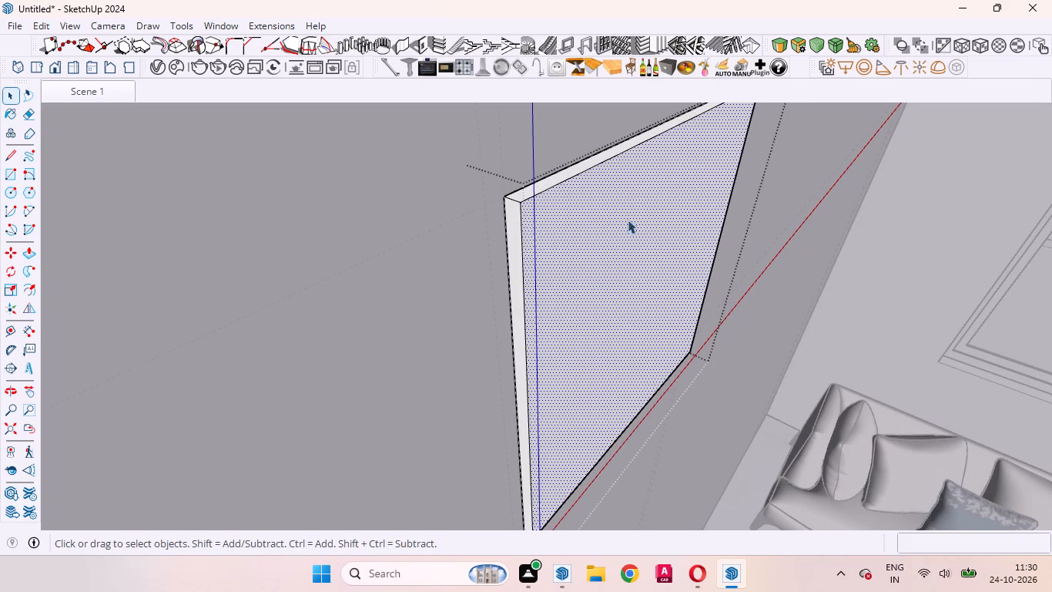
Round the square panel's four short corner edges with an edge offset of about 1 3/16" and 6 segments.
scroll(653, 268, "down", 4)
middle_click_drag(694, 288, 595, 366)
scroll(502, 330, "up", 9)
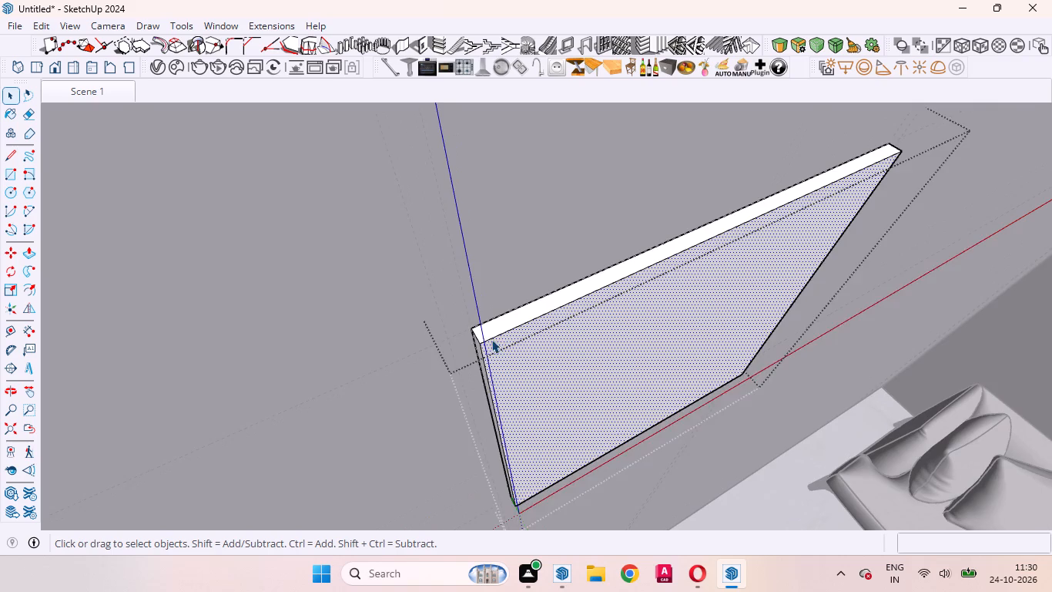
scroll(491, 339, "up", 5)
left_click(471, 335)
scroll(547, 343, "down", 4)
middle_click_drag(551, 346, 456, 342)
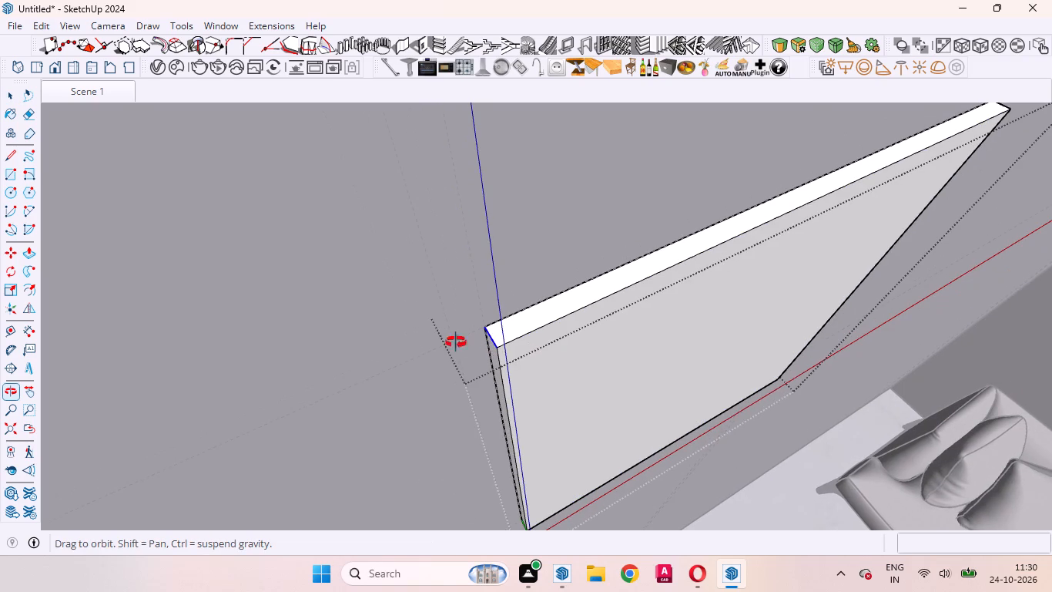
middle_click_drag(456, 342, 327, 308)
scroll(371, 336, "down", 11)
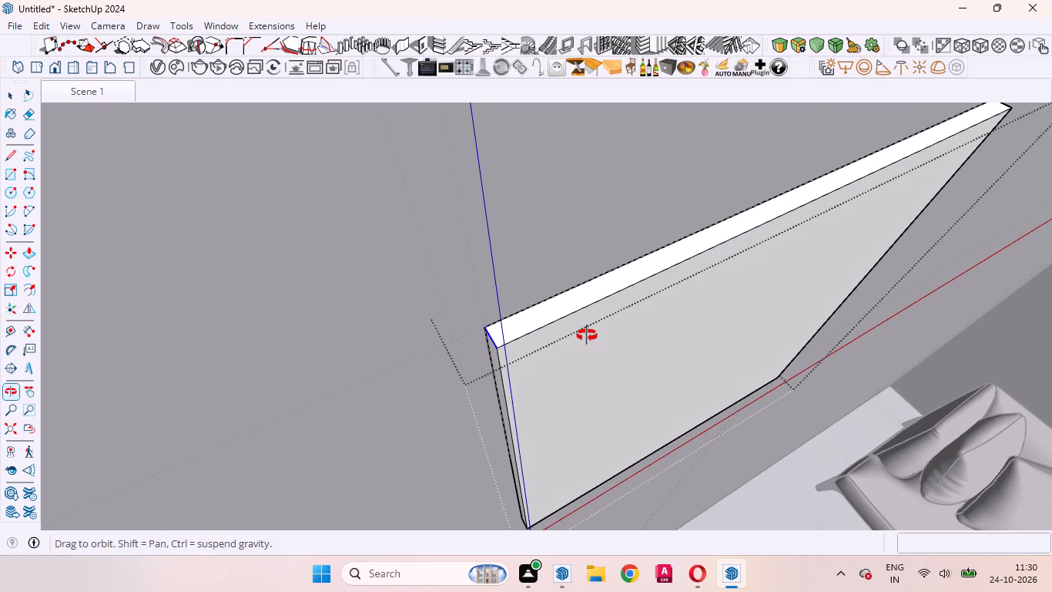
middle_click_drag(587, 346, 373, 341)
scroll(373, 331, "up", 1, "ctrl")
middle_click_drag(628, 354, 467, 332, "ctrl")
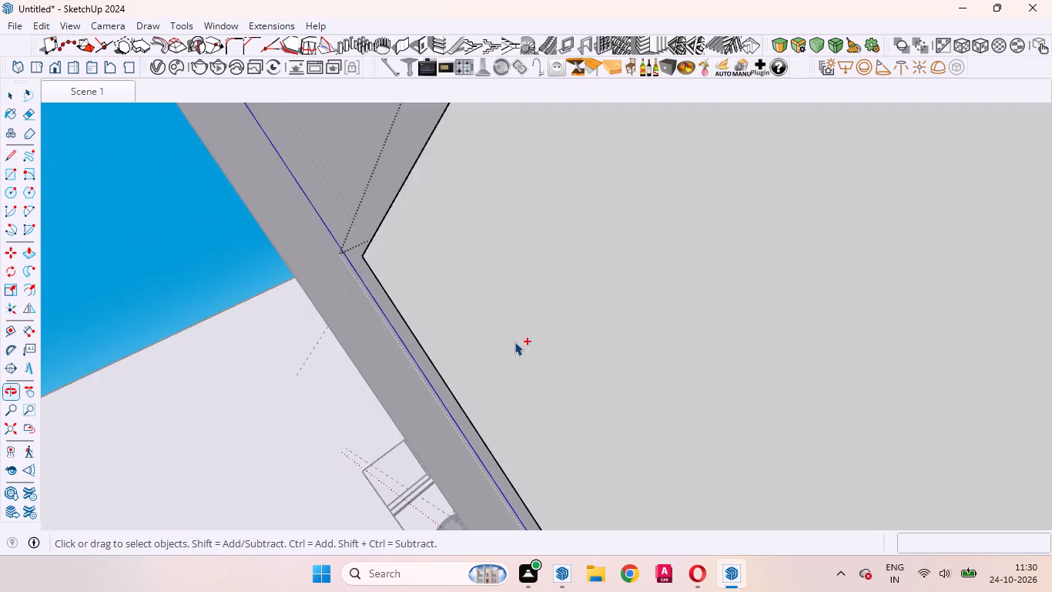
scroll(525, 351, "down", 10, "ctrl")
scroll(624, 266, "up", 14, "ctrl")
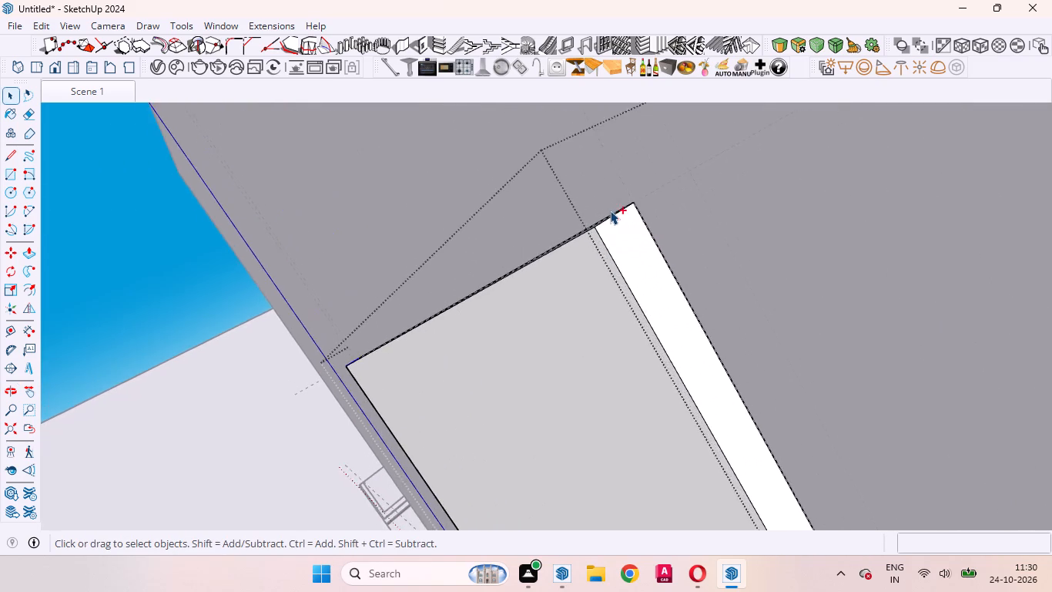
scroll(610, 210, "up", 5, "ctrl")
middle_click_drag(598, 247, 561, 328, "ctrl")
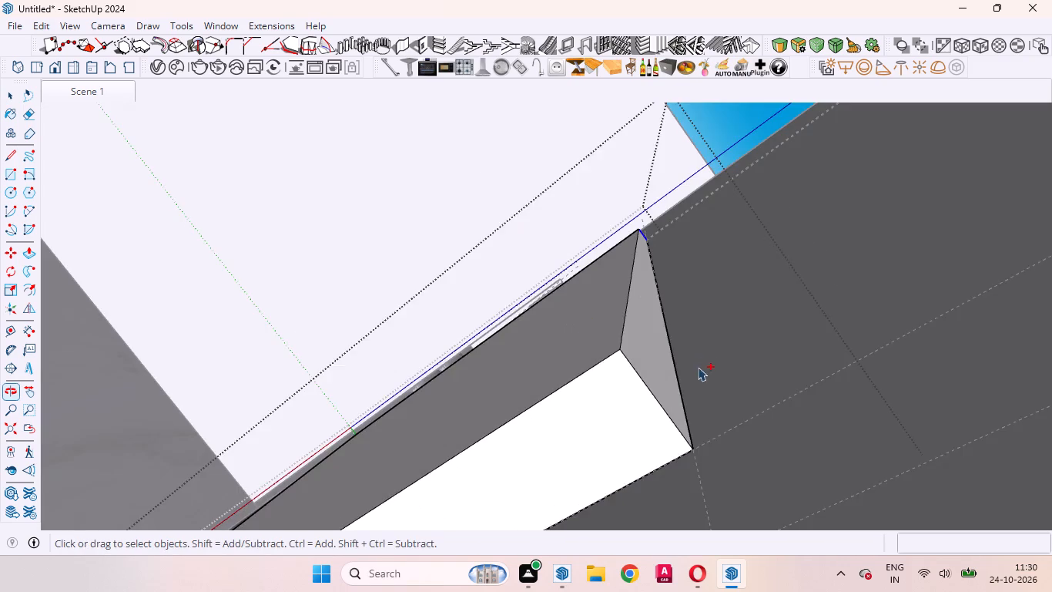
scroll(698, 367, "up", 3, "ctrl")
left_click(610, 387, "ctrl")
scroll(732, 295, "down", 5, "ctrl")
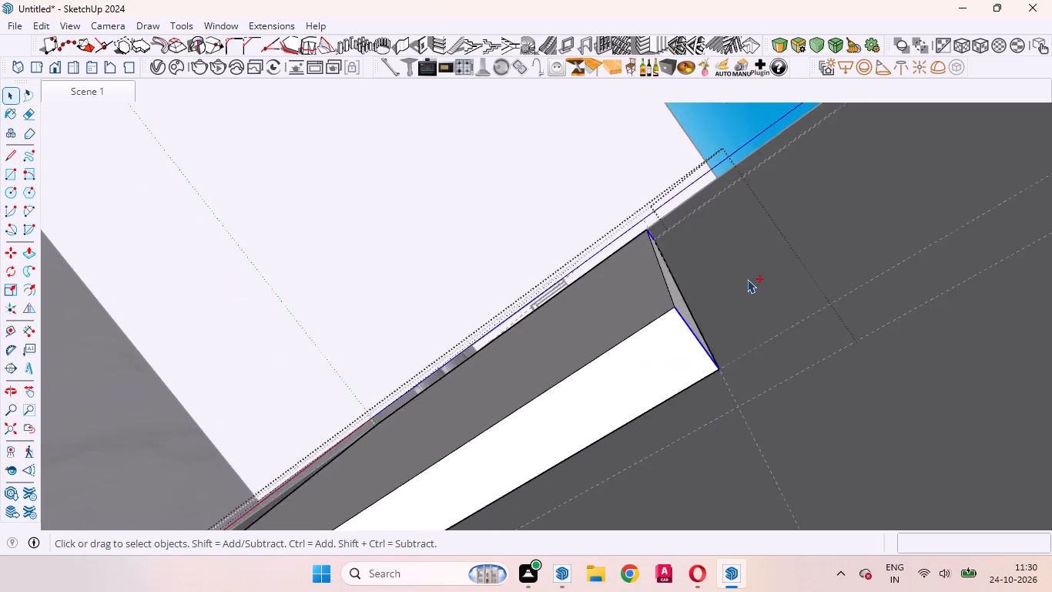
scroll(747, 279, "down", 10, "ctrl")
scroll(815, 266, "down", 10, "ctrl")
scroll(678, 355, "down", 10, "ctrl")
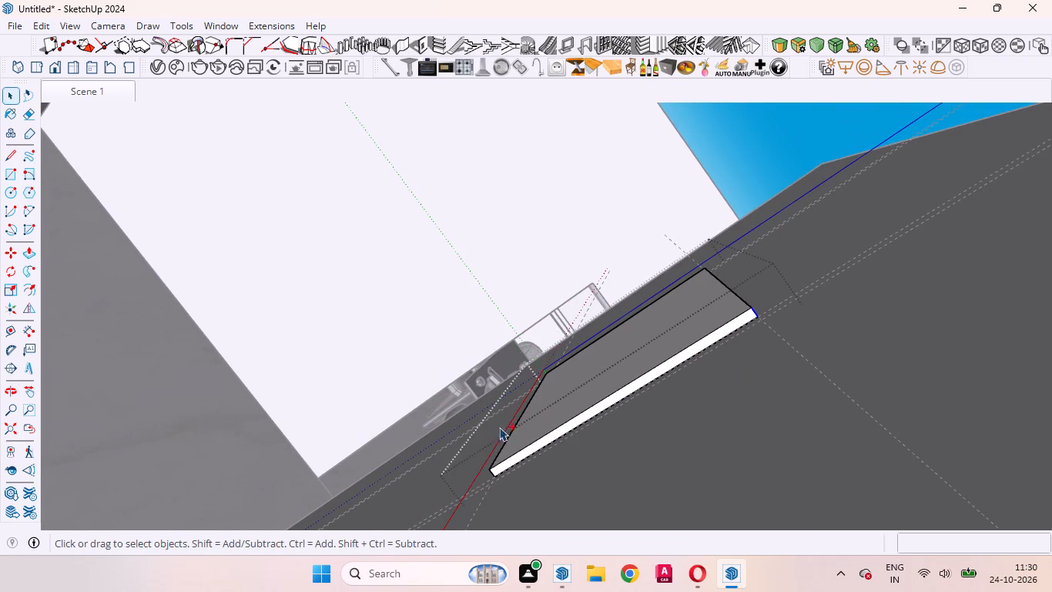
scroll(468, 440, "up", 20, "ctrl")
scroll(468, 440, "up", 1, "ctrl")
scroll(524, 477, "up", 12, "ctrl")
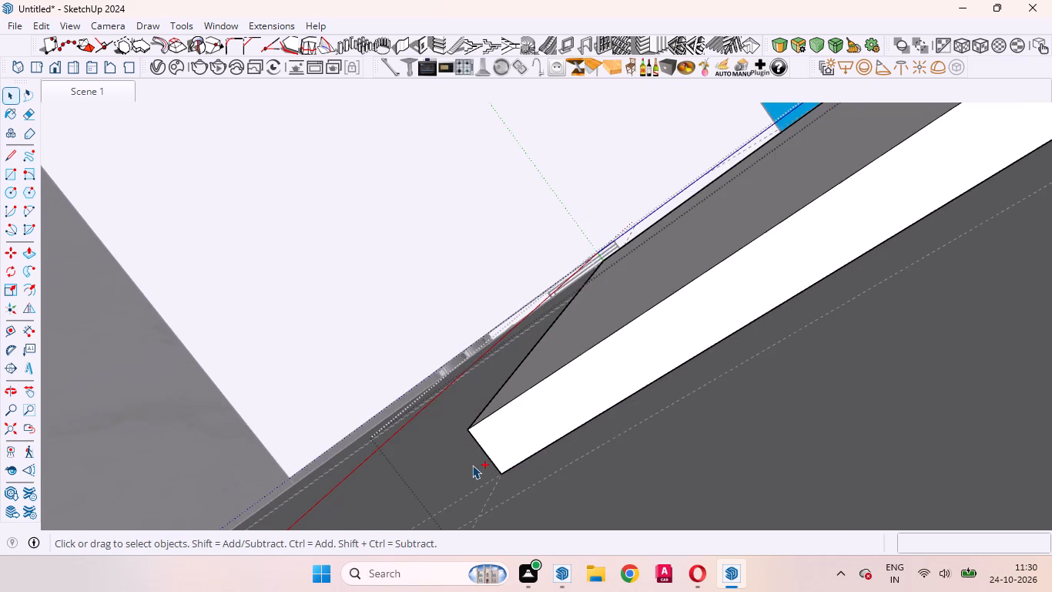
middle_click_drag(477, 462, 521, 323, "ctrl")
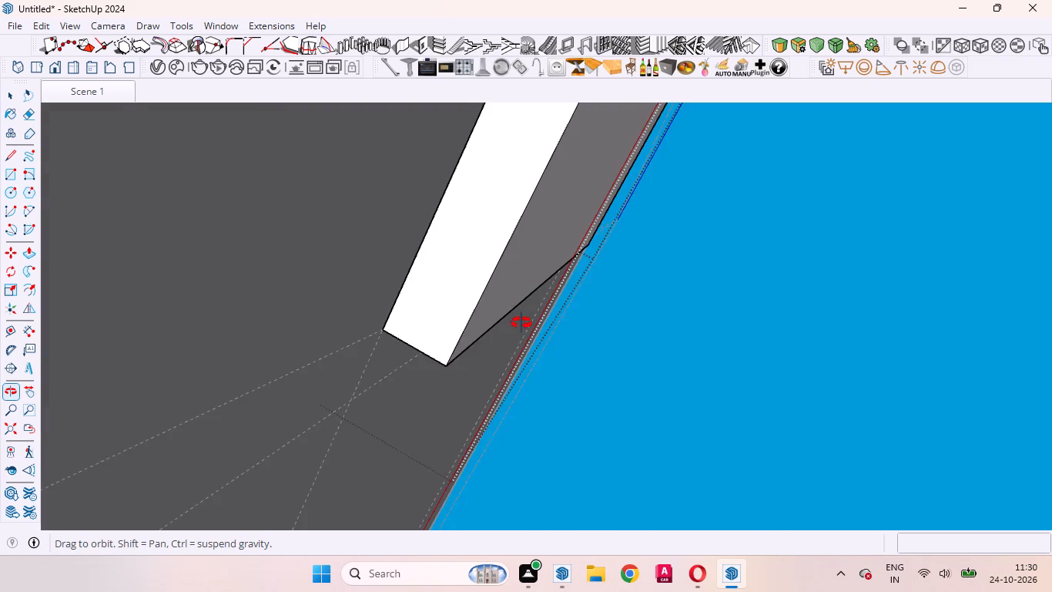
middle_click_drag(521, 323, 533, 293, "ctrl")
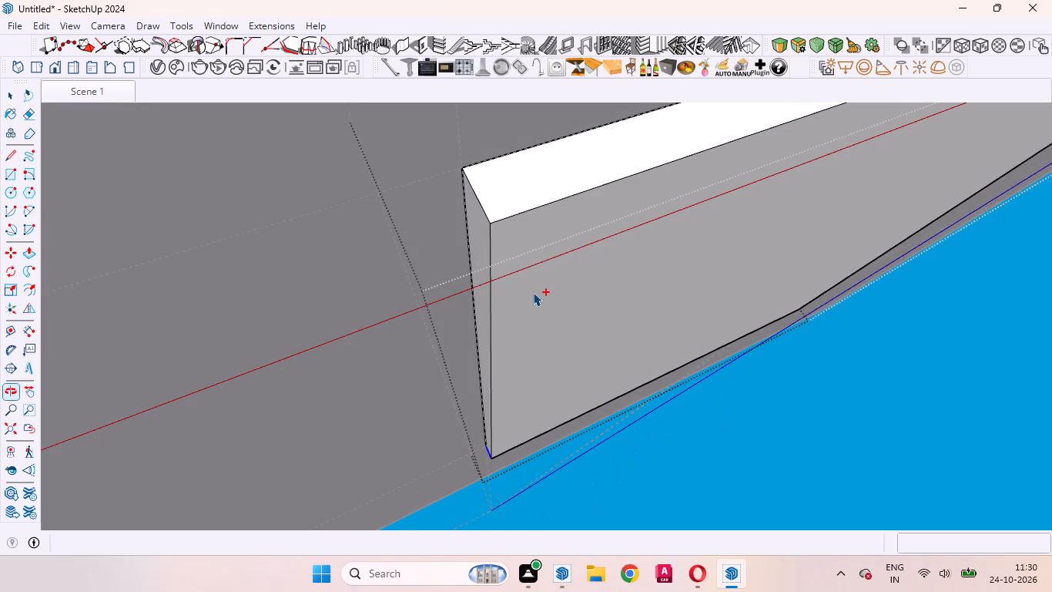
left_click(480, 202, "ctrl")
scroll(292, 268, "down", 20, "ctrl")
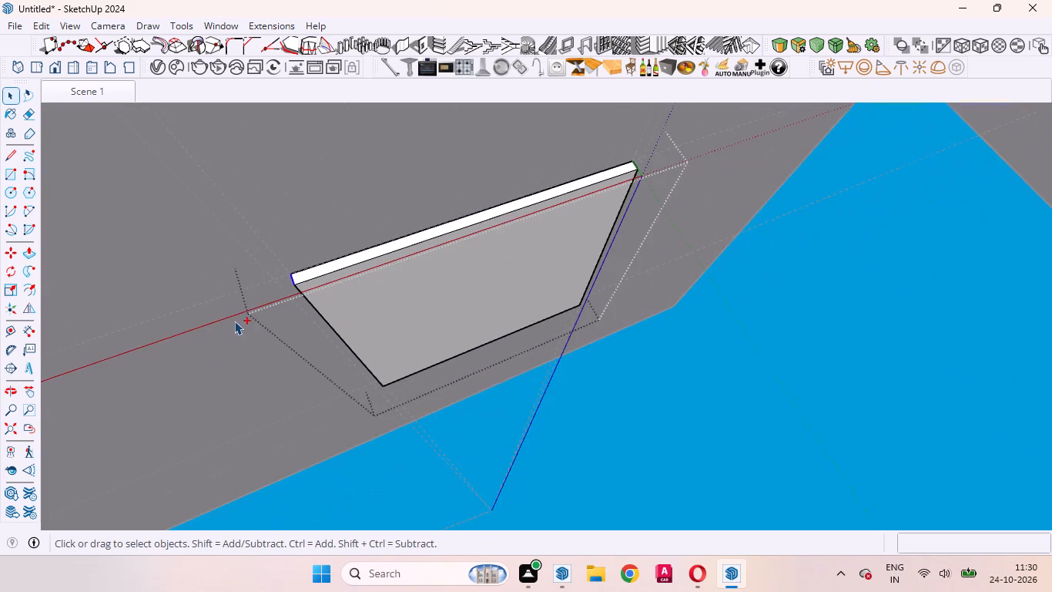
scroll(653, 161, "up", 20, "ctrl")
scroll(653, 161, "up", 2, "ctrl")
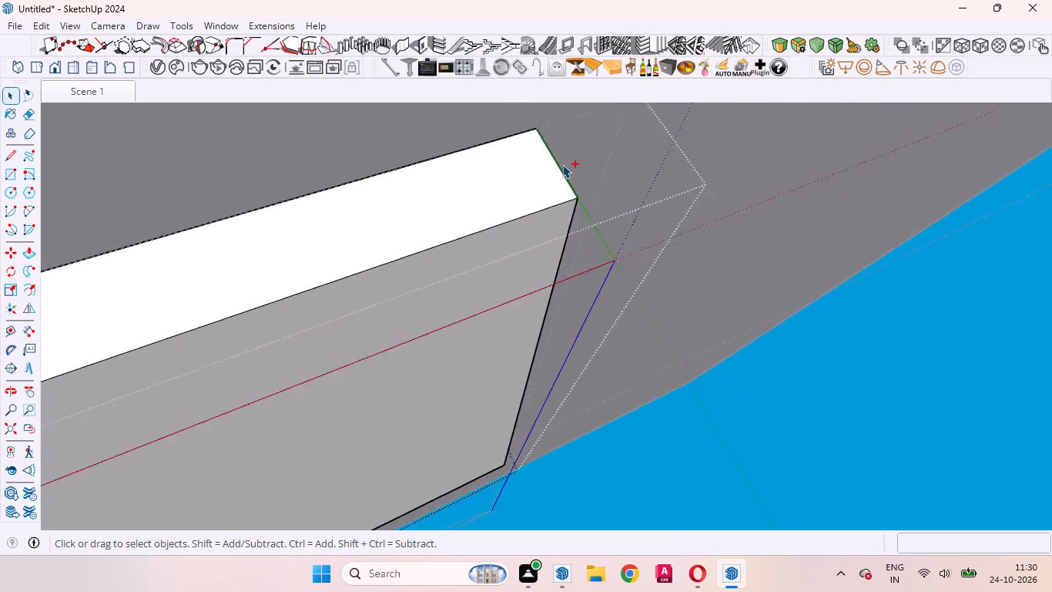
scroll(562, 164, "up", 6, "ctrl")
middle_click_drag(561, 199, 514, 329, "ctrl")
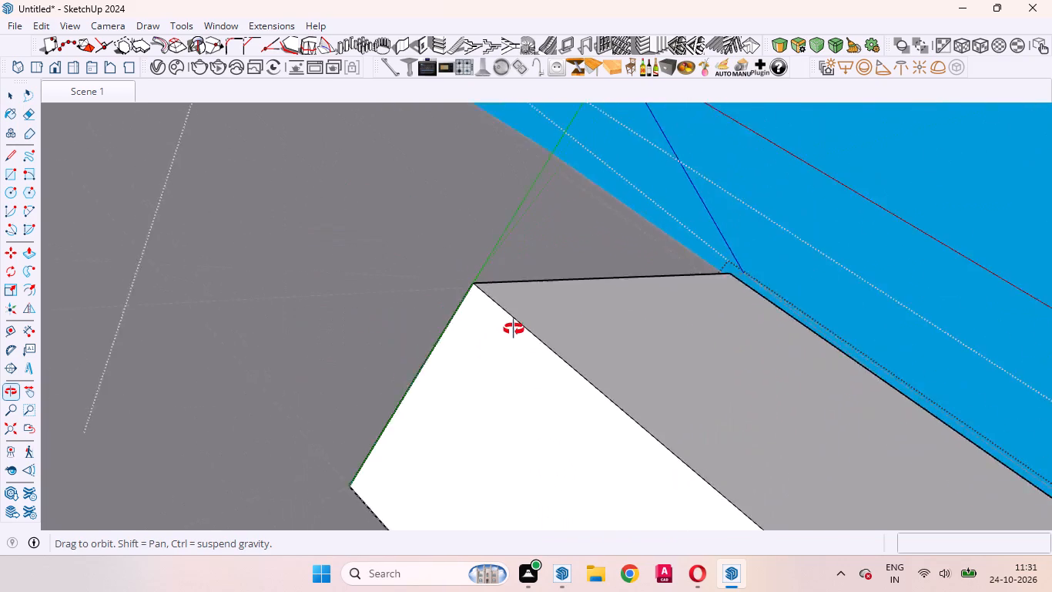
middle_click_drag(514, 329, 558, 308, "ctrl")
scroll(645, 264, "up", 8, "ctrl")
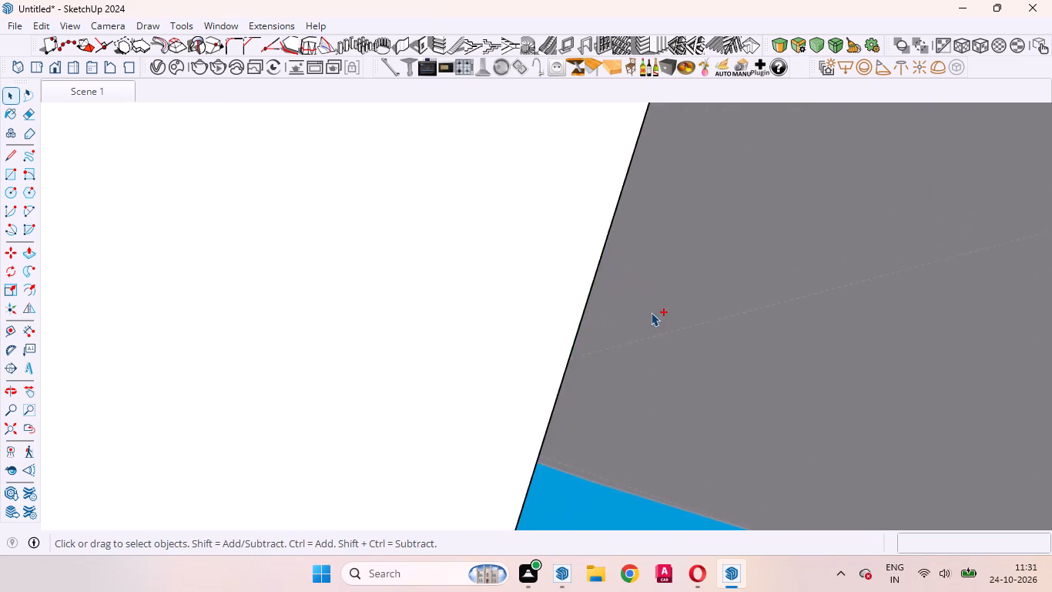
scroll(651, 312, "up", 1, "ctrl")
scroll(618, 288, "down", 3, "ctrl")
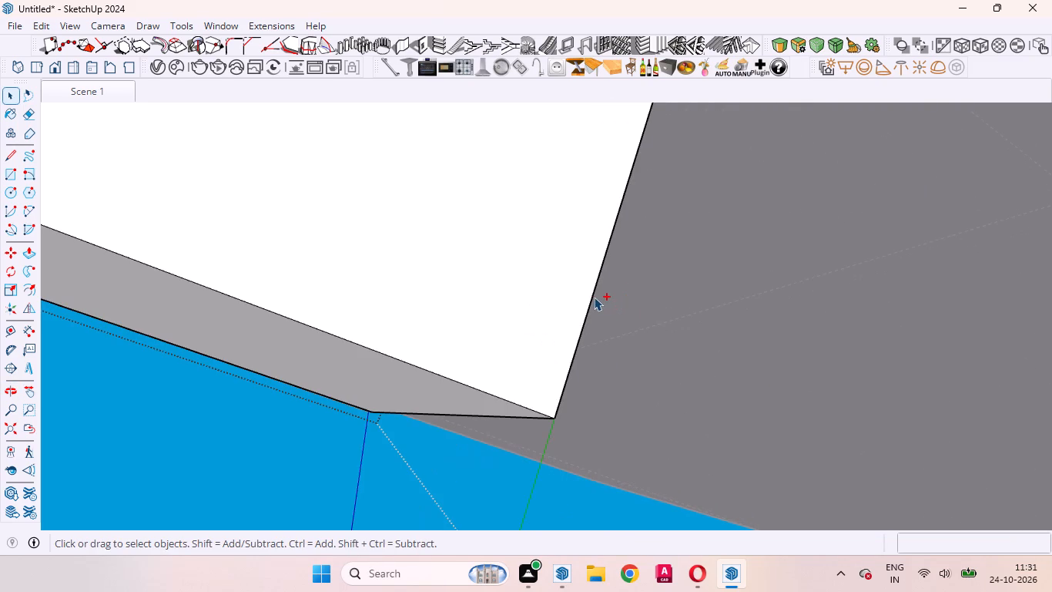
left_click(594, 297, "ctrl")
scroll(591, 327, "down", 20)
scroll(591, 327, "down", 5)
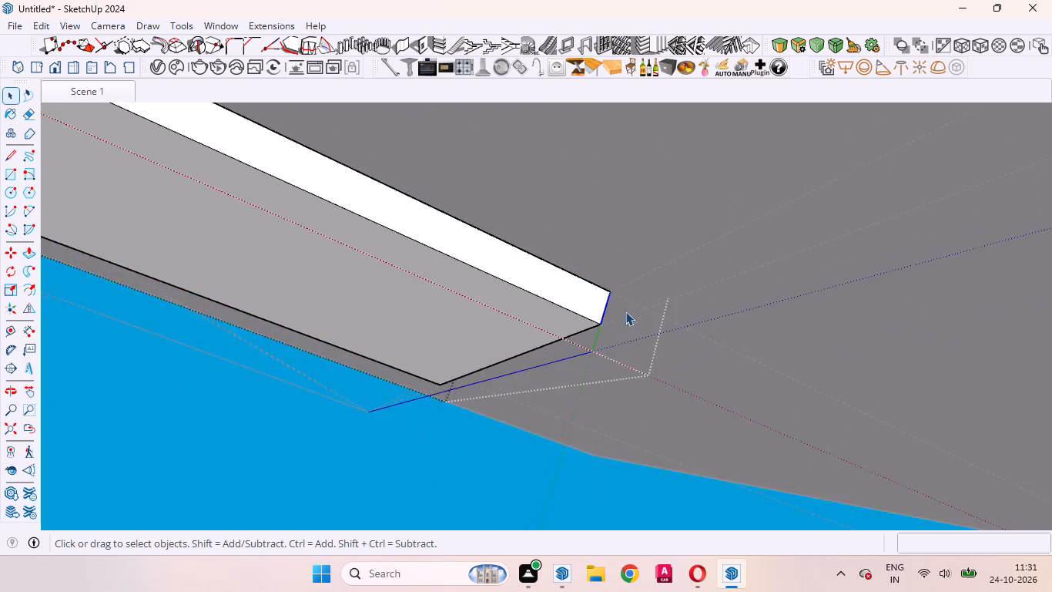
scroll(625, 311, "down", 20)
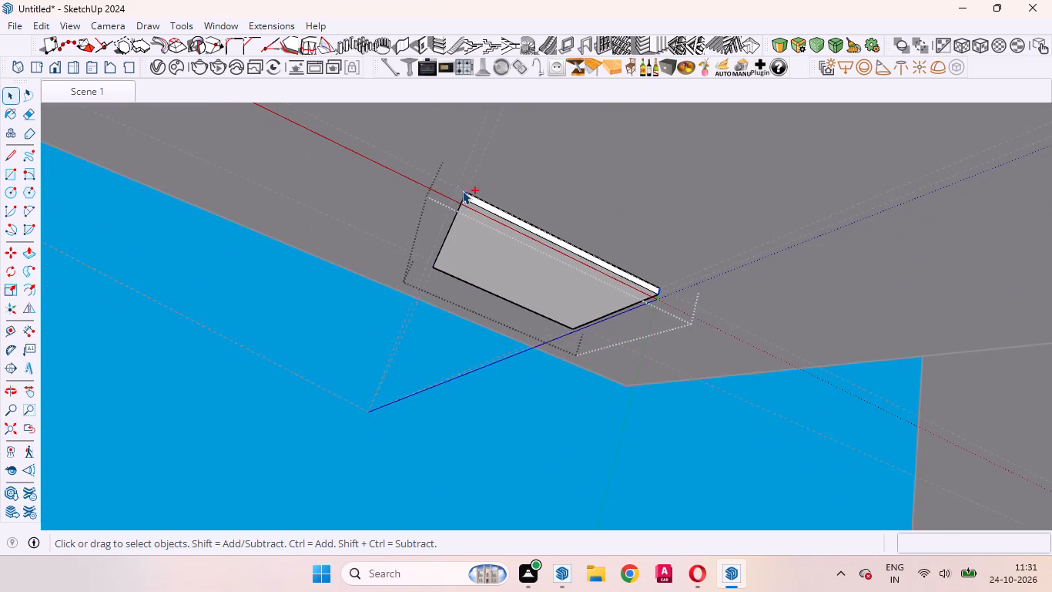
scroll(462, 189, "up", 11, "ctrl")
scroll(473, 199, "up", 16, "ctrl")
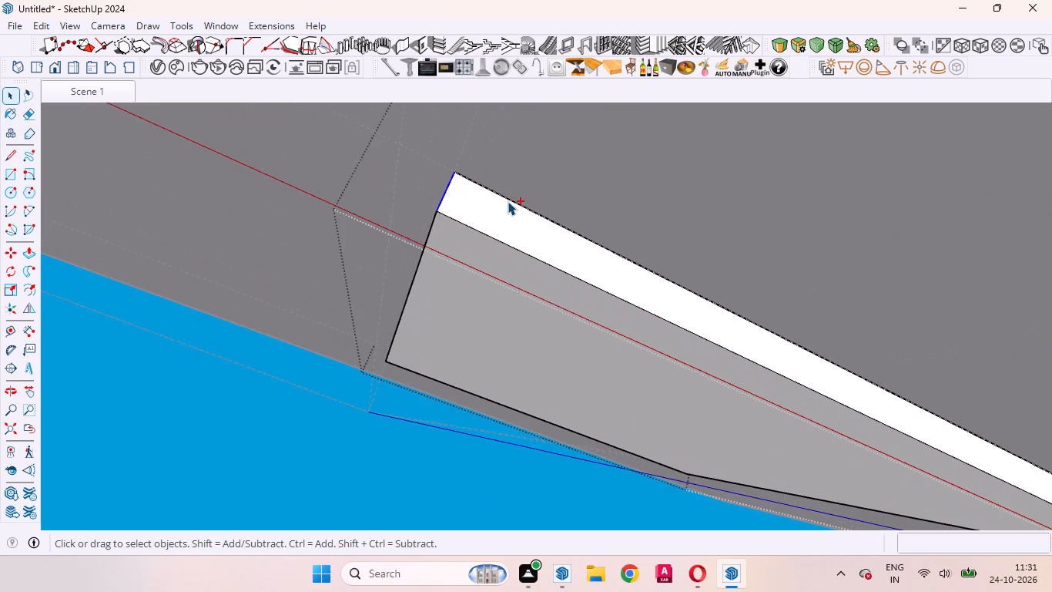
left_click(783, 46, "ctrl")
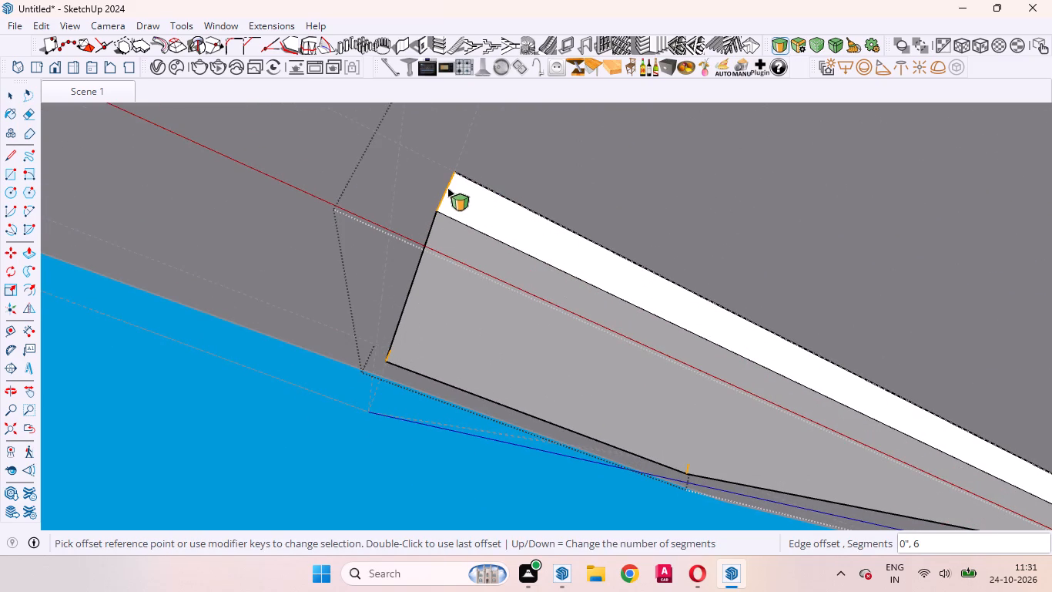
left_click_drag(449, 190, 511, 234, "ctrl")
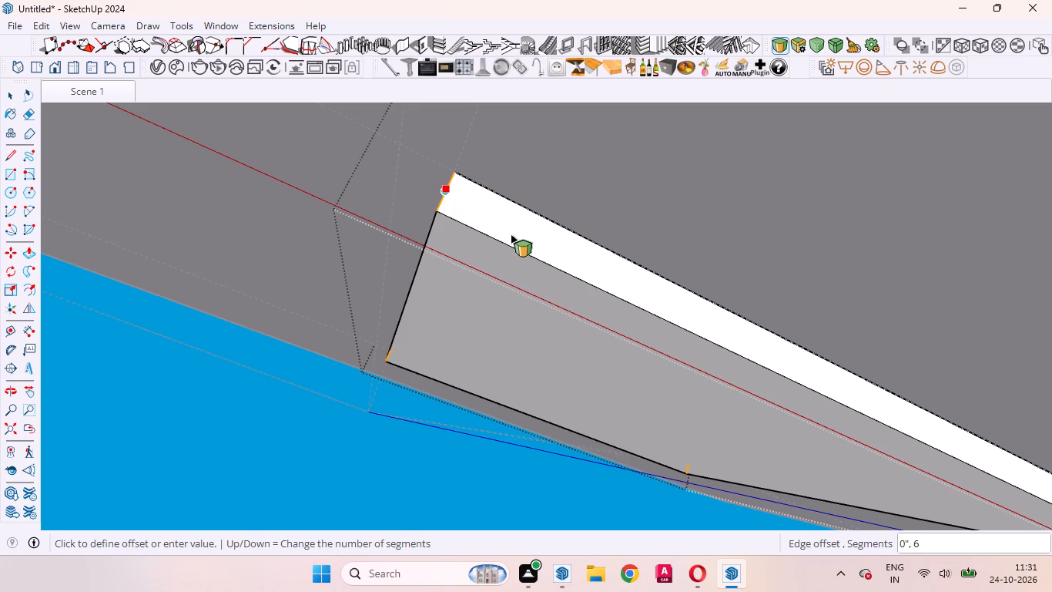
left_click_drag(511, 234, 557, 271, "ctrl")
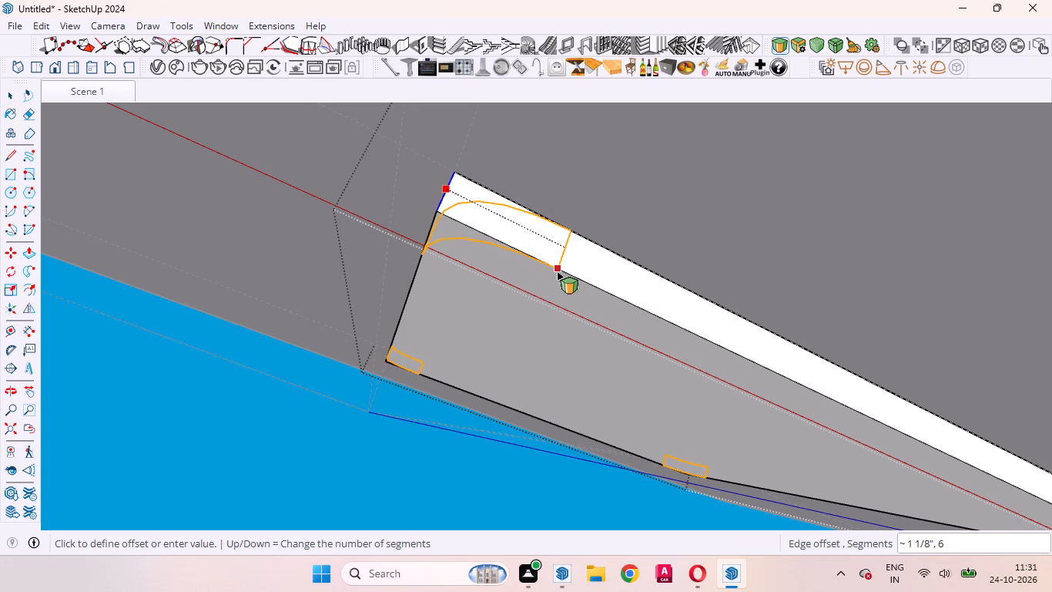
left_click_drag(557, 271, 565, 275, "ctrl")
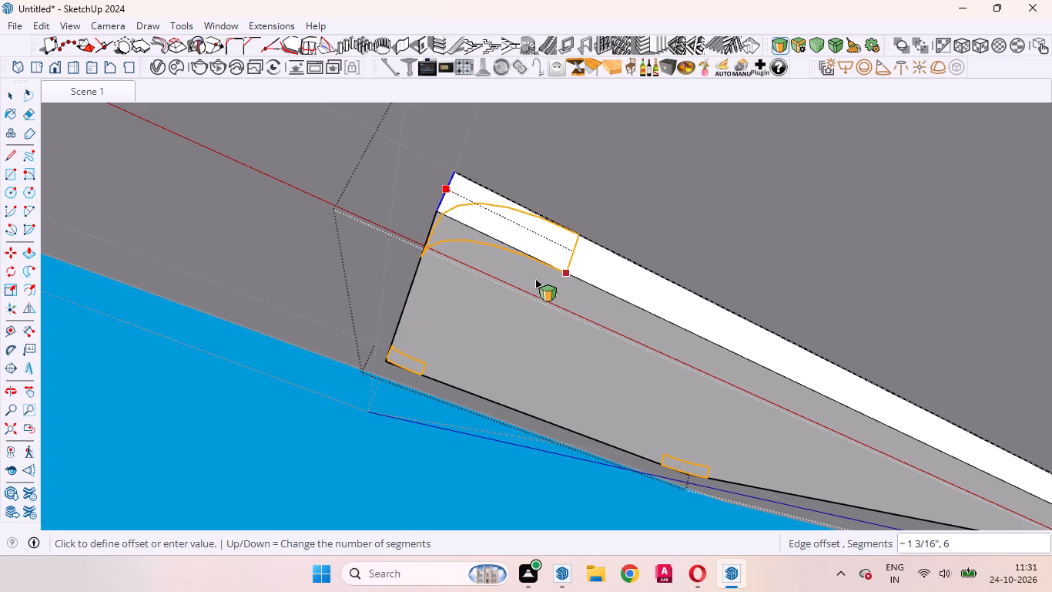
Examine the rounded square panel on the partition wall from several angles and leave its editing.
scroll(459, 257, "down", 16)
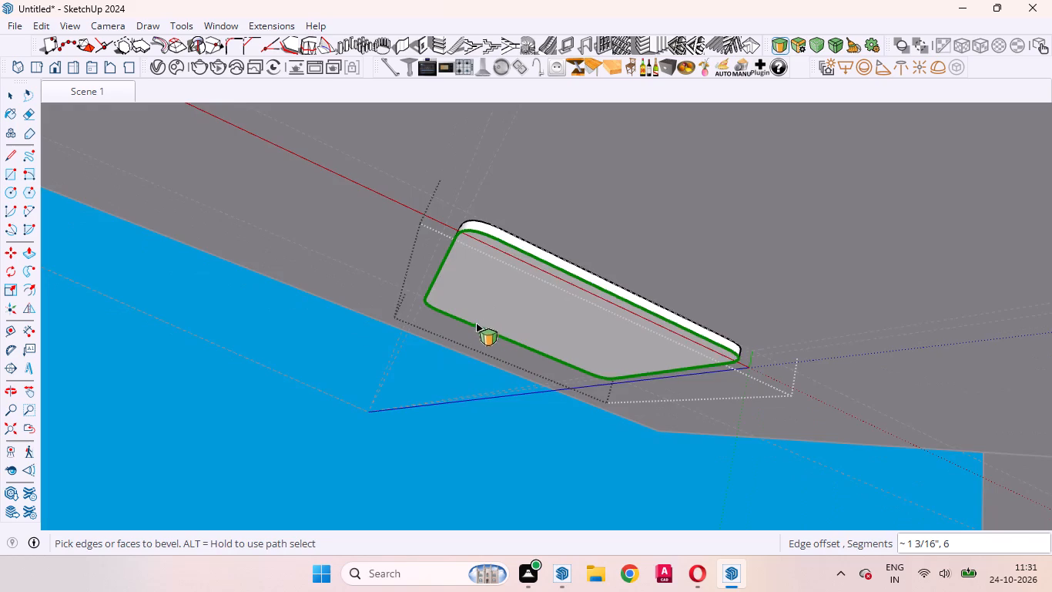
middle_click_drag(481, 288, 354, 64)
scroll(483, 275, "down", 3)
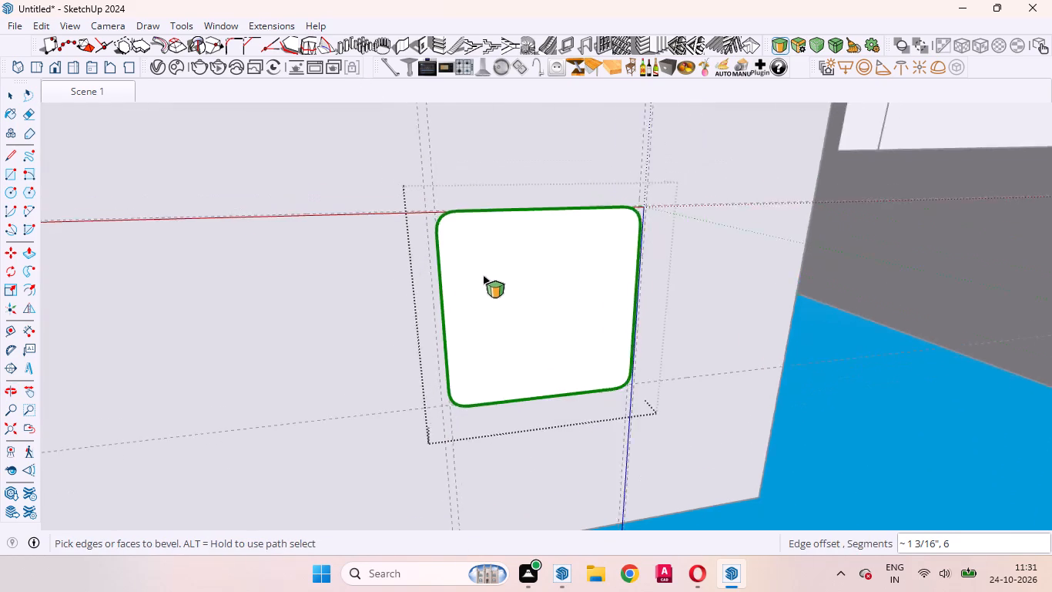
scroll(483, 275, "down", 6)
middle_click_drag(484, 351, 470, 146)
key("space")
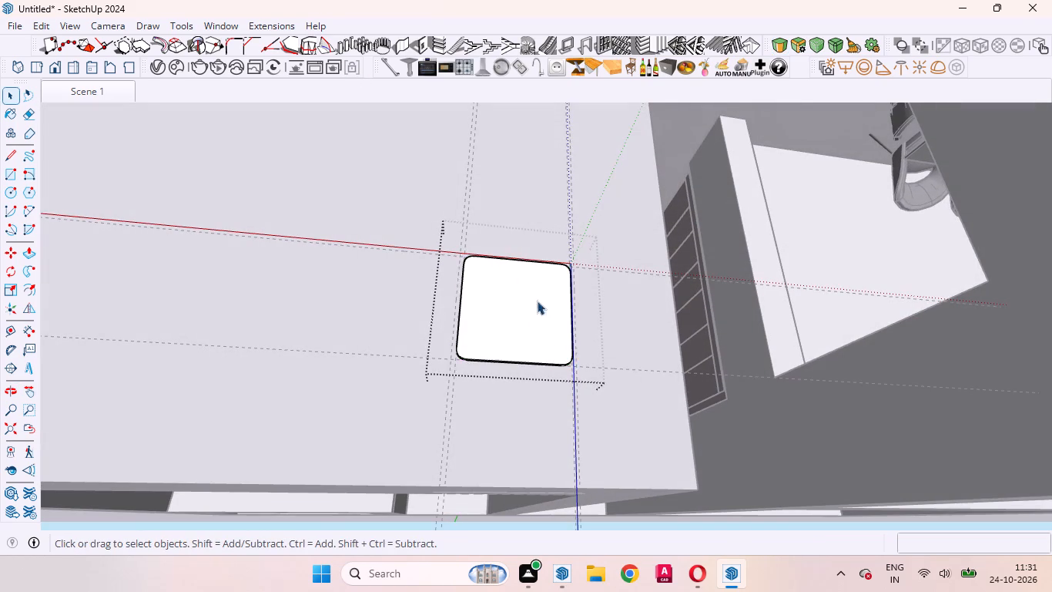
scroll(585, 247, "down", 5)
middle_click_drag(568, 323, 612, 180)
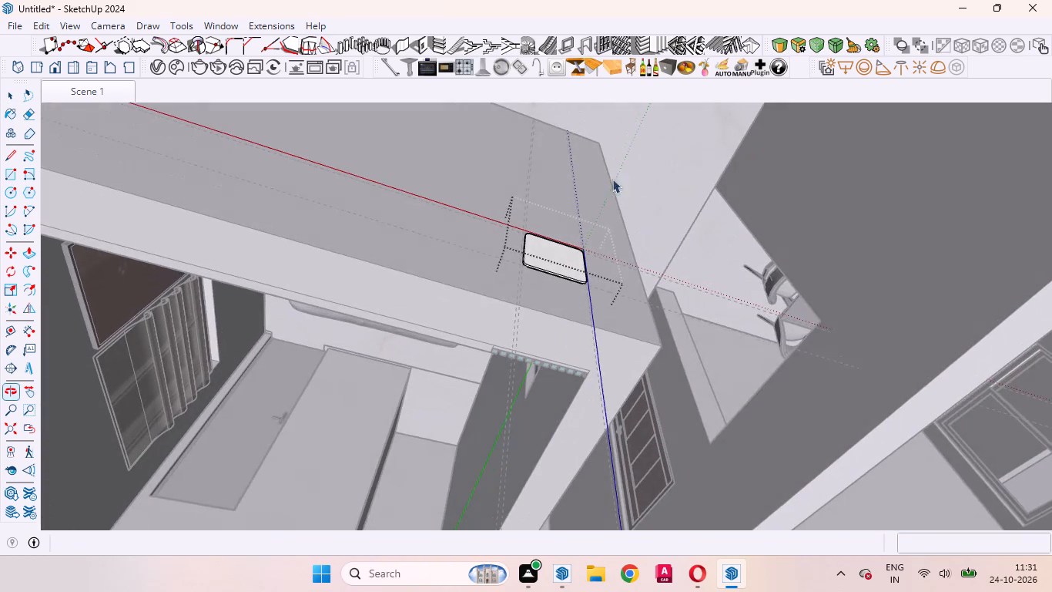
scroll(481, 293, "down", 5)
middle_click_drag(568, 338, 491, 166)
scroll(494, 283, "down", 6)
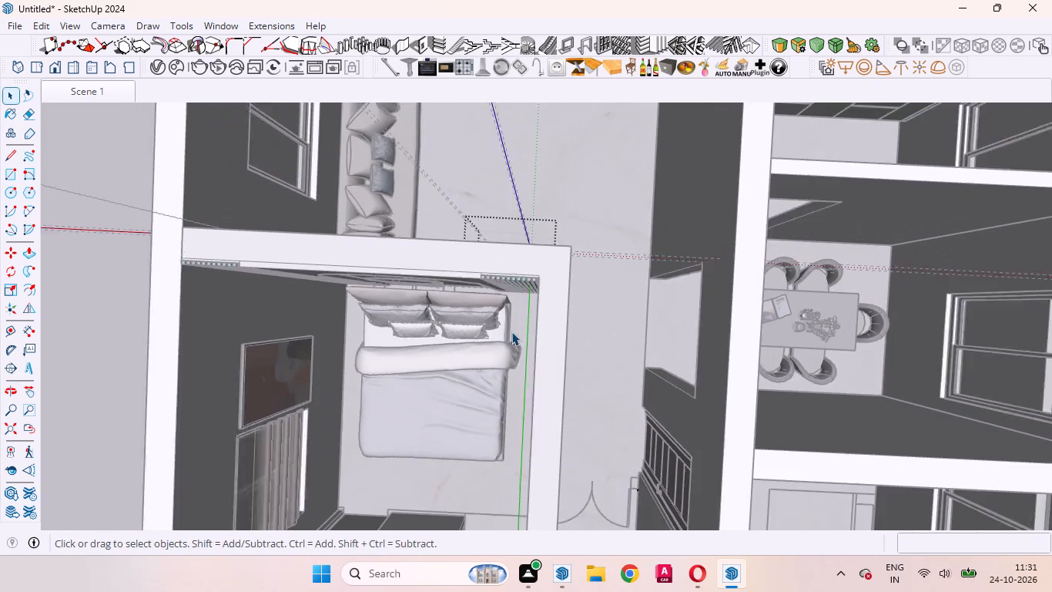
scroll(503, 309, "down", 5)
middle_click_drag(467, 358, 833, 229)
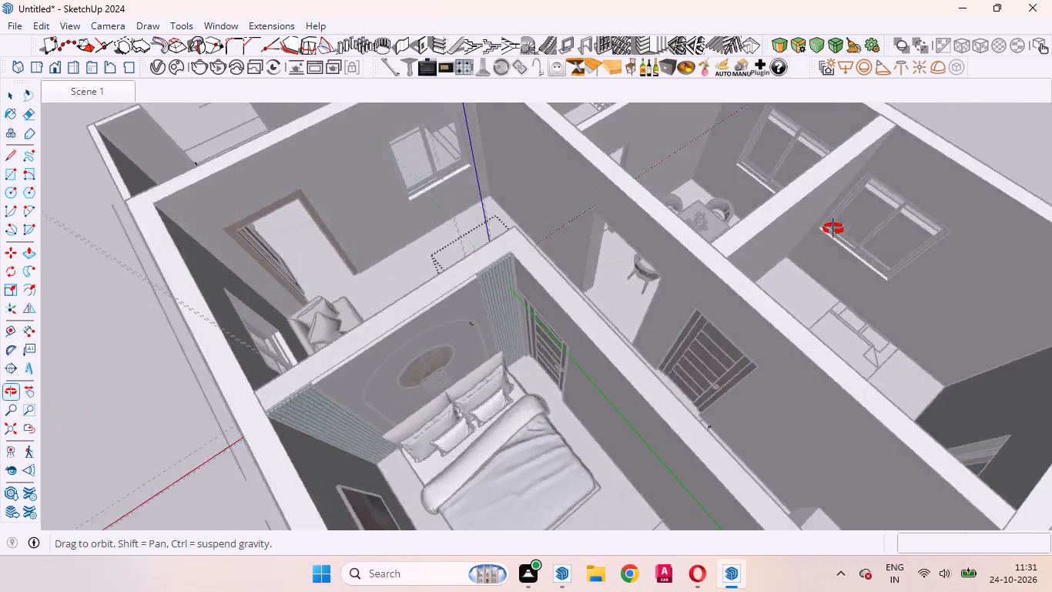
middle_click_drag(833, 229, 1051, 218)
scroll(601, 294, "down", 5)
middle_click_drag(417, 368, 741, 257)
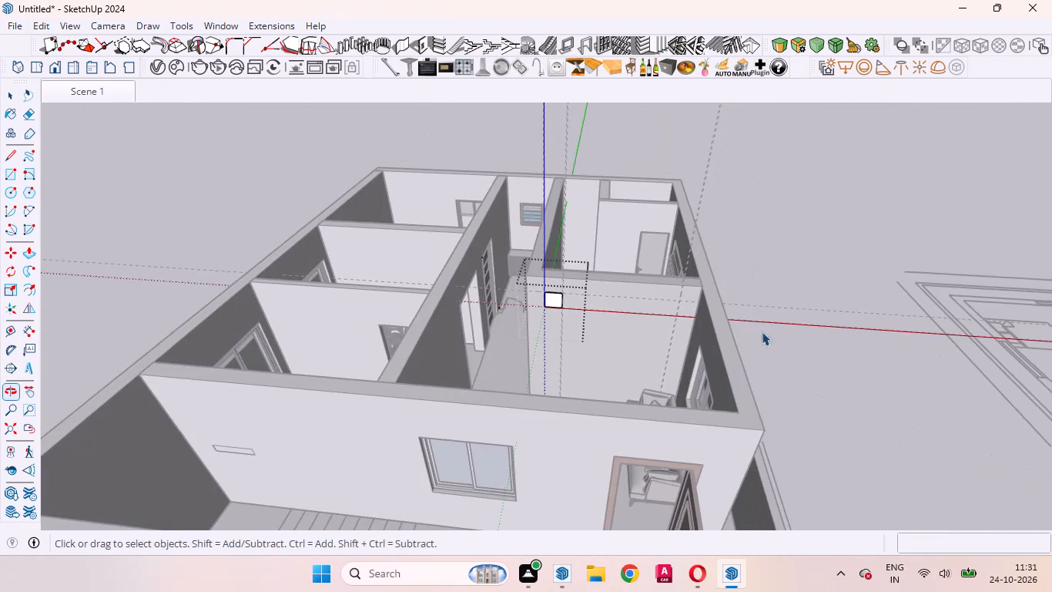
left_click(805, 374)
Copy the rounded square panel about 1' 1/2" sideways along the partition wall to the far line of the adjacent vertical guide pair.
scroll(526, 287, "up", 17)
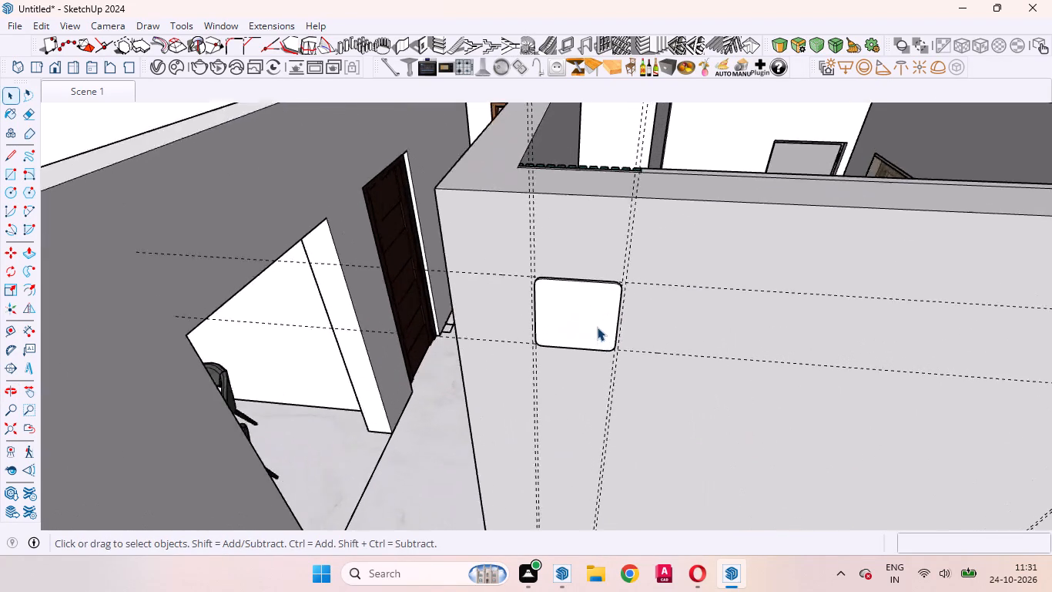
scroll(597, 327, "up", 4)
middle_click_drag(592, 335, 585, 291)
left_click(583, 290)
scroll(628, 306, "up", 7)
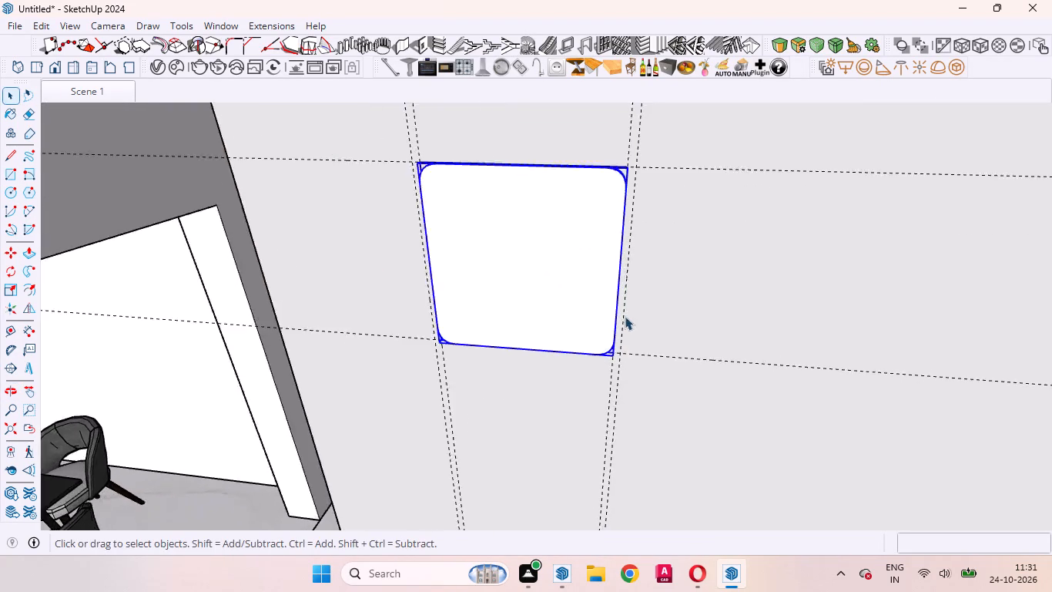
scroll(625, 316, "up", 3)
scroll(333, 342, "up", 5)
middle_click_drag(321, 357, 474, 282)
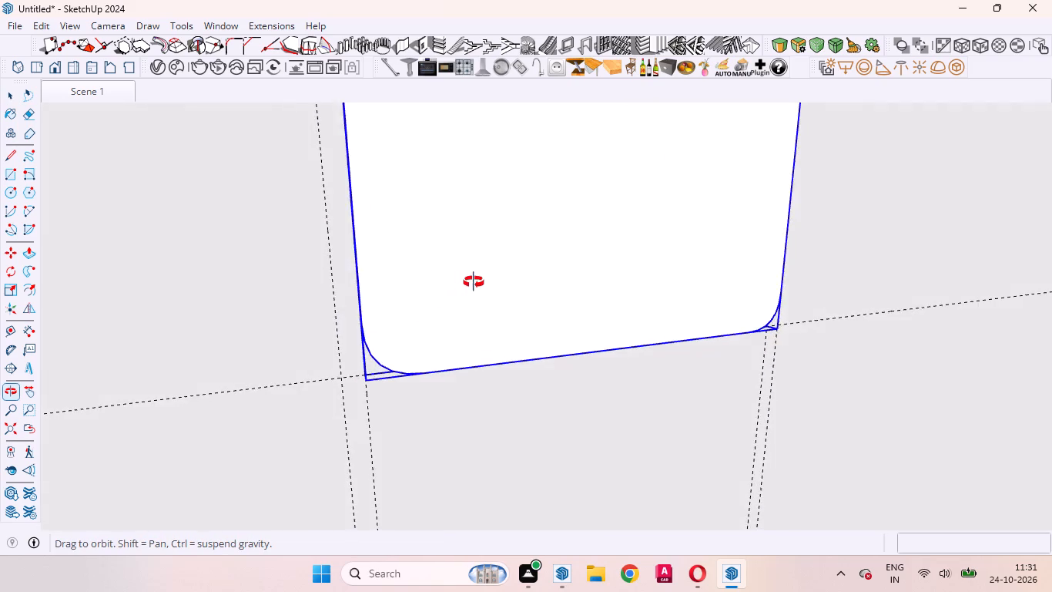
middle_click_drag(474, 282, 533, 271)
key("m")
scroll(380, 314, "up", 4)
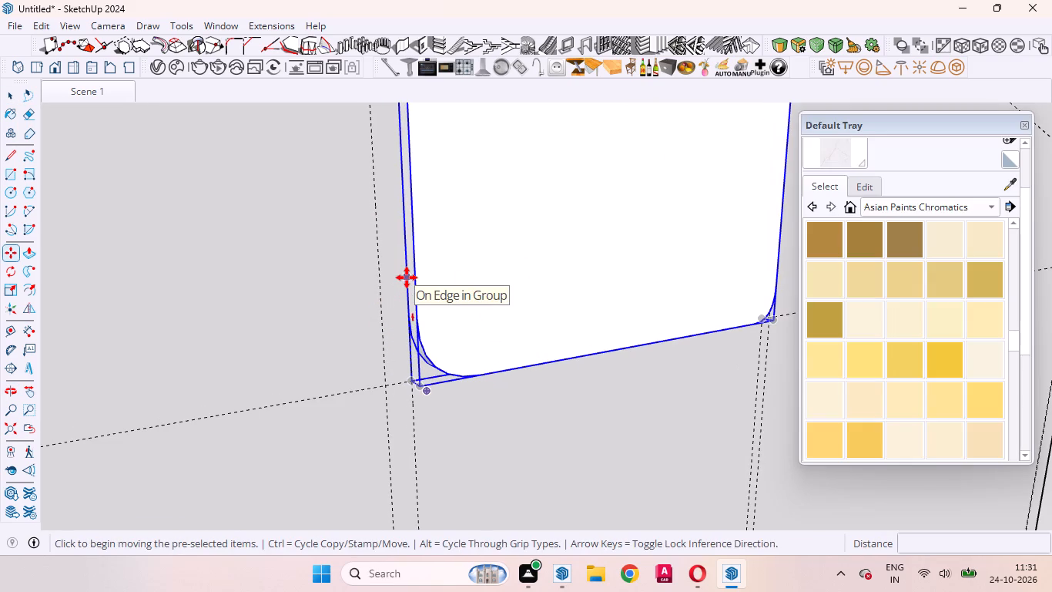
left_click(407, 277)
scroll(281, 309, "down", 3)
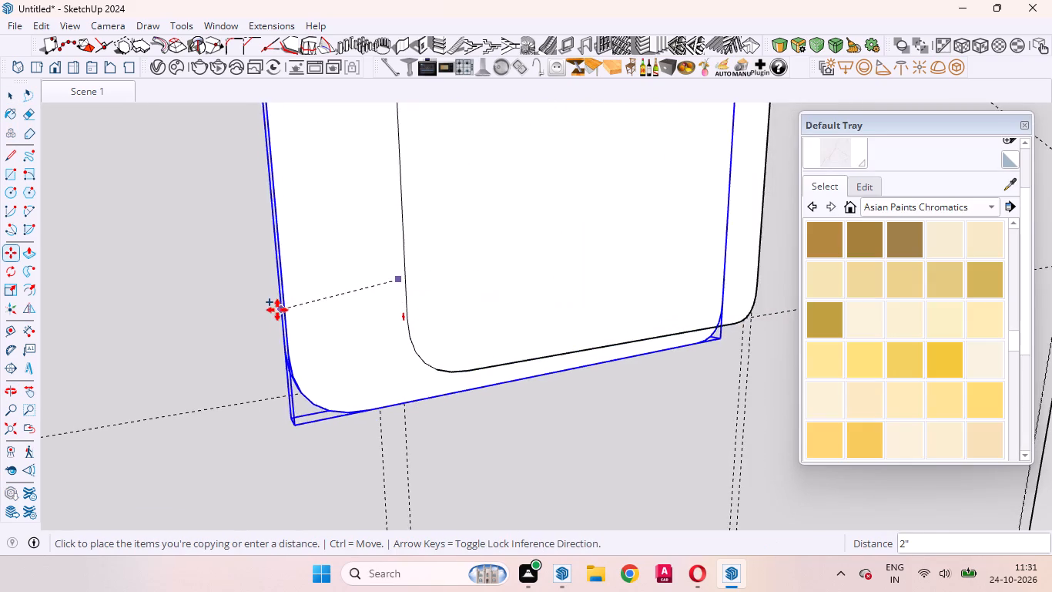
scroll(277, 310, "down", 20)
scroll(277, 310, "down", 7)
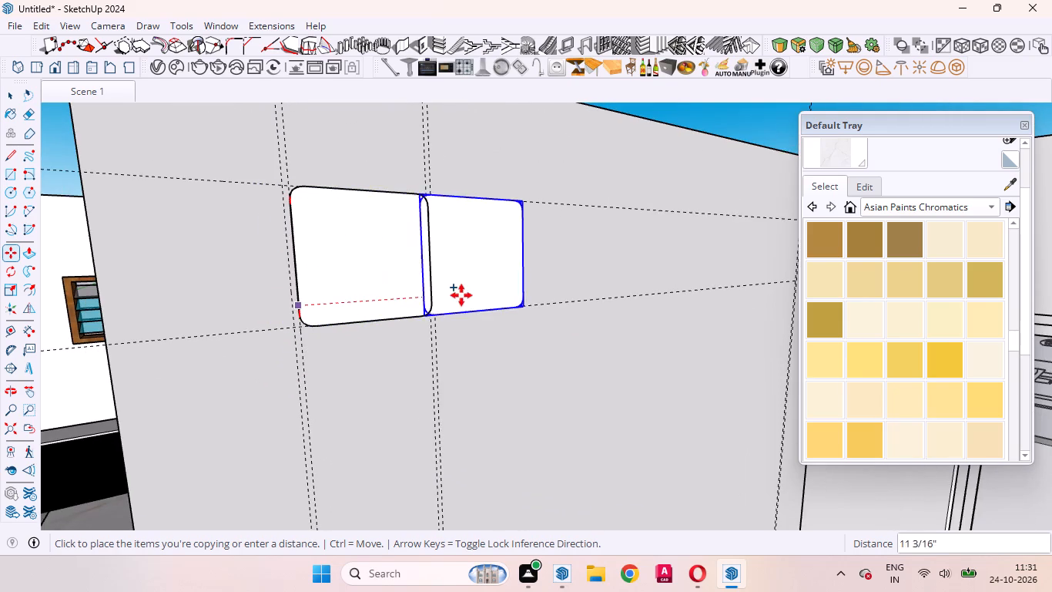
scroll(464, 295, "up", 13)
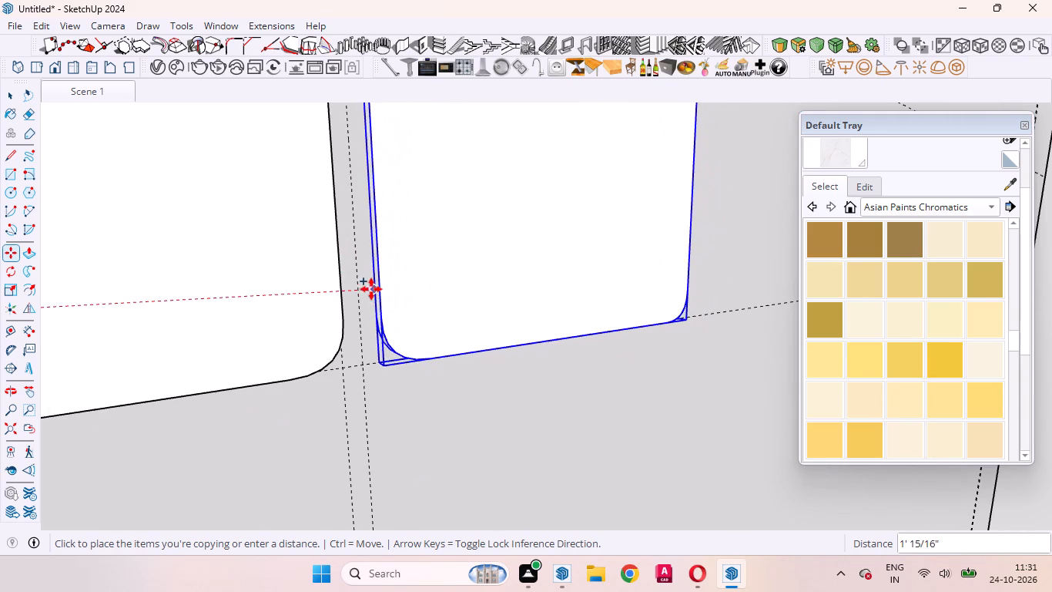
left_click(360, 289)
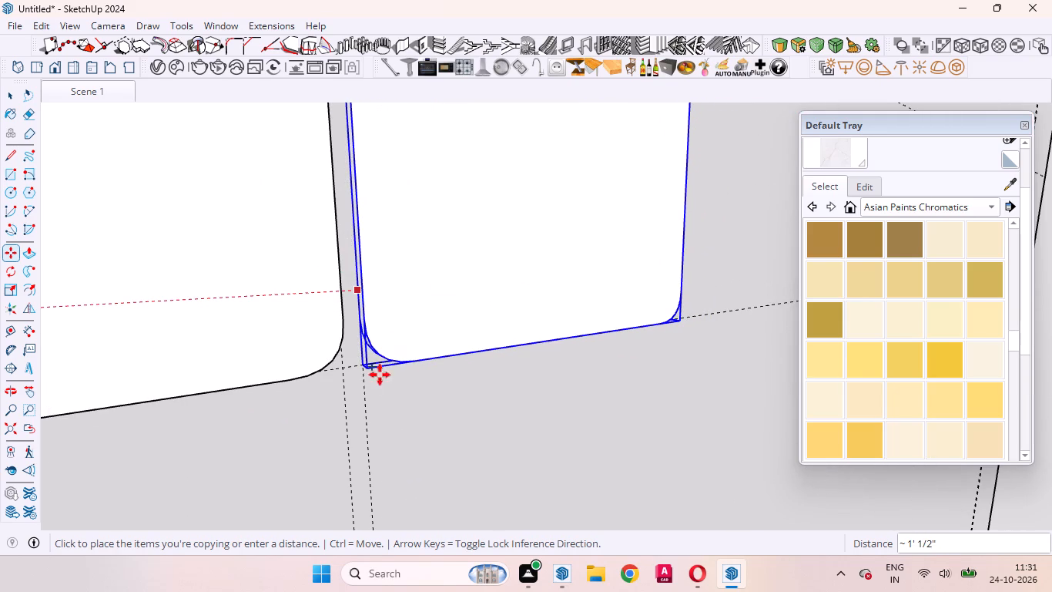
Repeat the panel copy 8 times at the same spacing to form a horizontal row along the partition wall.
scroll(374, 382, "down", 17)
scroll(407, 422, "down", 10)
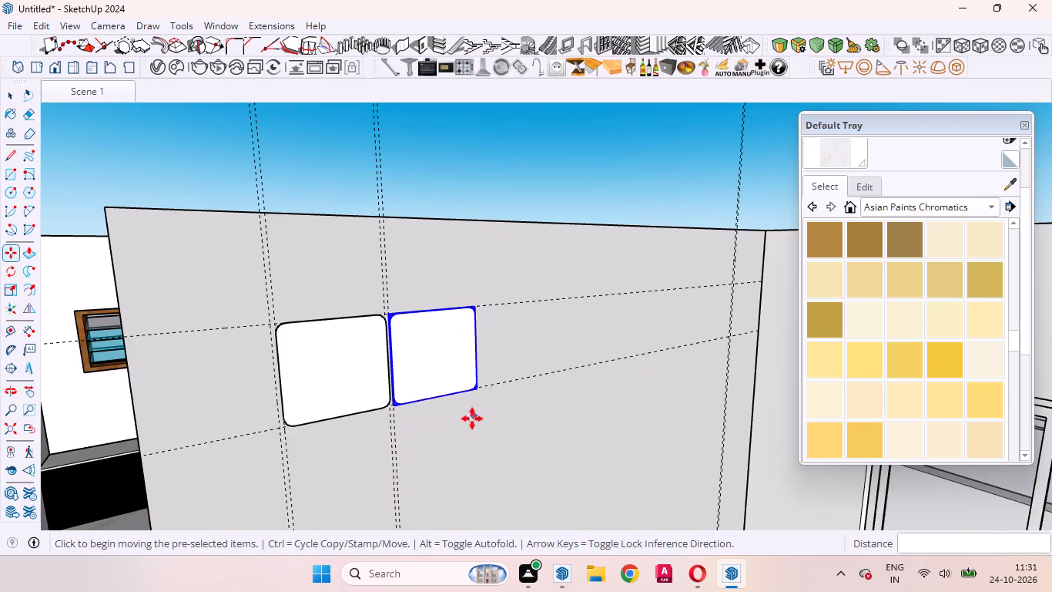
middle_click_drag(444, 429, 407, 432)
scroll(416, 432, "up", 1)
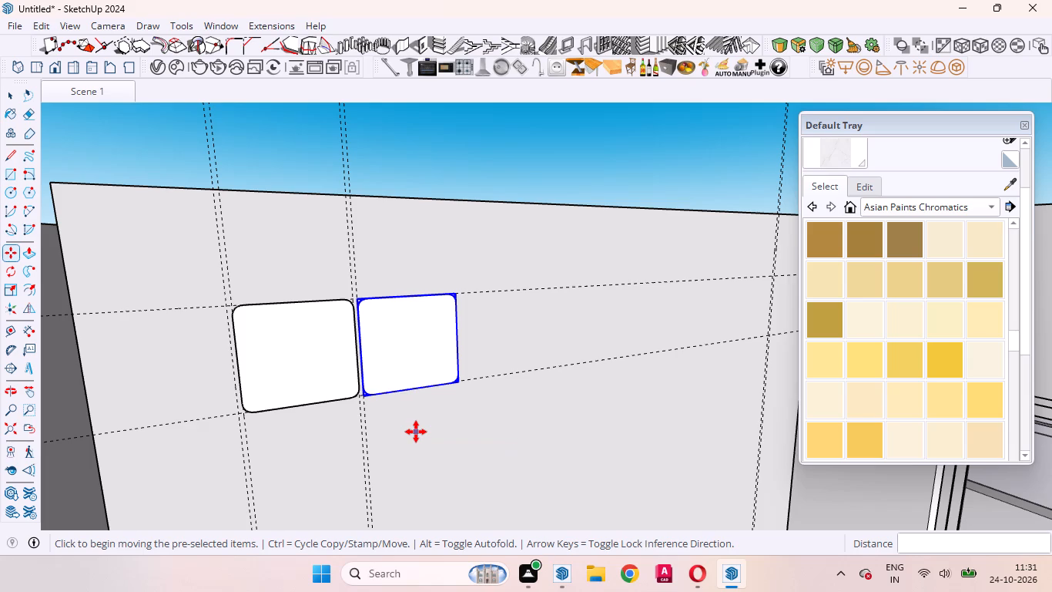
key("shift+asterisk")
key("8")
key("Return")
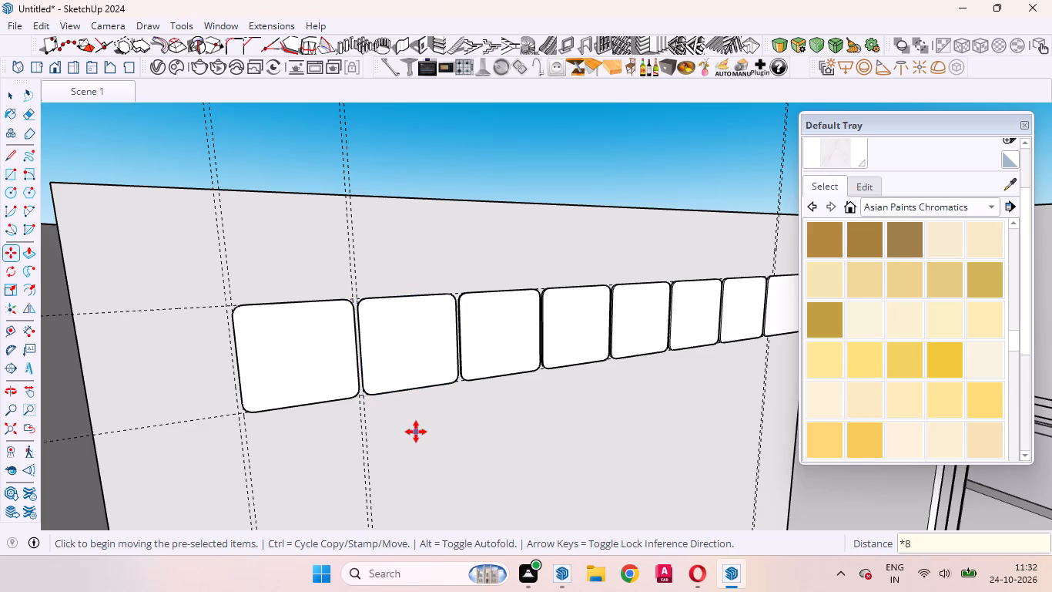
Delete the last two panels at the window-wall end of the row, including the one running into the side wall.
scroll(153, 439, "down", 13)
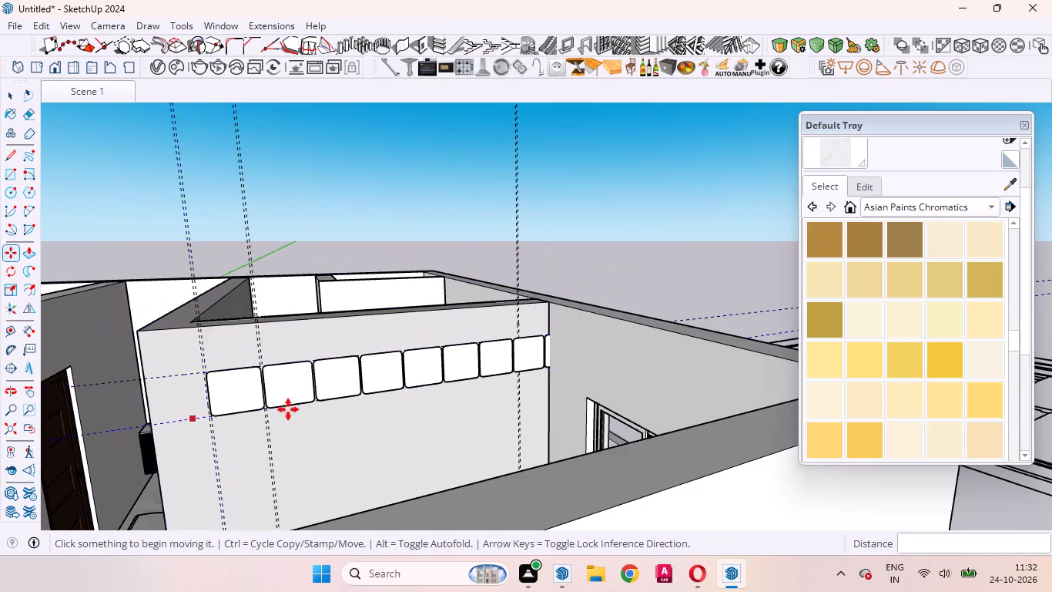
middle_click_drag(303, 411, 181, 511)
key("space")
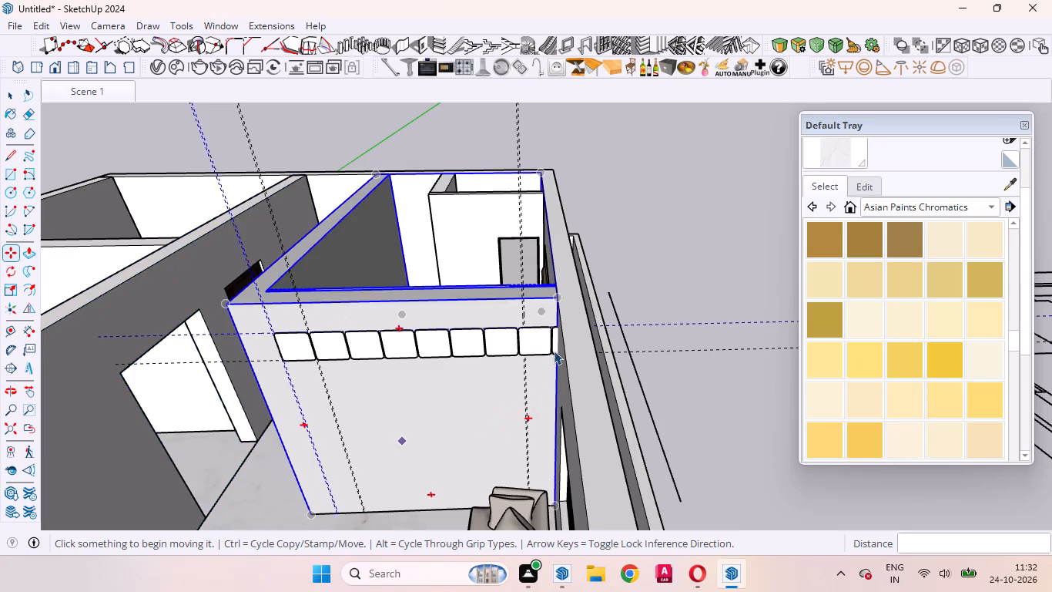
scroll(557, 344, "up", 11)
left_click(551, 335)
right_click(551, 335)
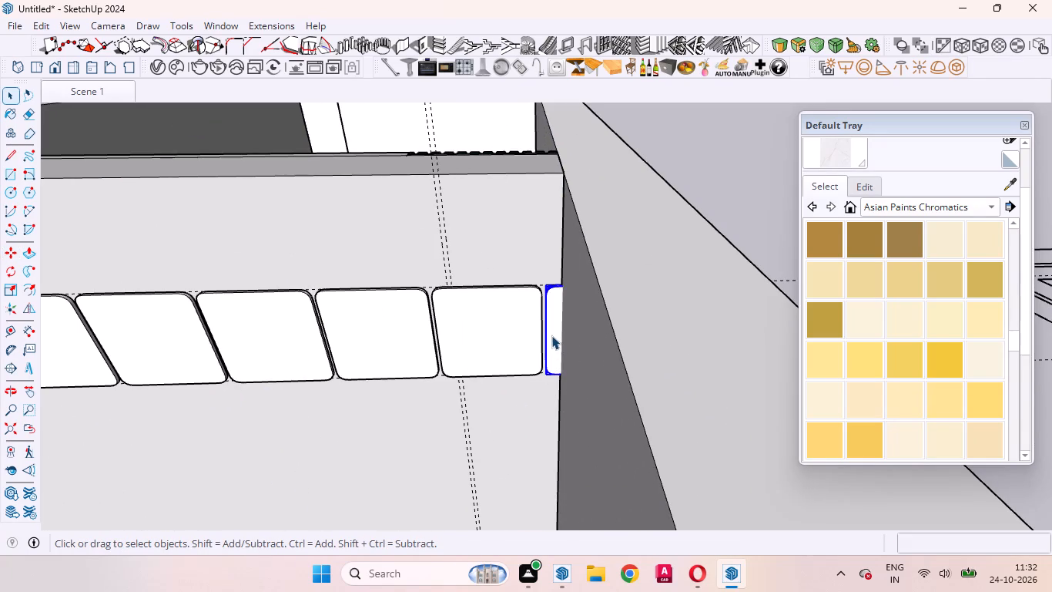
left_click(482, 347)
scroll(524, 234, "down", 19)
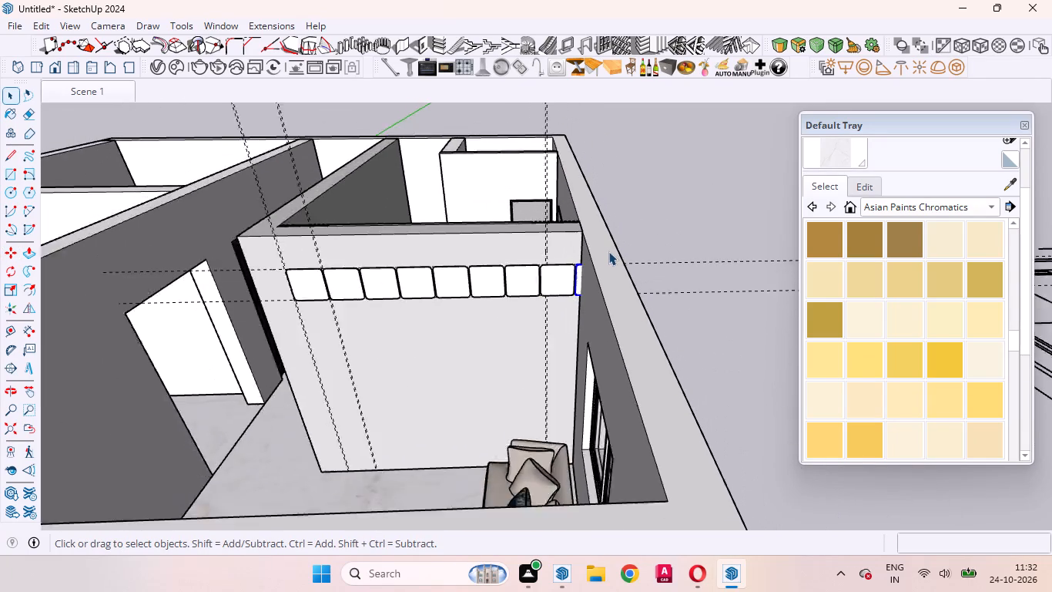
scroll(608, 251, "down", 1)
scroll(574, 273, "up", 5)
left_click(568, 271)
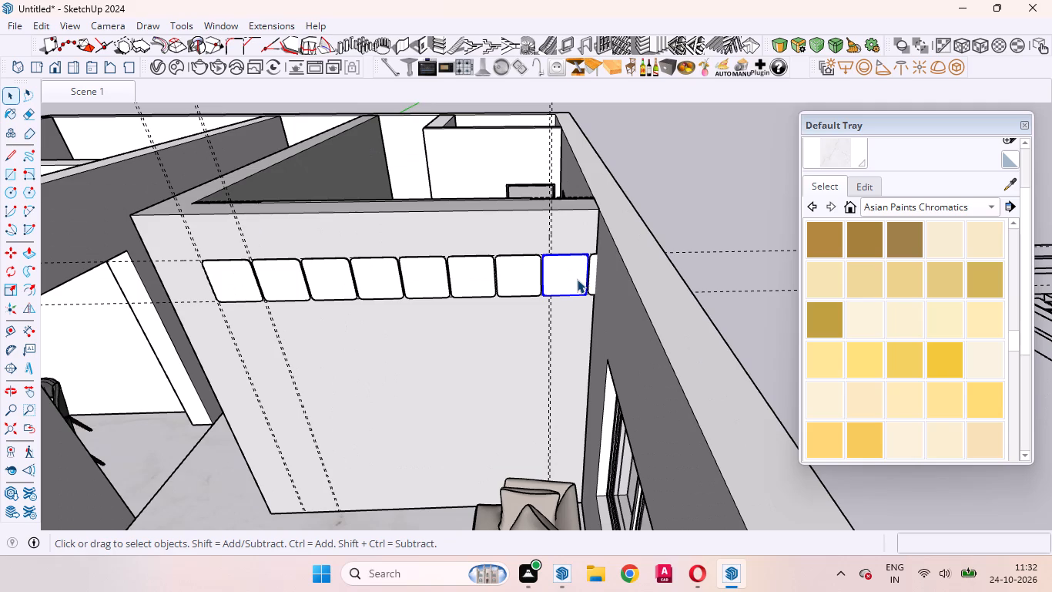
key("Delete")
scroll(572, 257, "up", 3)
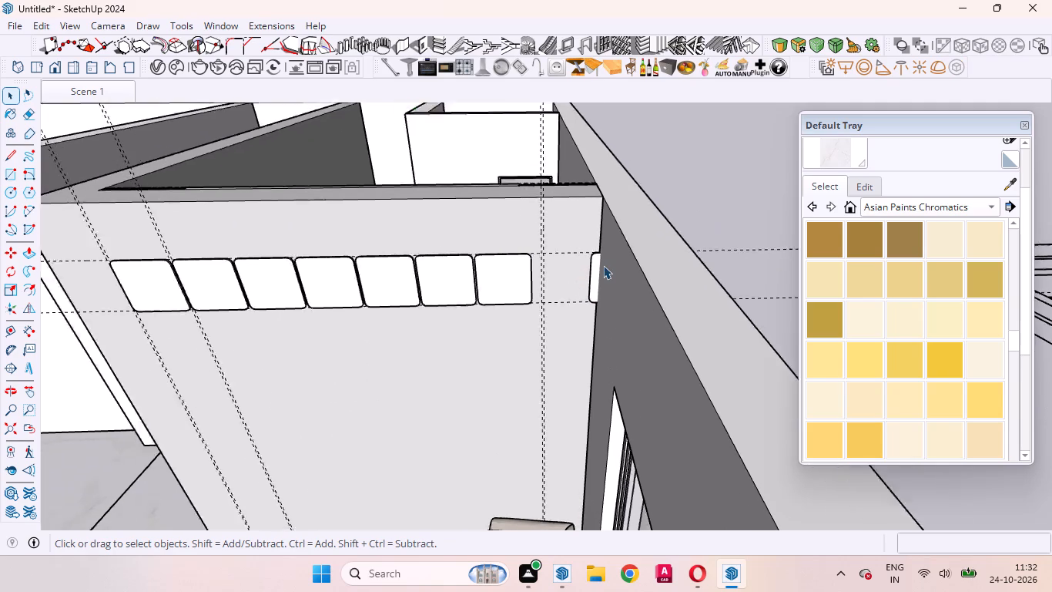
scroll(603, 265, "up", 7)
left_click(583, 259)
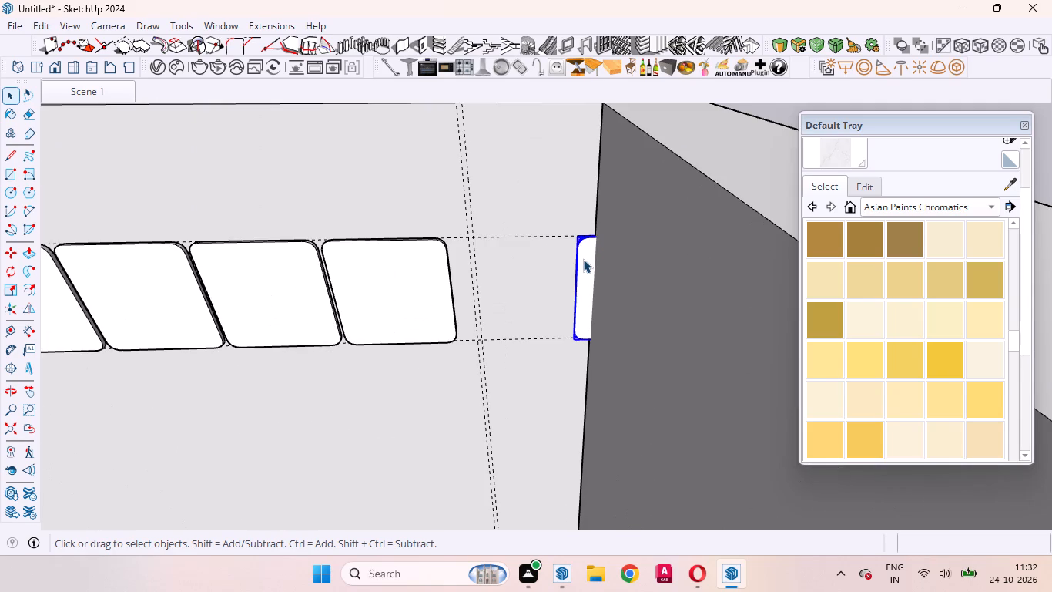
key("Delete")
Examine the row of rounded panels and the gaps between them on the partition wall from several angles.
scroll(472, 281, "down", 16)
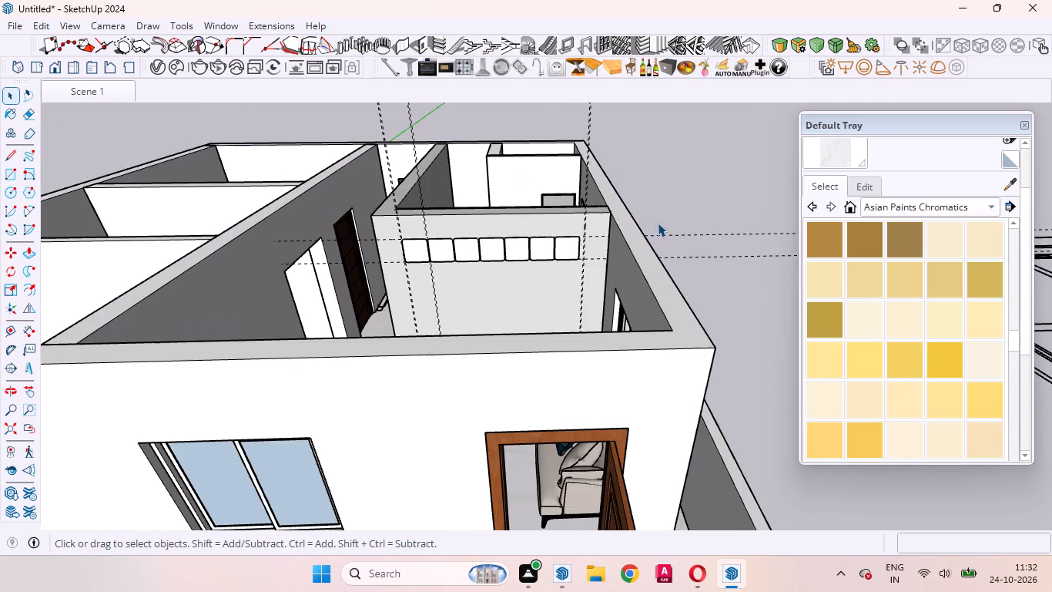
scroll(347, 283, "up", 9)
scroll(367, 294, "down", 4)
middle_click_drag(420, 291, 470, 257)
scroll(420, 291, "up", 1)
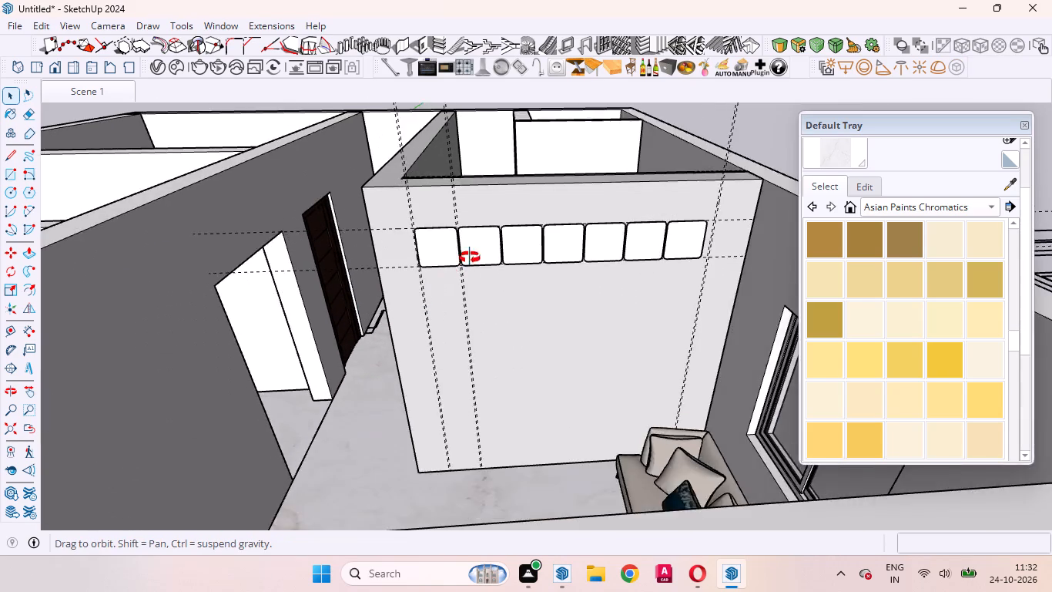
middle_click_drag(470, 257, 628, 288)
scroll(474, 261, "up", 4)
scroll(440, 323, "down", 5)
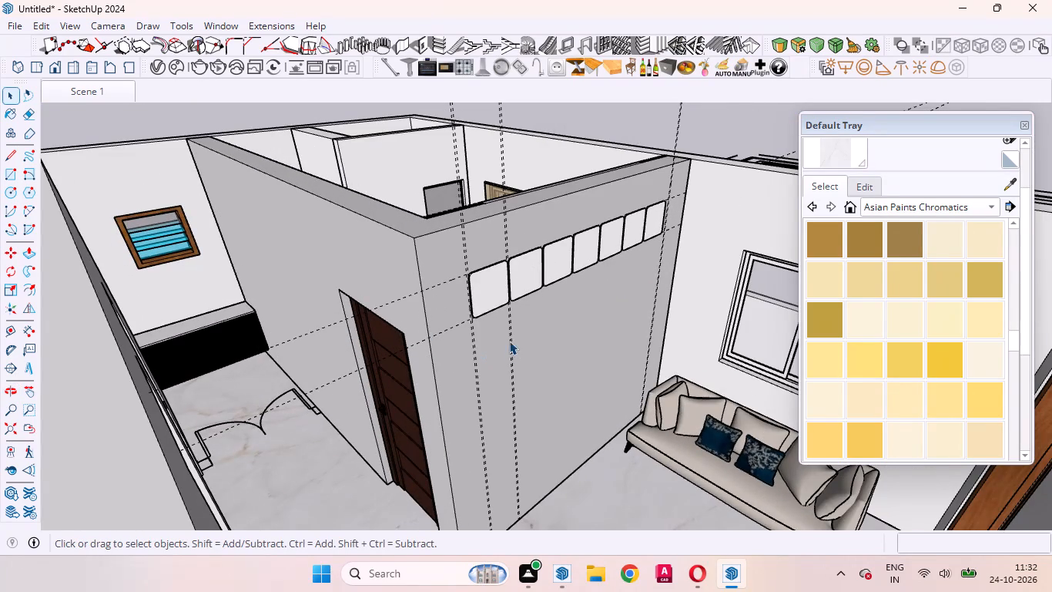
middle_click_drag(498, 339, 361, 330)
scroll(499, 249, "up", 8)
scroll(360, 229, "up", 3)
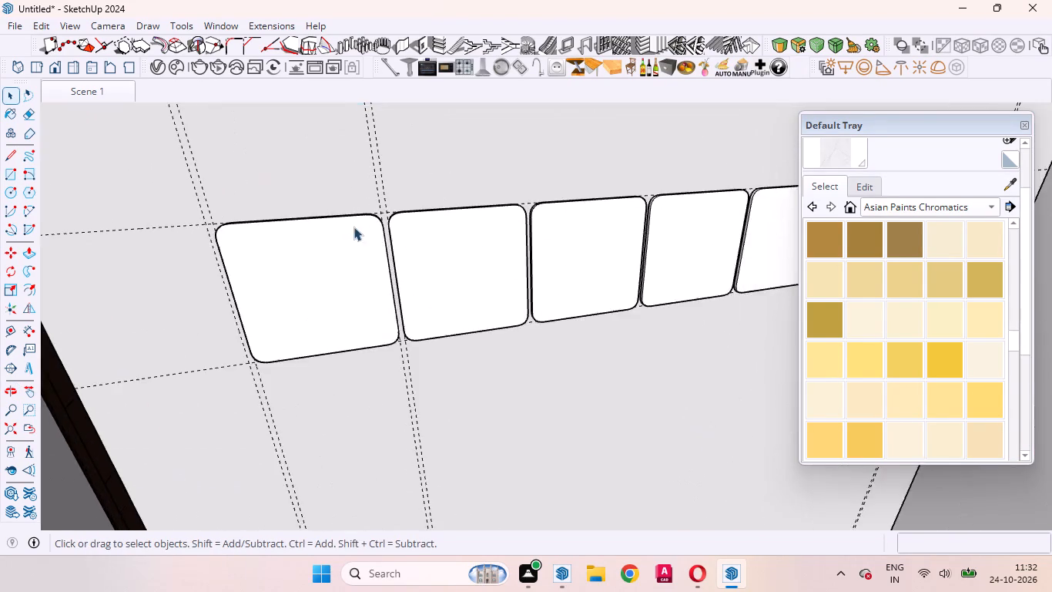
scroll(353, 227, "up", 6)
middle_click_drag(323, 248, 431, 270)
scroll(340, 265, "down", 5)
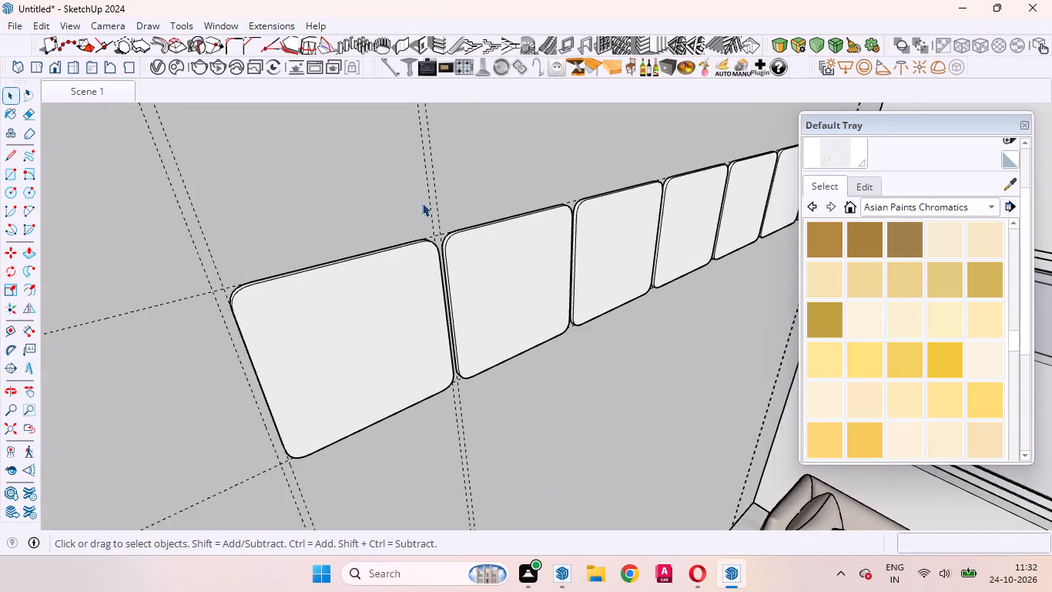
scroll(422, 203, "down", 8)
scroll(388, 223, "up", 2)
scroll(379, 230, "down", 2)
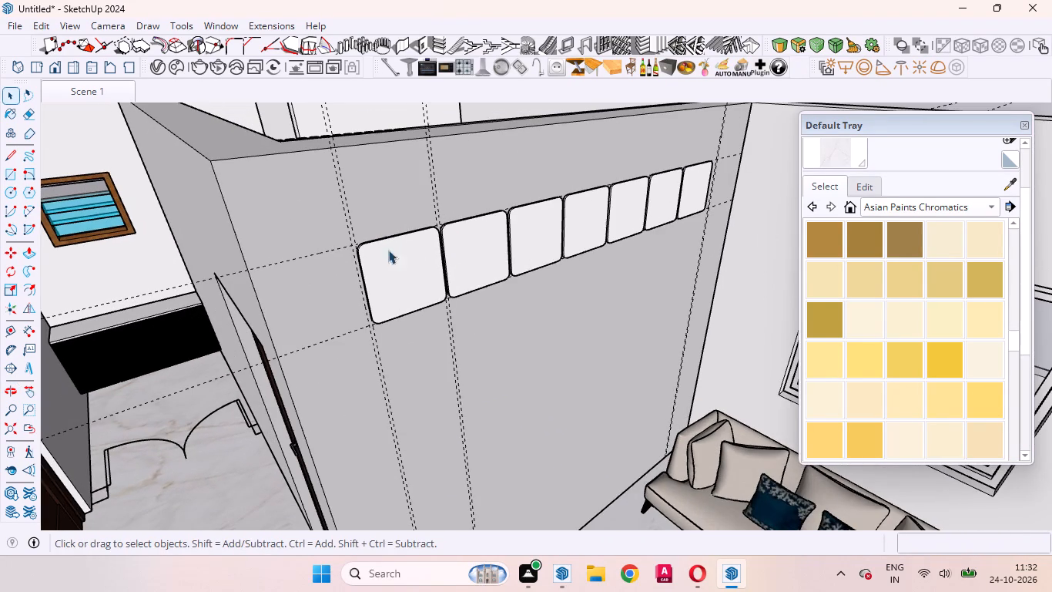
scroll(371, 217, "down", 5)
middle_click_drag(513, 264, 414, 230)
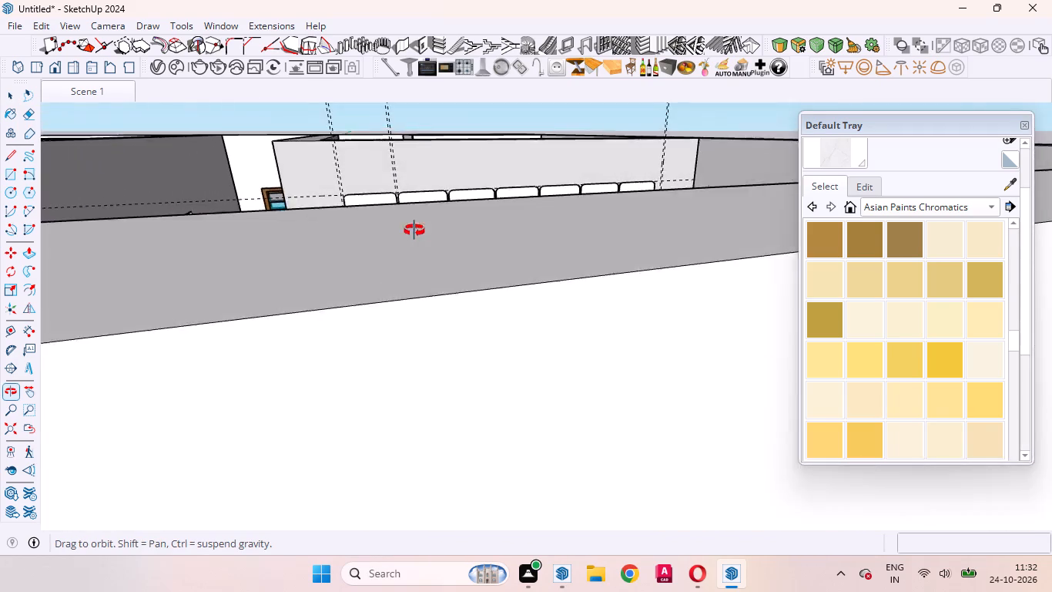
middle_click_drag(414, 230, 430, 267)
scroll(377, 247, "up", 8)
scroll(391, 266, "down", 4)
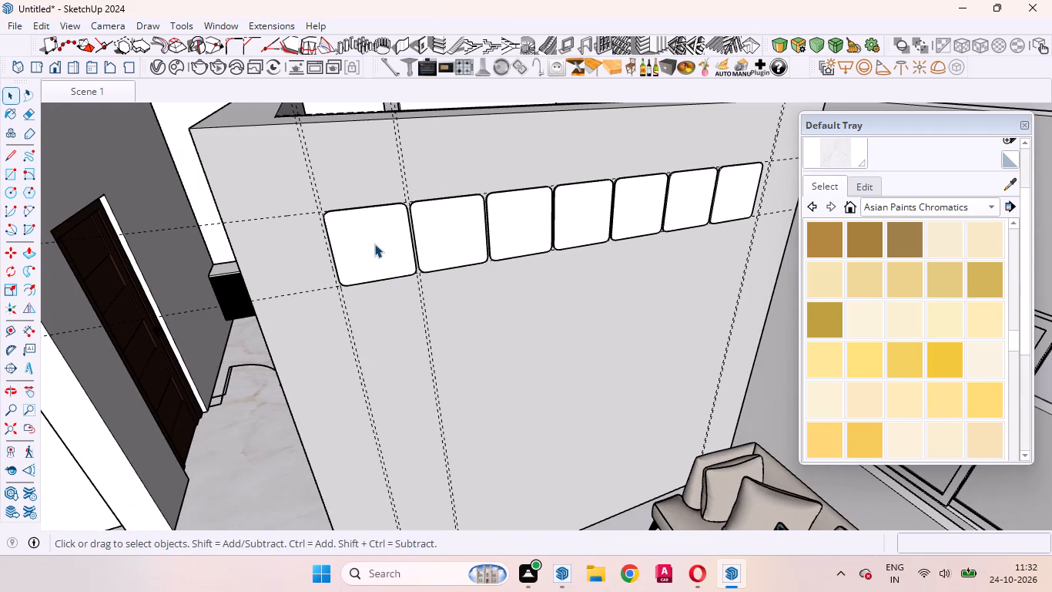
Select all seven rounded panels in the row and move them up 1' to align with the partition wall's top edge.
left_click(374, 244, "ctrl")
left_click(447, 233, "ctrl")
left_click(515, 227, "ctrl")
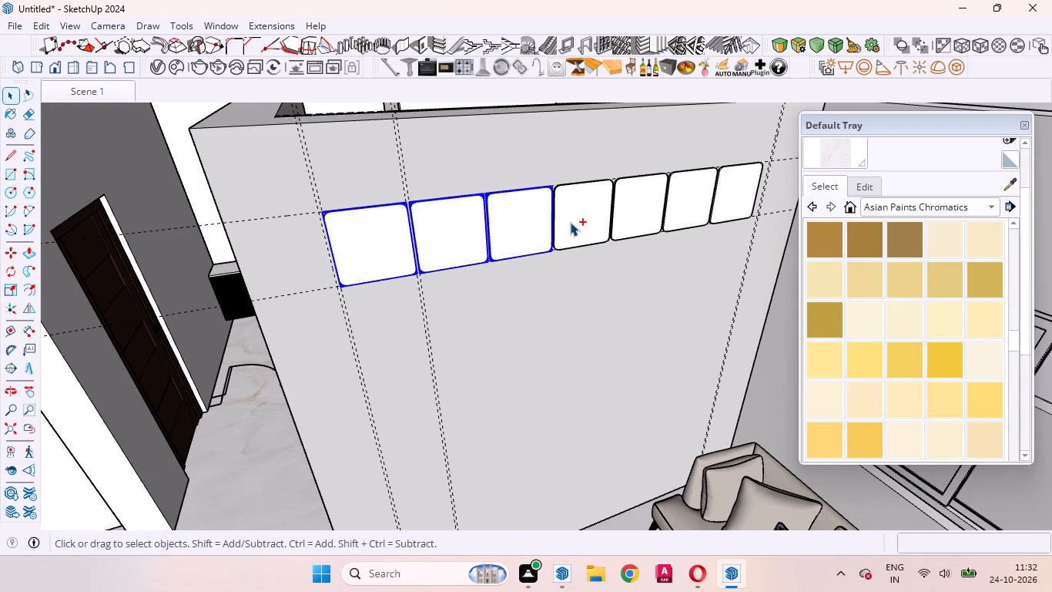
left_click(571, 222, "ctrl")
left_click(624, 215, "ctrl")
left_click(692, 200, "ctrl")
left_click(729, 193, "ctrl")
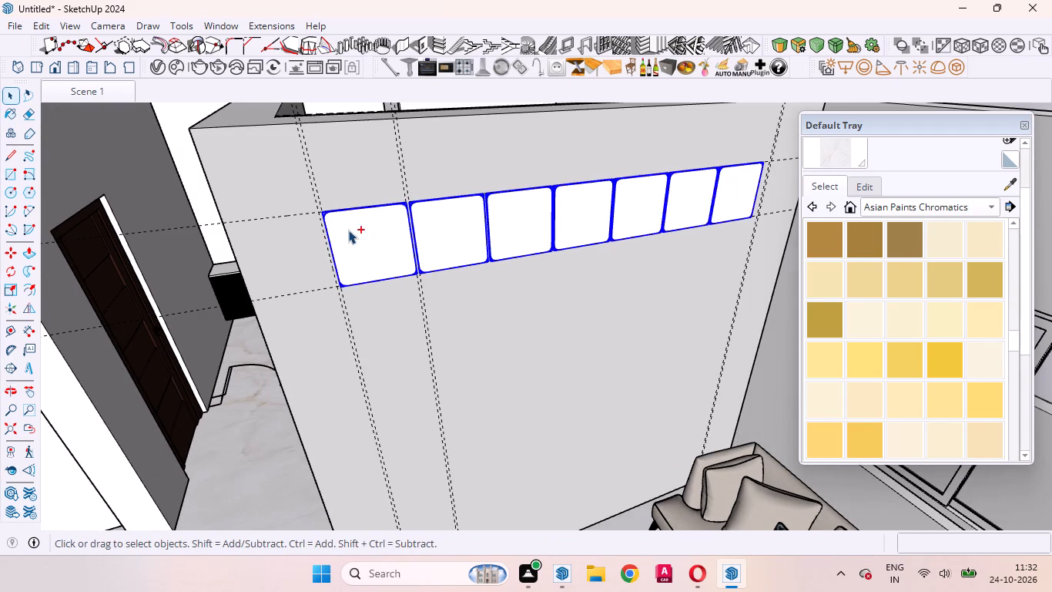
scroll(332, 226, "up", 4, "ctrl")
middle_click_drag(317, 246, 399, 279)
scroll(427, 244, "up", 9)
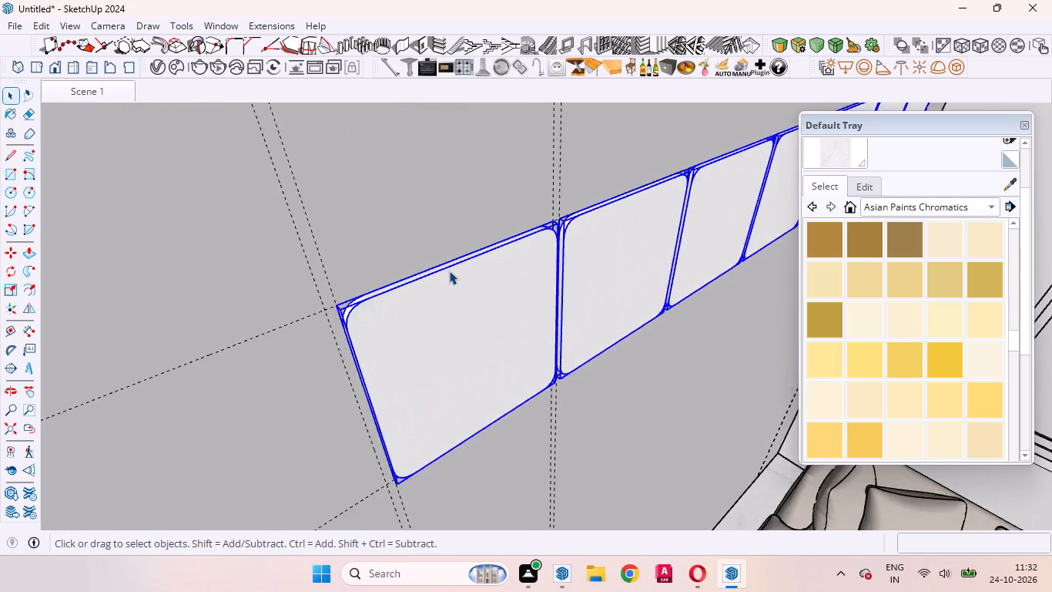
scroll(449, 271, "up", 4)
middle_click_drag(416, 258, 443, 290)
scroll(443, 290, "up", 1)
key("m")
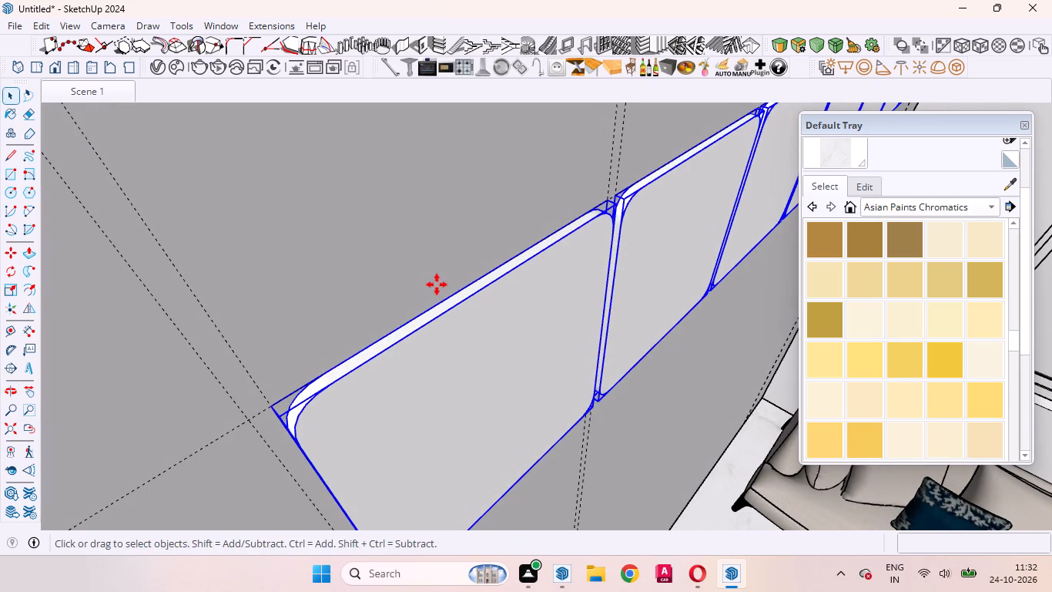
left_click(438, 305)
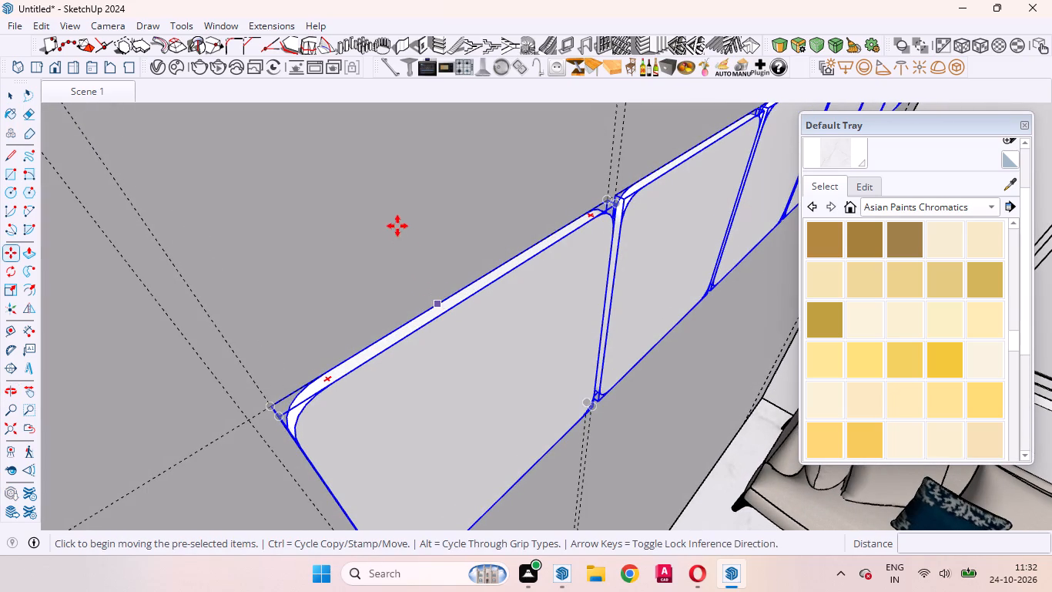
scroll(417, 177, "down", 14)
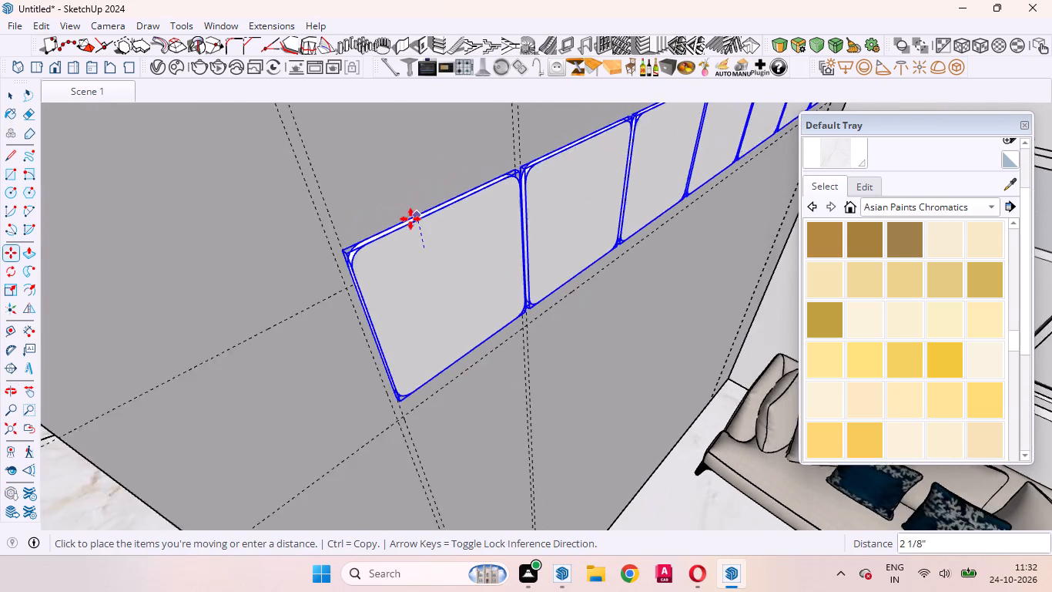
scroll(410, 219, "down", 10)
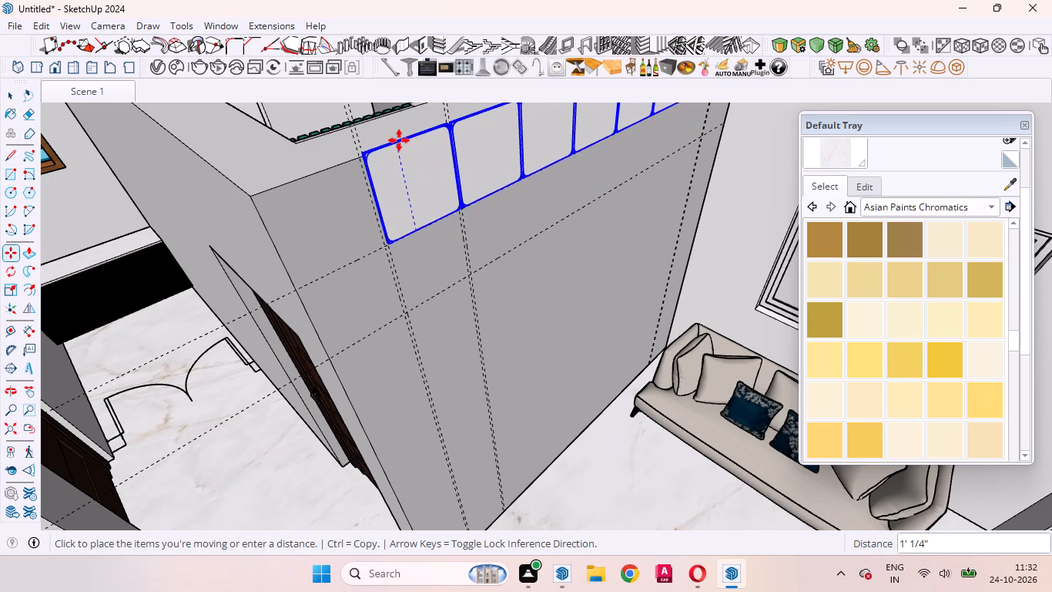
scroll(390, 161, "up", 8)
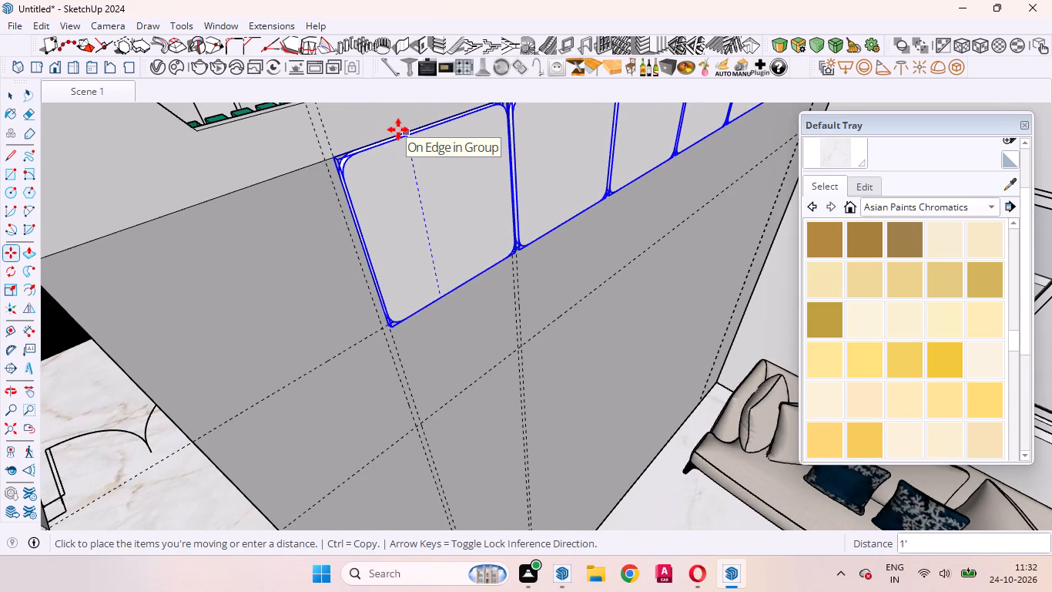
middle_click_drag(399, 130, 562, 164)
scroll(562, 164, "up", 1)
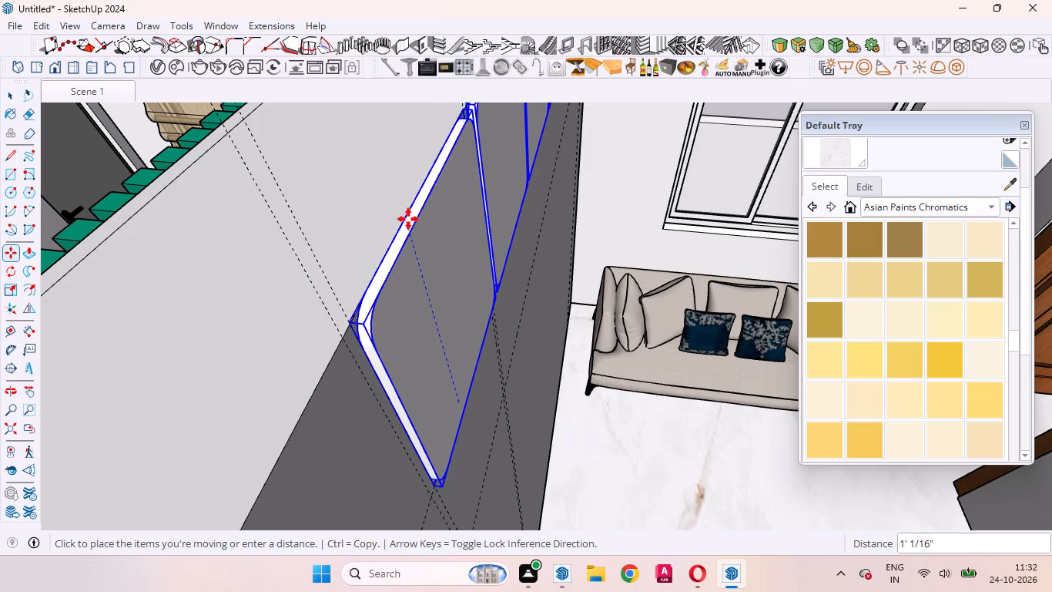
left_click(404, 227)
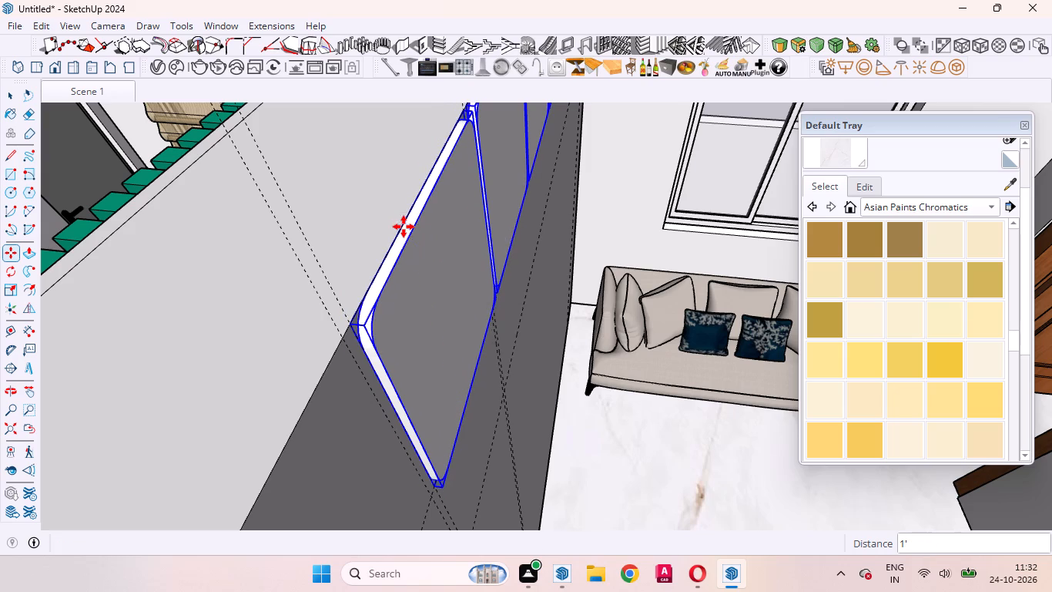
middle_click_drag(515, 272, 225, 254)
scroll(310, 315, "down", 11)
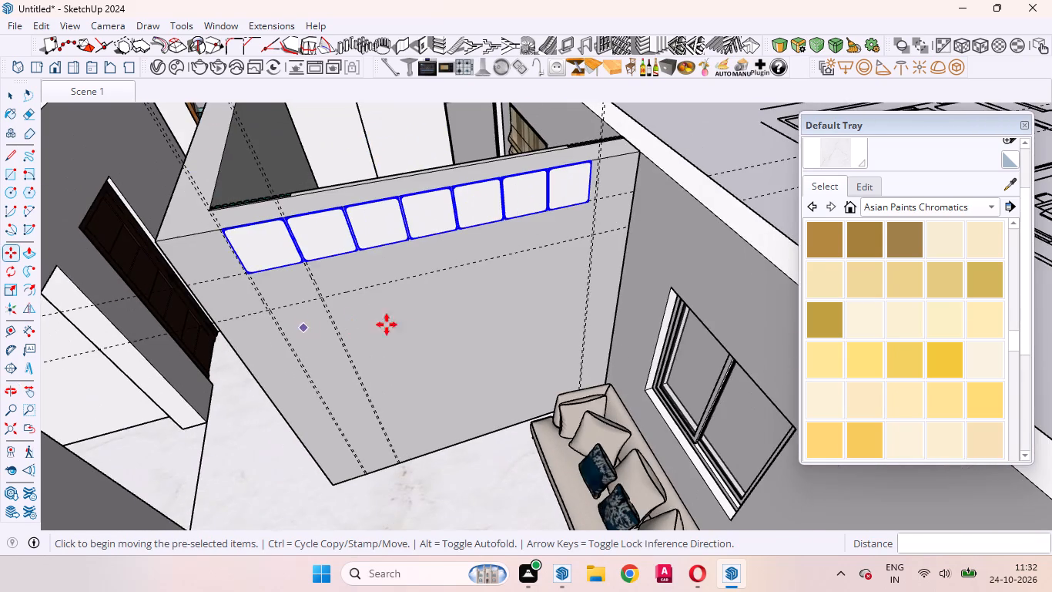
middle_click_drag(396, 325, 377, 183)
key("space")
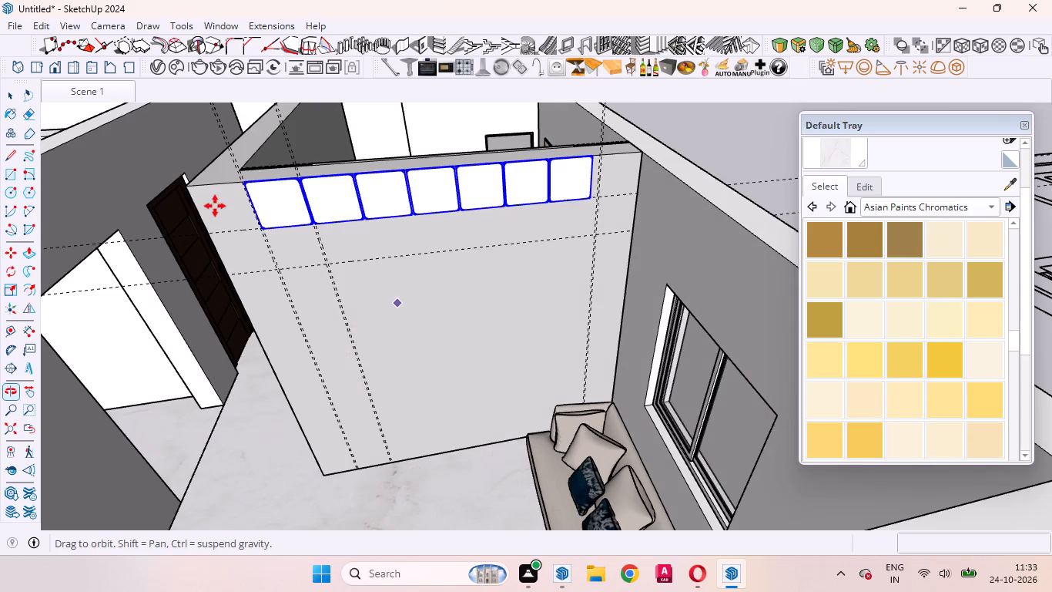
scroll(215, 206, "up", 7)
left_click(10, 96)
Examine the panel row along the top of the partition wall and the wall area below it from several angles.
scroll(281, 247, "up", 10)
middle_click_drag(327, 249, 425, 180)
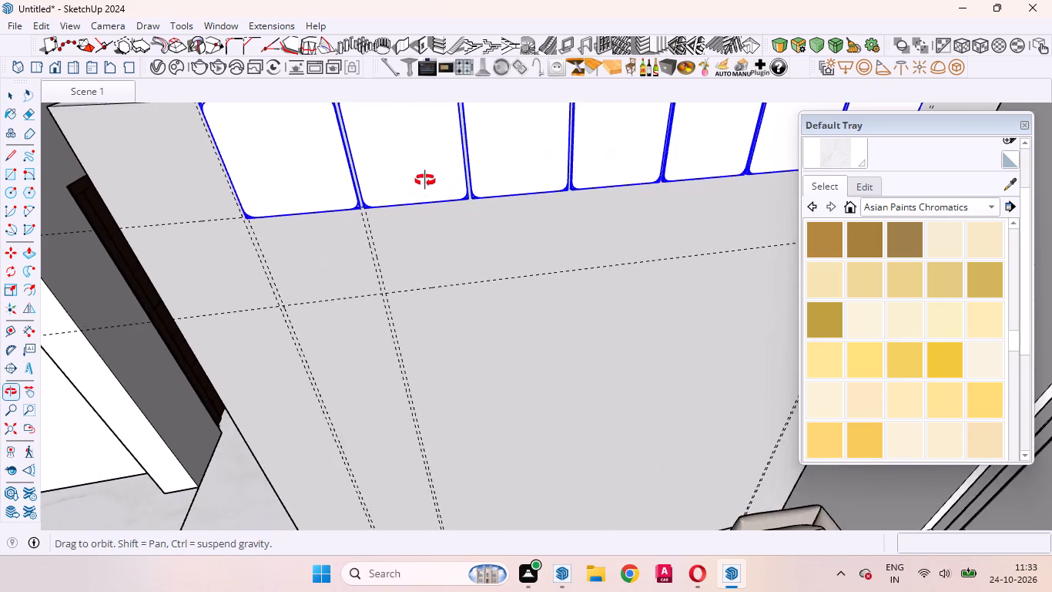
middle_click_drag(425, 180, 425, 318)
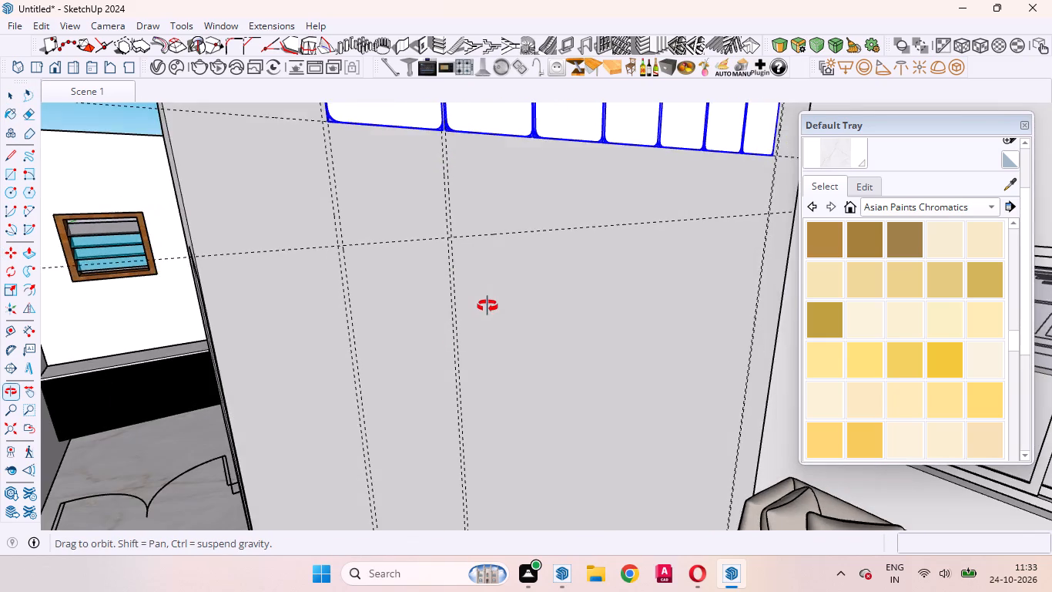
scroll(487, 306, "down", 5)
scroll(450, 345, "up", 1)
scroll(450, 345, "down", 20)
scroll(450, 345, "down", 17)
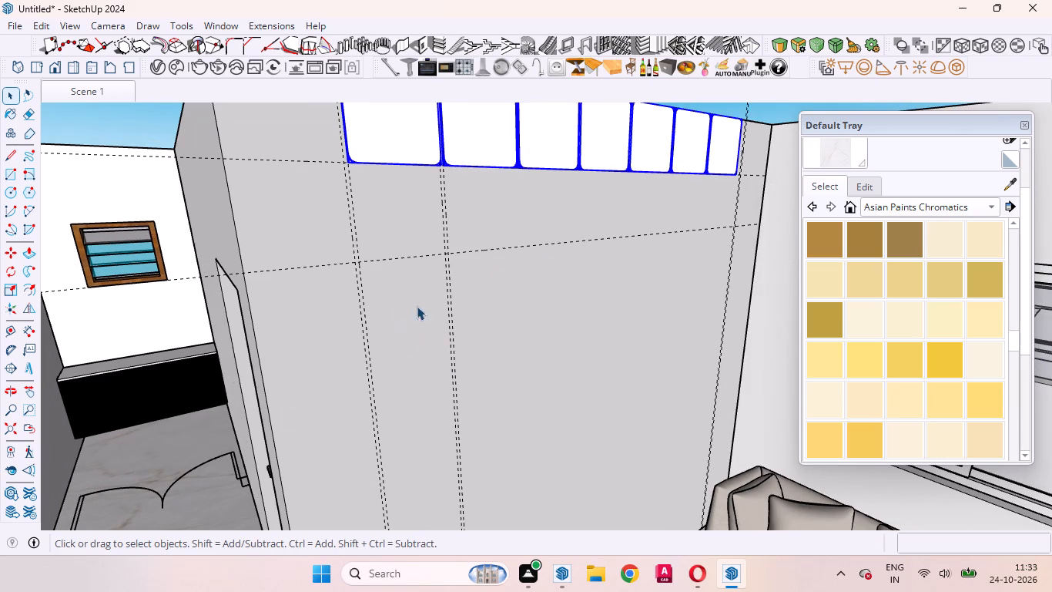
scroll(242, 393, "down", 10)
scroll(376, 282, "up", 9)
scroll(405, 323, "down", 4)
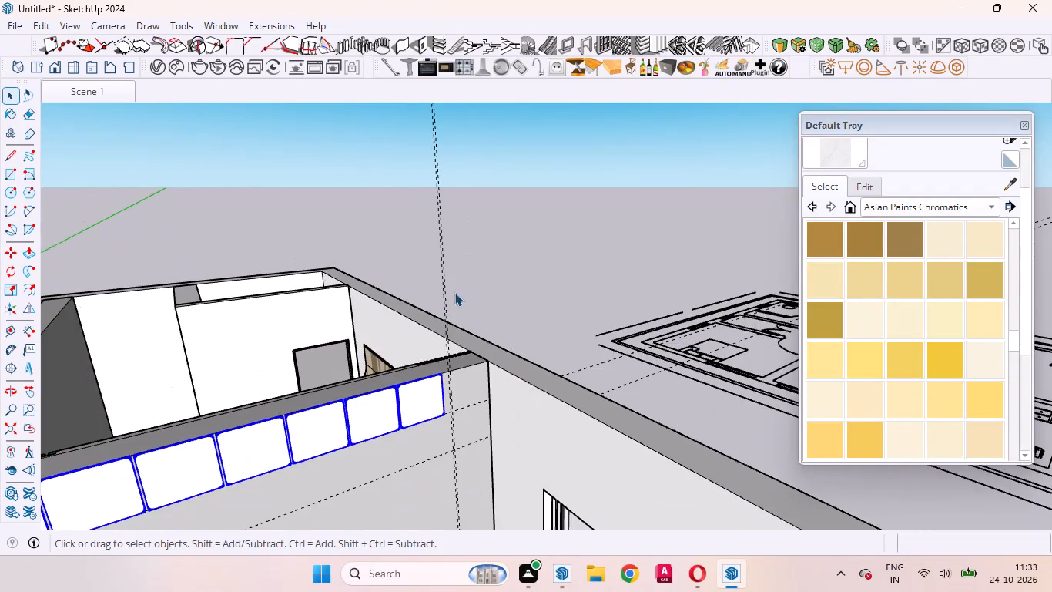
middle_click_drag(436, 399, 317, 392)
scroll(380, 375, "up", 16)
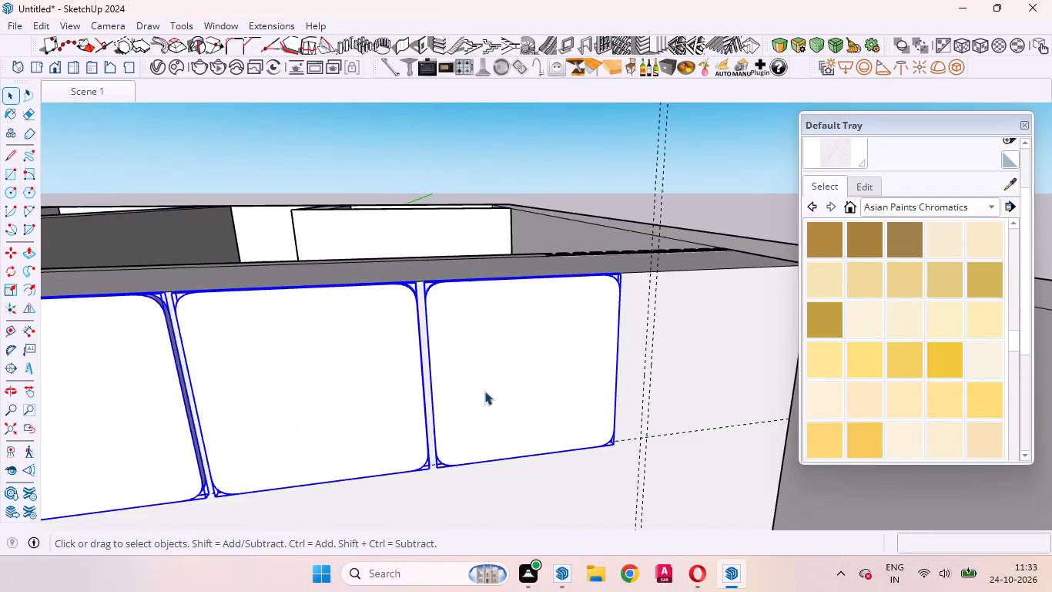
scroll(542, 384, "down", 9)
scroll(568, 346, "up", 17)
middle_click_drag(541, 375, 541, 388)
scroll(541, 388, "up", 1)
scroll(548, 362, "down", 20)
scroll(548, 362, "down", 2)
scroll(390, 266, "up", 3)
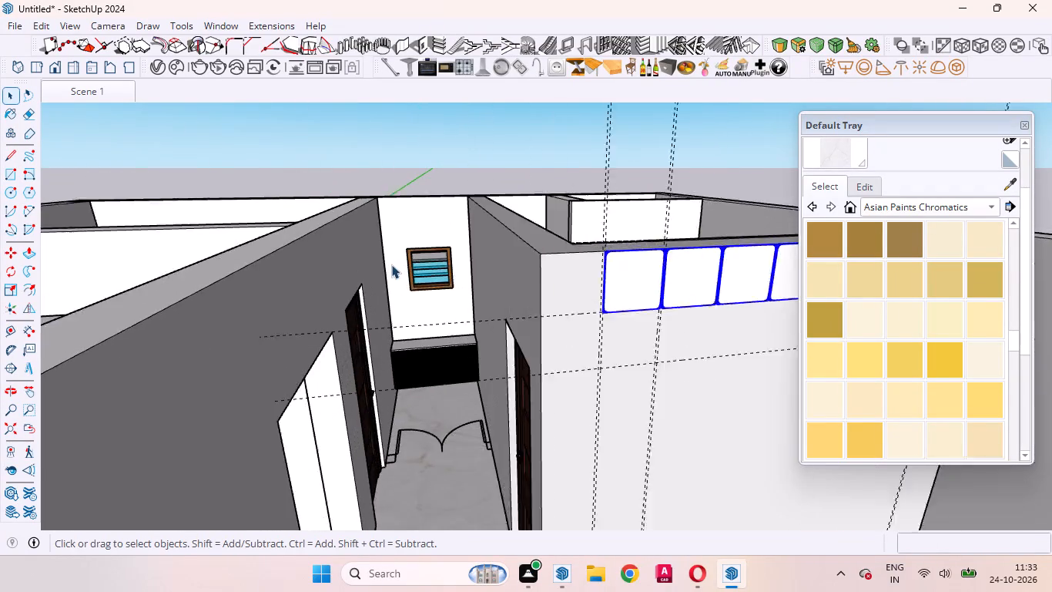
Add a horizontal guide 12 mm below the existing guide along the panel row's bottom edge.
scroll(391, 264, "up", 1)
scroll(526, 329, "down", 3)
scroll(701, 285, "up", 4)
middle_click_drag(671, 323, 631, 337)
scroll(629, 337, "up", 2)
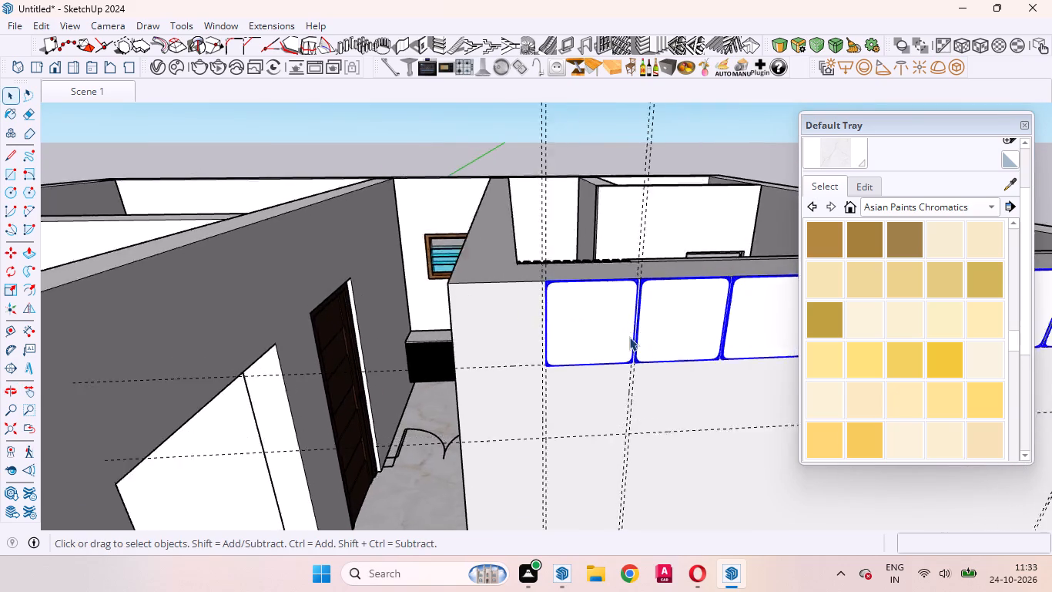
scroll(629, 337, "up", 7)
scroll(618, 309, "down", 5)
scroll(552, 398, "up", 5)
middle_click_drag(510, 368, 535, 306)
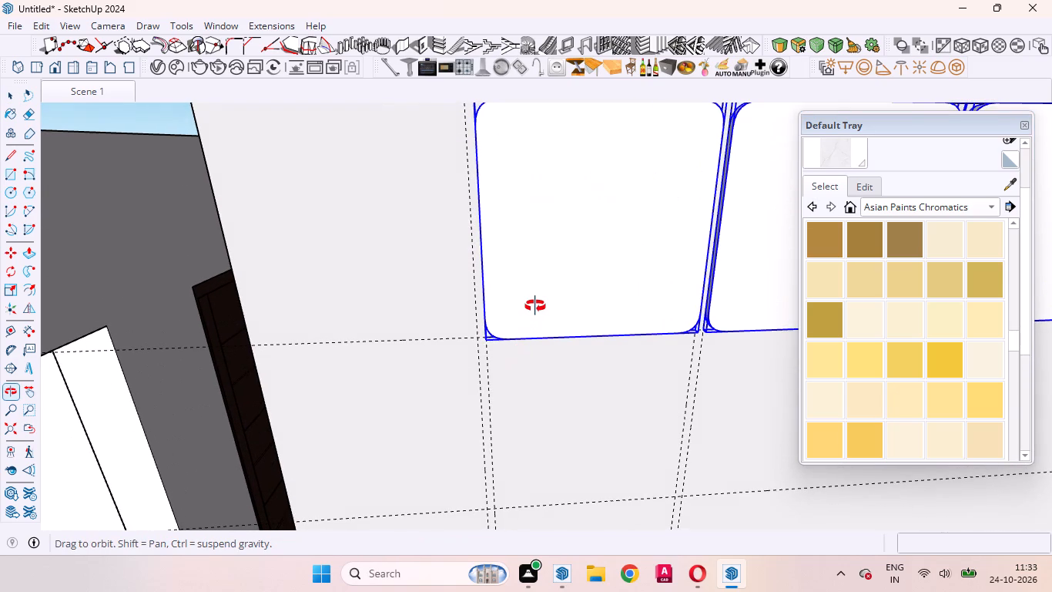
middle_click_drag(535, 306, 511, 238)
scroll(411, 177, "up", 4)
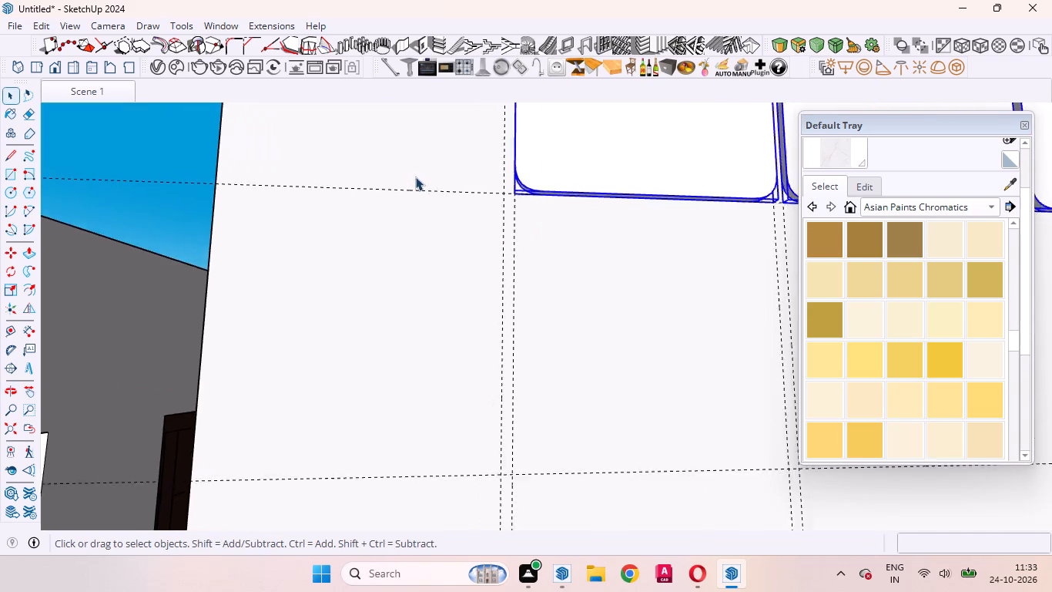
scroll(415, 177, "up", 1)
scroll(501, 180, "up", 4)
middle_click_drag(521, 225, 534, 277)
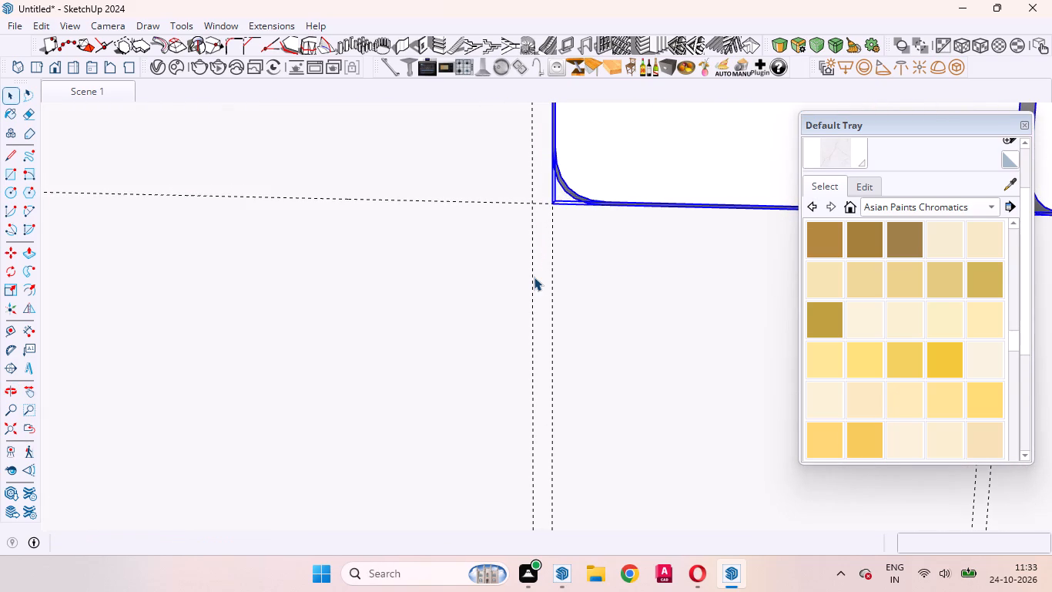
key("t")
key("t")
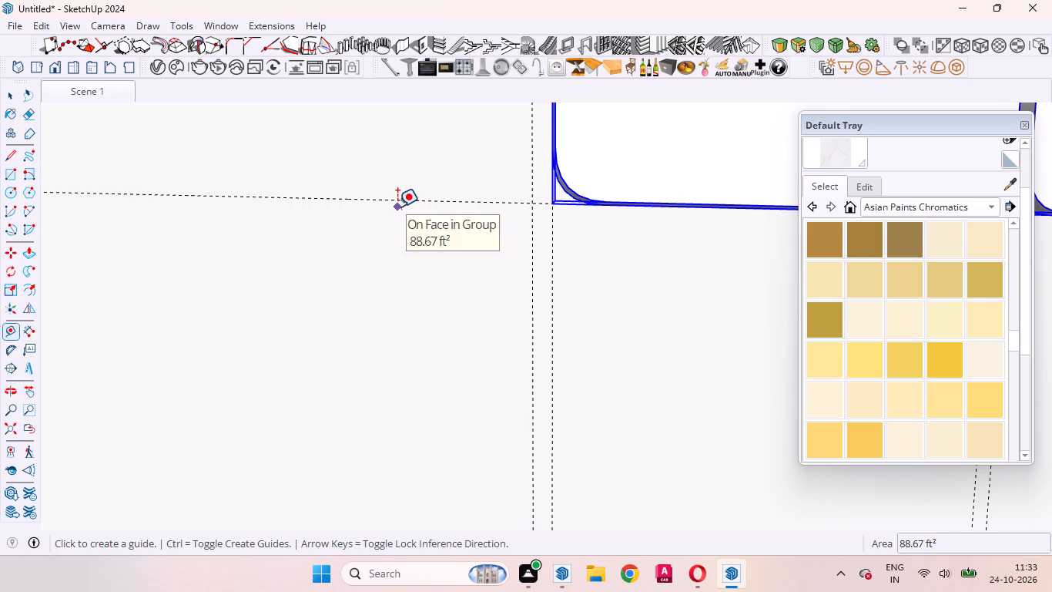
left_click(391, 200)
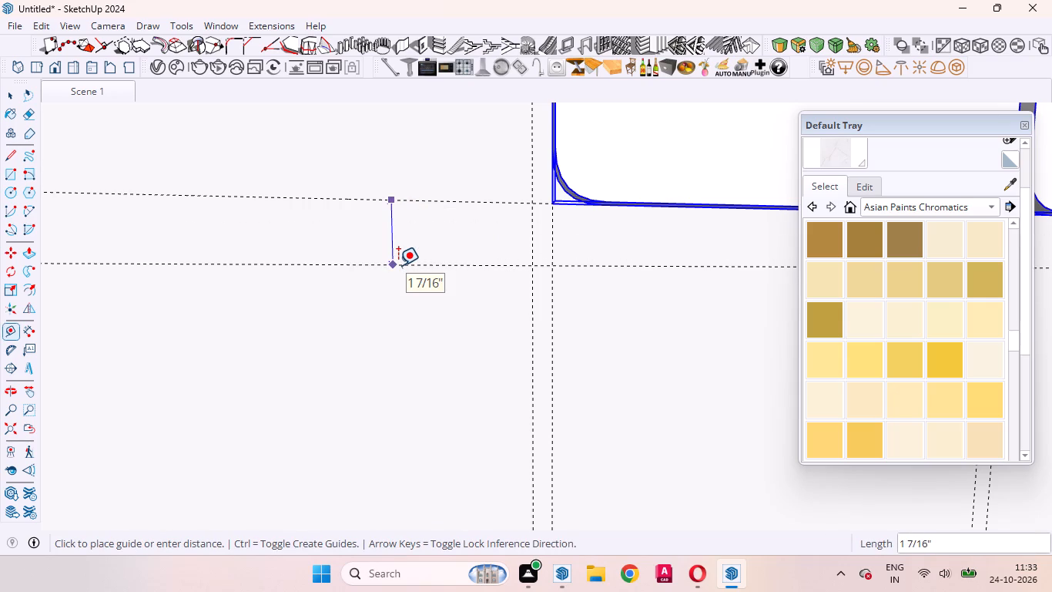
type("12mm")
key("Return")
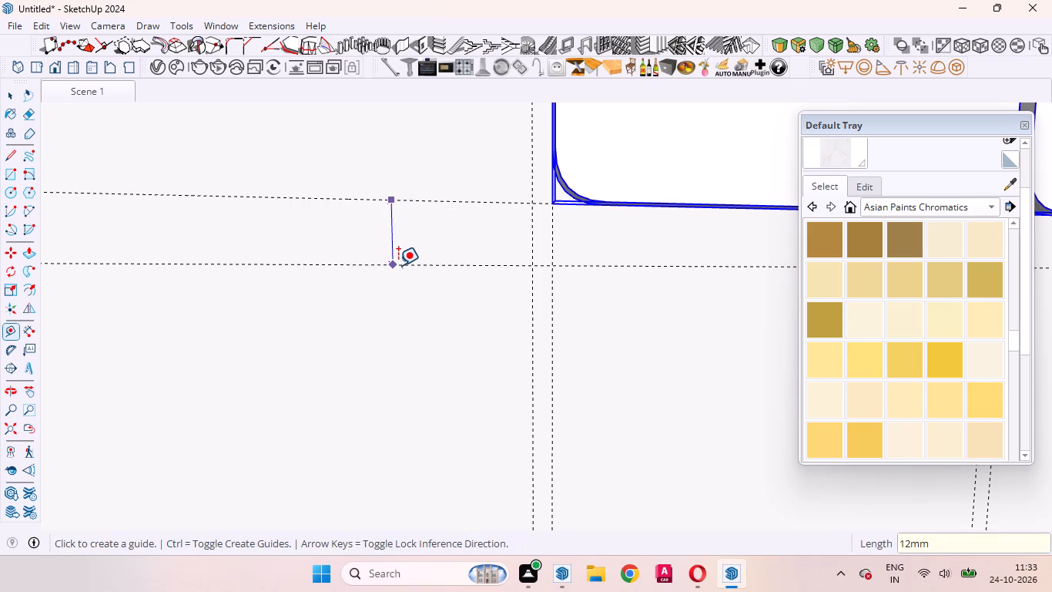
key("space")
Copy the selected row of seven rounded panels straight down about 1' 1/2" to the lower 12 mm guide.
scroll(381, 261, "down", 13)
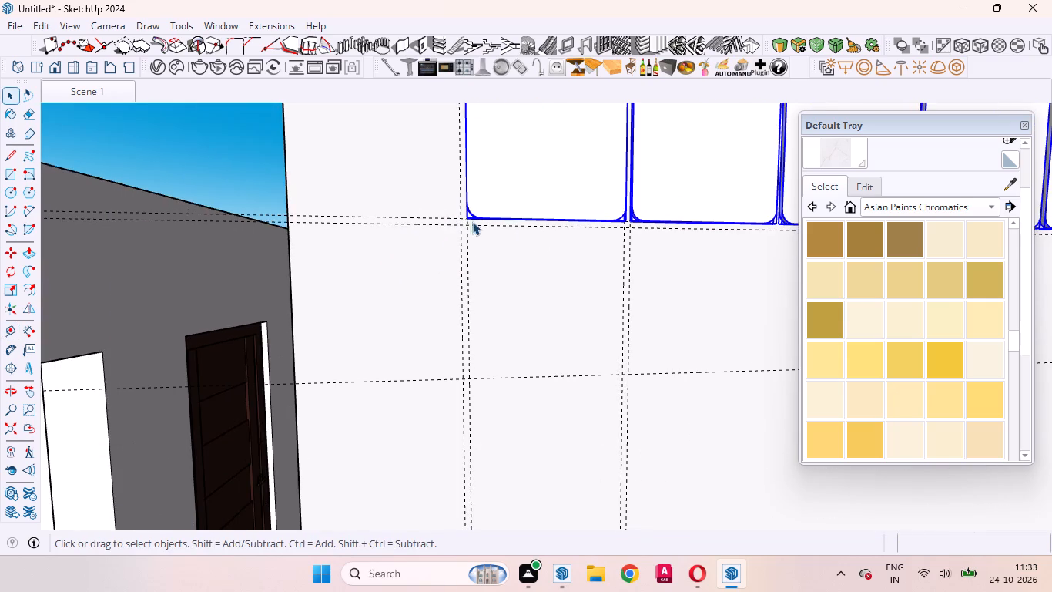
scroll(546, 197, "up", 4)
scroll(514, 249, "down", 4)
middle_click_drag(501, 271, 527, 302)
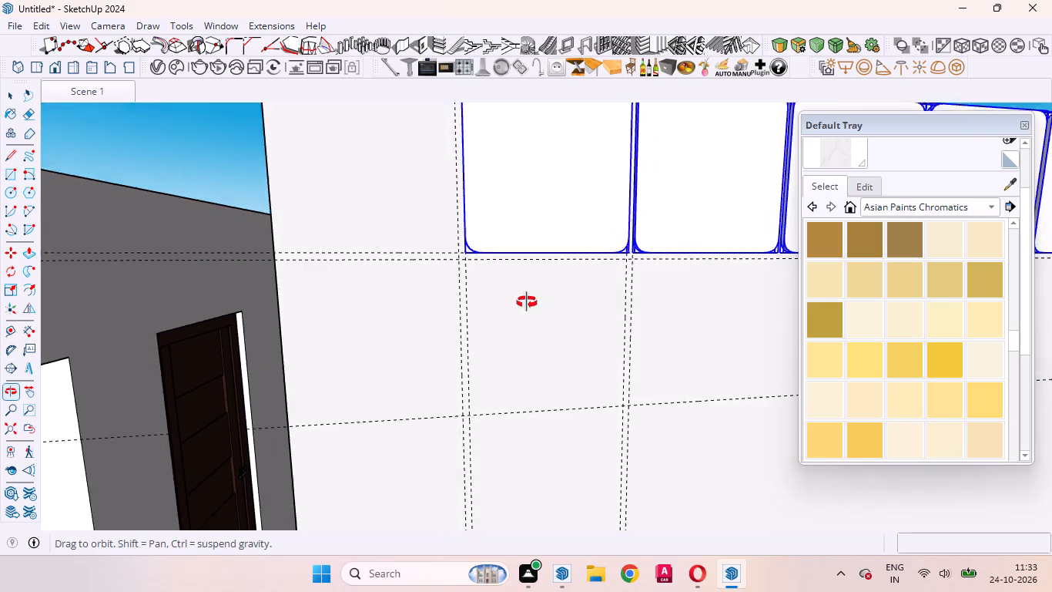
middle_click_drag(527, 302, 543, 350)
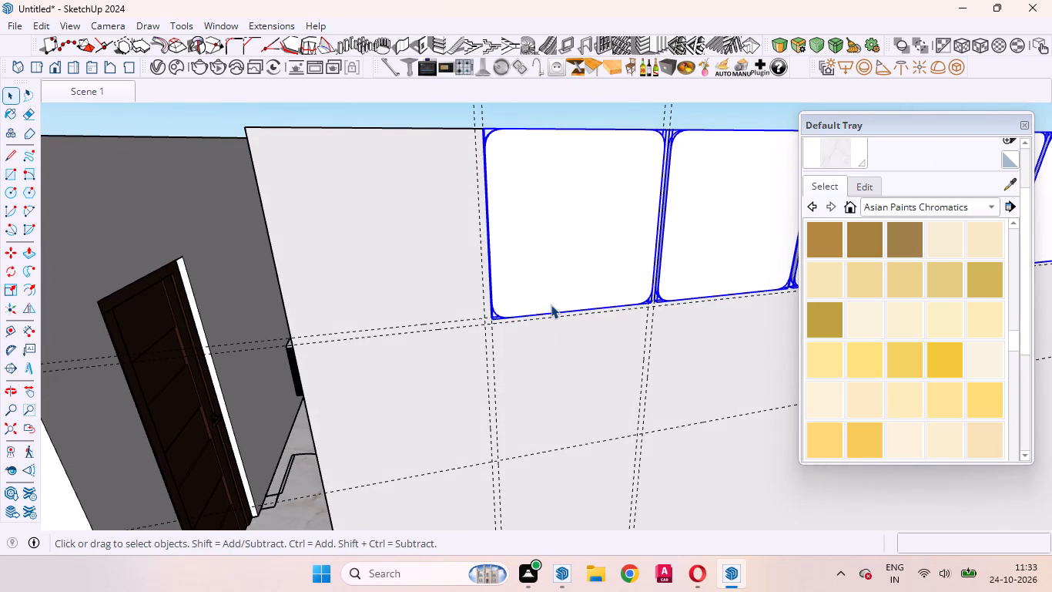
key("m")
scroll(569, 126, "up", 5)
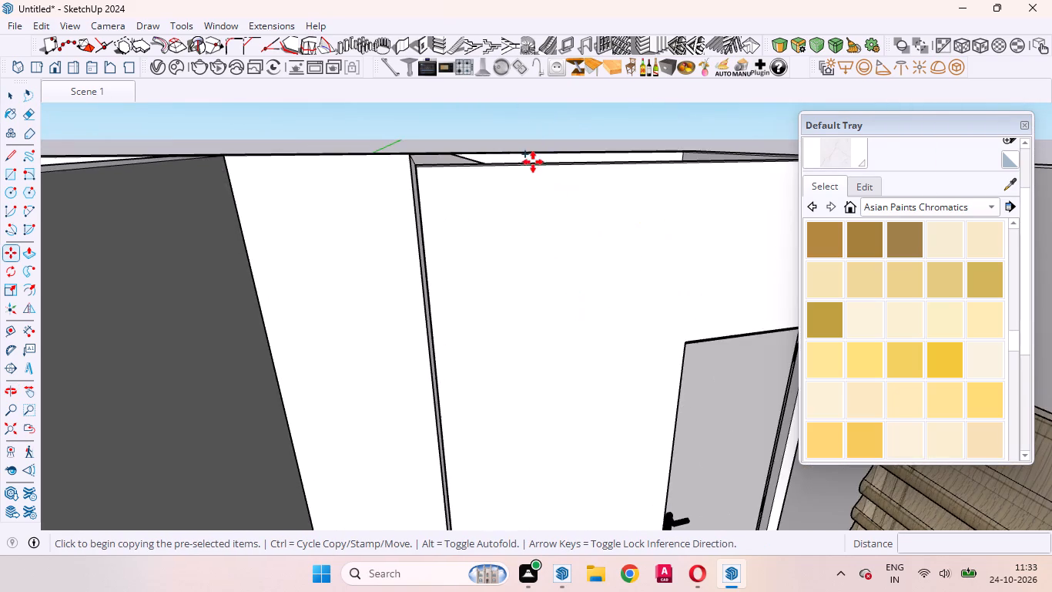
scroll(498, 224, "down", 13)
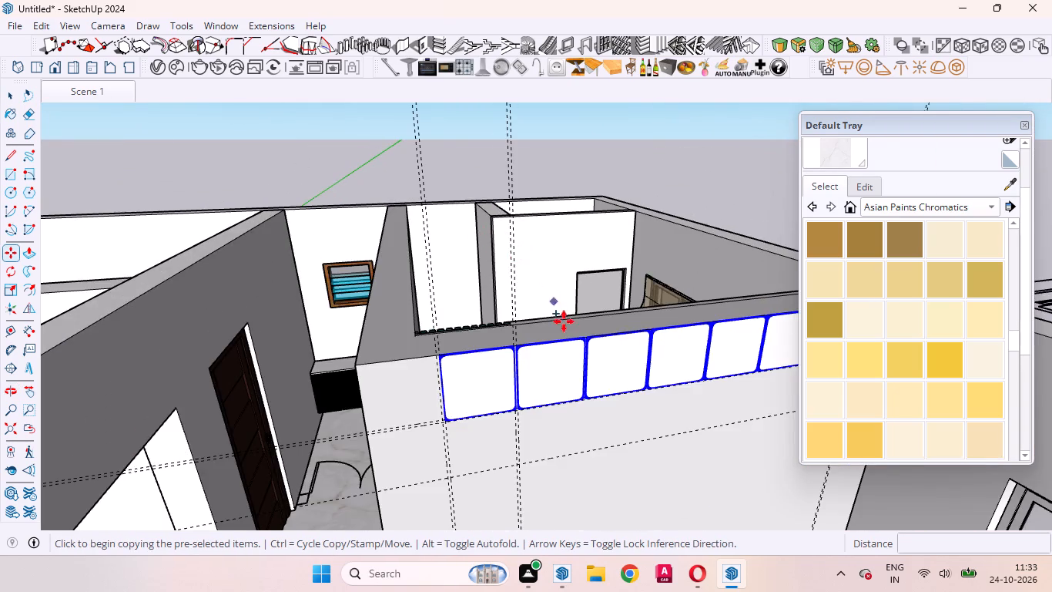
scroll(564, 321, "up", 18)
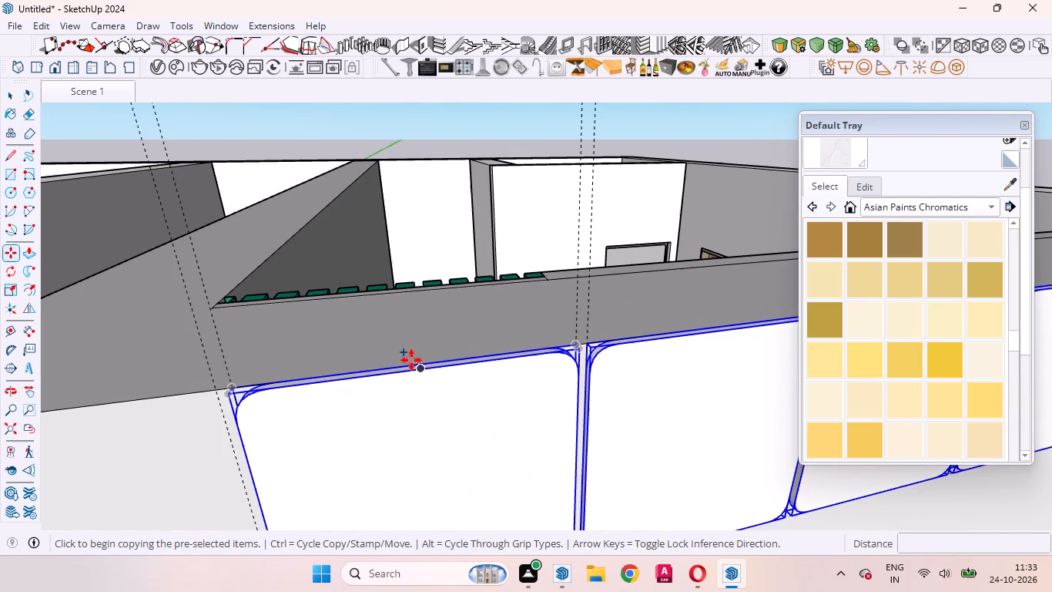
scroll(406, 359, "up", 11)
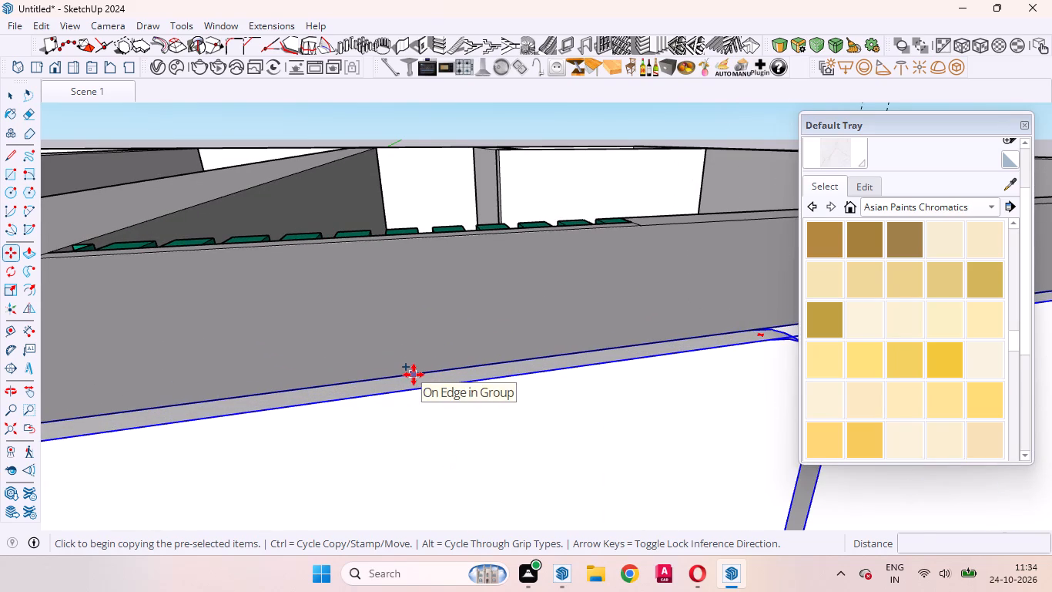
left_click(414, 375)
scroll(420, 363, "down", 20)
scroll(420, 363, "down", 8)
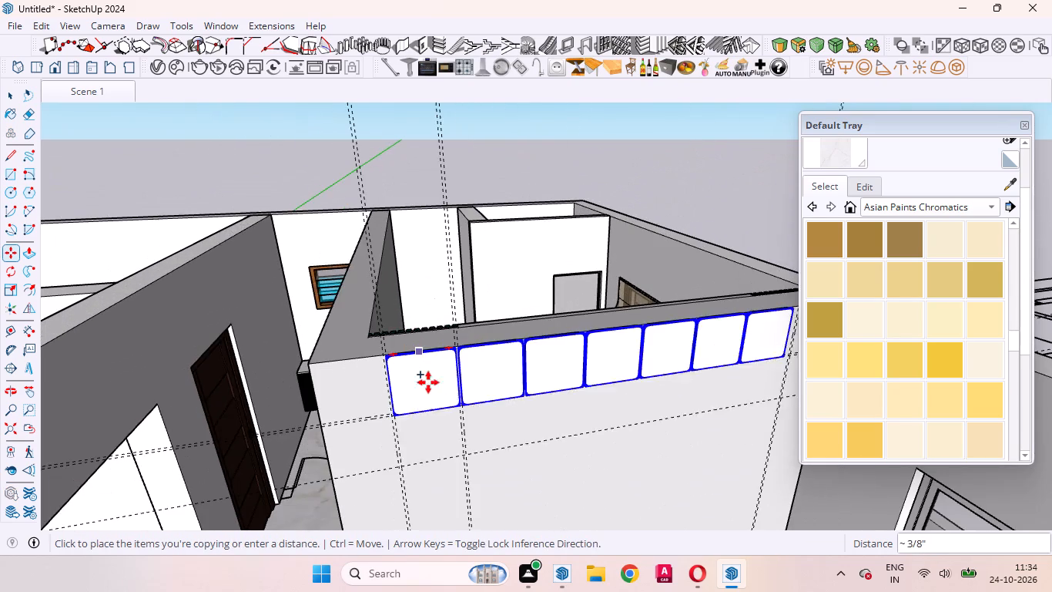
scroll(436, 429, "up", 17)
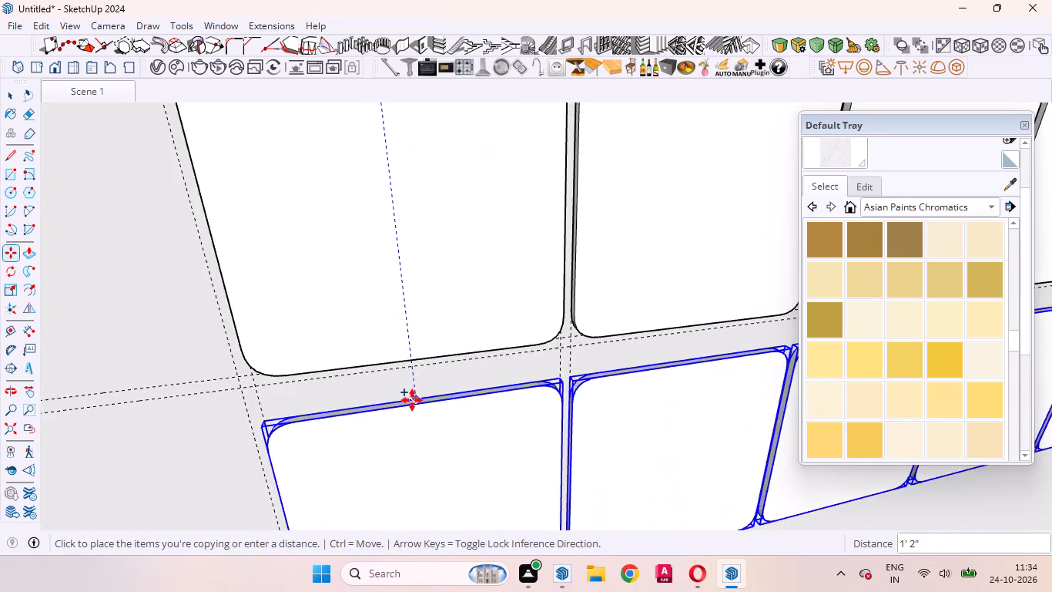
scroll(412, 400, "up", 2)
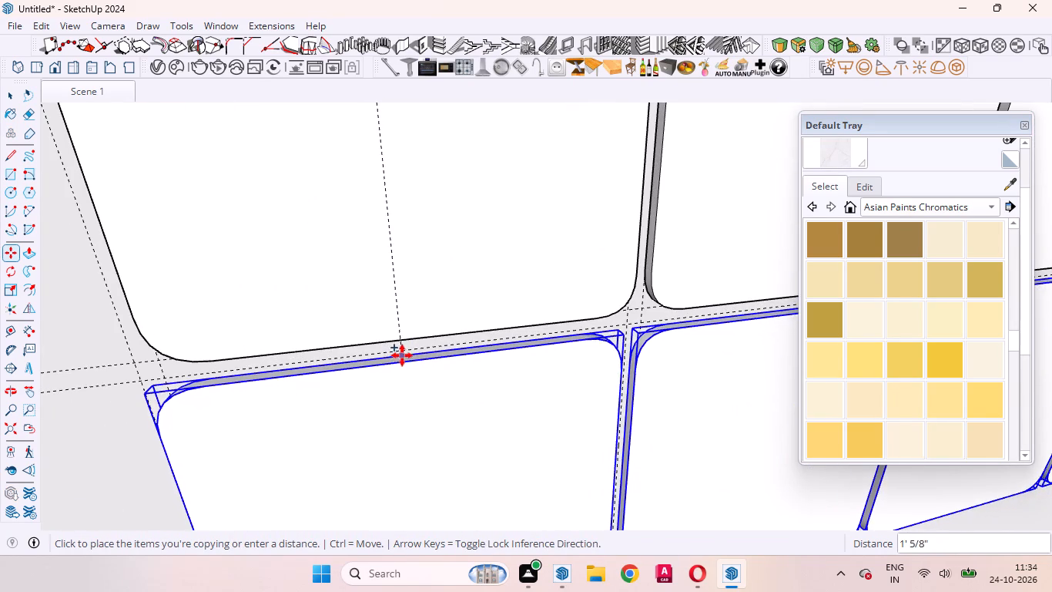
left_click(402, 352)
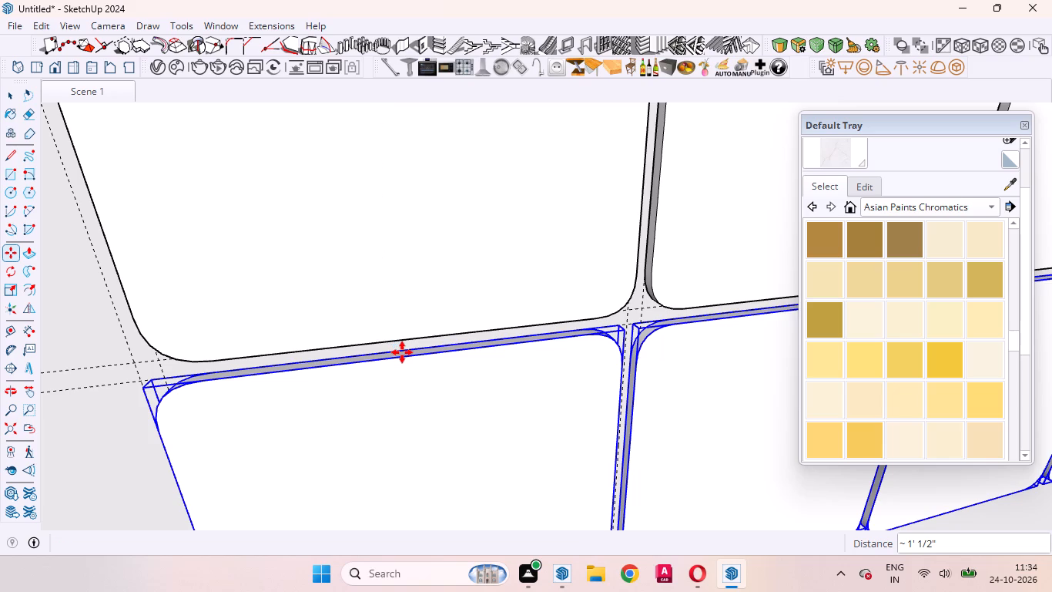
Multiply the panel row copy by 9 at the same spacing down the partition wall.
key("shift+asterisk")
key("9")
key("Return")
scroll(410, 351, "down", 5)
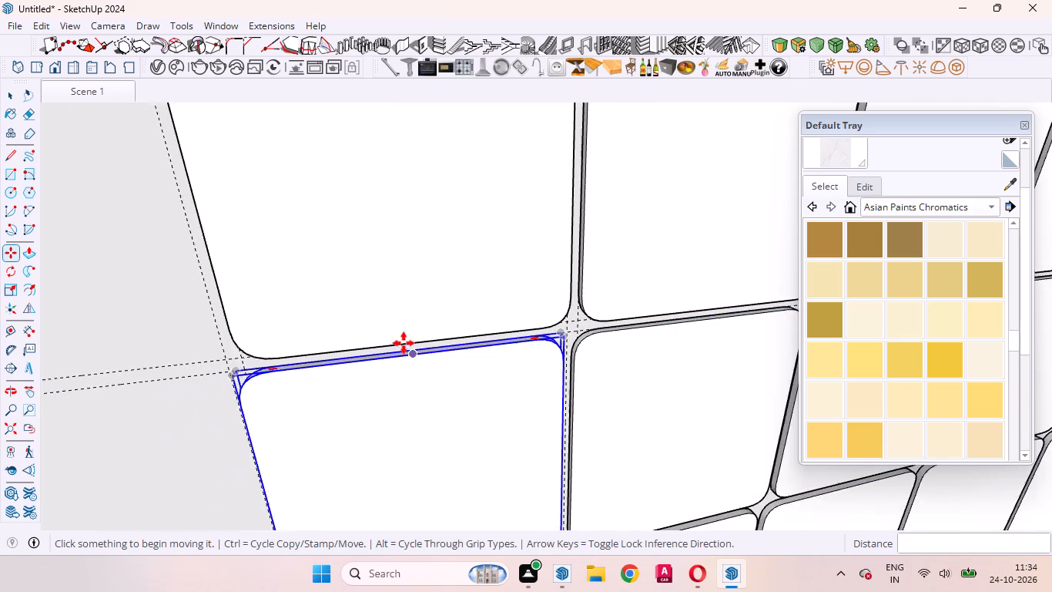
scroll(404, 343, "down", 20)
scroll(404, 343, "down", 13)
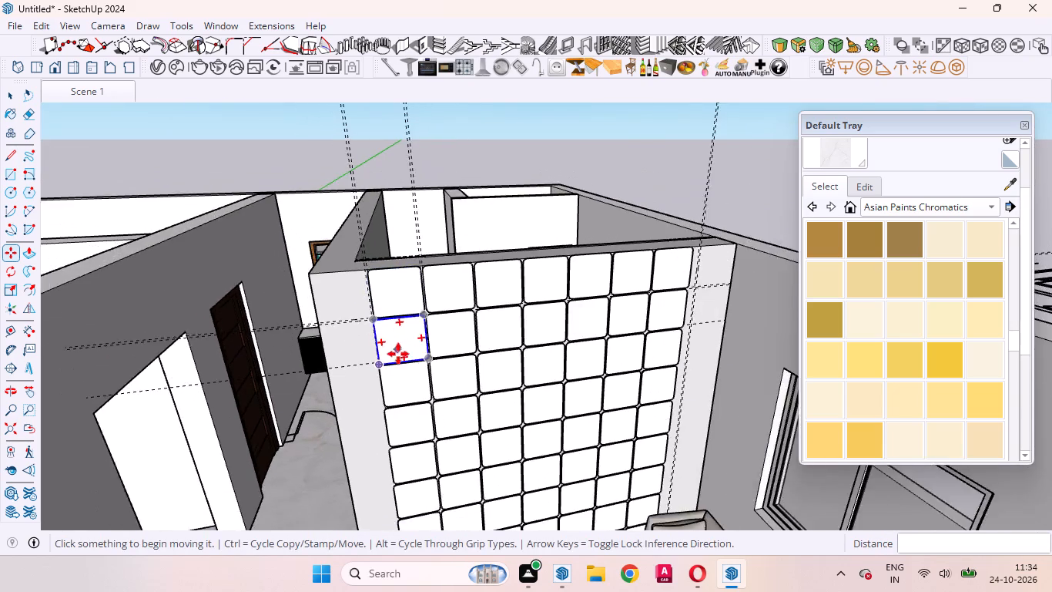
scroll(398, 354, "down", 2)
key("space")
Examine the panelled partition wall from above, from its top edge down to the floor.
scroll(486, 301, "down", 5)
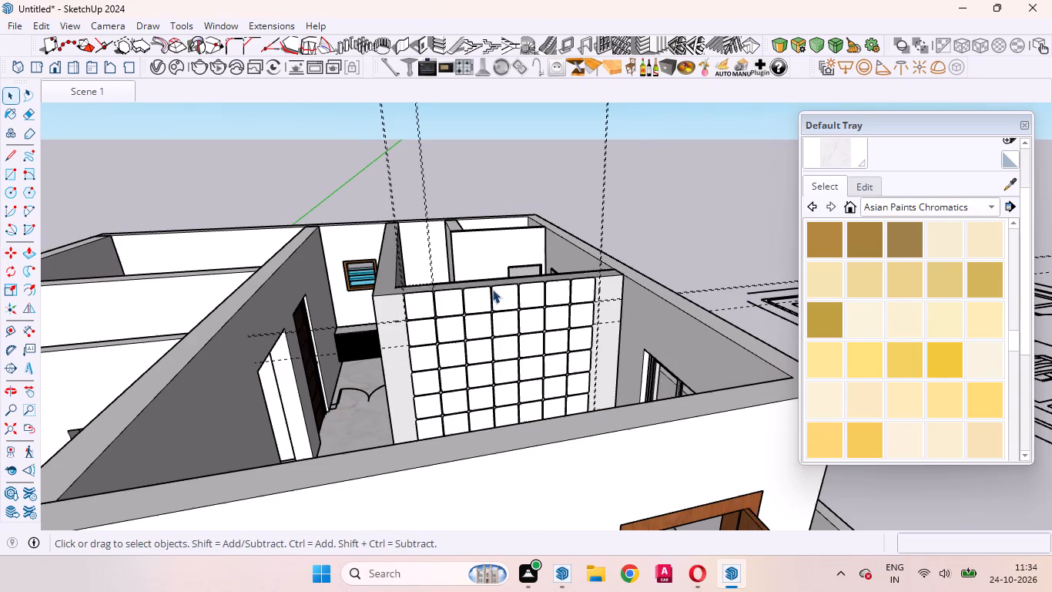
scroll(498, 388, "up", 14)
scroll(672, 309, "up", 8)
middle_click_drag(583, 349, 509, 443)
scroll(373, 466, "up", 3)
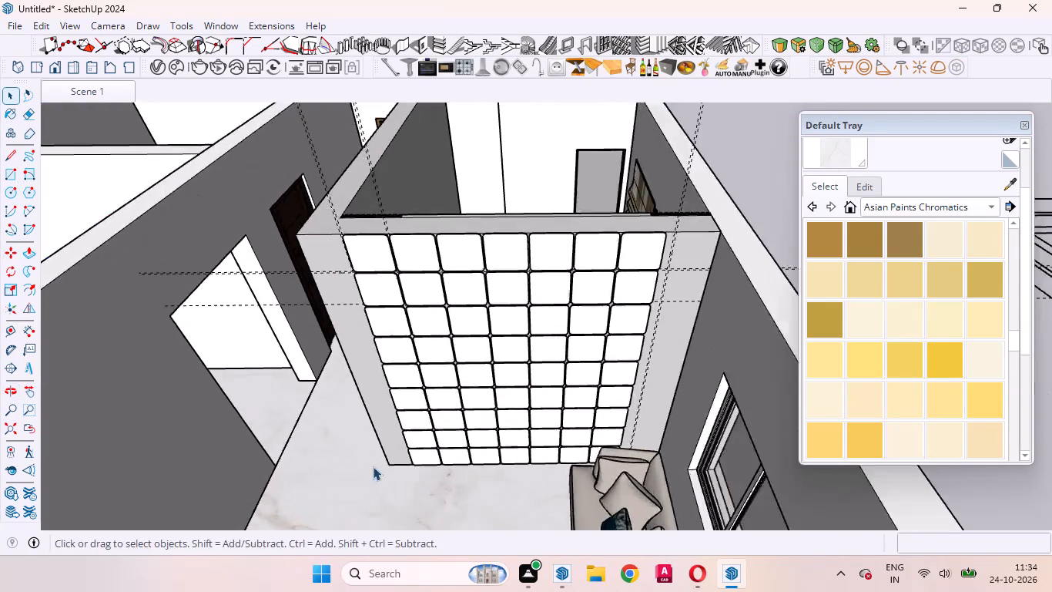
scroll(373, 466, "up", 2)
scroll(441, 358, "down", 10)
scroll(460, 291, "down", 2)
scroll(460, 291, "up", 1)
scroll(460, 291, "down", 2)
scroll(511, 469, "up", 1)
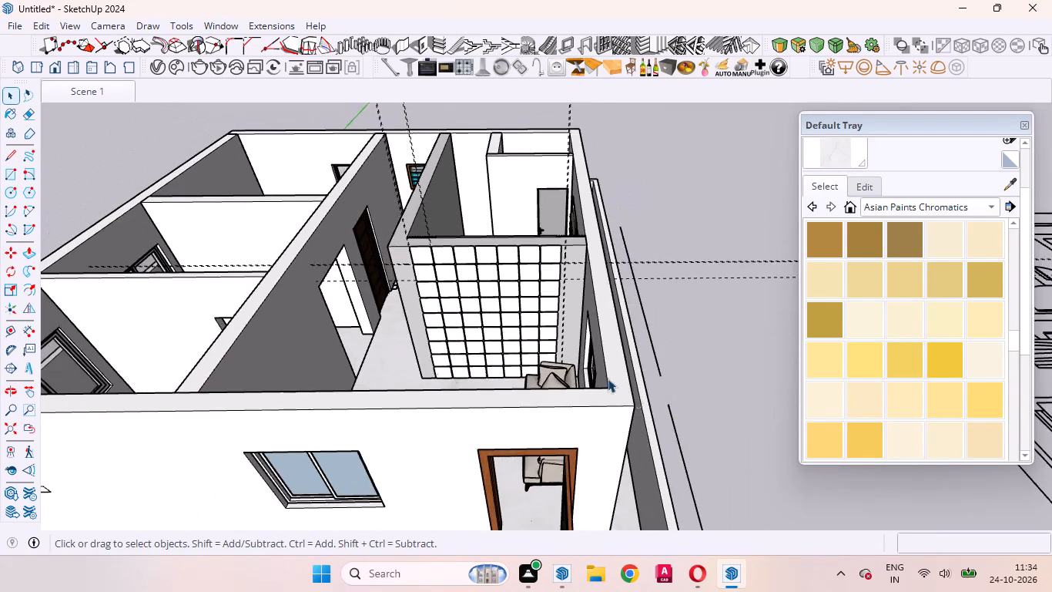
scroll(559, 320, "down", 8)
scroll(538, 412, "up", 4)
Delete the seven panels of the lowest row that project through the underside of the floor slab.
middle_click_drag(652, 375, 492, 227)
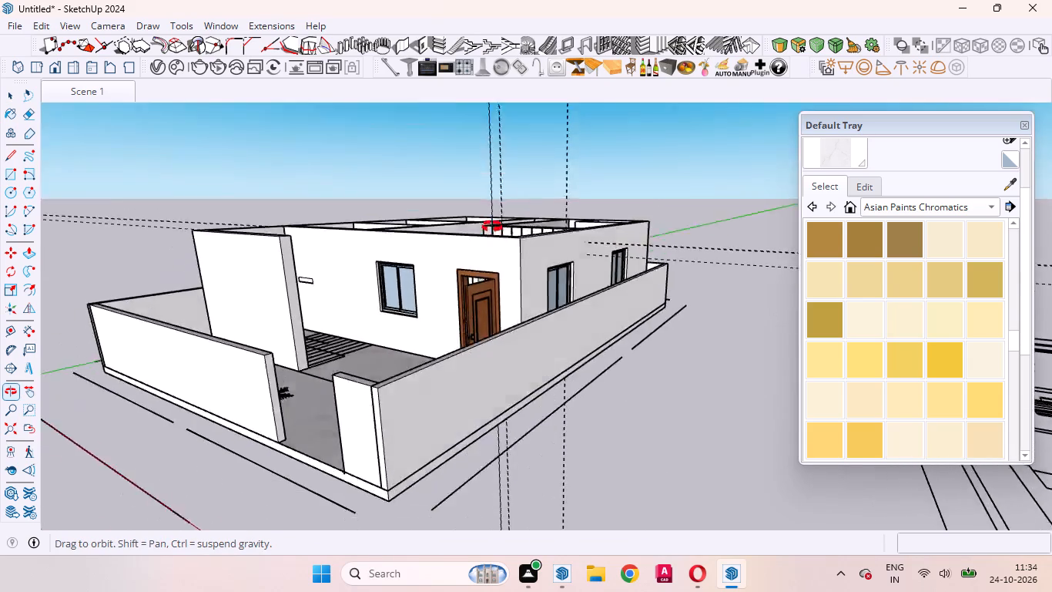
middle_click_drag(492, 227, 531, 104)
scroll(558, 353, "up", 11)
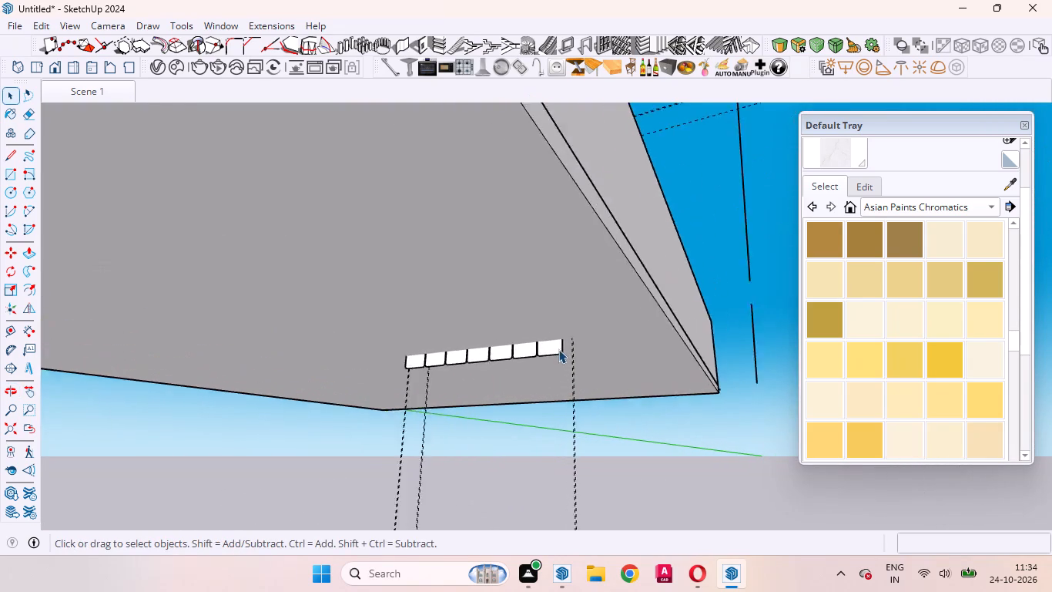
scroll(558, 349, "up", 2)
left_click(552, 353)
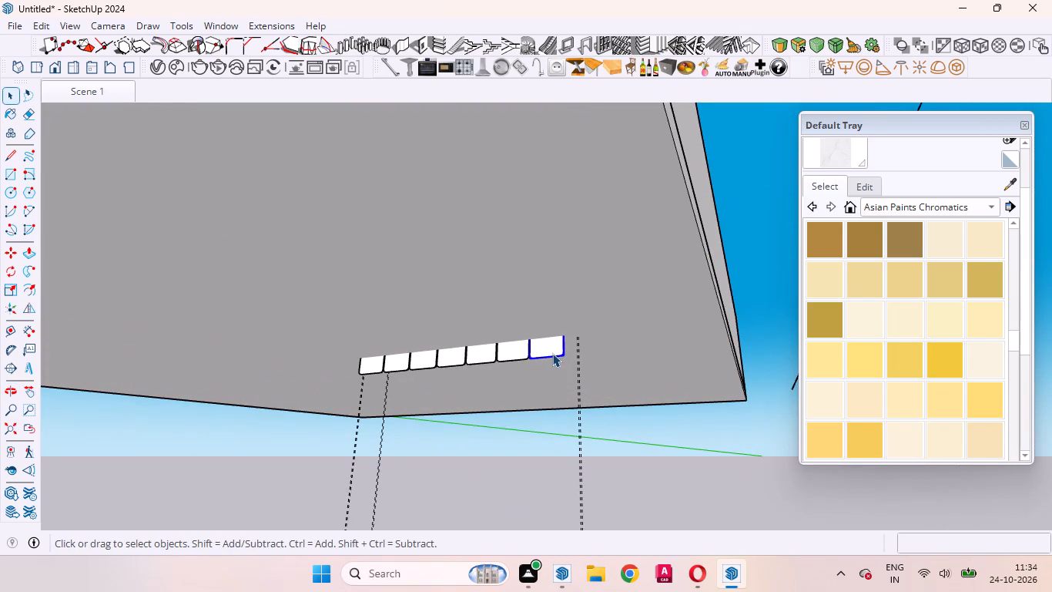
key("Delete")
left_click(518, 355)
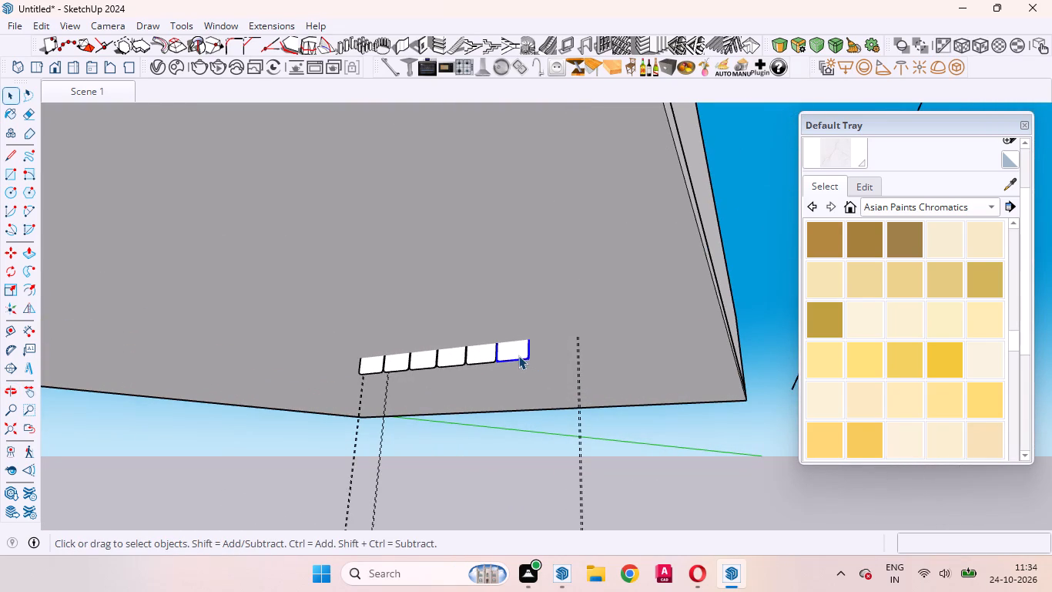
left_click(25, 106)
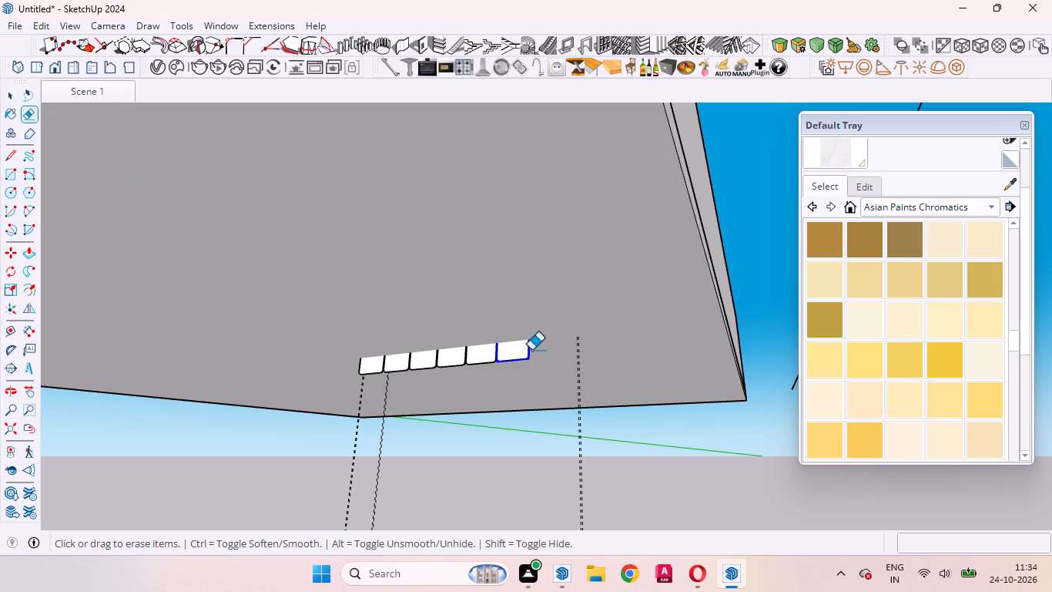
left_click(511, 351)
left_click(474, 359)
left_click(504, 363)
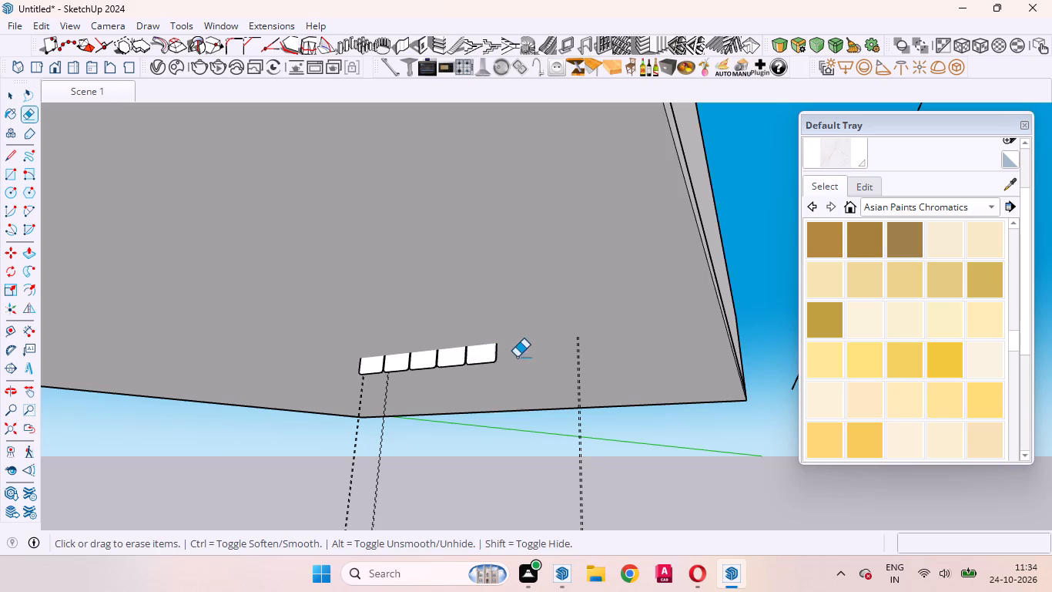
left_click(518, 355)
left_click(479, 354)
left_click(479, 364)
left_click(462, 362)
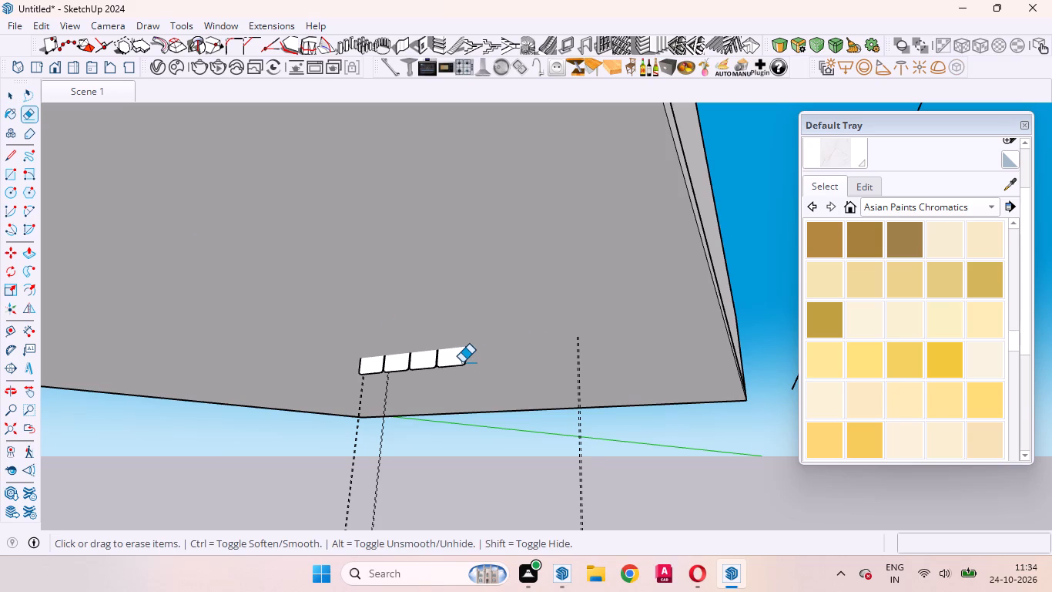
left_click(464, 365)
left_click(434, 365)
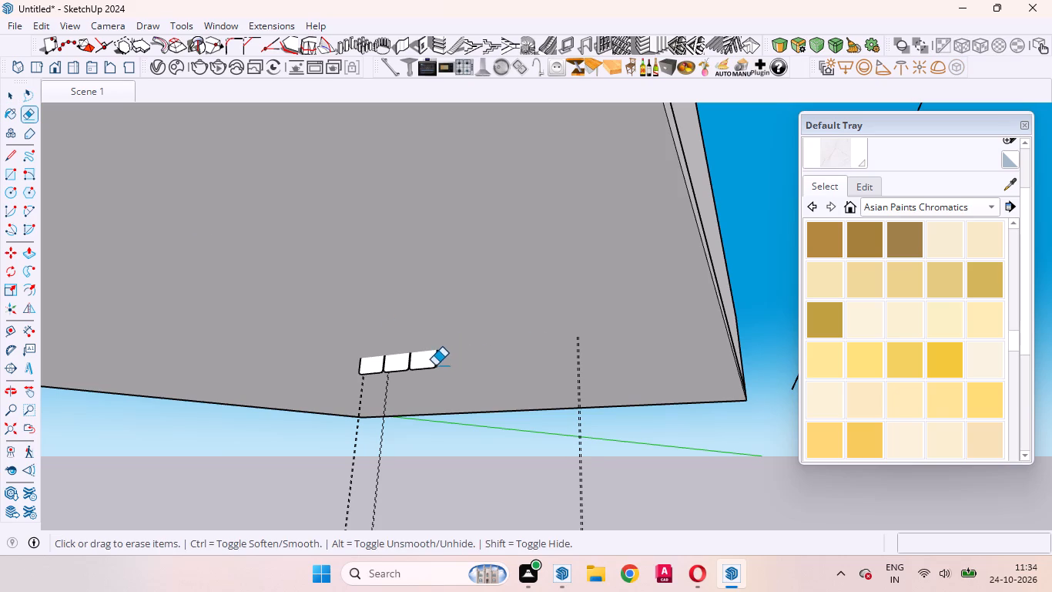
left_click(435, 365)
left_click(420, 369)
left_click(407, 368)
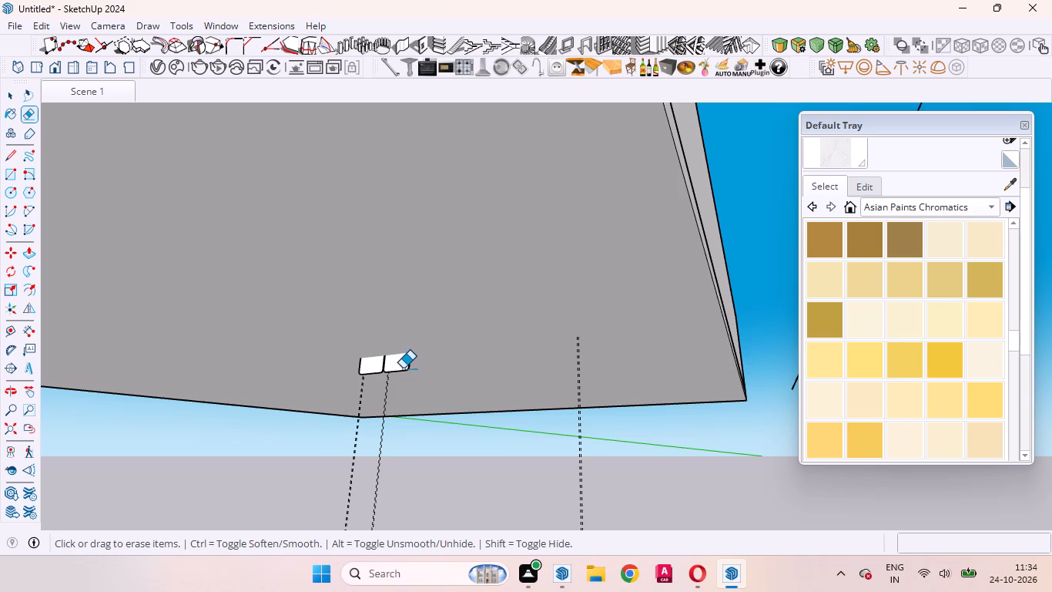
left_click(397, 369)
left_click(382, 371)
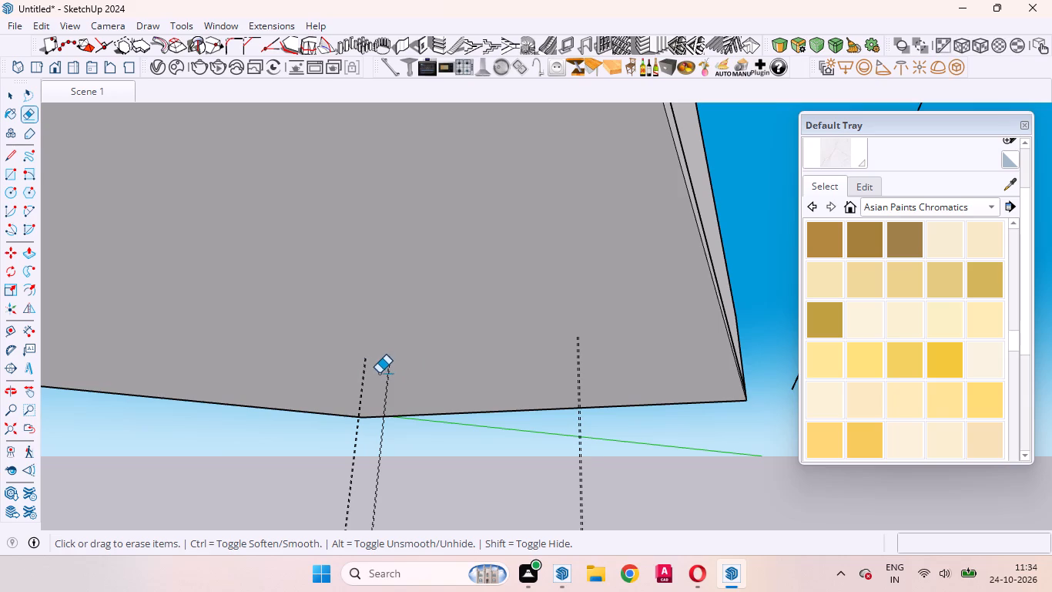
Examine the panelled partition wall and the bottom panel row where it meets the floor.
middle_click_drag(465, 408, 466, 573)
scroll(621, 400, "down", 9)
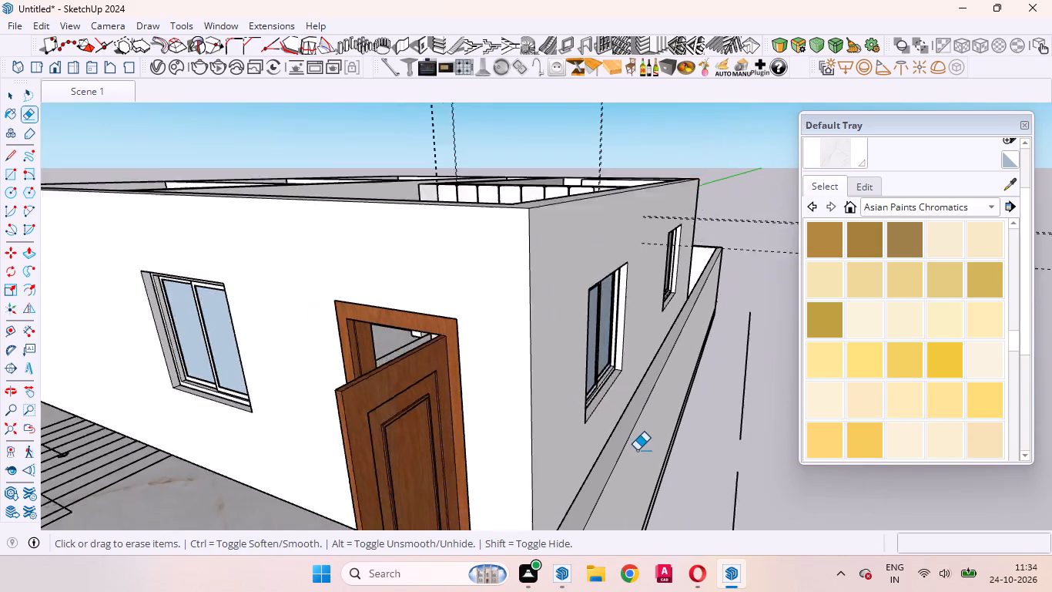
scroll(637, 450, "down", 1)
middle_click_drag(514, 300, 642, 421)
scroll(553, 332, "up", 8)
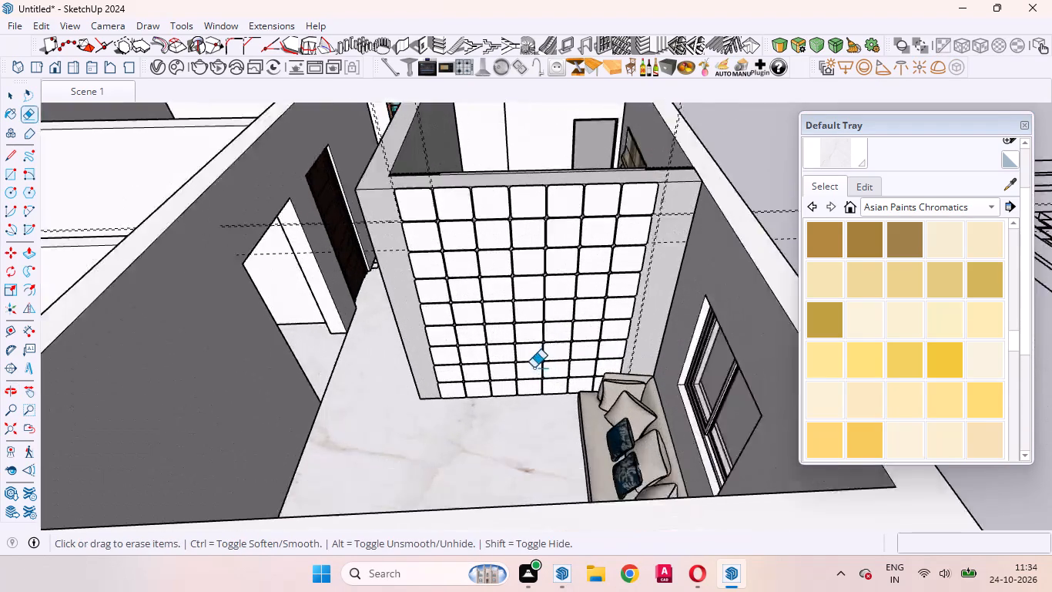
scroll(534, 368, "up", 15)
middle_click_drag(340, 430, 426, 274)
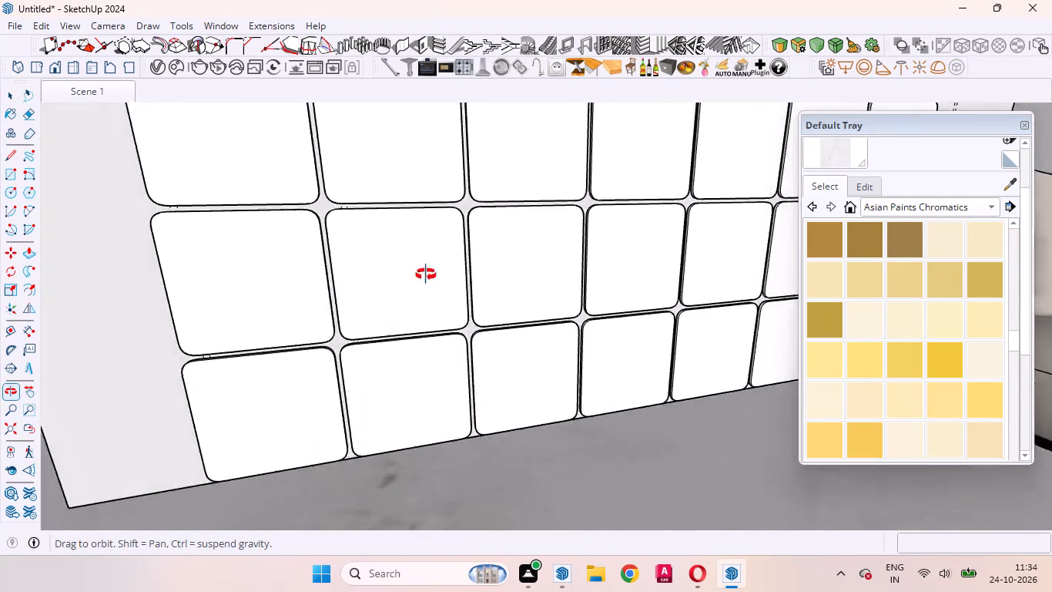
middle_click_drag(426, 274, 589, 153)
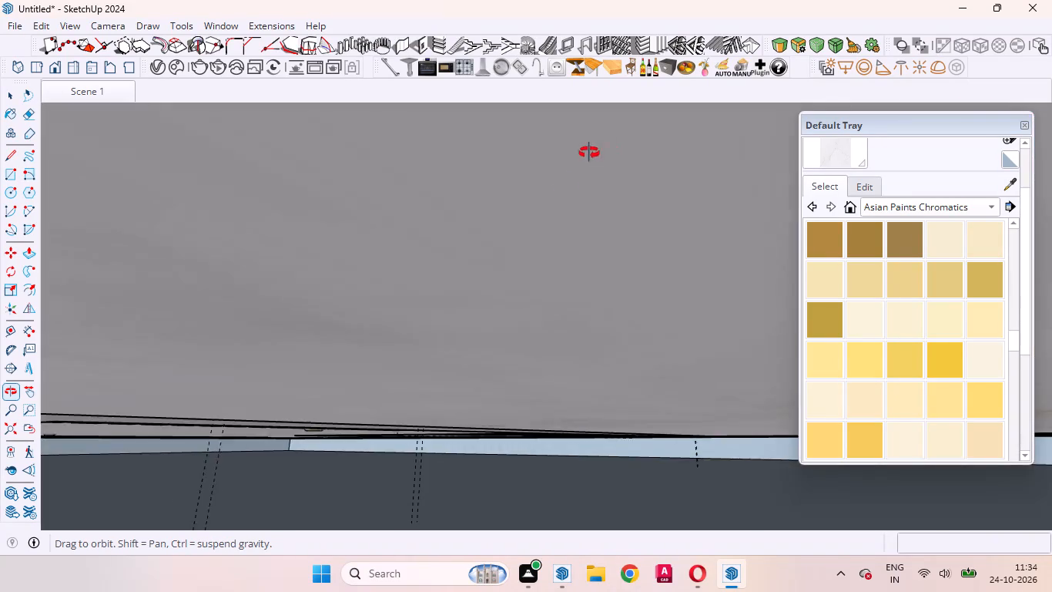
middle_click_drag(589, 153, 360, 440)
scroll(384, 352, "down", 12)
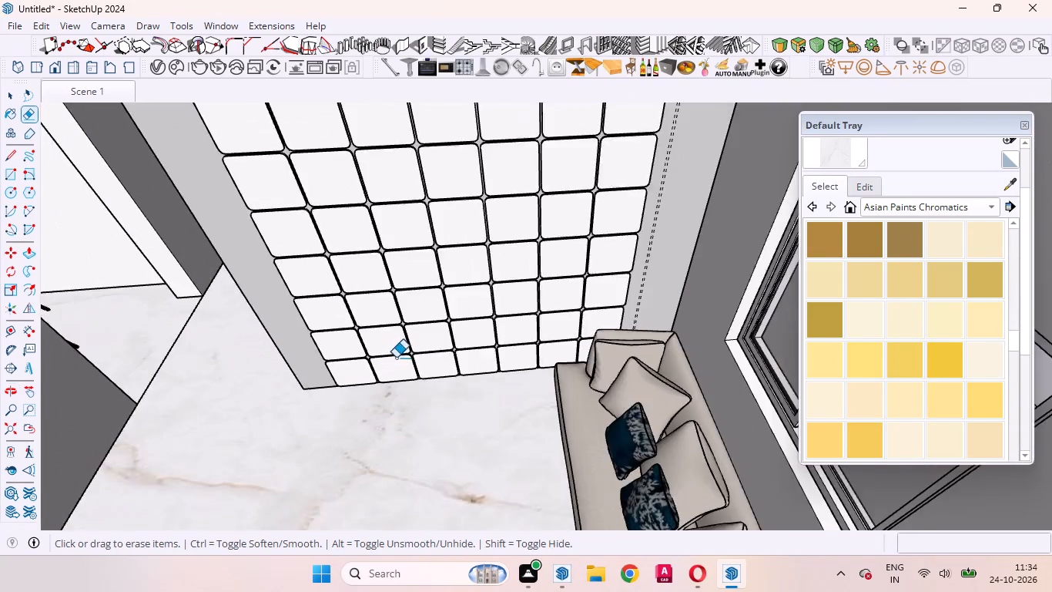
scroll(396, 358, "down", 3)
key("space")
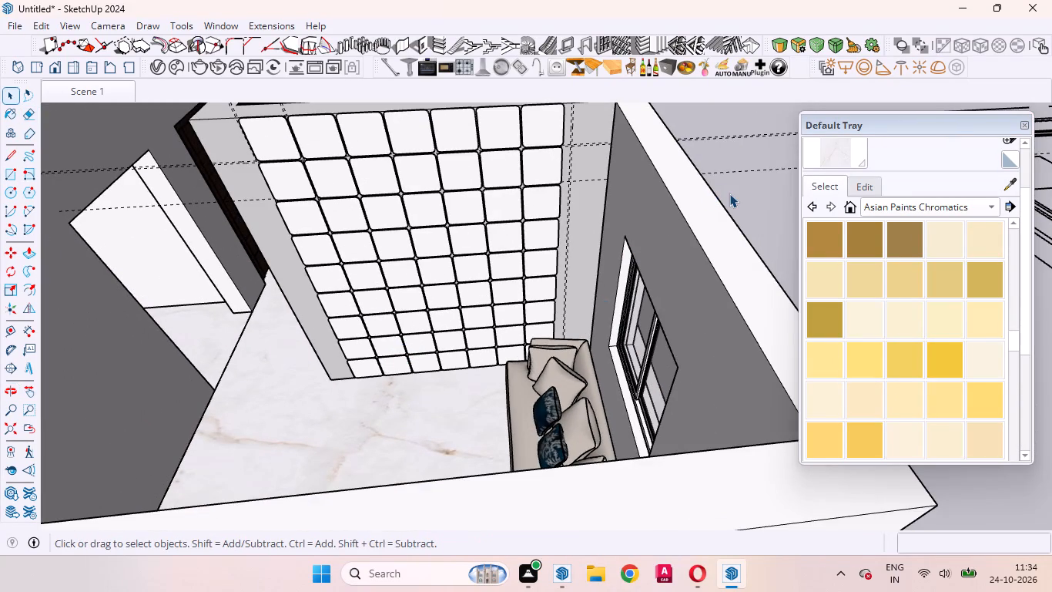
scroll(672, 227, "down", 5)
scroll(501, 254, "down", 5)
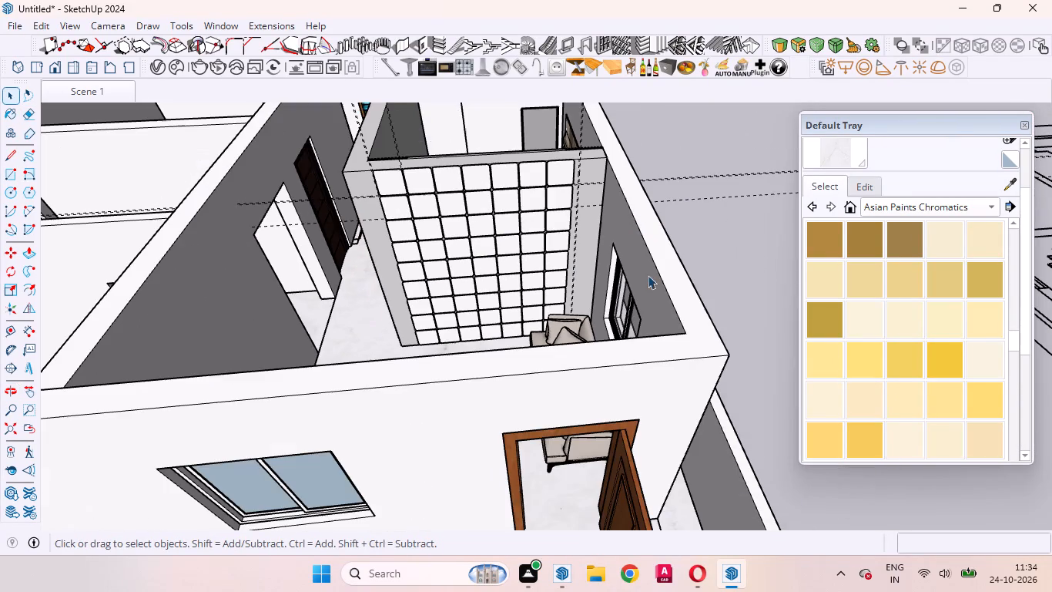
Examine the grooves and rounded corners of the upper panels on the living area's partition wall, near its corridor end.
scroll(408, 163, "up", 5)
scroll(348, 176, "up", 18)
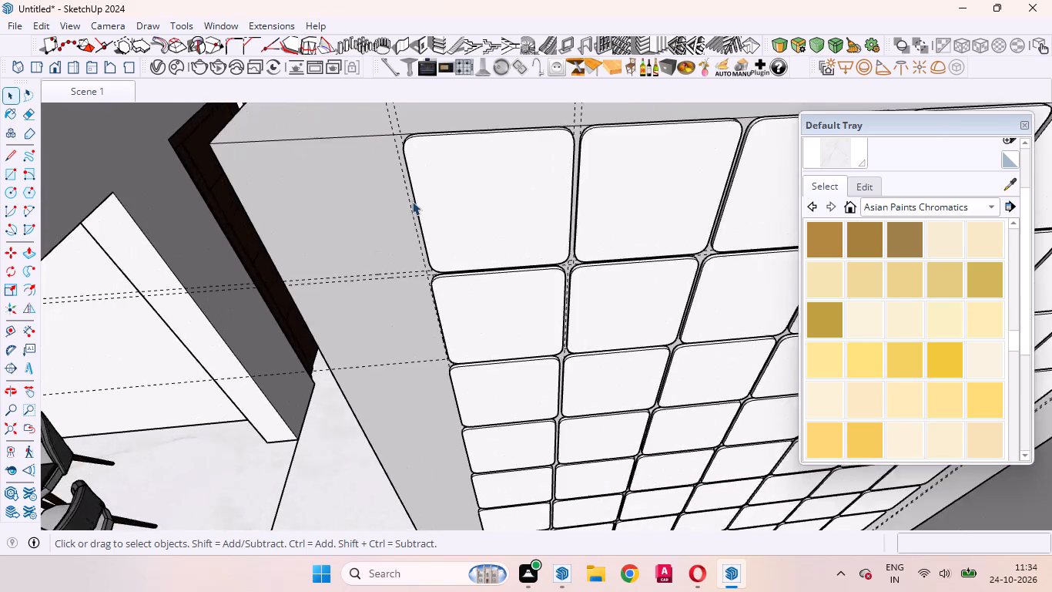
scroll(412, 201, "up", 4)
middle_click_drag(410, 214, 491, 72)
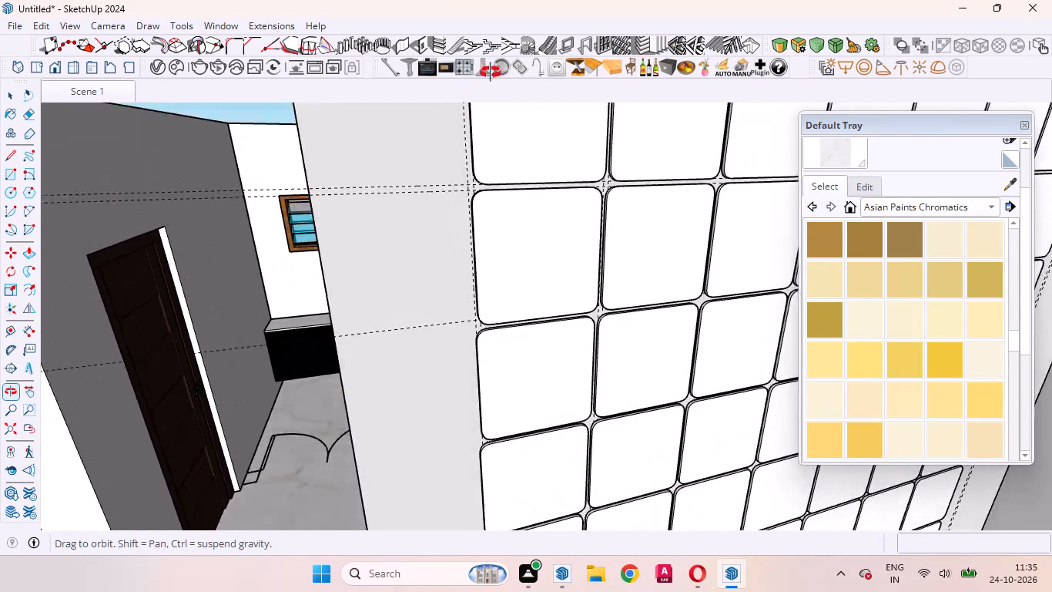
middle_click_drag(491, 72, 429, 42)
scroll(501, 277, "up", 9)
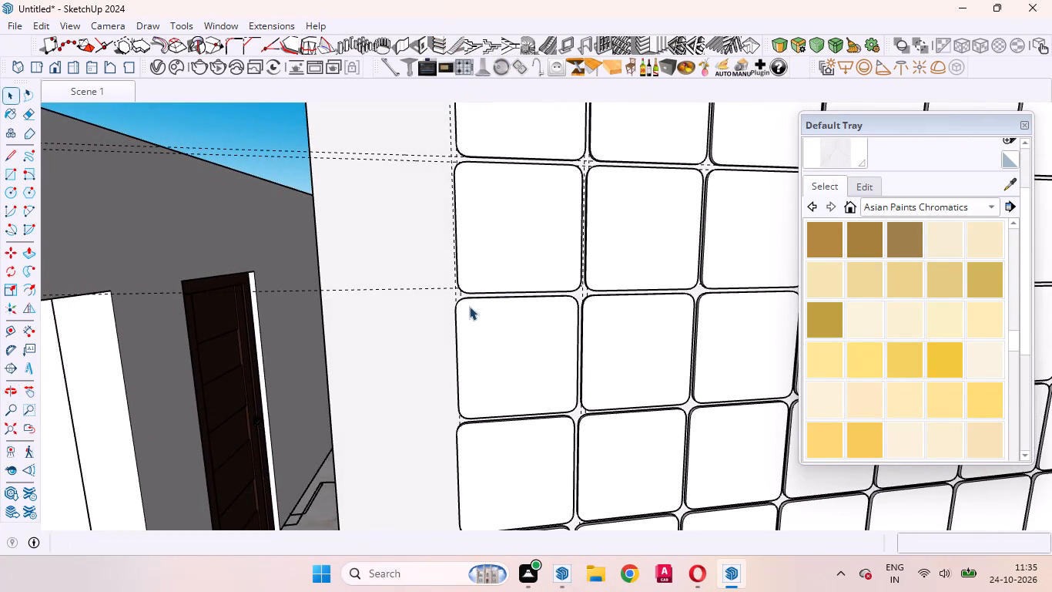
scroll(469, 306, "up", 15)
middle_click_drag(442, 393, 424, 341)
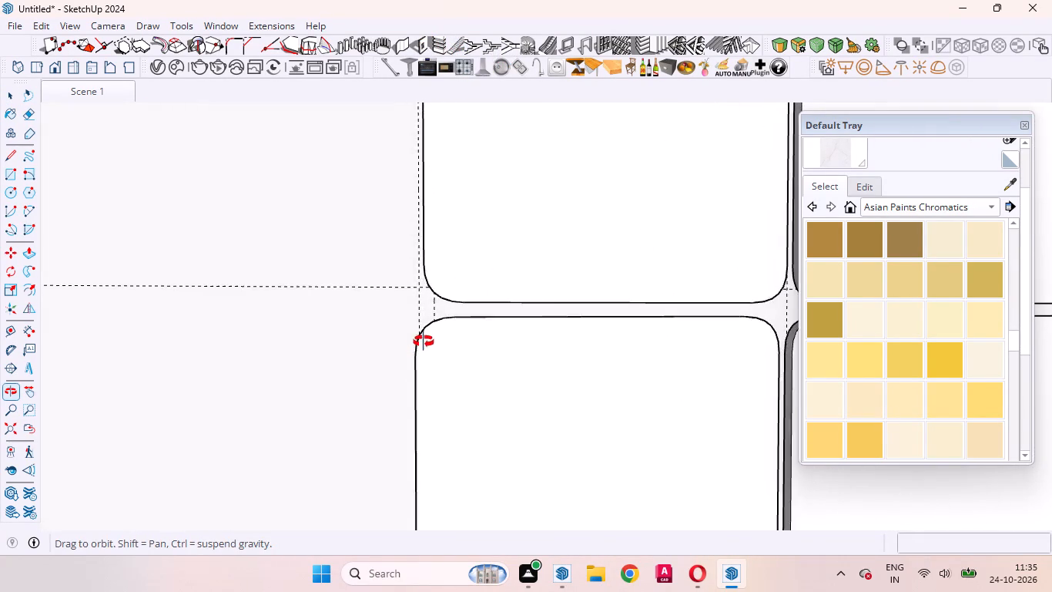
middle_click_drag(424, 341, 497, 277)
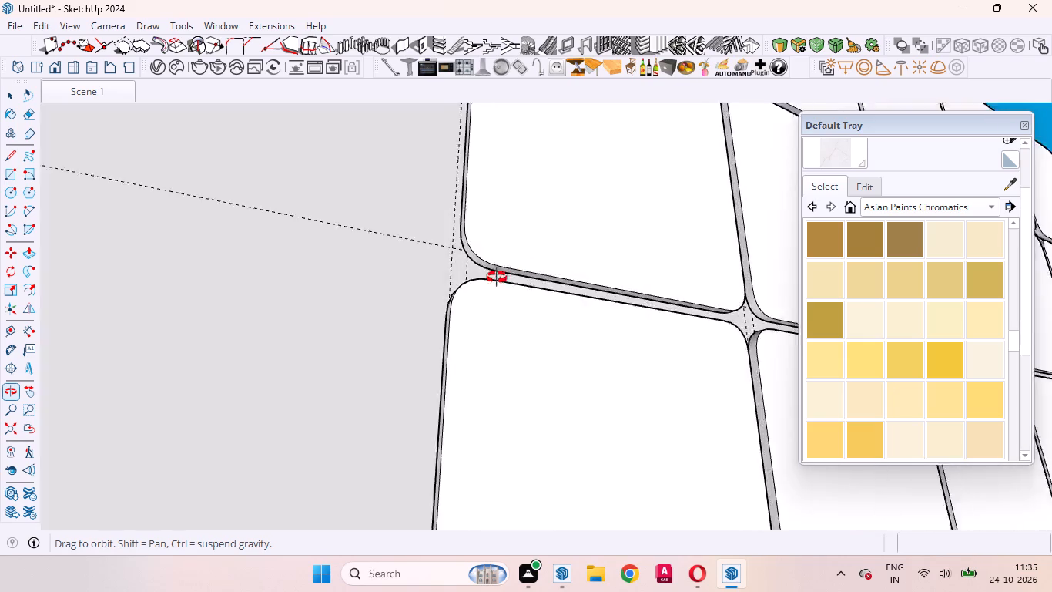
middle_click_drag(497, 277, 384, 378)
scroll(367, 368, "down", 9)
scroll(593, 332, "up", 4)
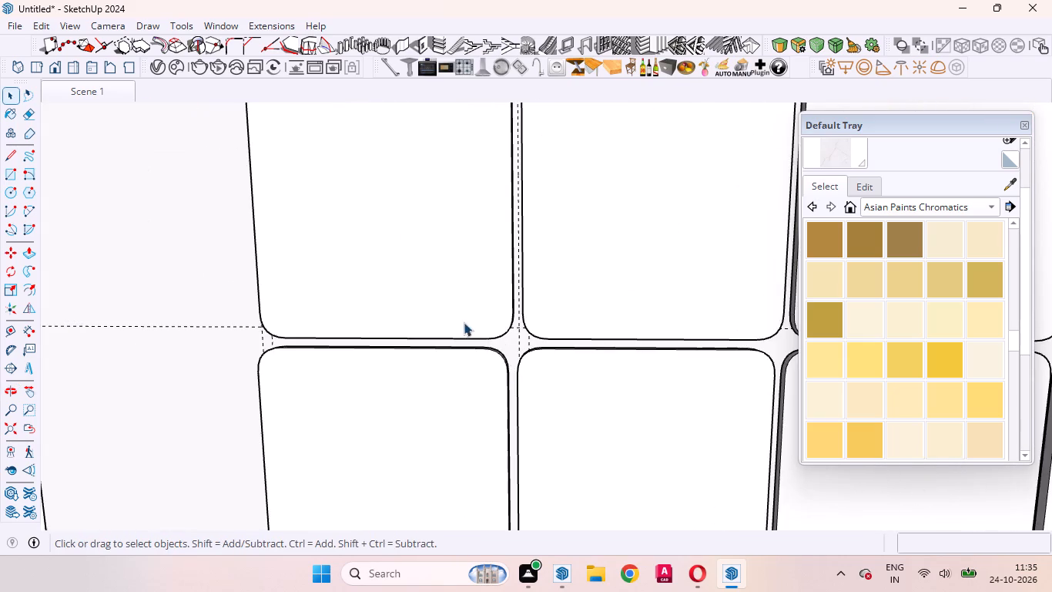
scroll(464, 327, "down", 19)
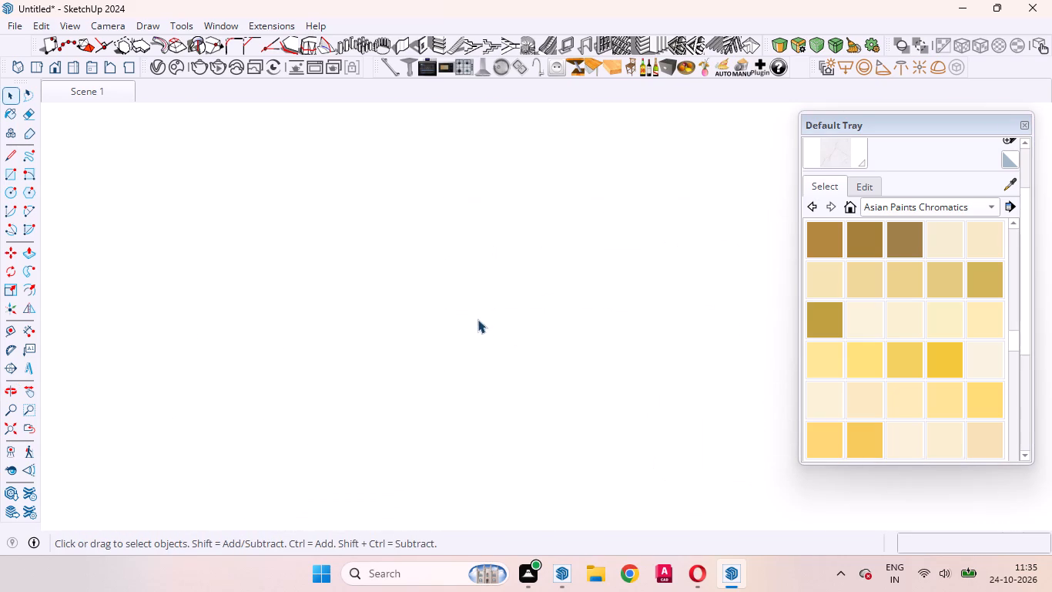
scroll(477, 319, "down", 1)
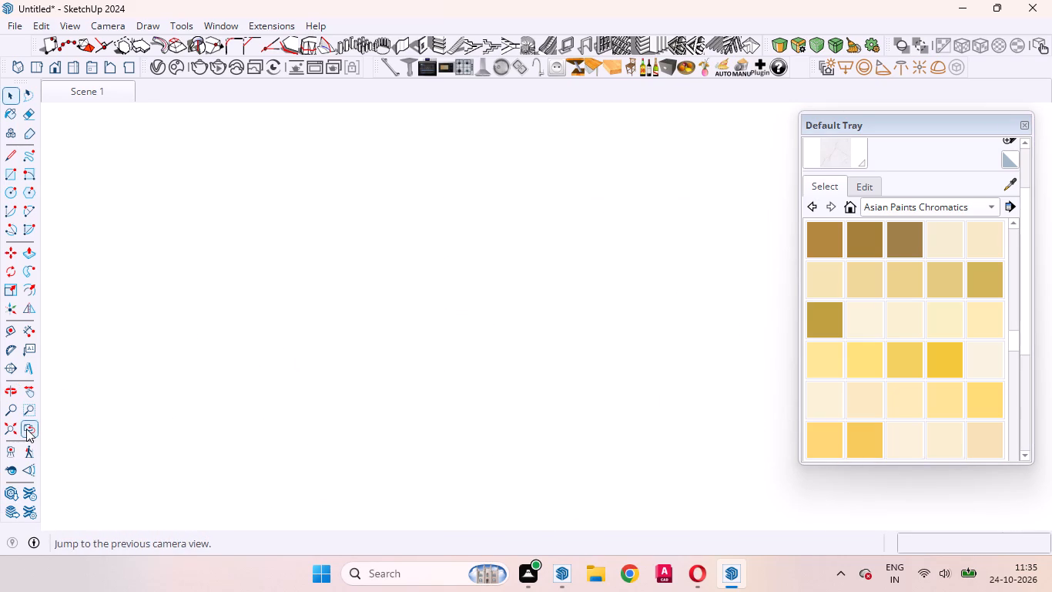
left_click(26, 429)
middle_click_drag(498, 327, 482, 417)
scroll(389, 339, "down", 9)
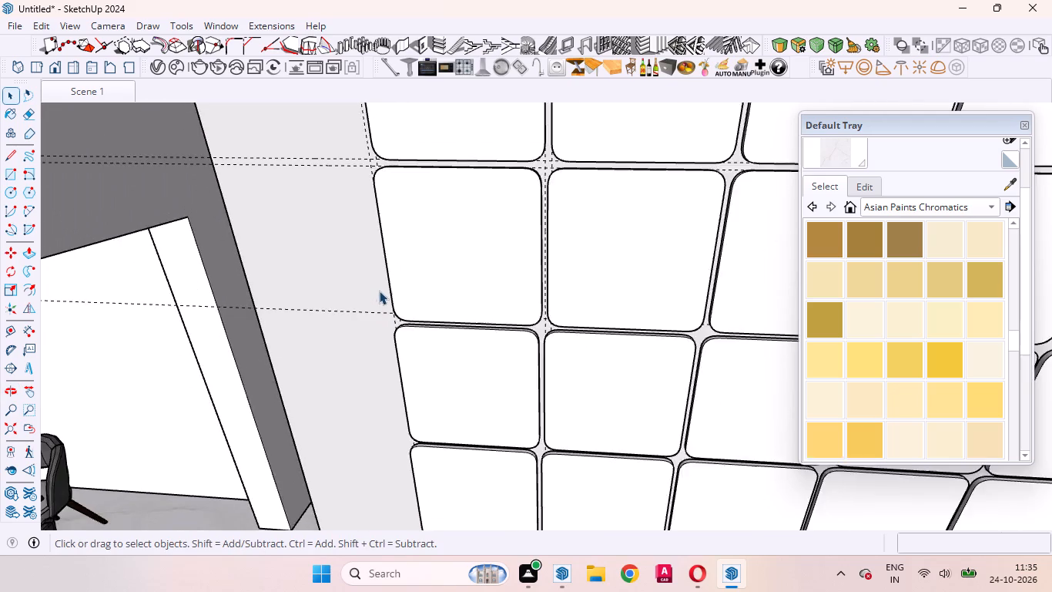
scroll(379, 291, "down", 12)
scroll(625, 292, "down", 4)
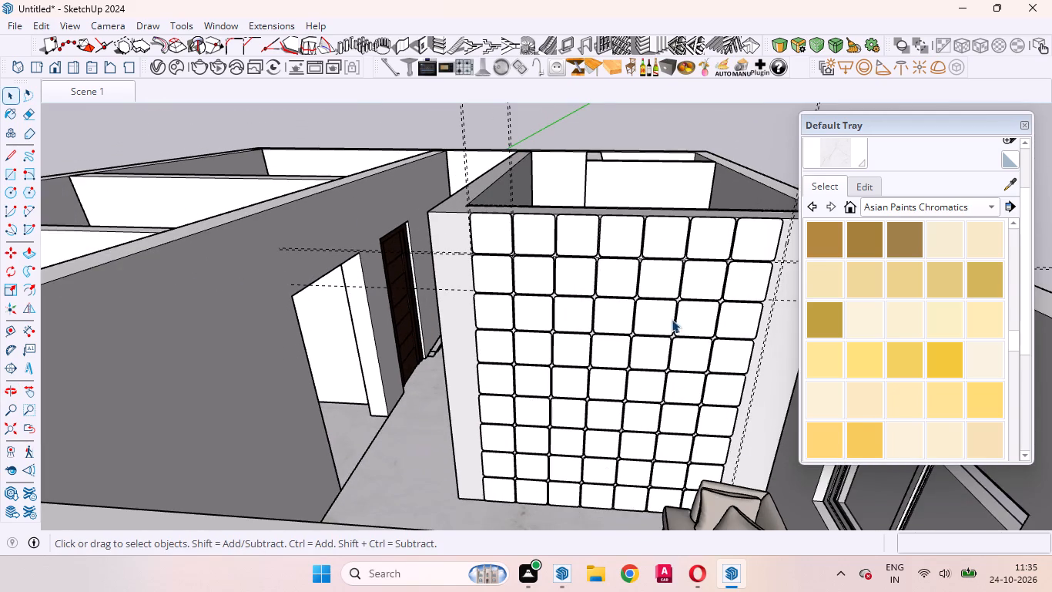
scroll(566, 288, "up", 4)
middle_click_drag(552, 314, 548, 296)
scroll(504, 244, "up", 7)
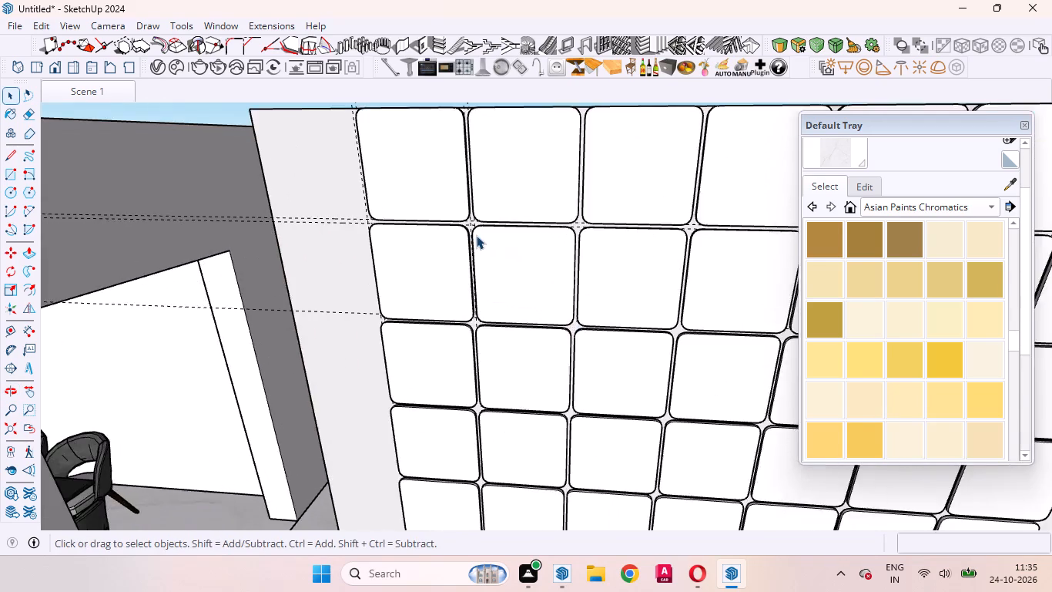
scroll(476, 235, "up", 6)
scroll(565, 217, "down", 4)
scroll(656, 206, "down", 4)
scroll(528, 226, "up", 5)
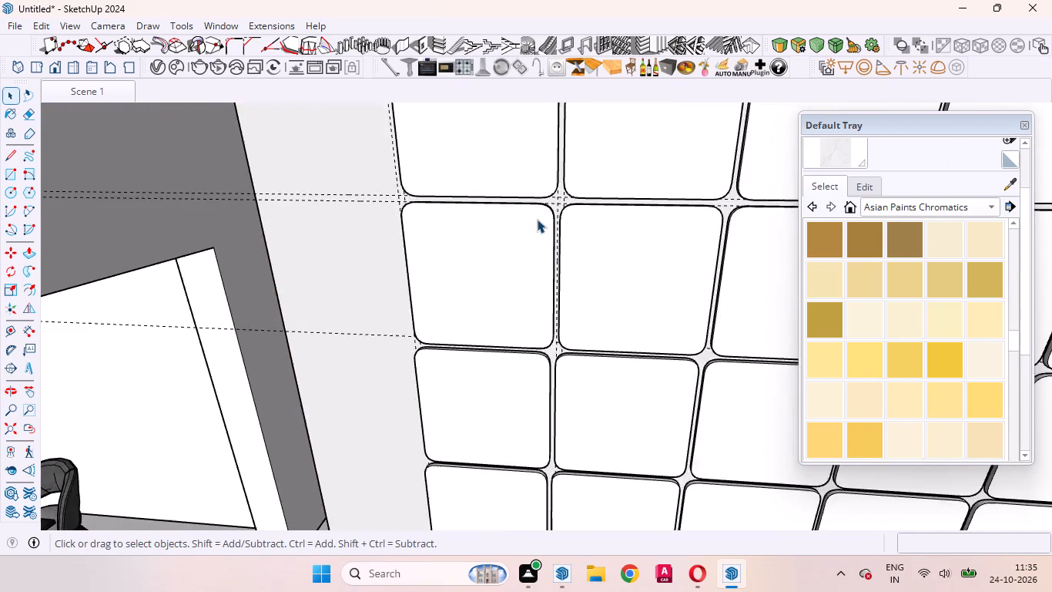
scroll(537, 219, "up", 4)
scroll(482, 173, "down", 4)
scroll(390, 164, "up", 5)
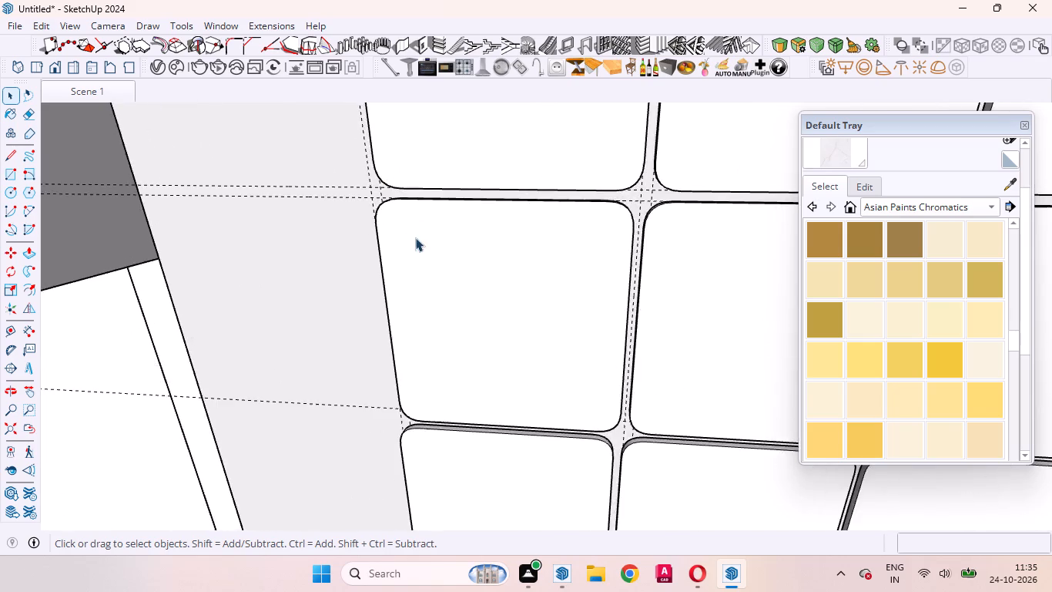
Select the two panels nearest the corridor in each of the second, third and fourth rows of the partition wall.
middle_click_drag(416, 237, 504, 199)
left_click(490, 254, "ctrl")
scroll(213, 256, "down", 8, "ctrl")
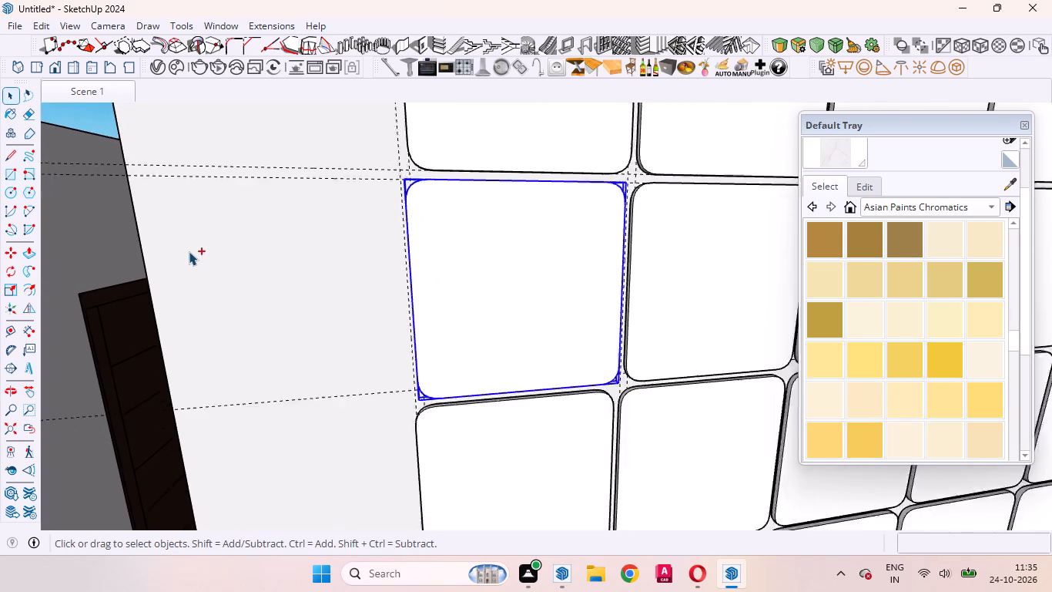
scroll(189, 251, "down", 2, "ctrl")
left_click(548, 254, "ctrl")
scroll(227, 258, "down", 4, "ctrl")
scroll(263, 193, "down", 3, "ctrl")
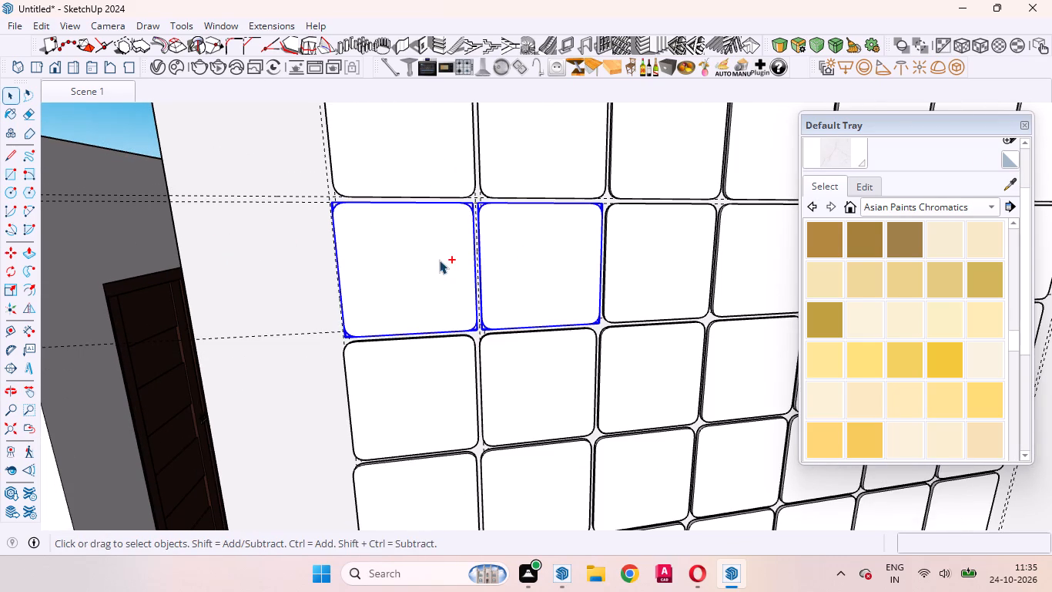
left_click(421, 392, "ctrl")
left_click(548, 395, "ctrl")
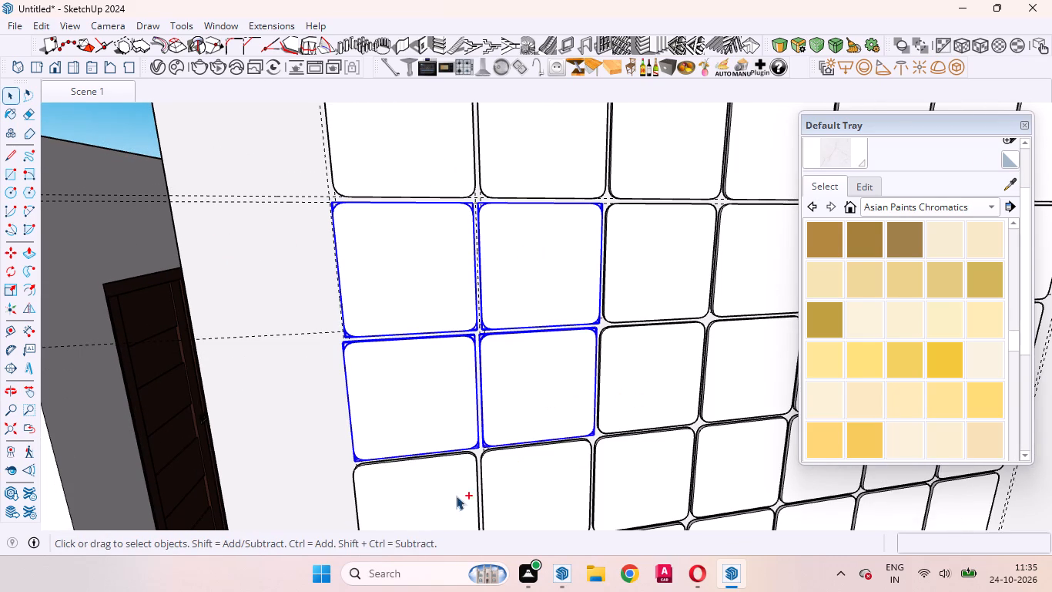
left_click(431, 506, "ctrl")
left_click(575, 483, "ctrl")
Add the third and fourth panels of rows two to four, plus the fifth row's third panel, to the selection, leaving out the top row.
left_click(667, 382, "ctrl")
left_click(662, 290, "ctrl")
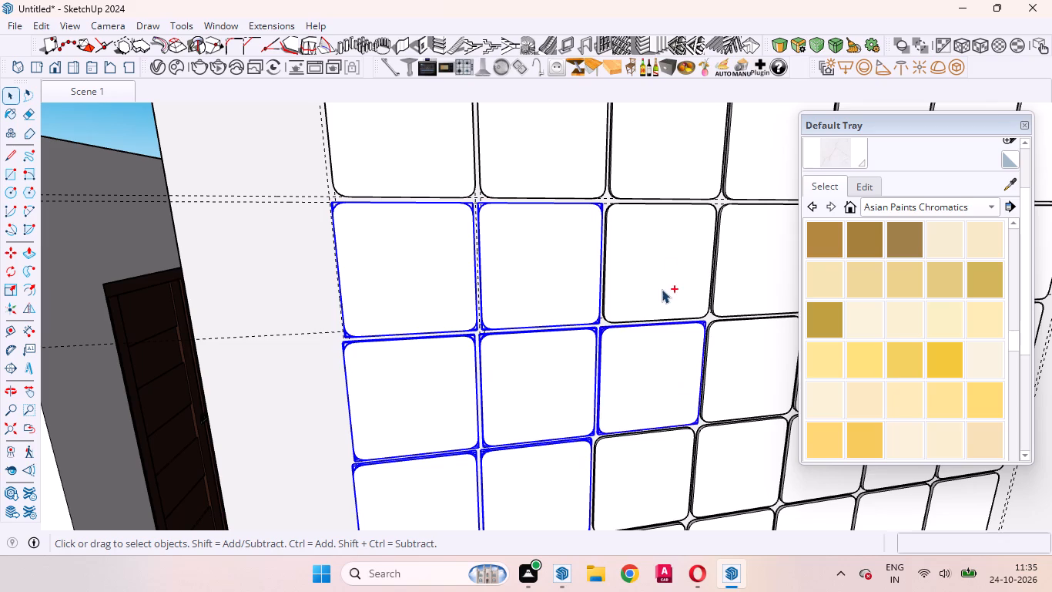
left_click(650, 139, "ctrl")
scroll(645, 209, "down", 12, "ctrl")
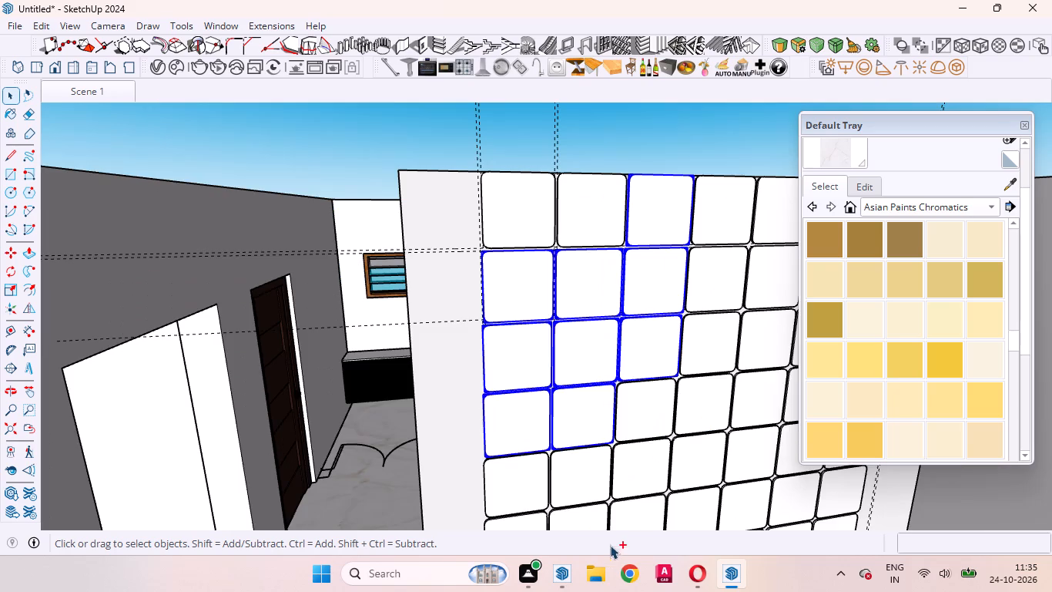
left_click(652, 214, "shift")
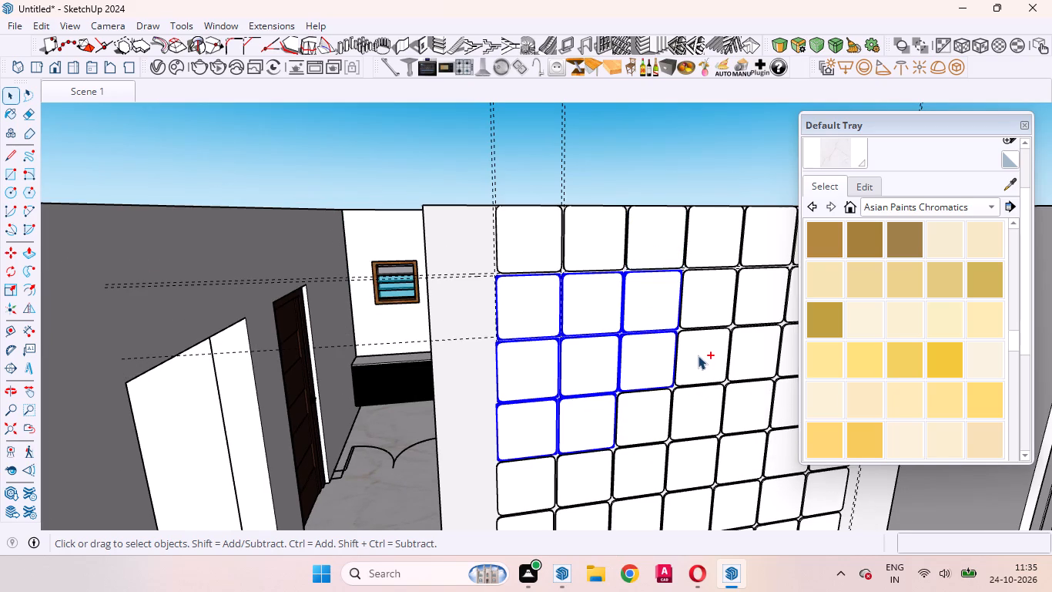
left_click(698, 355, "ctrl")
left_click(709, 291, "ctrl")
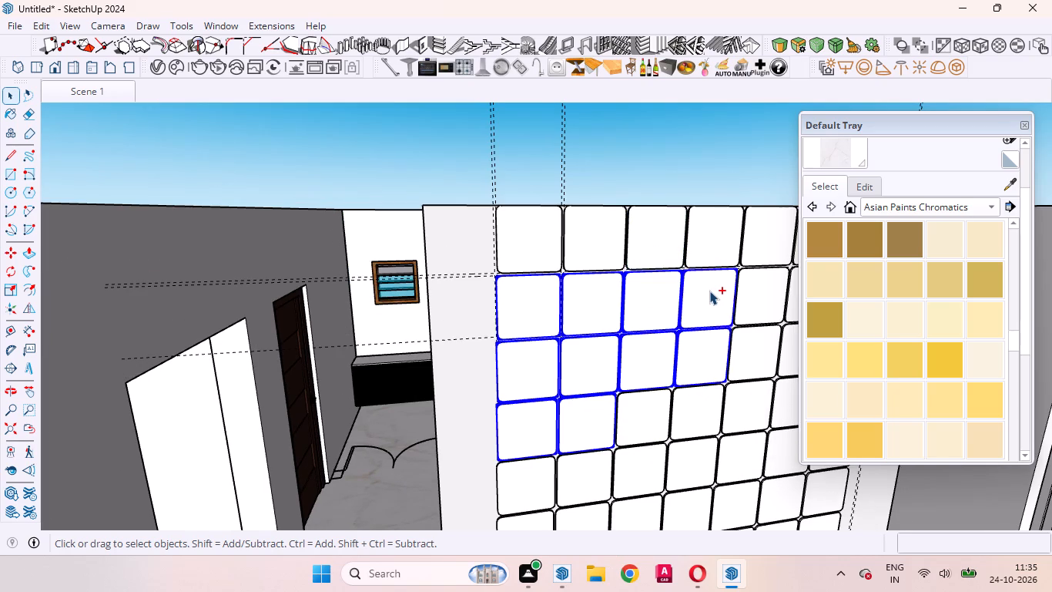
left_click(678, 408, "ctrl")
left_click(645, 426, "ctrl")
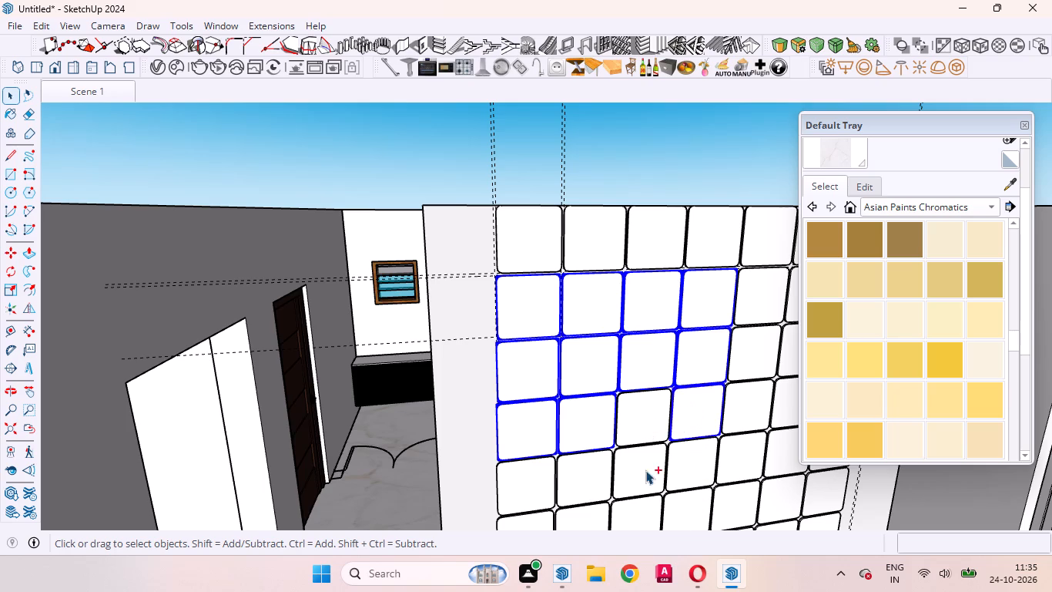
left_click(645, 486, "ctrl")
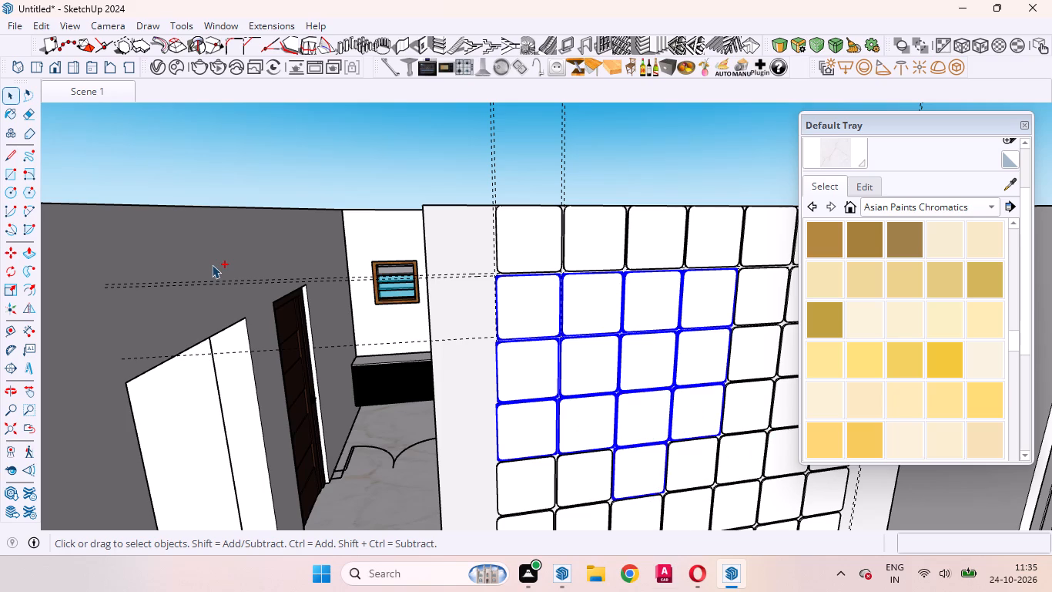
Add the remaining three panels at the window-side end of rows two, three and four to the selection.
scroll(203, 318, "down", 1, "ctrl")
scroll(607, 401, "down", 3, "ctrl")
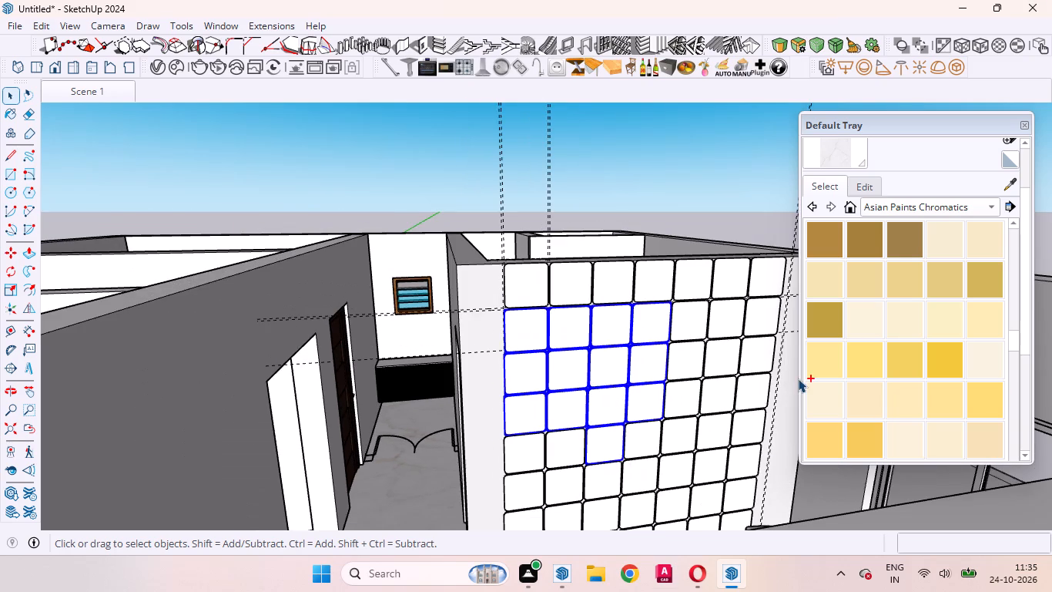
left_click(725, 318, "ctrl")
left_click(762, 321, "ctrl")
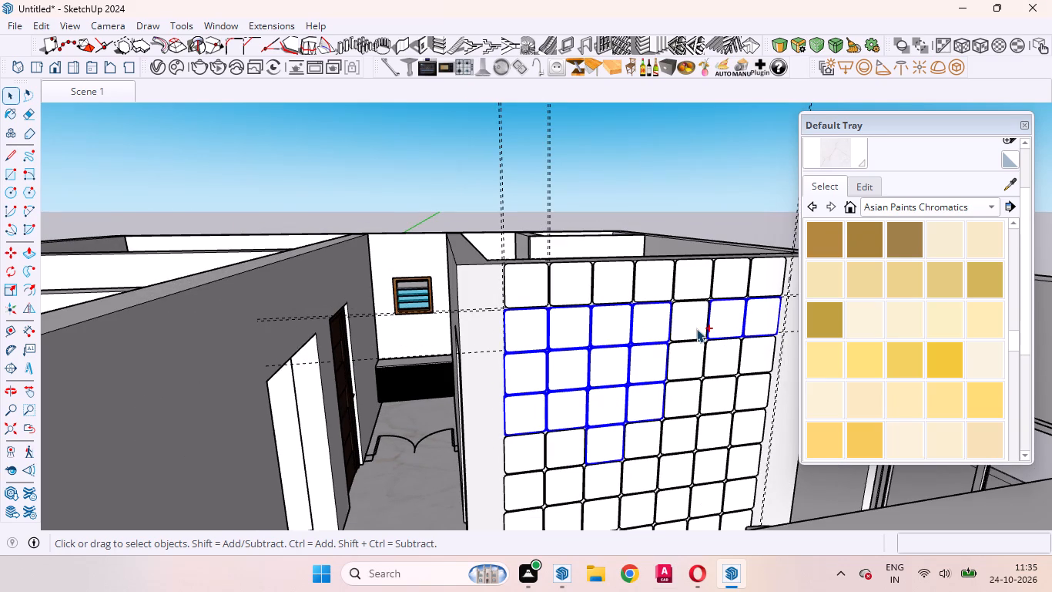
left_click(685, 326, "ctrl")
left_click(692, 362, "ctrl")
left_click(715, 363, "ctrl")
left_click(763, 362, "ctrl")
left_click(752, 399, "ctrl")
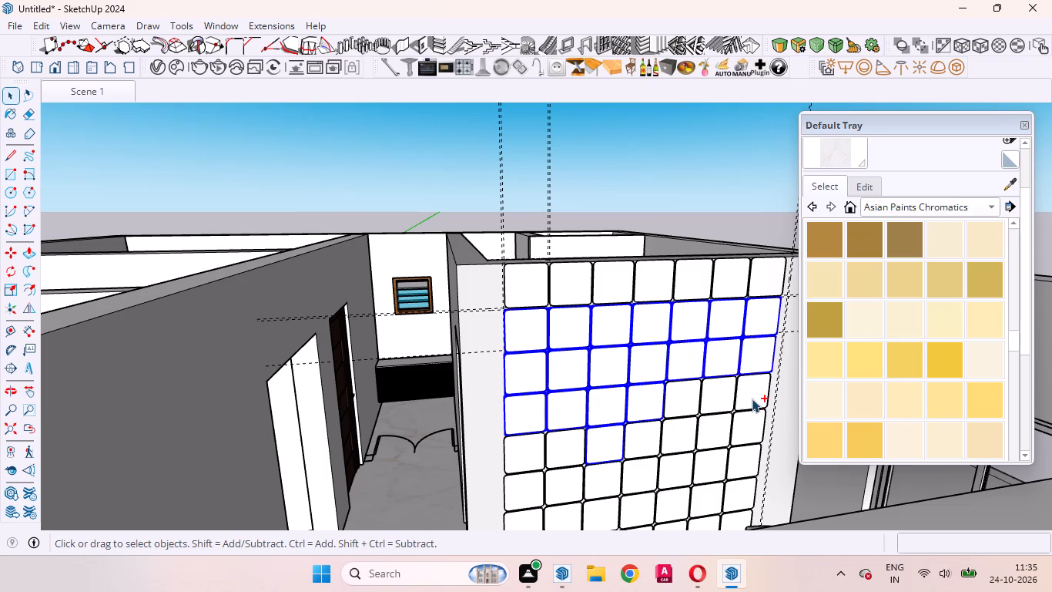
left_click(722, 401, "ctrl")
left_click(685, 401, "ctrl")
Add the six remaining panels of the fifth row to the selection.
left_click(684, 438, "ctrl")
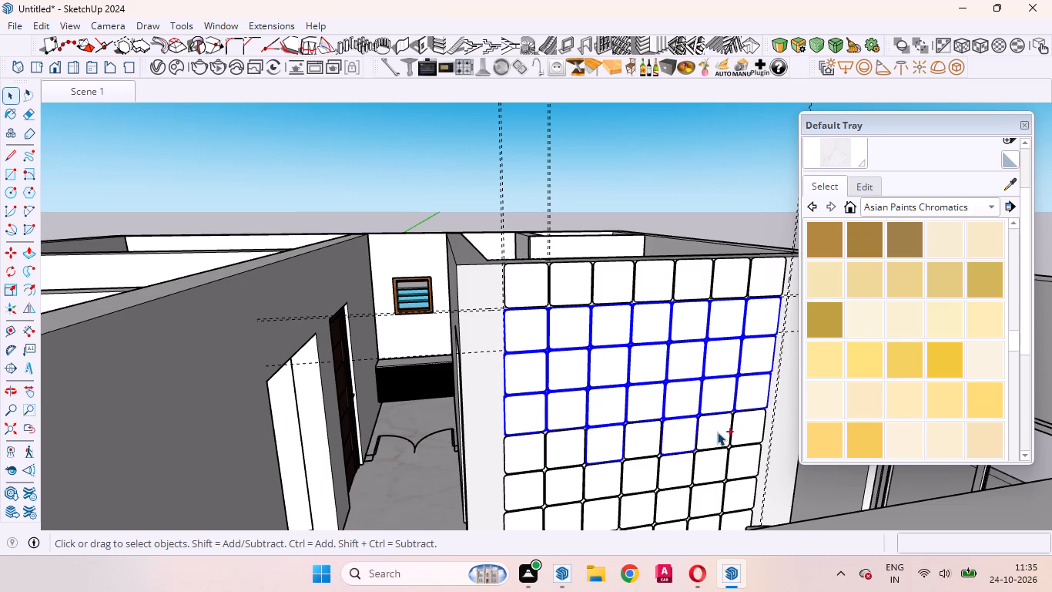
left_click(717, 432, "ctrl")
left_click(744, 433, "ctrl")
left_click(638, 446, "ctrl")
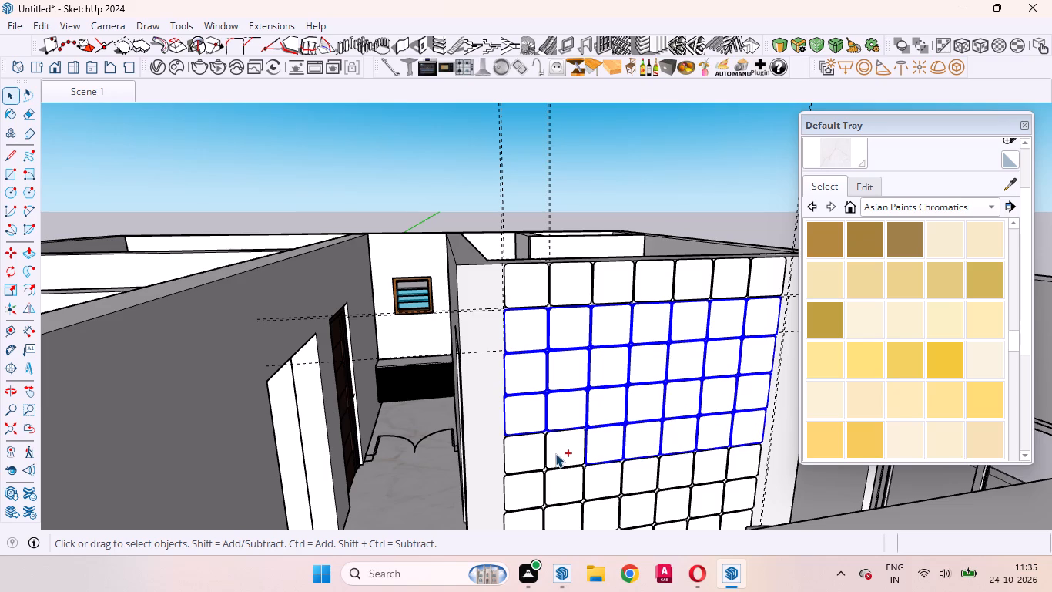
left_click(564, 448, "ctrl")
left_click(508, 448, "ctrl")
Add the four lowest panels of the column nearest the corridor, from the bottom row up to the sixth row, to the selection.
scroll(568, 355, "down", 5, "ctrl")
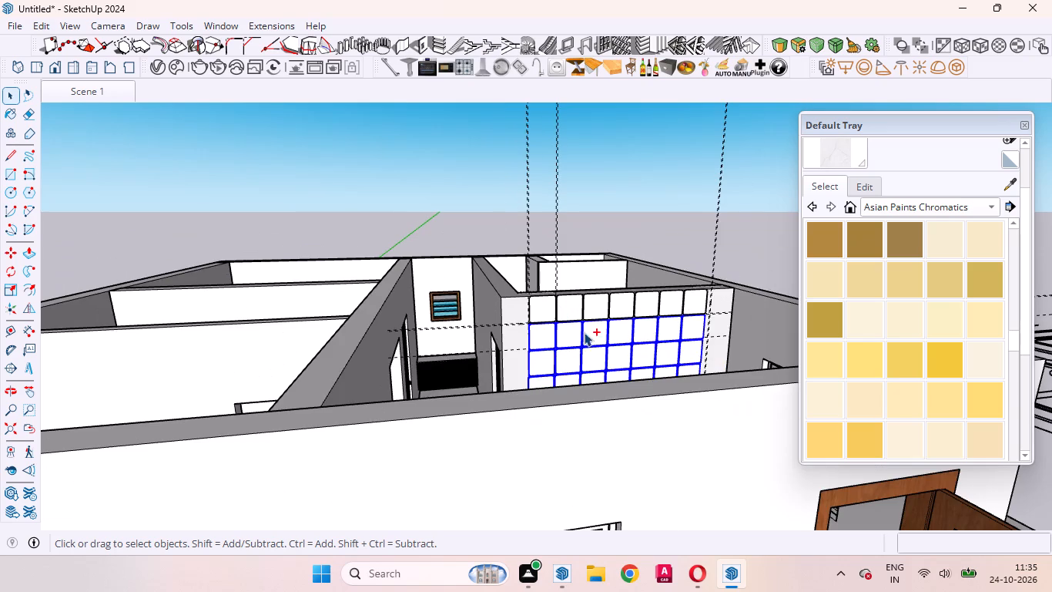
scroll(585, 334, "up", 1, "ctrl")
middle_click_drag(588, 373, 577, 526, "ctrl")
scroll(571, 524, "up", 9, "ctrl")
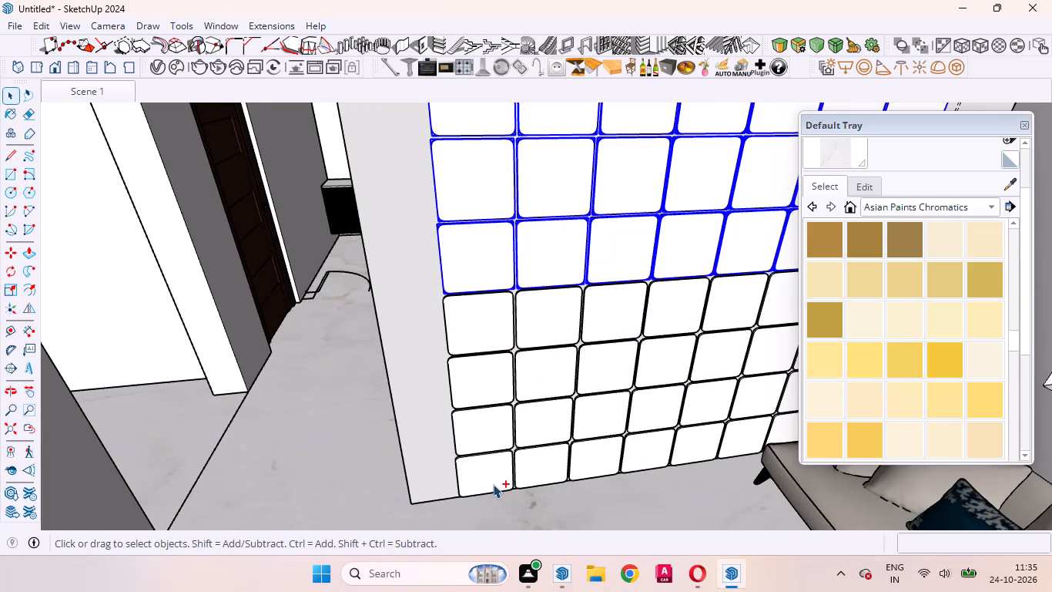
left_click(493, 481, "ctrl")
left_click(487, 429, "ctrl")
left_click(486, 393, "ctrl")
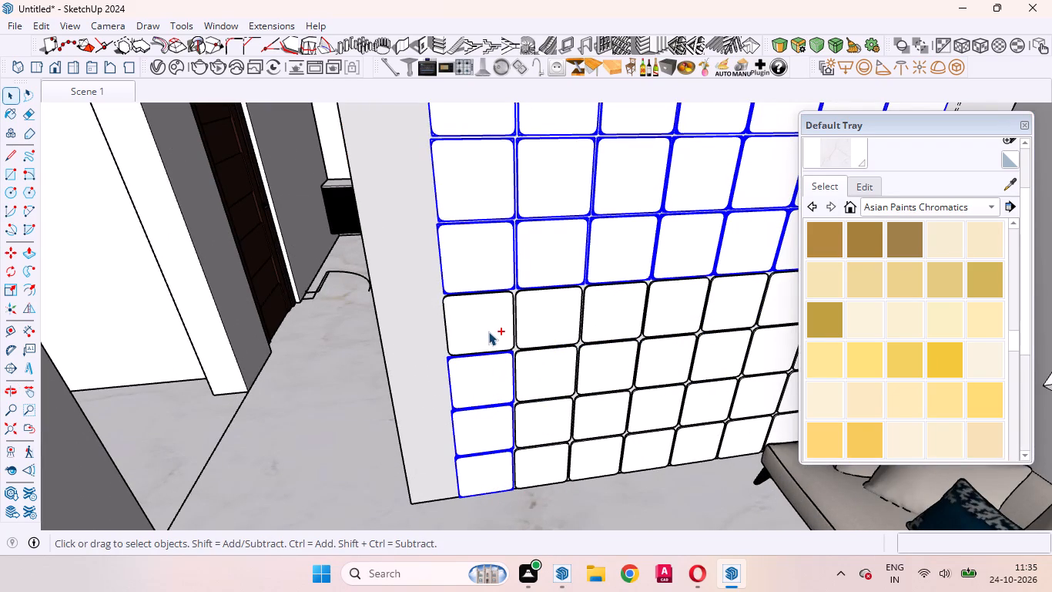
left_click(490, 327, "ctrl")
Add the second, third and fourth panels of rows six, seven and eight to the selection.
left_click(538, 308, "ctrl")
left_click(547, 367, "ctrl")
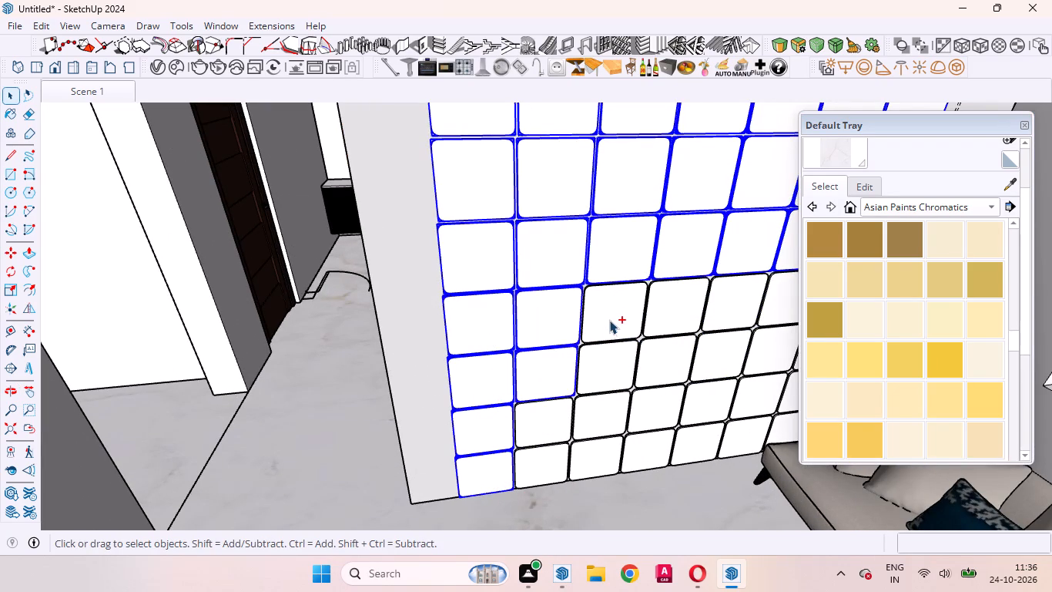
left_click(612, 312, "ctrl")
scroll(629, 367, "up", 6, "ctrl")
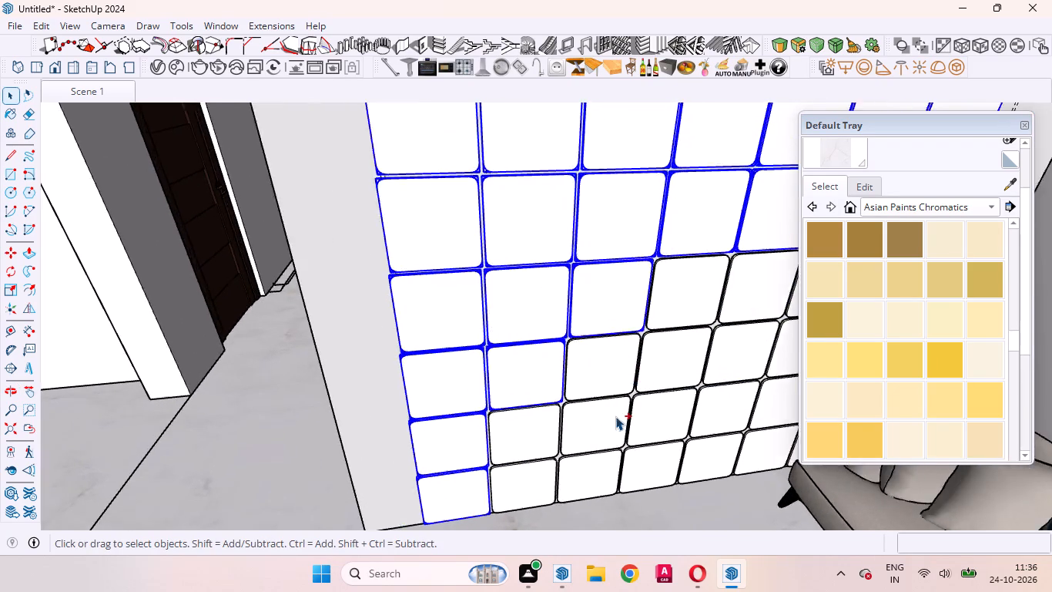
scroll(615, 416, "up", 3, "ctrl")
middle_click_drag(554, 481, 522, 350, "ctrl")
left_click(484, 431, "ctrl")
left_click(586, 325, "ctrl")
left_click(570, 448, "ctrl")
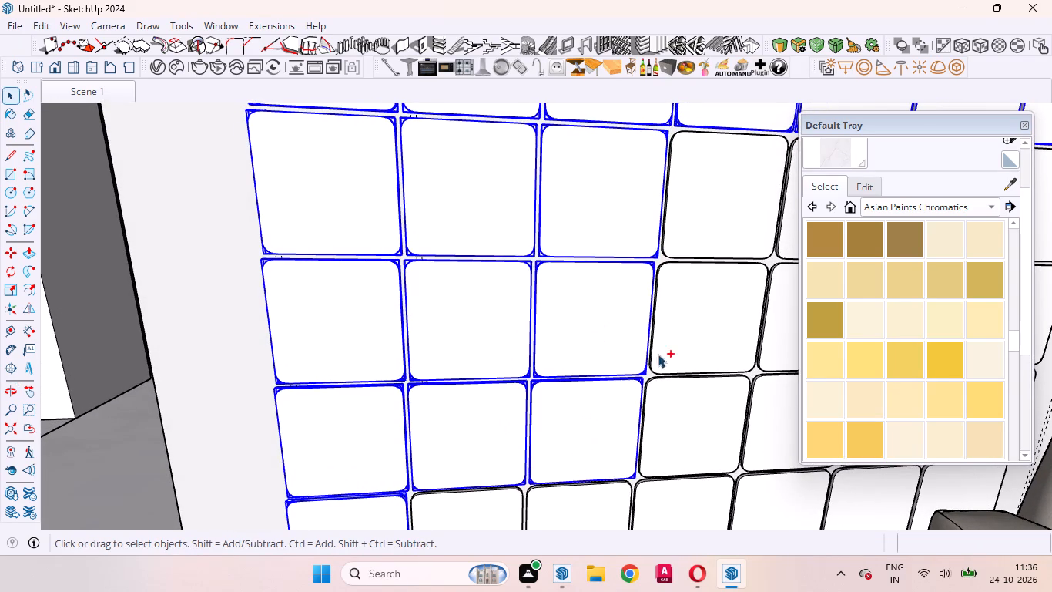
left_click(693, 311, "ctrl")
left_click(695, 406, "ctrl")
left_click(711, 193, "ctrl")
Add the fifth-column panels of rows six to eight and the bottom row's second to fifth panels to the selection.
scroll(505, 277, "down", 5, "ctrl")
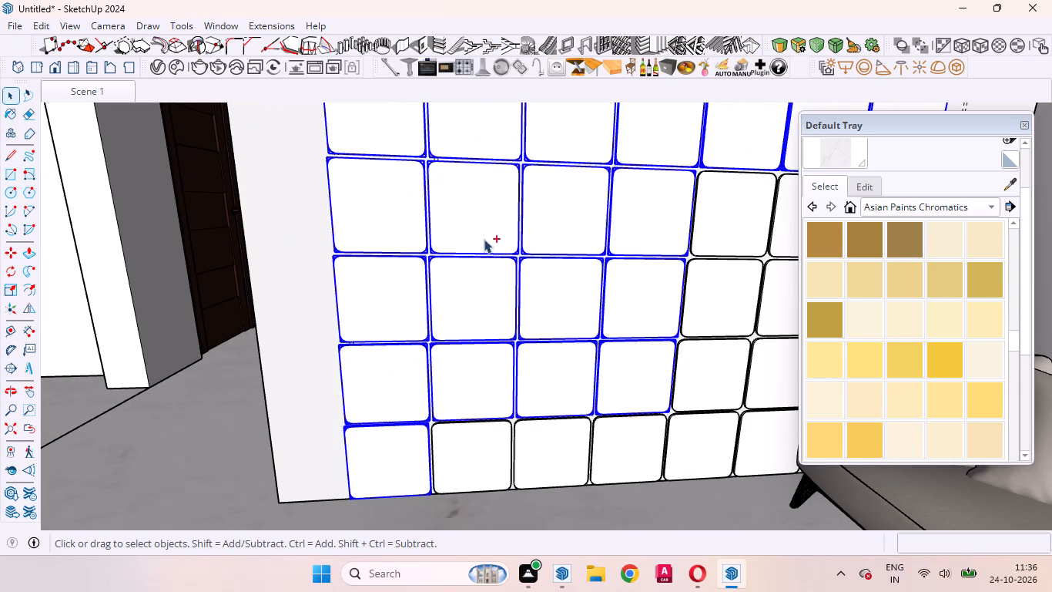
left_click(712, 224, "ctrl")
left_click(715, 293, "ctrl")
left_click(717, 362, "ctrl")
left_click(698, 452, "ctrl")
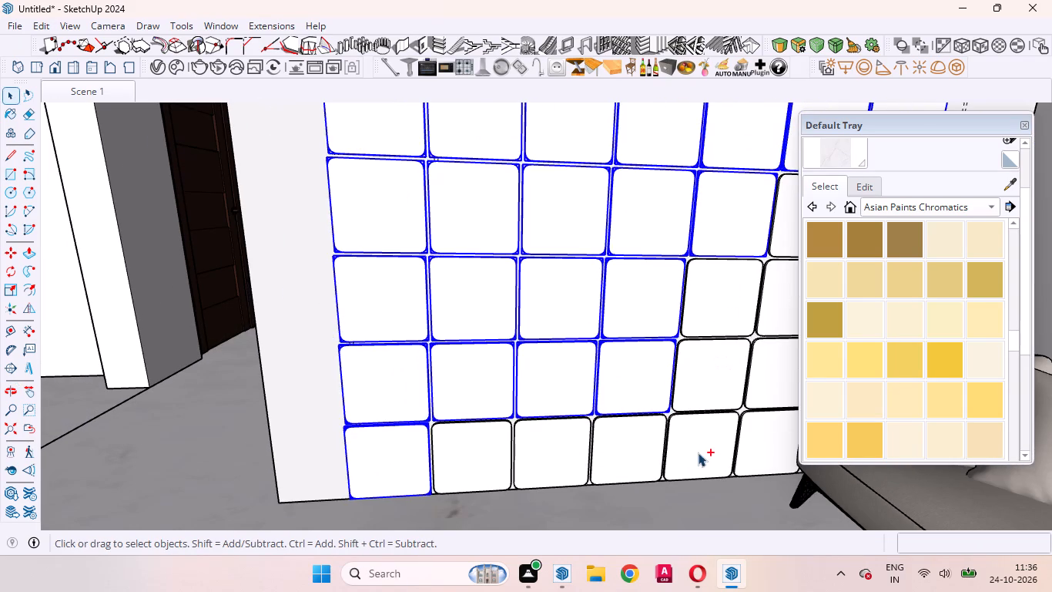
left_click(628, 459, "ctrl")
left_click(558, 456, "ctrl")
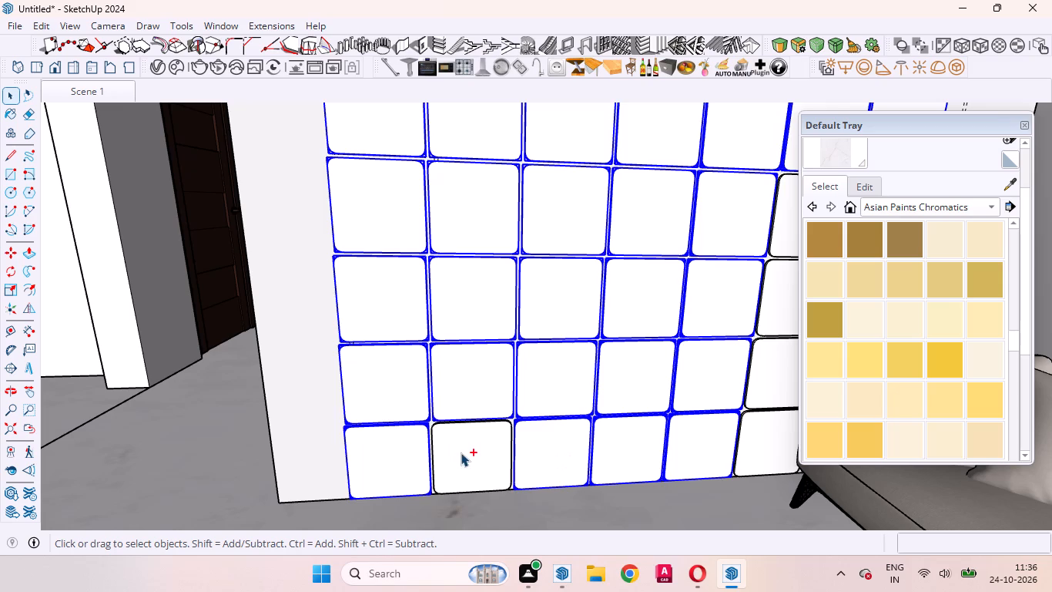
left_click(461, 452, "ctrl")
Add the panels of the two window-side columns, from the sixth row down to the bottom row, to the selection.
middle_click_drag(471, 321, 418, 515, "ctrl")
scroll(410, 498, "up", 1, "ctrl")
scroll(282, 365, "down", 8, "ctrl")
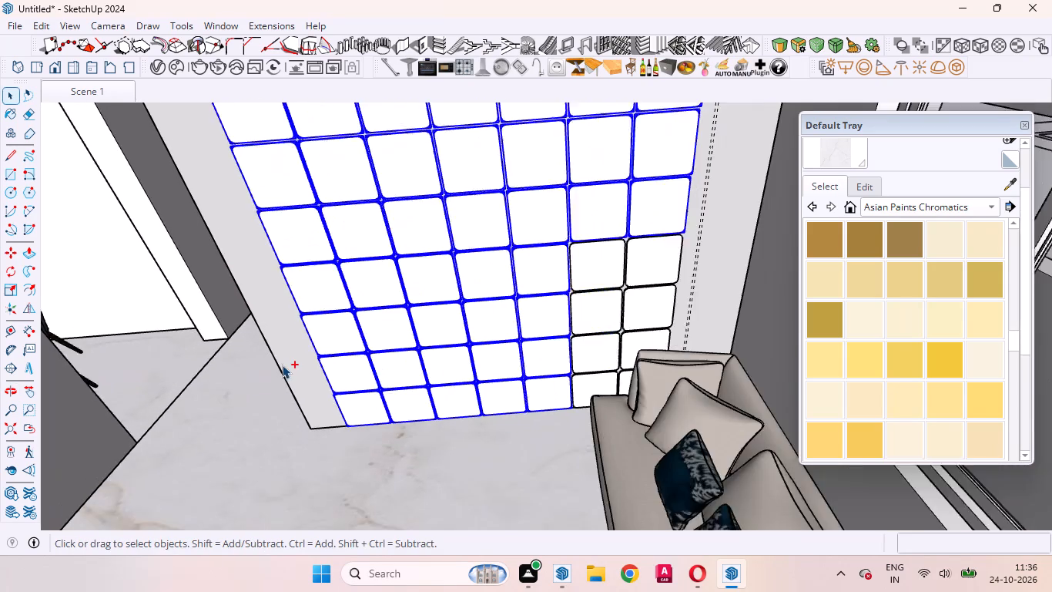
scroll(616, 310, "up", 5, "ctrl")
scroll(582, 410, "up", 5, "ctrl")
scroll(582, 410, "down", 1, "ctrl")
scroll(582, 410, "up", 4, "ctrl")
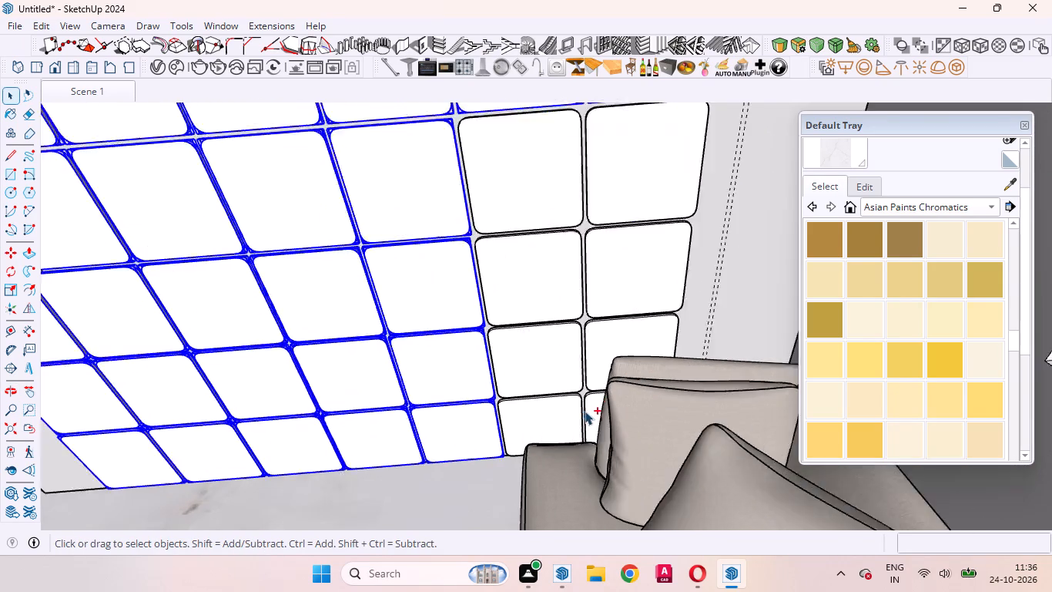
left_click(590, 411, "ctrl")
left_click(610, 313, "ctrl")
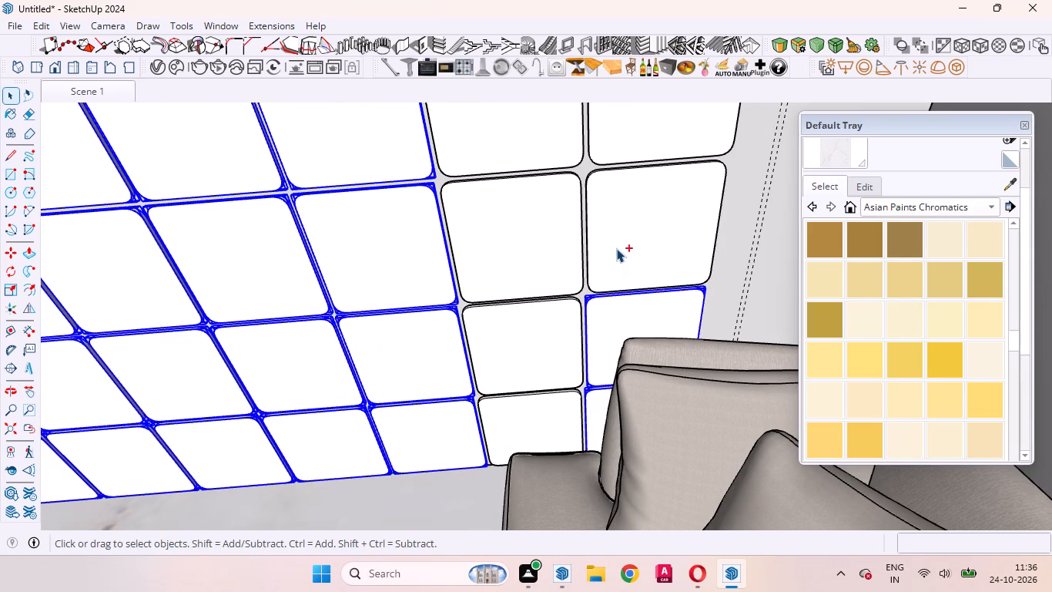
left_click(618, 243, "ctrl")
left_click(629, 134, "ctrl")
scroll(671, 334, "down", 5, "ctrl")
left_click(575, 165, "ctrl")
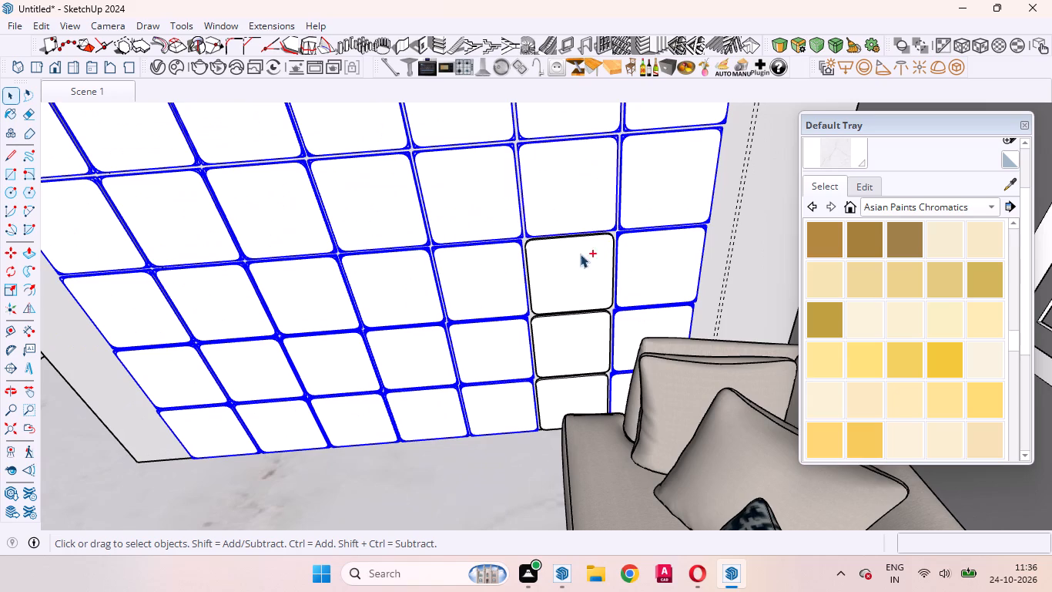
left_click(574, 276, "ctrl")
left_click(571, 341, "ctrl")
left_click(561, 391, "ctrl")
scroll(704, 201, "down", 2)
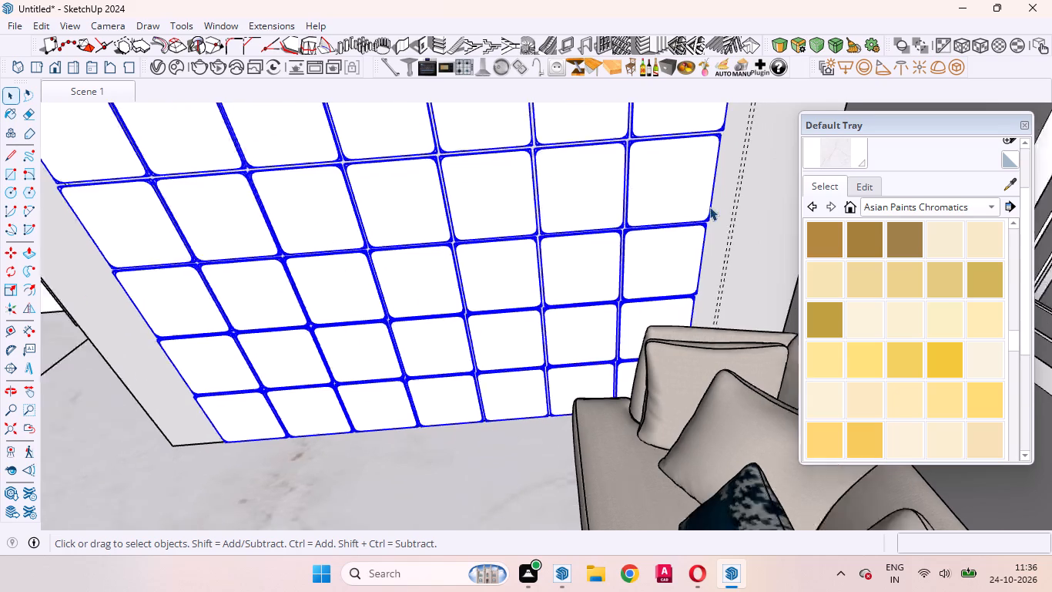
Examine how the selected panels line up with the guides and the top row at the wall's corridor-side end.
scroll(709, 207, "down", 6)
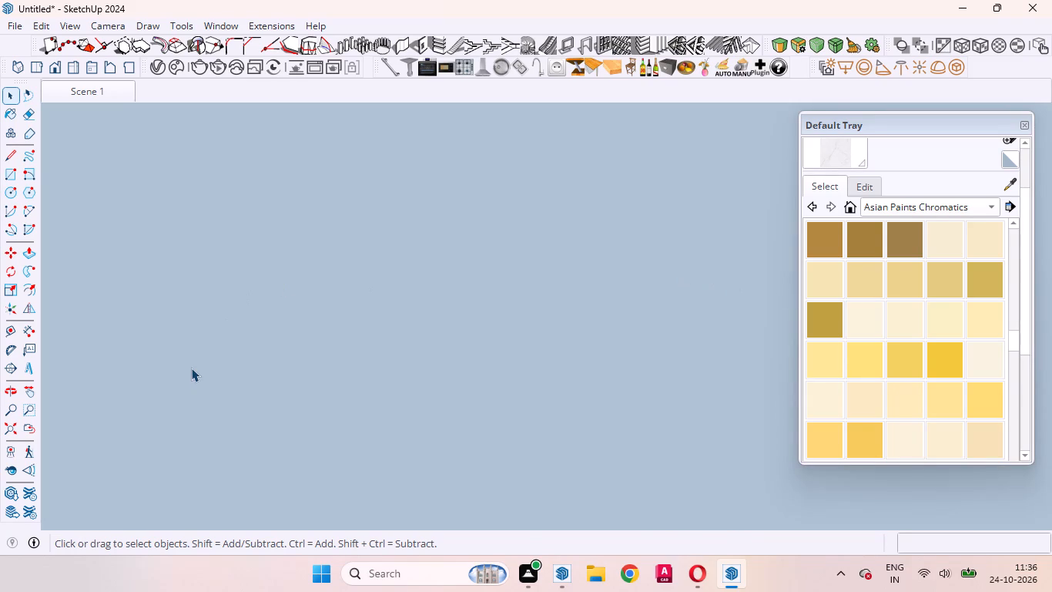
left_click(33, 427, "ctrl")
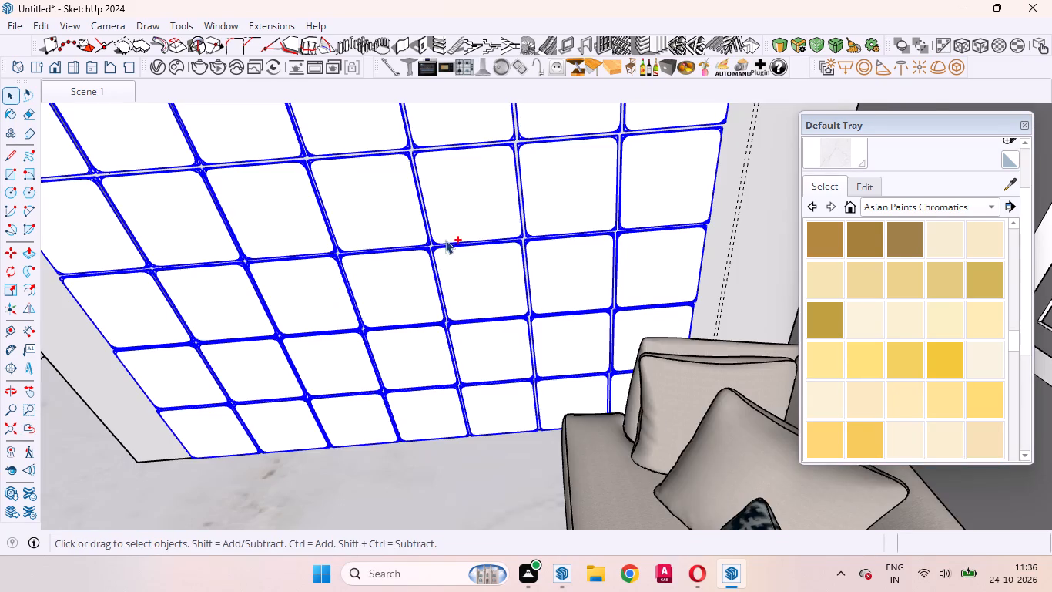
scroll(567, 314, "down", 13, "ctrl")
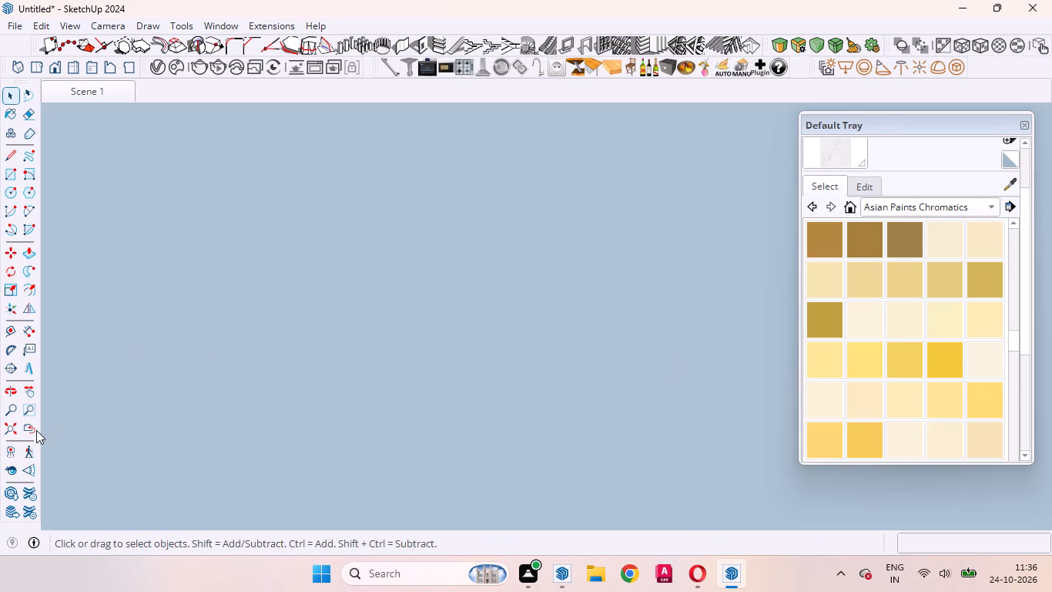
left_click(34, 430, "ctrl")
middle_click_drag(647, 245, 673, 479, "ctrl")
scroll(685, 274, "down", 3, "ctrl")
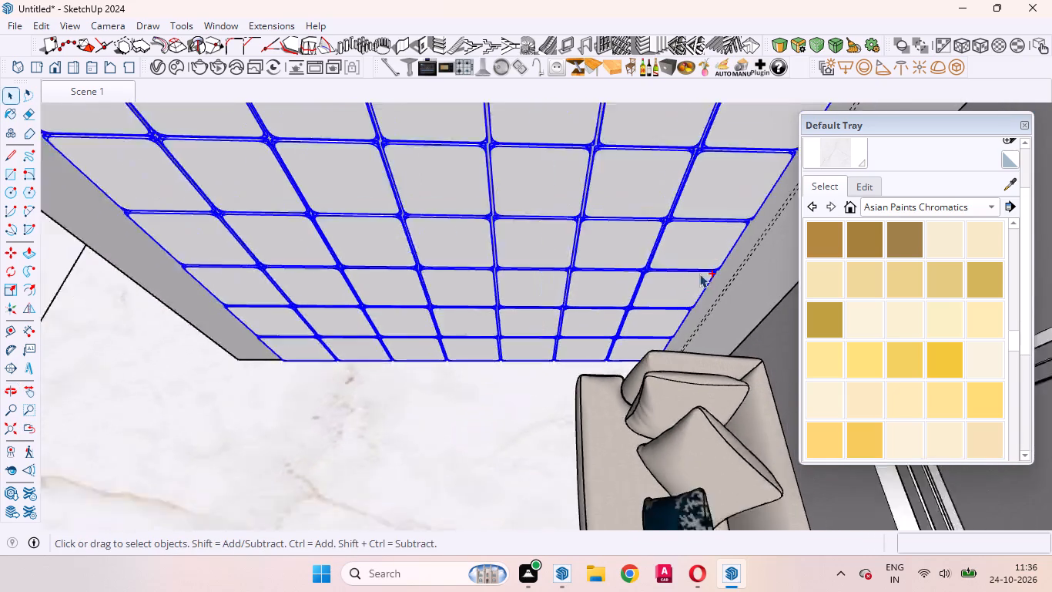
scroll(699, 274, "down", 11, "ctrl")
scroll(531, 156, "up", 14, "ctrl")
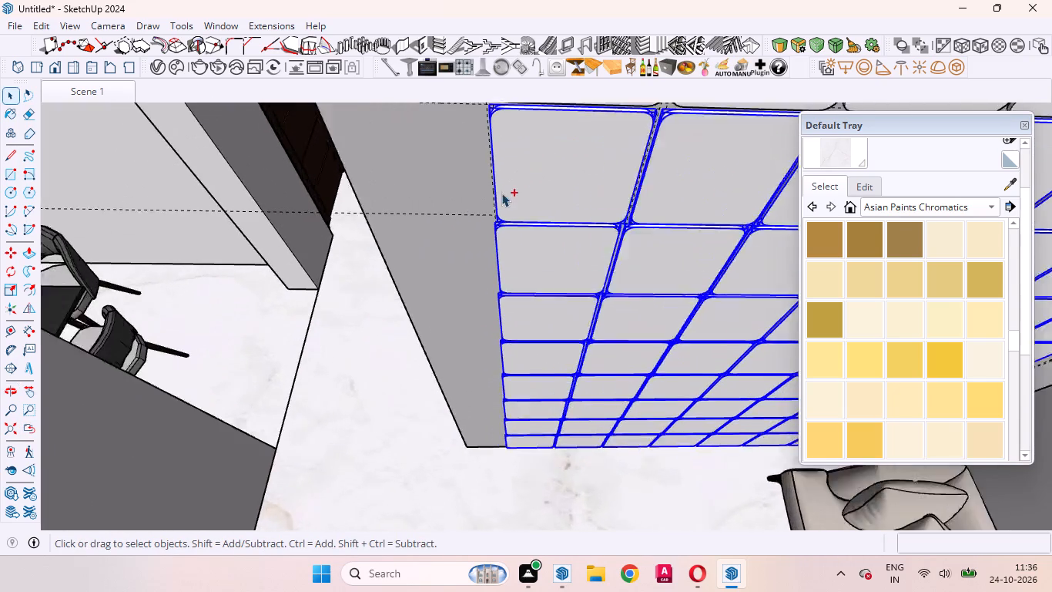
scroll(501, 193, "up", 20, "ctrl")
middle_click_drag(508, 291, 519, 197, "ctrl")
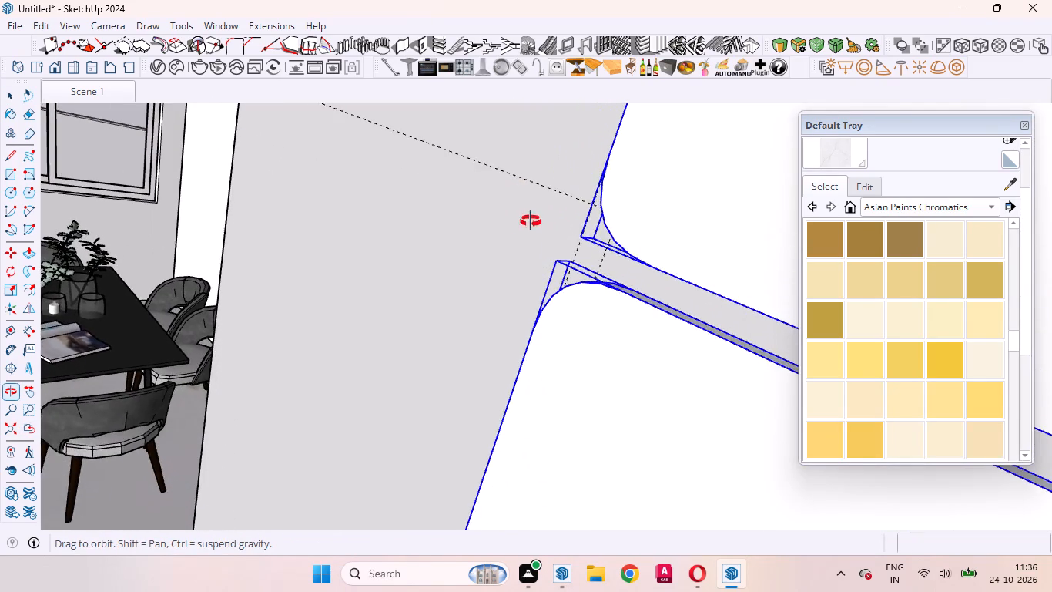
scroll(504, 239, "down", 6, "ctrl")
scroll(502, 242, "up", 1, "ctrl")
scroll(502, 242, "down", 3, "ctrl")
scroll(525, 300, "down", 12, "ctrl")
middle_click_drag(572, 379, 585, 384, "ctrl")
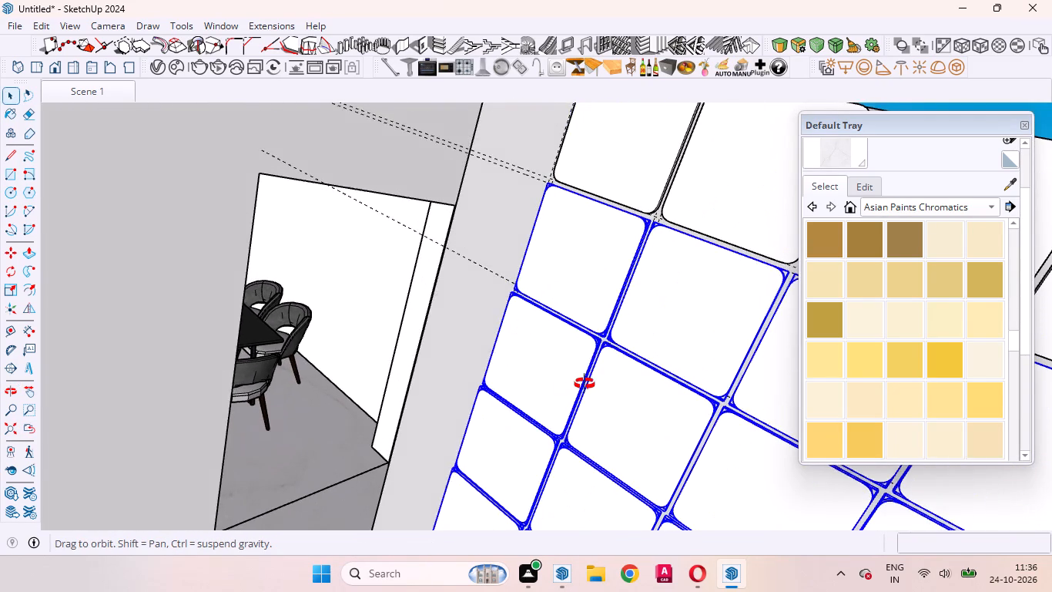
middle_click_drag(585, 384, 874, 436, "ctrl")
scroll(354, 263, "down", 4, "ctrl")
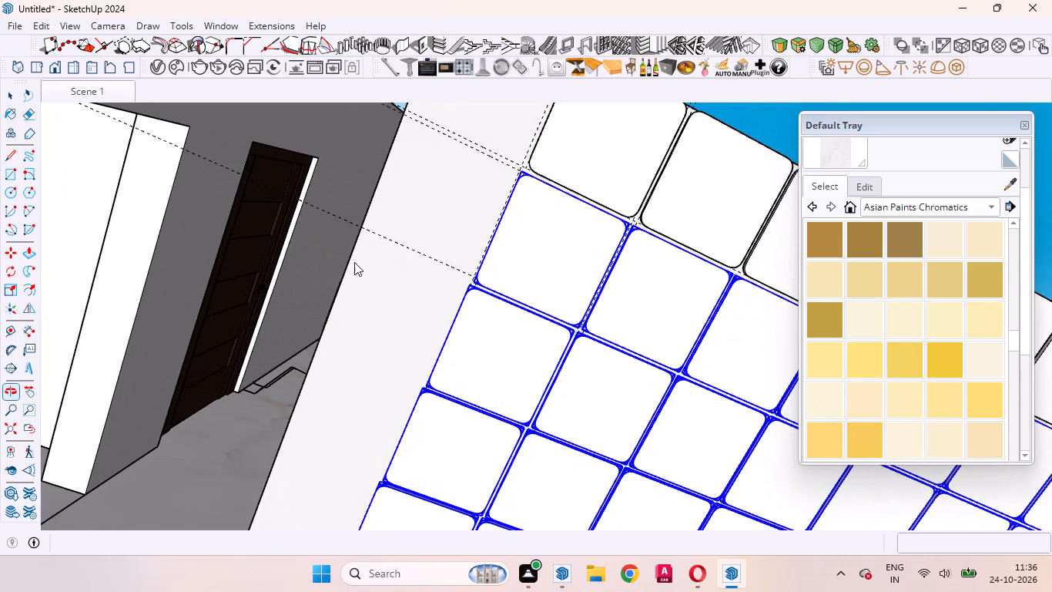
scroll(319, 264, "down", 4)
scroll(525, 264, "down", 2)
scroll(536, 330, "down", 5)
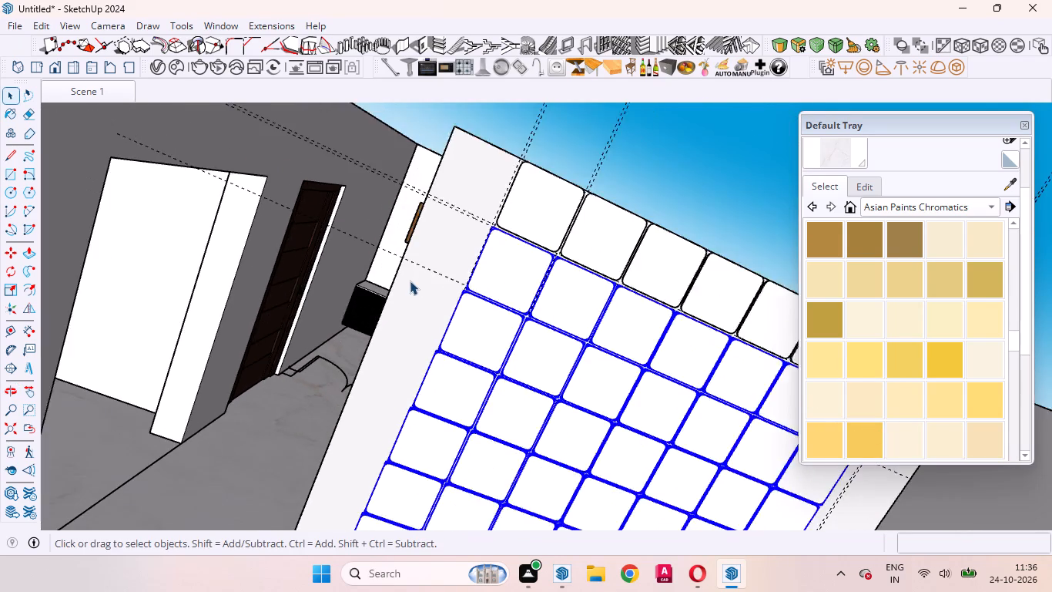
Remove all seven second-row panels from the selection, keeping the rows from the third down selected.
scroll(525, 314, "up", 8, "ctrl")
scroll(495, 277, "down", 5, "ctrl")
scroll(475, 348, "up", 2, "ctrl")
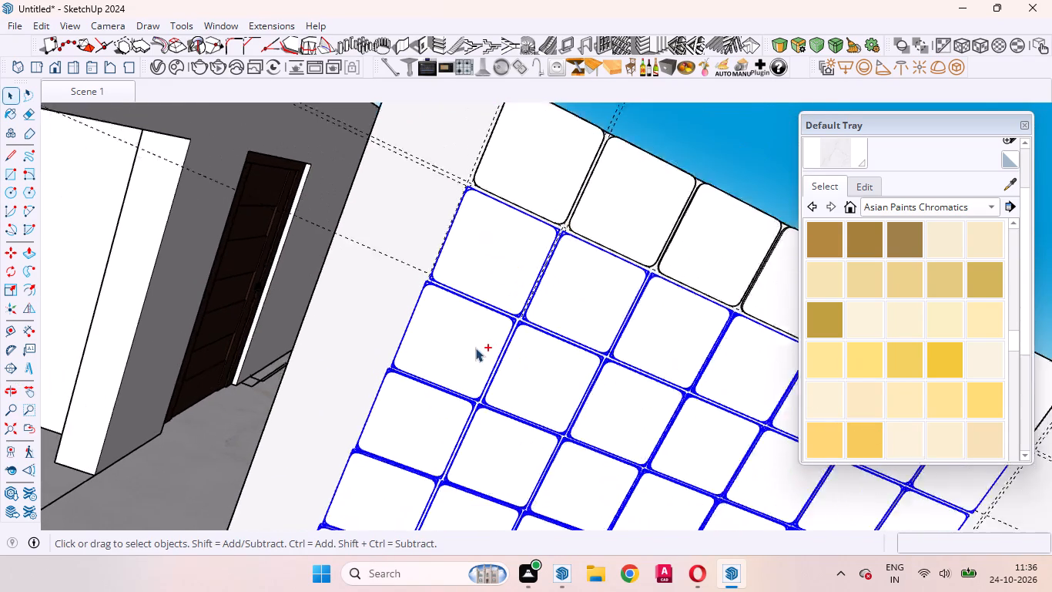
scroll(475, 348, "up", 4, "ctrl")
left_click(511, 230, "shift")
left_click(633, 273, "shift")
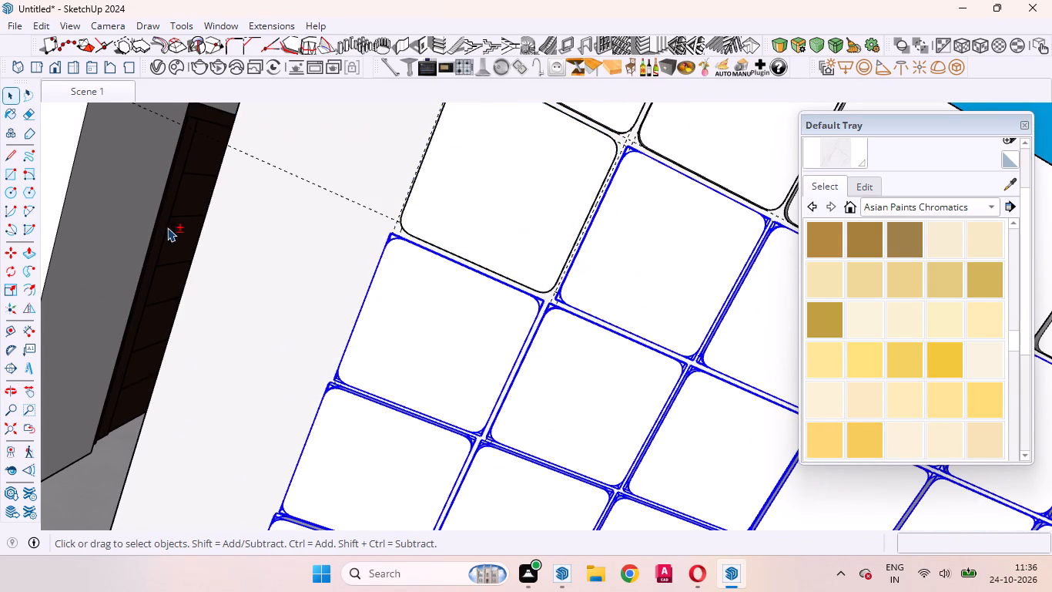
scroll(160, 227, "down", 9, "shift")
left_click(397, 267, "shift")
left_click(457, 298, "shift")
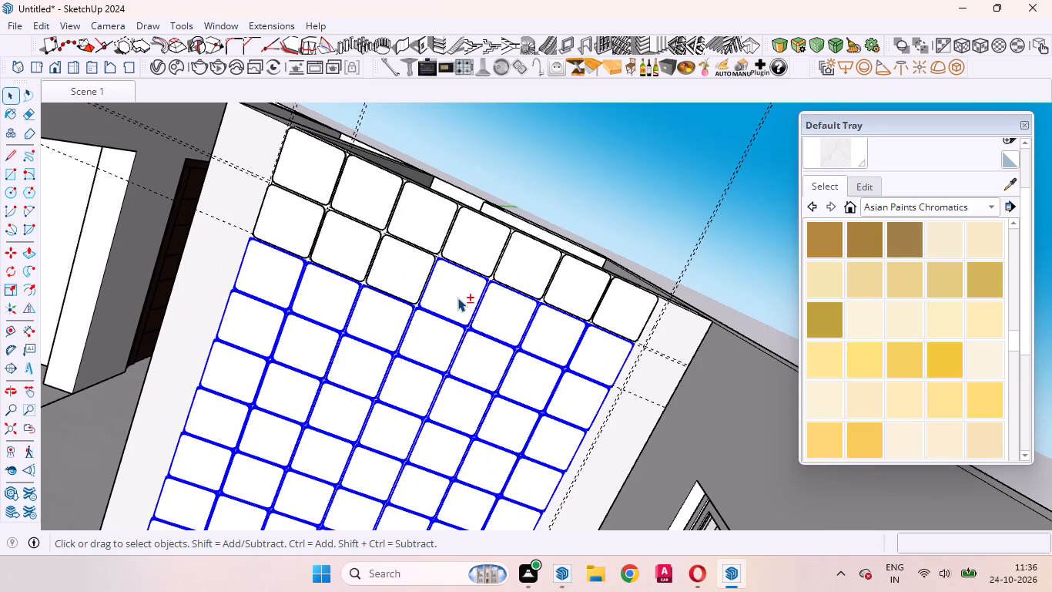
left_click(513, 314, "shift")
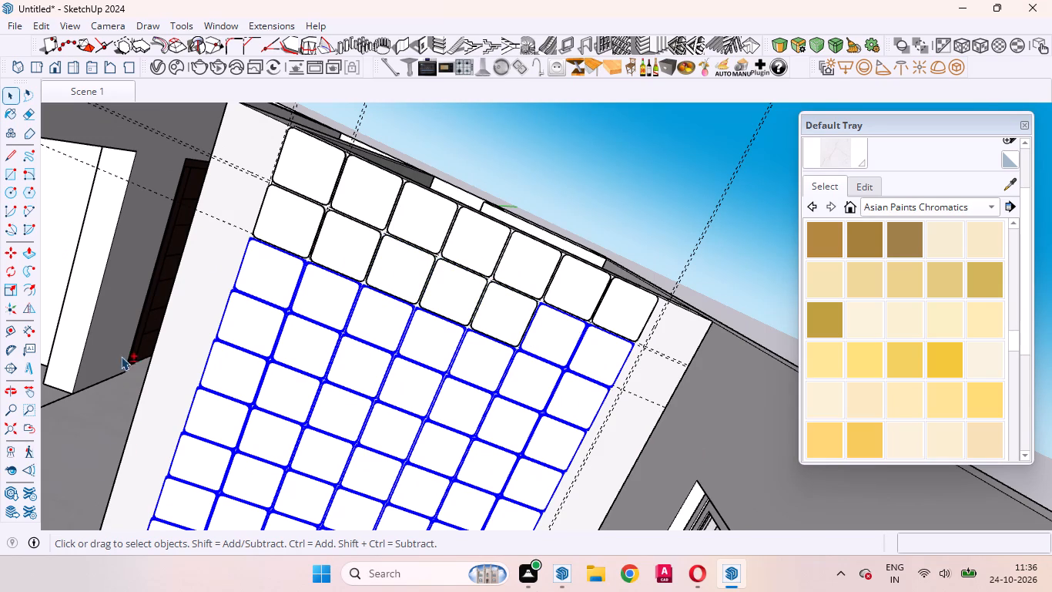
left_click(557, 345, "shift")
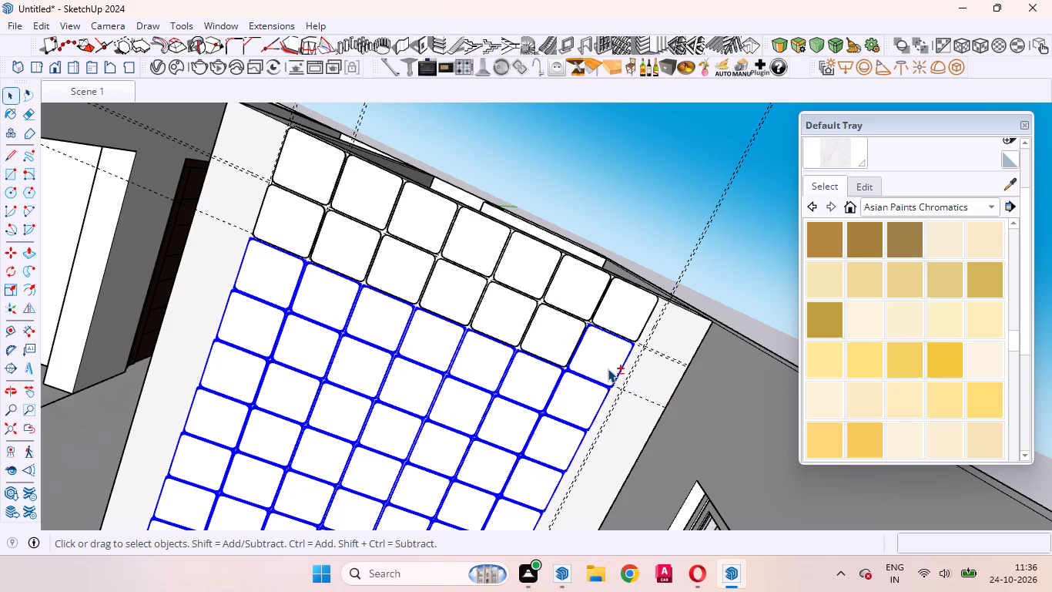
left_click(608, 368, "shift")
Move the selected rows of panels about 5/8" sideways toward the window end, onto the corridor-side vertical guide.
scroll(238, 287, "down", 5)
scroll(280, 313, "up", 6)
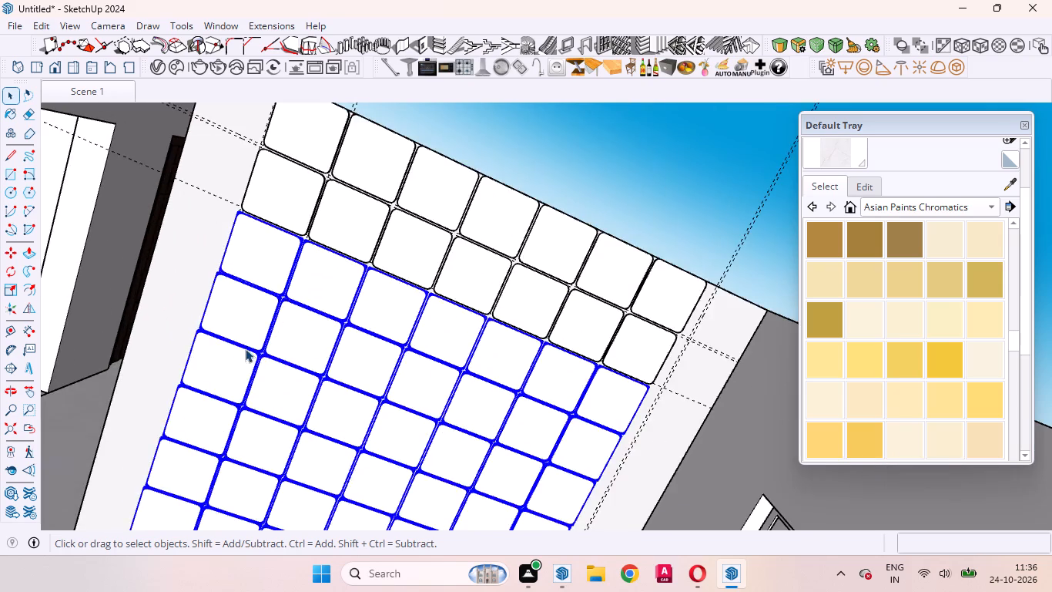
middle_click_drag(245, 348, 401, 344)
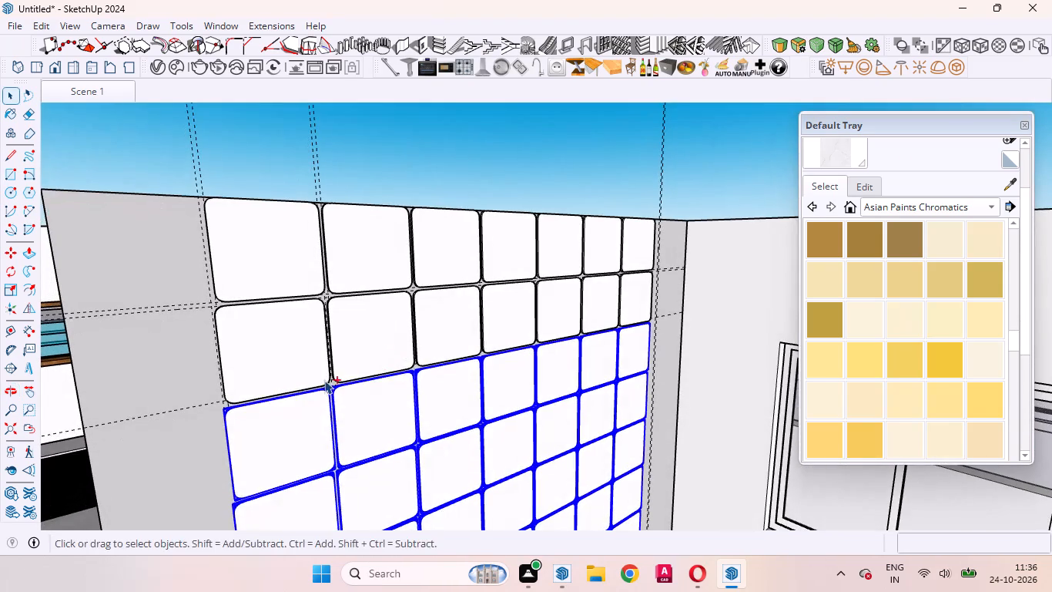
scroll(393, 236, "down", 4, "ctrl")
scroll(272, 413, "up", 18, "ctrl")
middle_click_drag(300, 433, 285, 428, "ctrl")
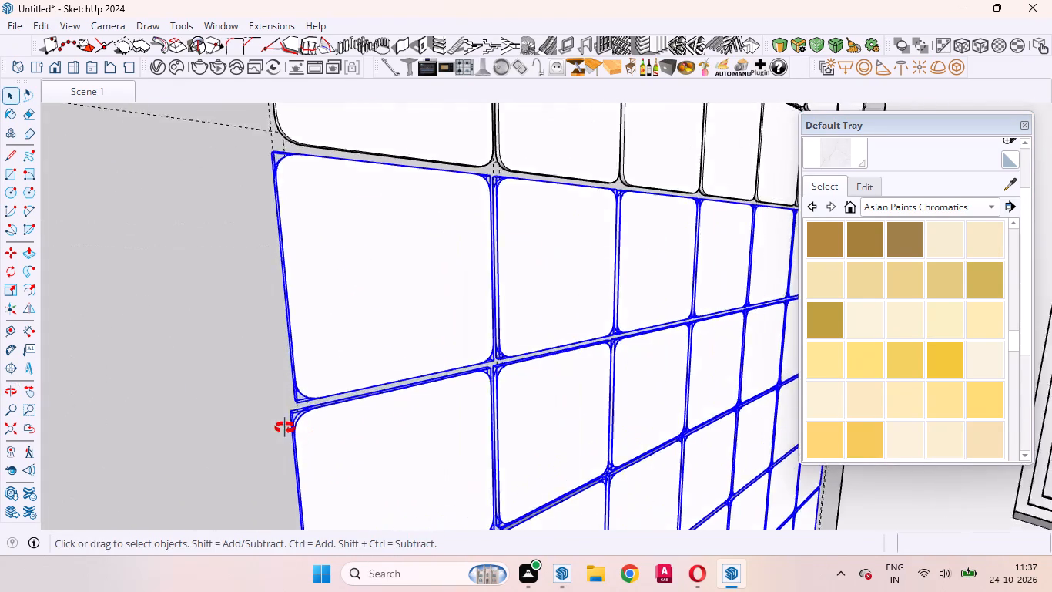
middle_click_drag(285, 428, 217, 248, "ctrl")
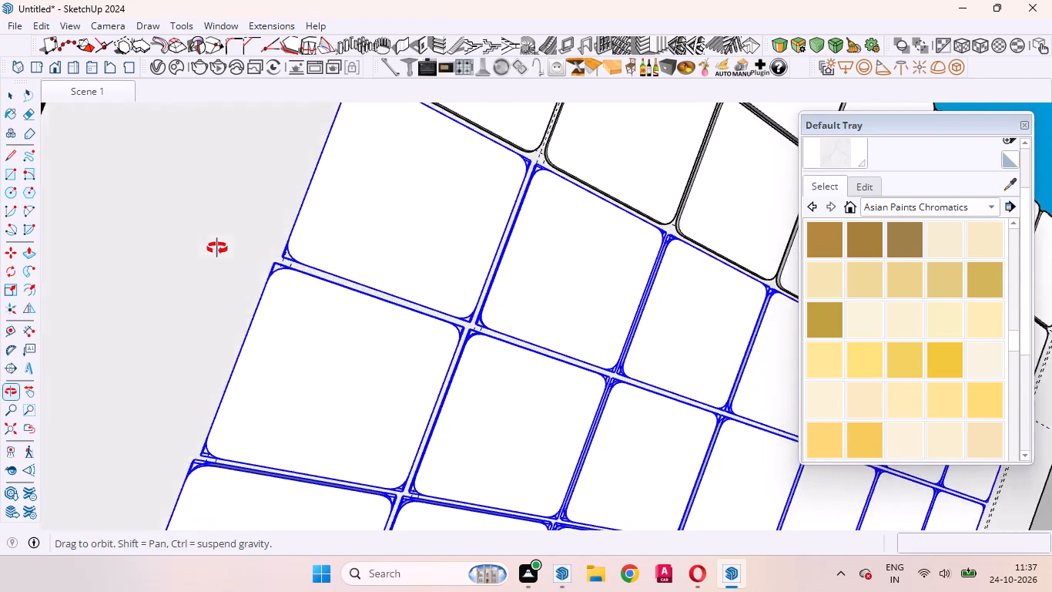
middle_click_drag(217, 248, 179, 214, "ctrl")
scroll(272, 345, "down", 9, "ctrl")
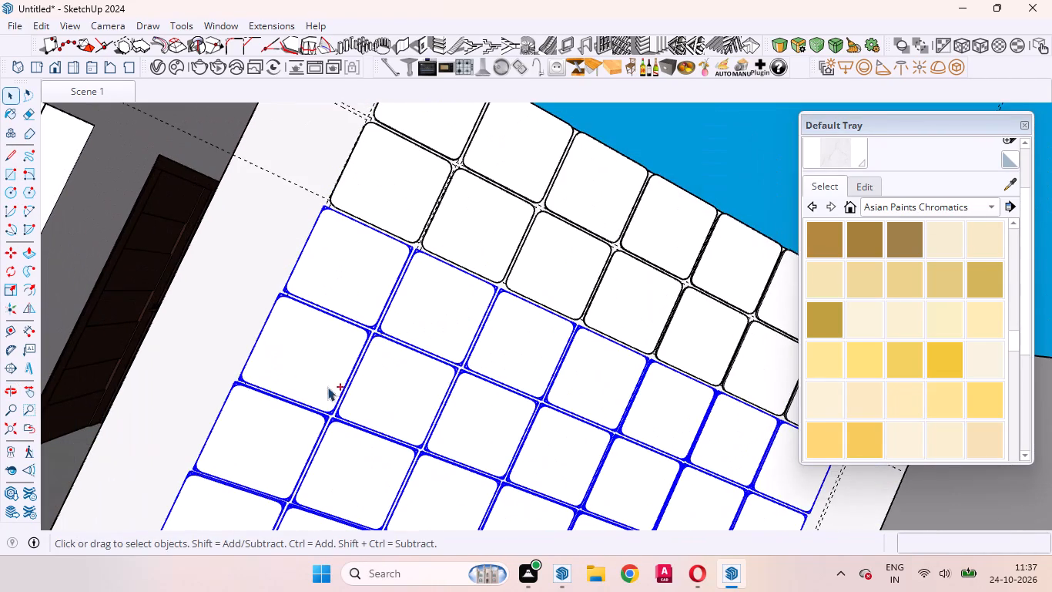
middle_click_drag(385, 406, 618, 526, "ctrl")
scroll(286, 282, "up", 8, "ctrl")
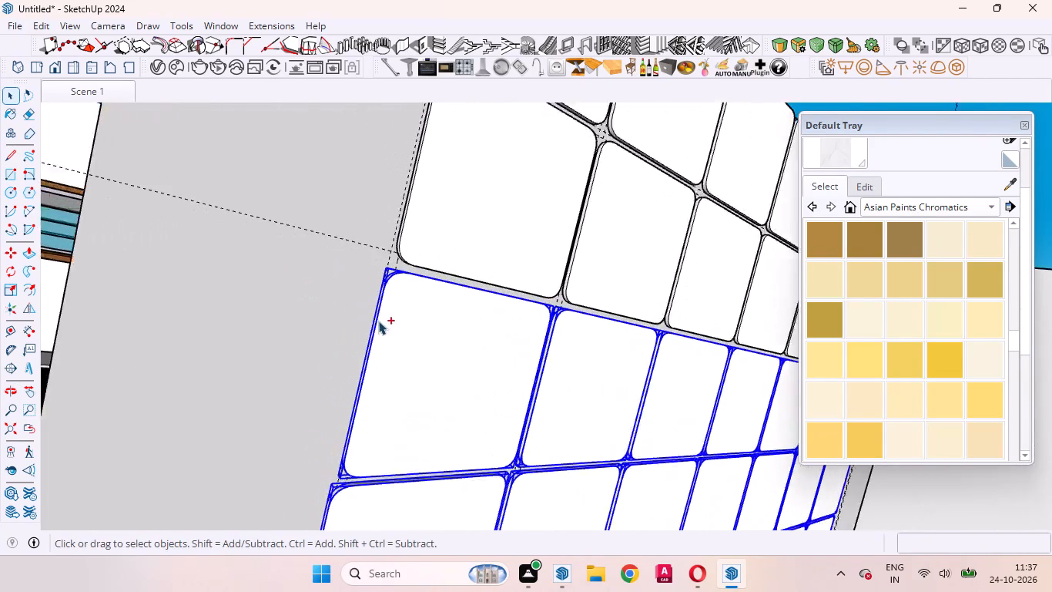
scroll(378, 321, "up", 1, "ctrl")
key("m")
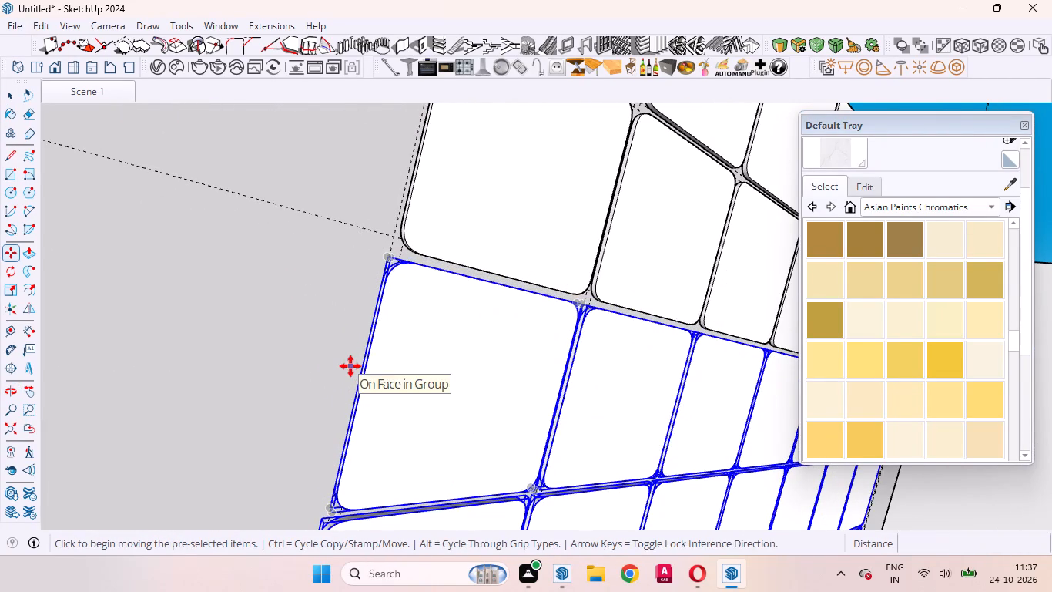
left_click(350, 366)
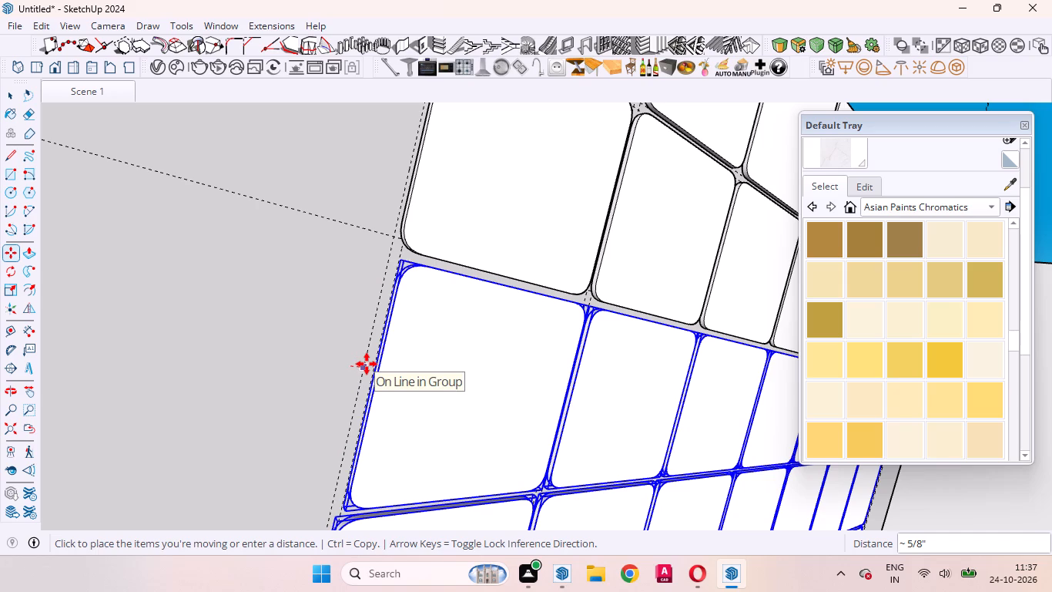
left_click(367, 364)
Check the alignment of the moved rows' corridor-side edge against the vertical guide and the rows above.
middle_click_drag(437, 402, 352, 373)
scroll(384, 328, "down", 4)
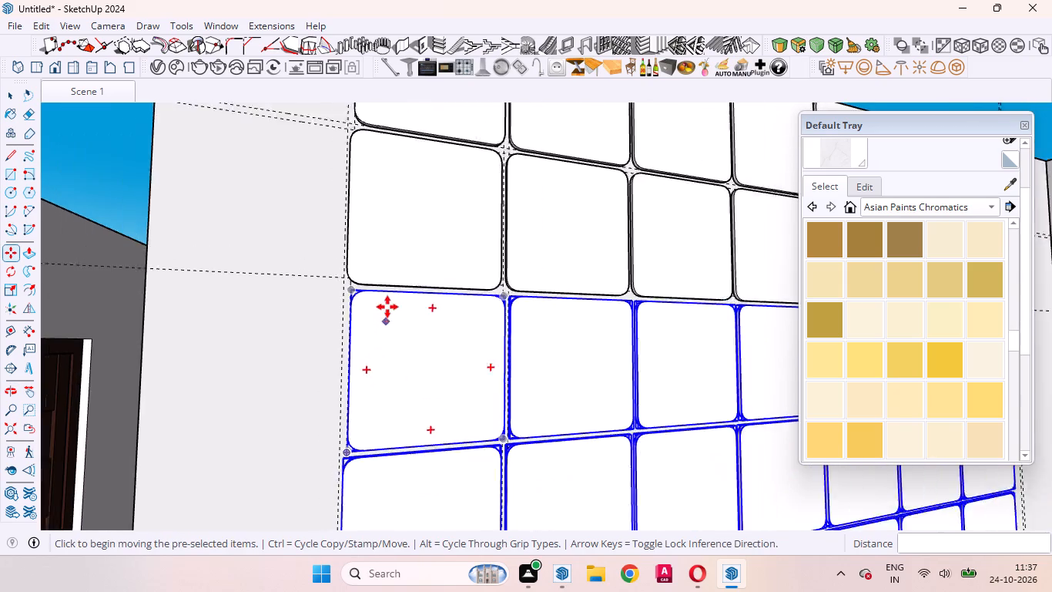
scroll(387, 307, "down", 5)
scroll(383, 440, "up", 11)
middle_click_drag(351, 476, 364, 468)
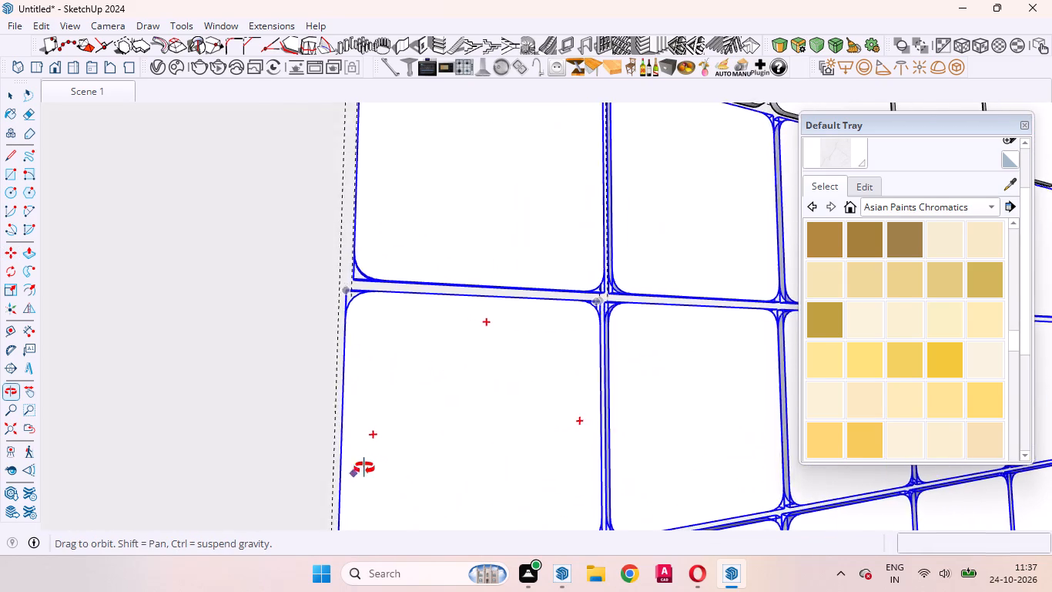
middle_click_drag(364, 468, 325, 423)
scroll(327, 418, "up", 1)
scroll(370, 341, "down", 8)
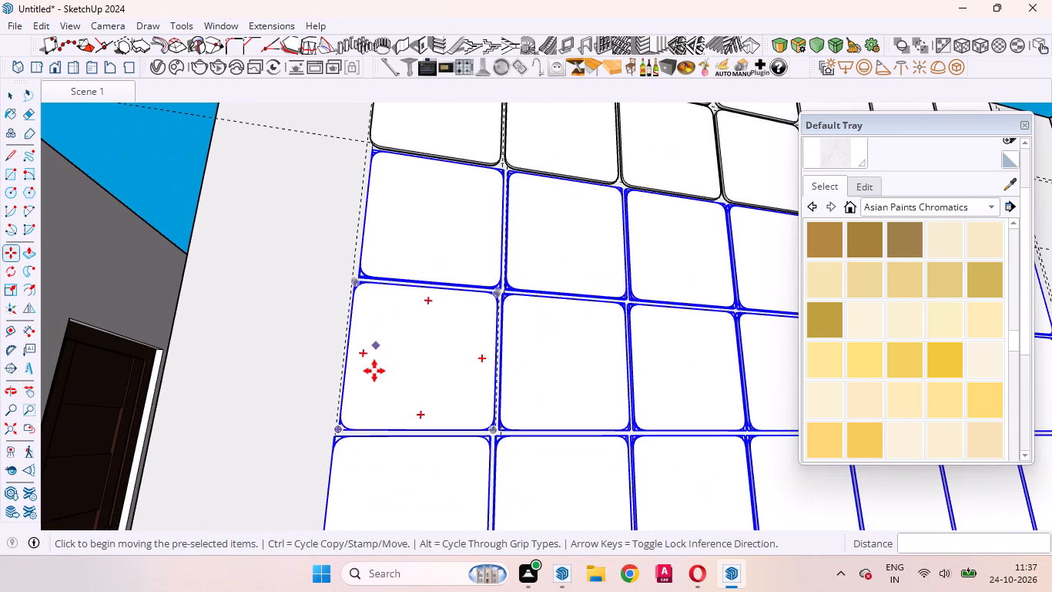
key("space")
Move all seven second-row panels about 1/8" sideways toward the window end.
scroll(360, 309, "down", 5)
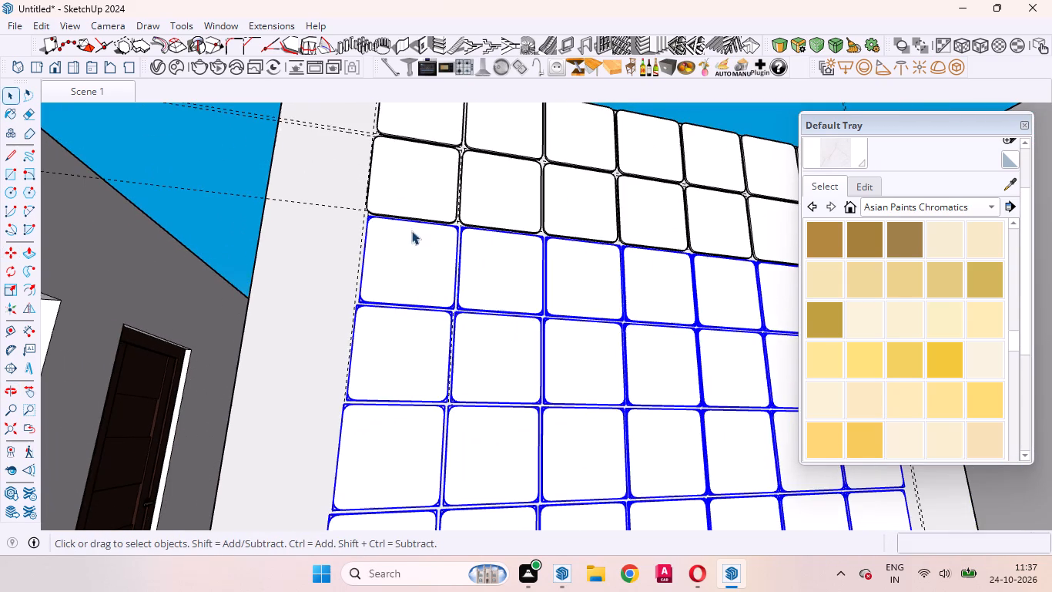
middle_click_drag(407, 279, 380, 417)
left_click(384, 240)
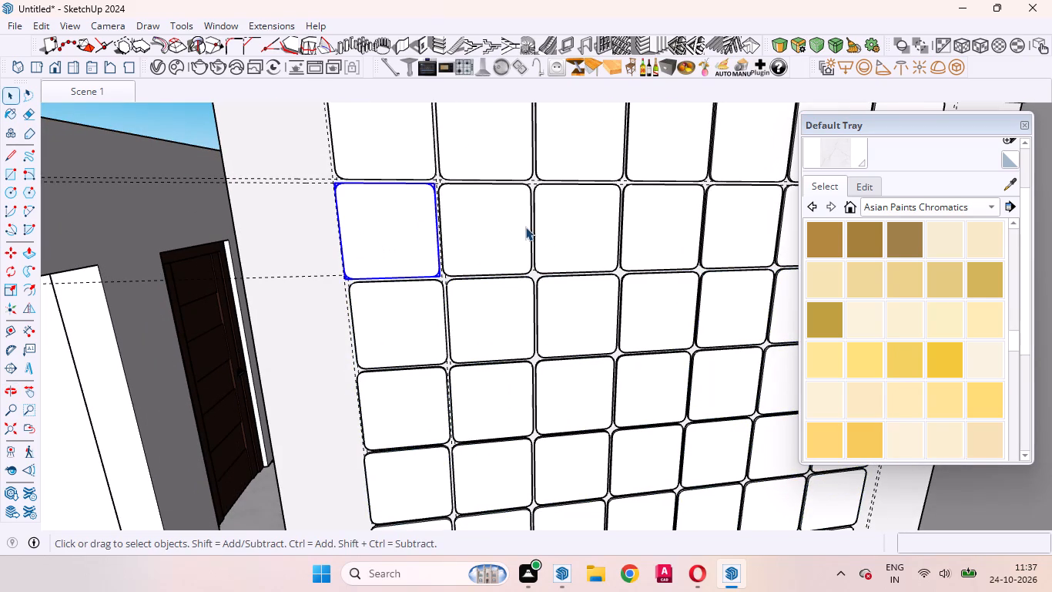
left_click(495, 230, "ctrl")
left_click(586, 230, "ctrl")
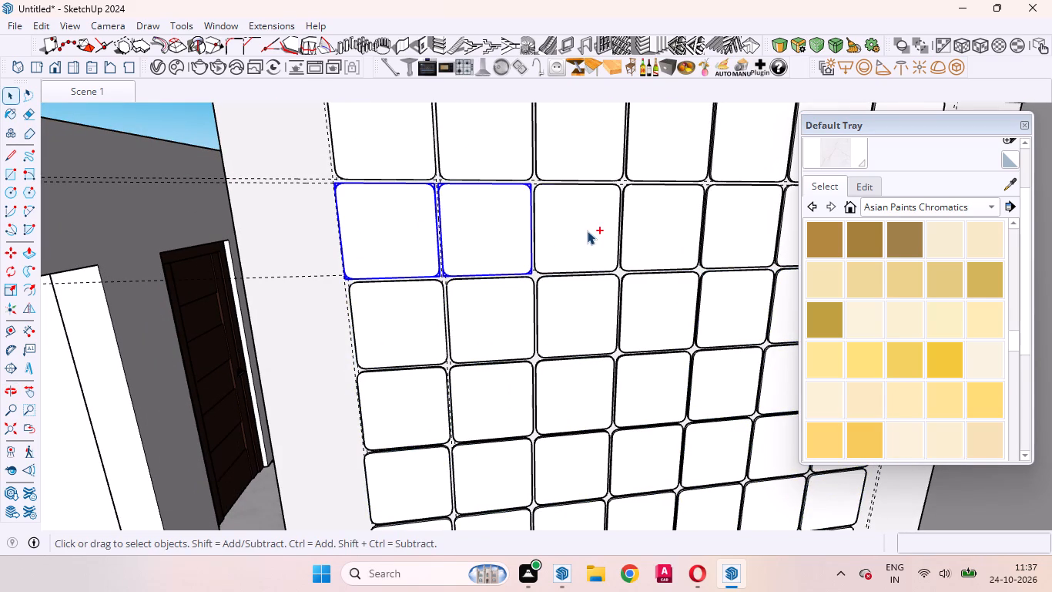
scroll(313, 284, "down", 4, "ctrl")
left_click(568, 247, "ctrl")
left_click(616, 247, "ctrl")
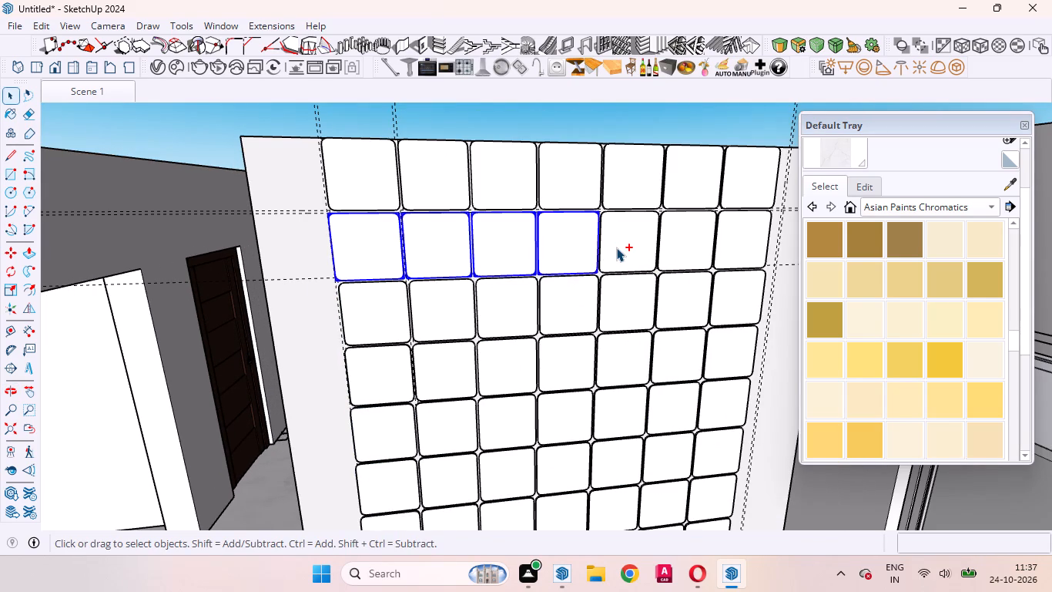
left_click(695, 239, "ctrl")
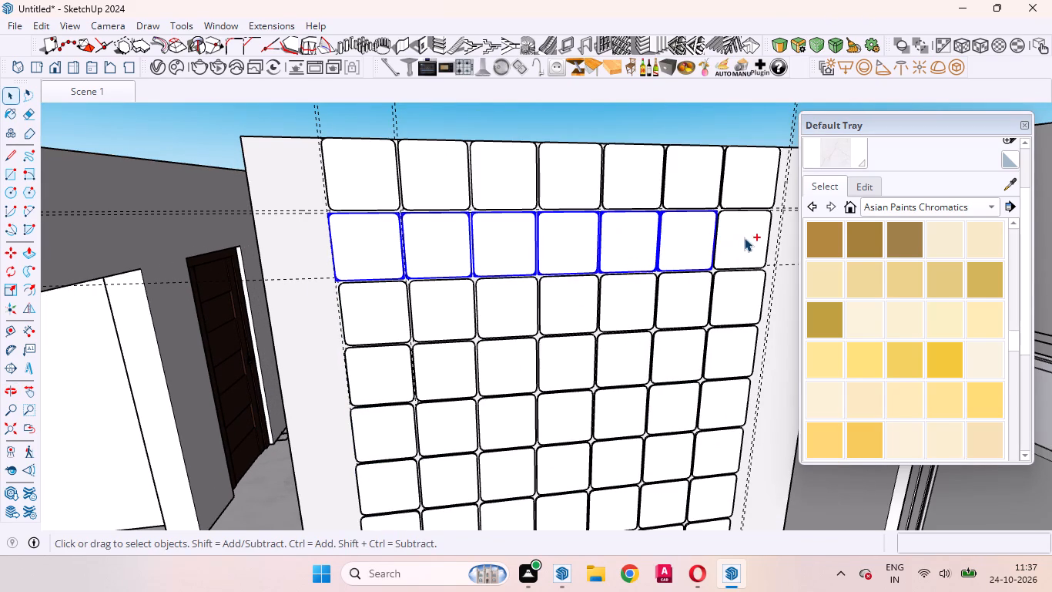
left_click(744, 237, "ctrl")
scroll(325, 251, "up", 16, "ctrl")
middle_click_drag(326, 327, 357, 316, "ctrl")
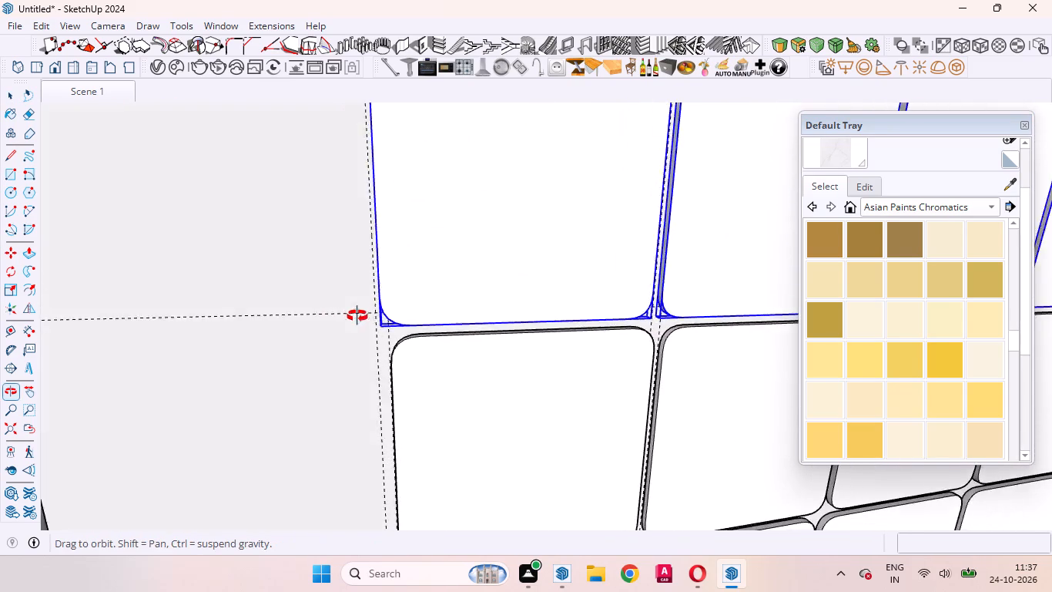
middle_click_drag(357, 316, 394, 303, "ctrl")
key("m")
left_click(356, 308)
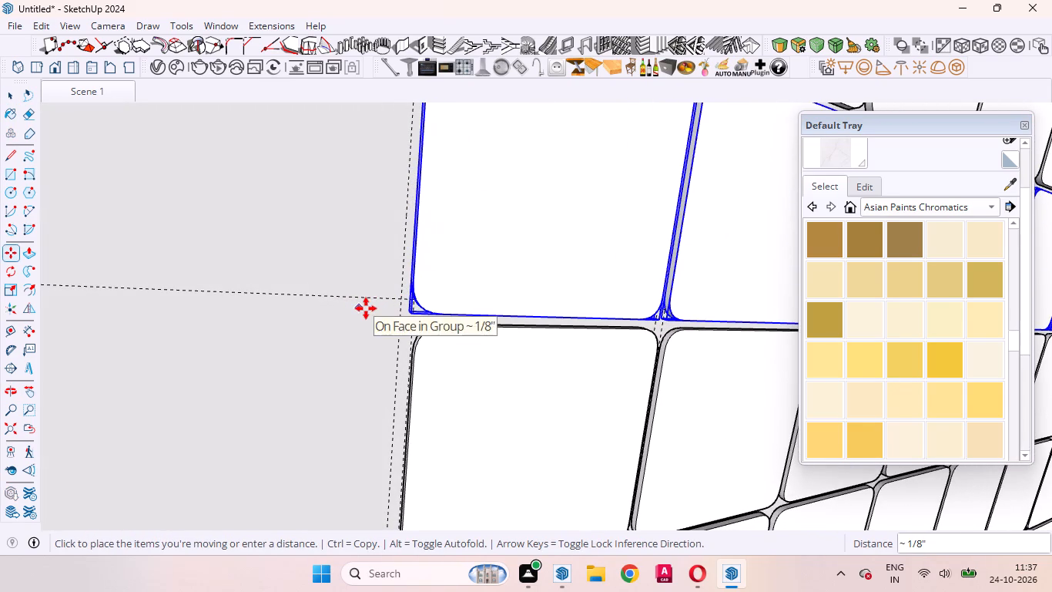
left_click(366, 308)
key("space")
Examine the second row's corridor-side edge against the vertical guides and the rows above and below.
scroll(346, 325, "down", 4)
middle_click_drag(470, 348, 421, 345)
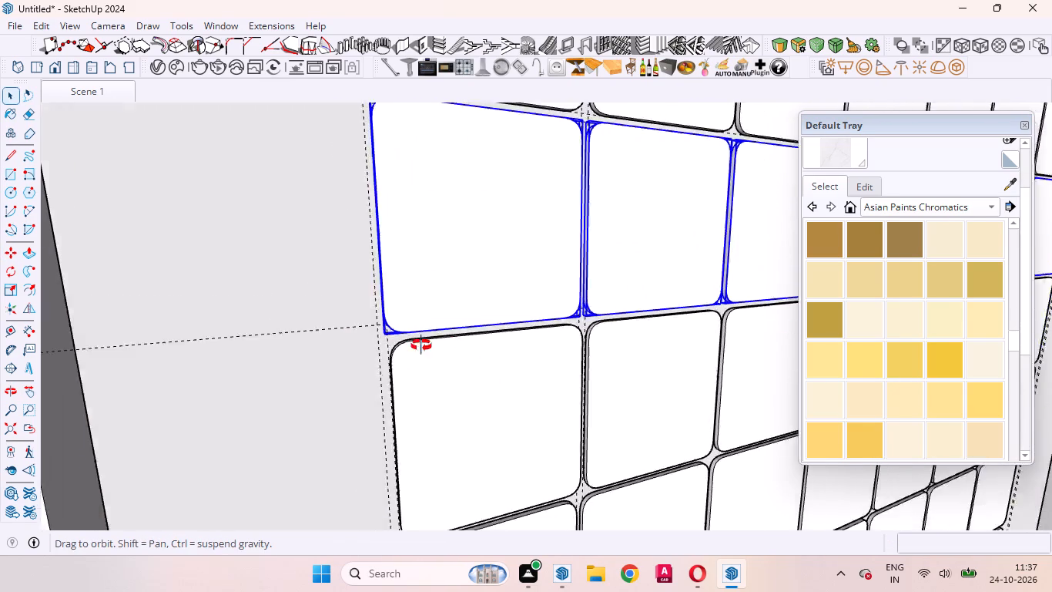
middle_click_drag(421, 345, 379, 336)
left_click(554, 354)
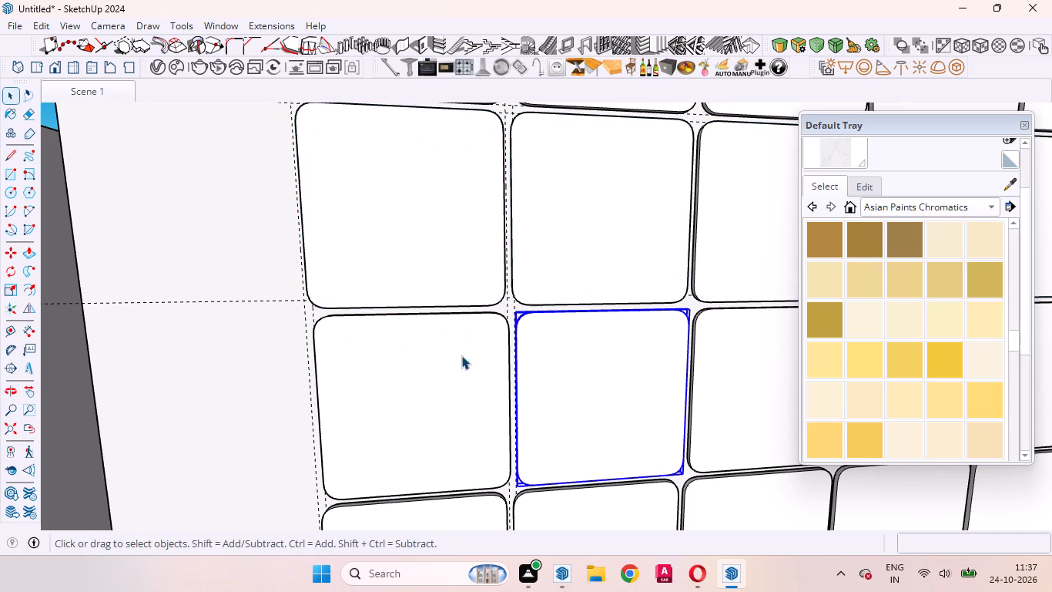
scroll(603, 331, "down", 3)
scroll(559, 184, "up", 3)
middle_click_drag(558, 248, 529, 253)
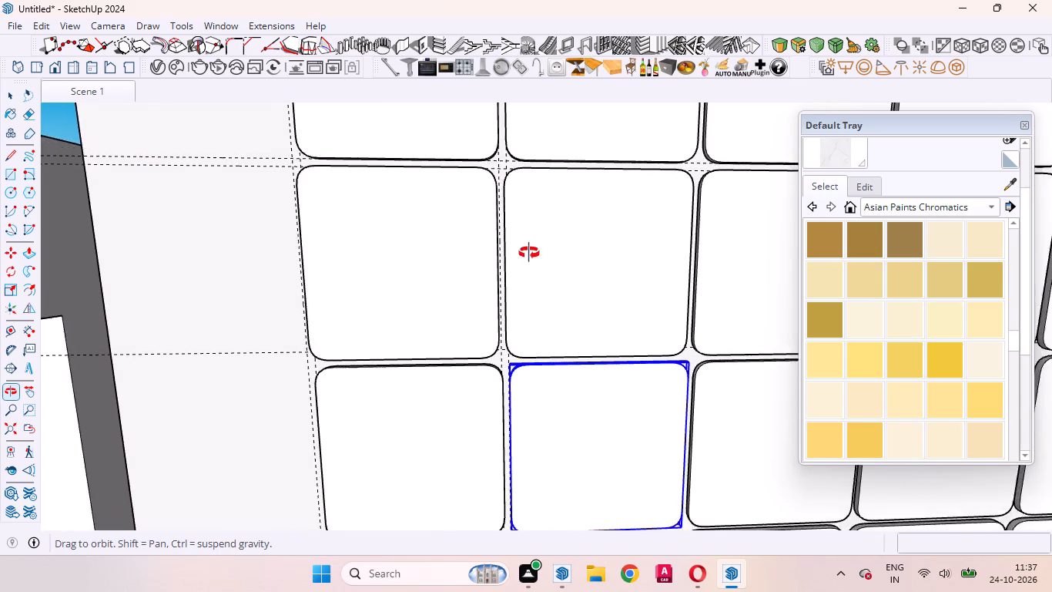
middle_click_drag(529, 253, 598, 260)
scroll(328, 155, "up", 14)
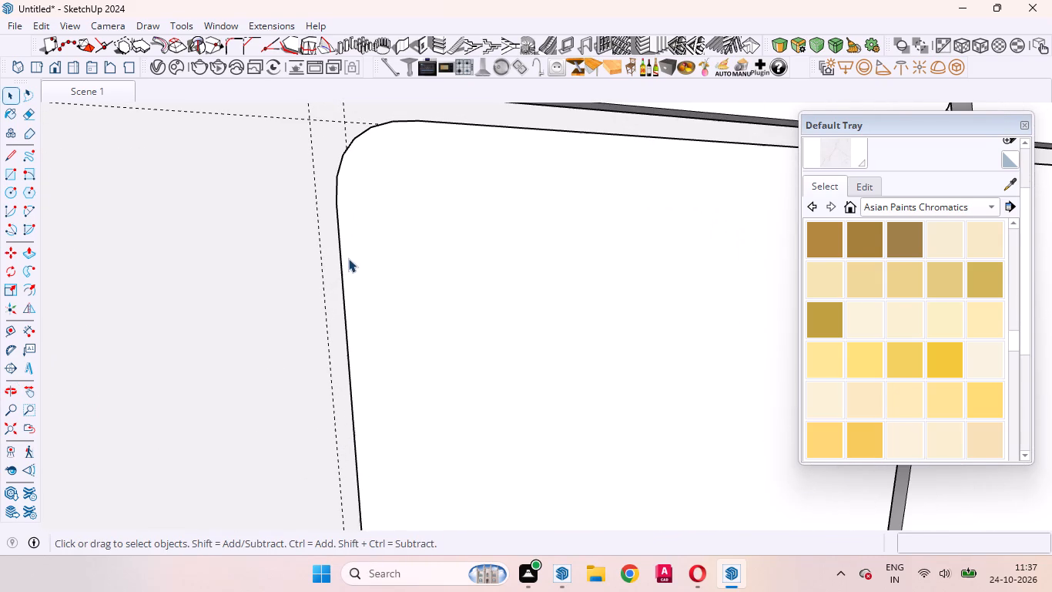
middle_click_drag(350, 261, 558, 300)
scroll(321, 257, "down", 15)
middle_click_drag(409, 296, 347, 308)
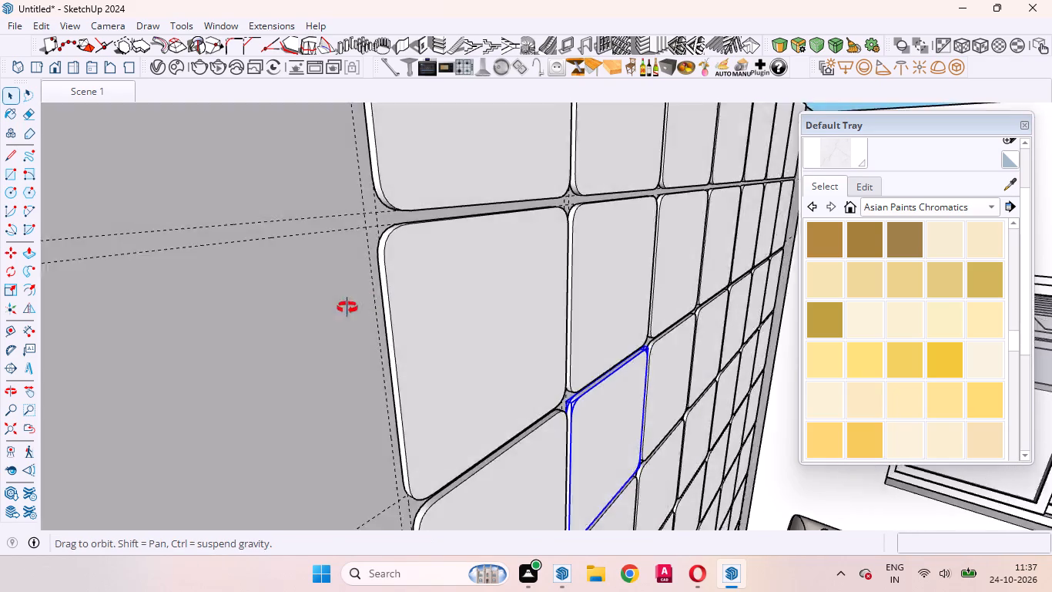
middle_click_drag(347, 308, 233, 279)
scroll(261, 251, "down", 9)
With only the seven second-row panels selected, move them about 1 1/2" sideways toward the window end.
left_click(386, 279, "ctrl")
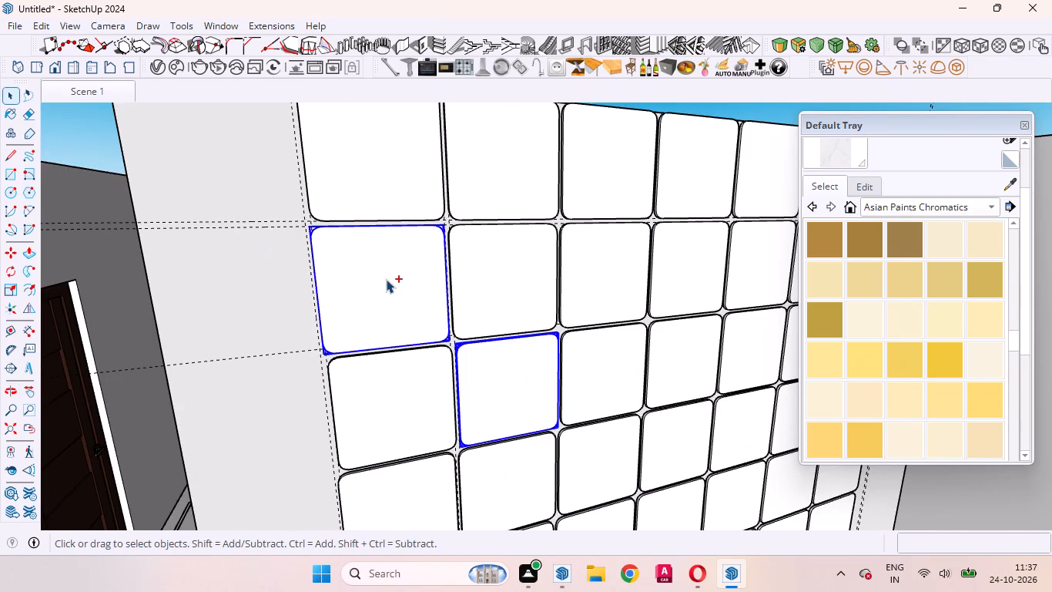
left_click(514, 393, "shift")
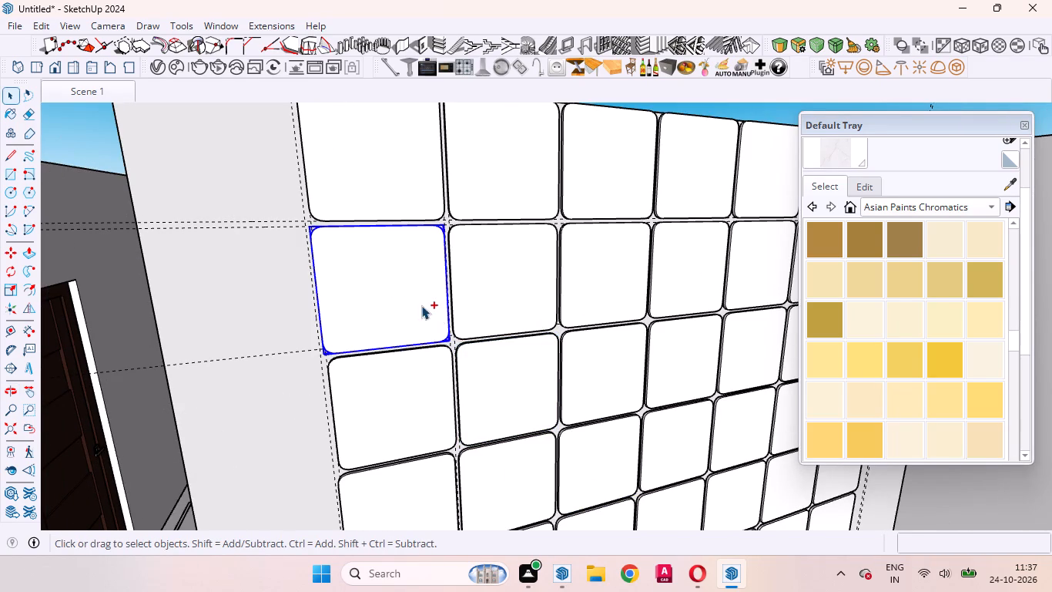
left_click(517, 281, "ctrl")
left_click(615, 294, "ctrl")
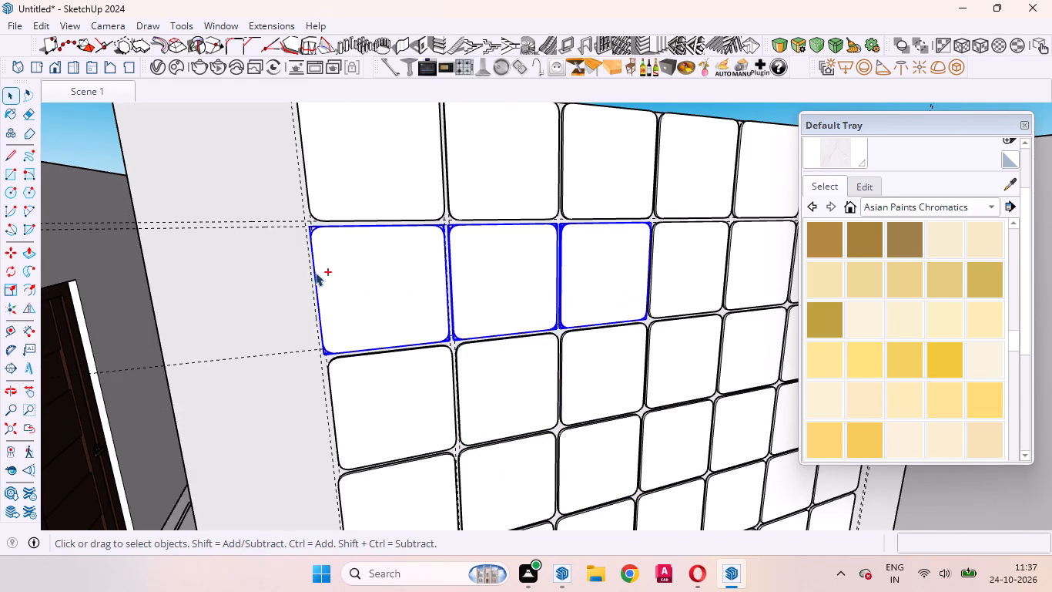
scroll(315, 272, "down", 5, "ctrl")
left_click(561, 277, "ctrl")
left_click(652, 277, "ctrl")
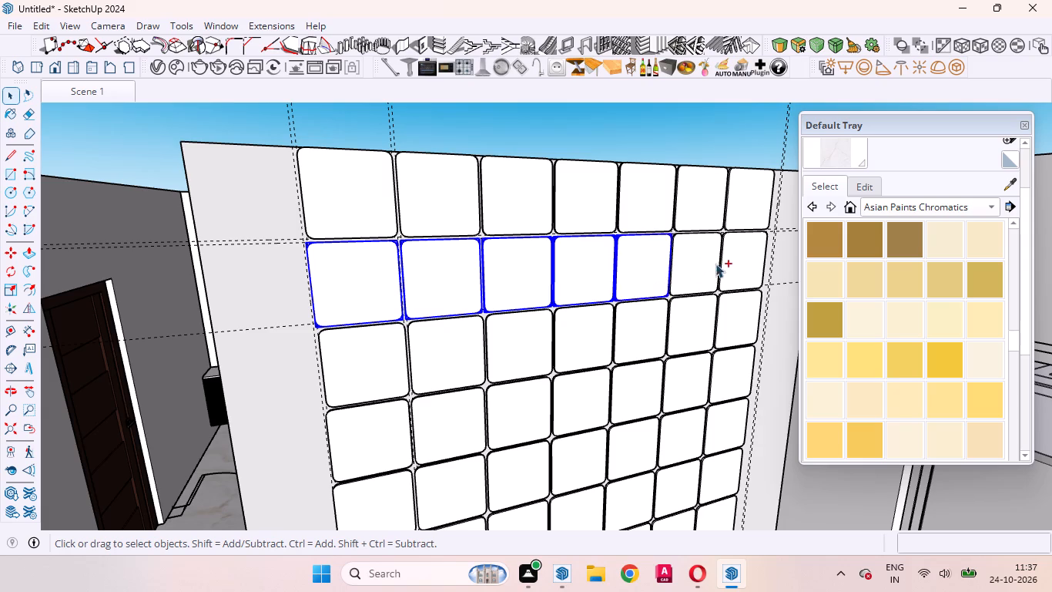
left_click(696, 263, "ctrl")
left_click(755, 261, "ctrl")
scroll(268, 285, "up", 7)
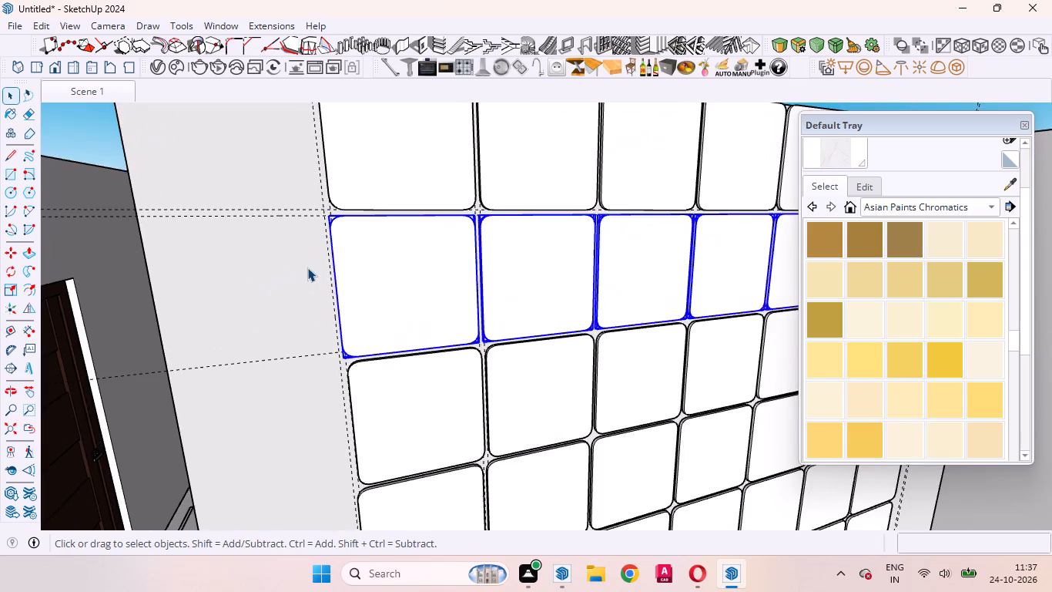
scroll(307, 267, "up", 12)
middle_click_drag(324, 304, 394, 305)
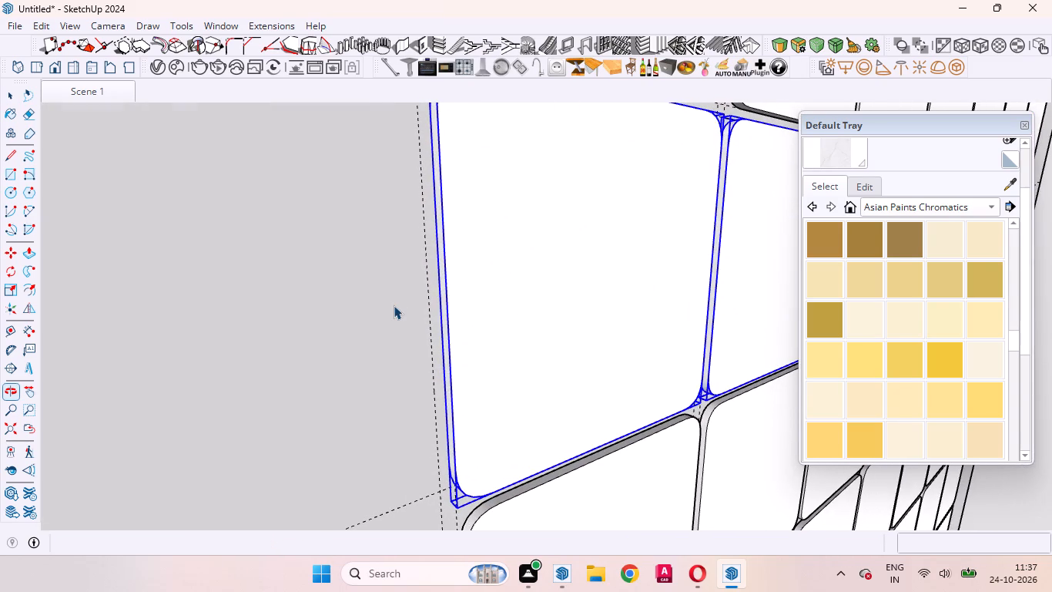
key("m")
left_click(391, 319)
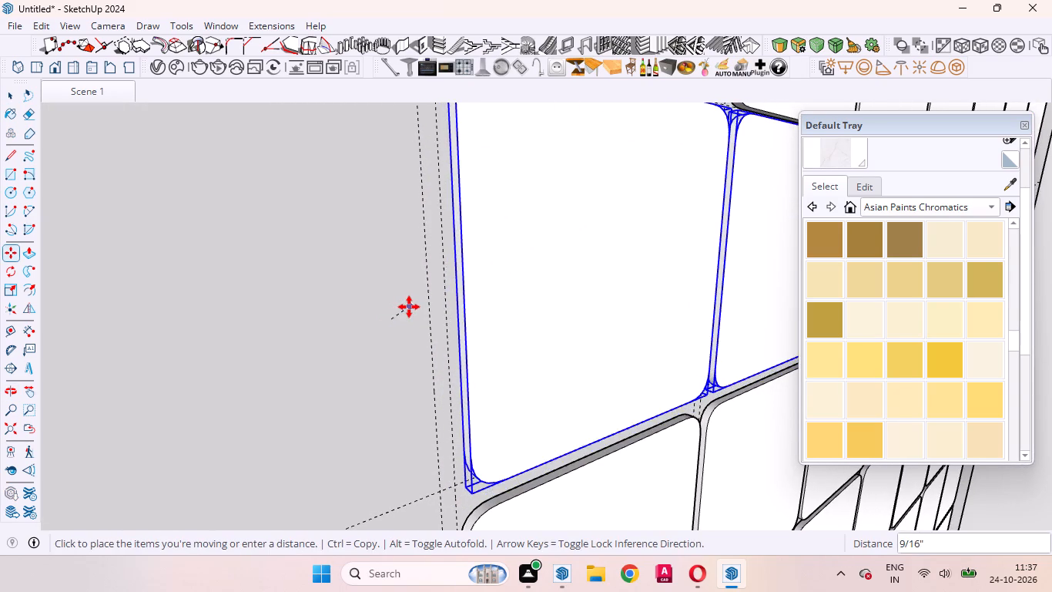
left_click(448, 314)
Move the second-row panels about 1 5/16" back toward the corridor, bringing their outer edge onto the inner vertical guide.
scroll(467, 310, "up", 4)
middle_click_drag(467, 325, 350, 348)
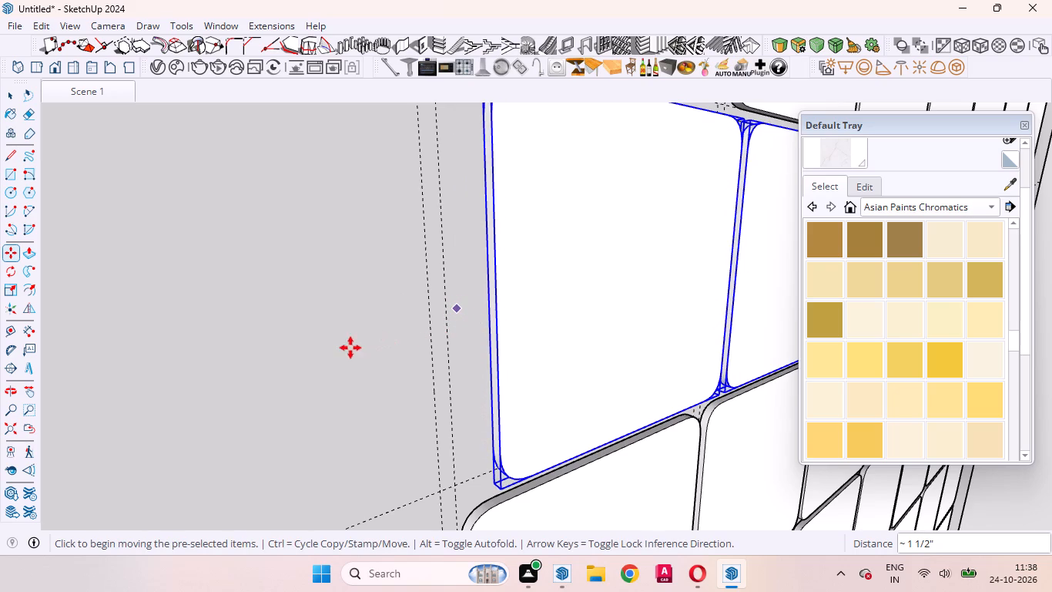
middle_click_drag(350, 348, 350, 348)
scroll(390, 315, "down", 4)
left_click(482, 293)
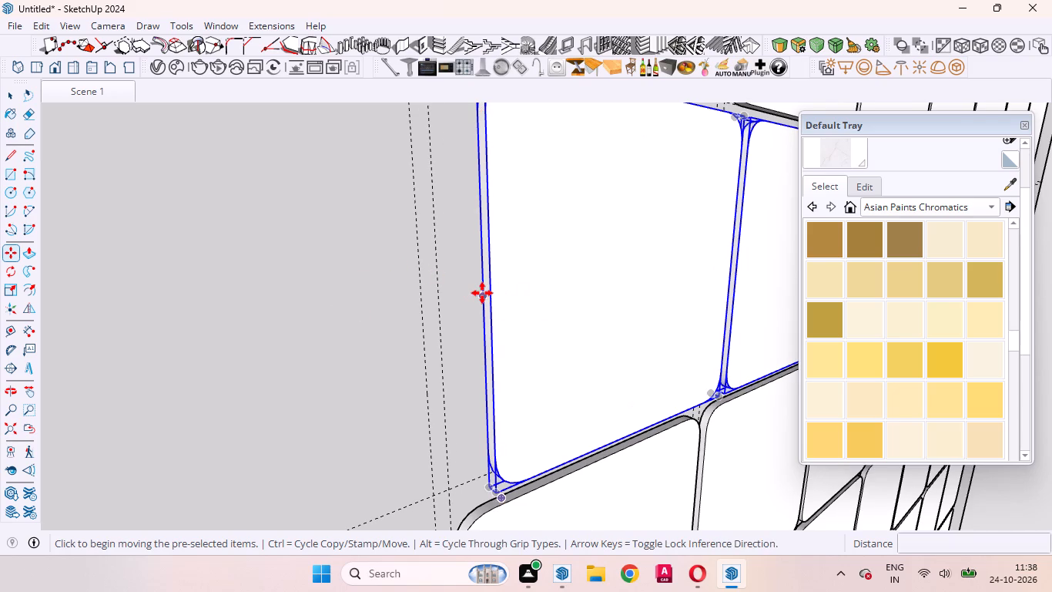
left_click(442, 301)
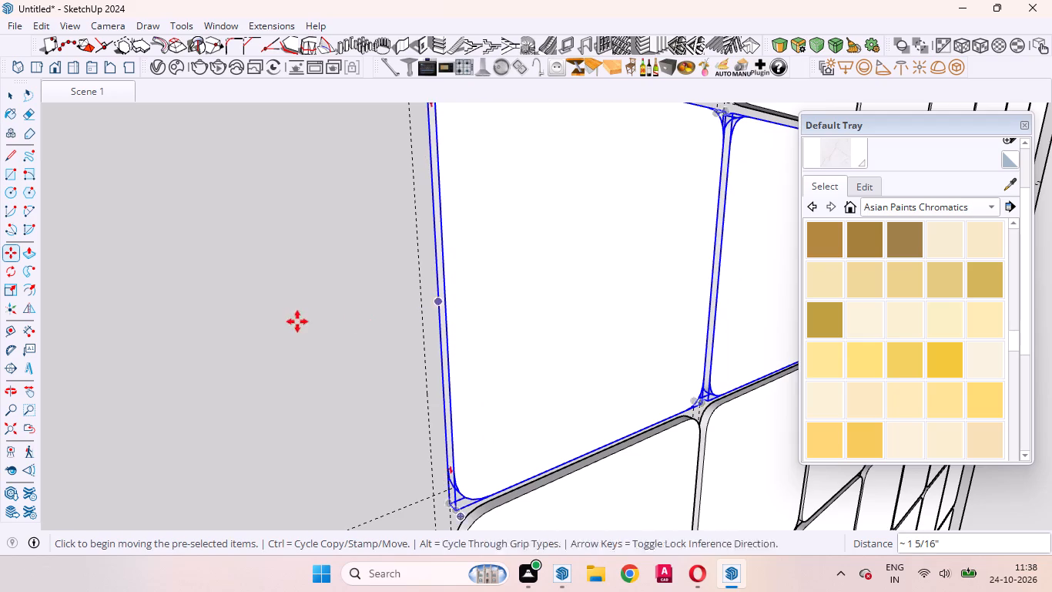
key("space")
Check the second row's corridor-side edge and corners against the guides and the top row.
scroll(348, 328, "down", 6)
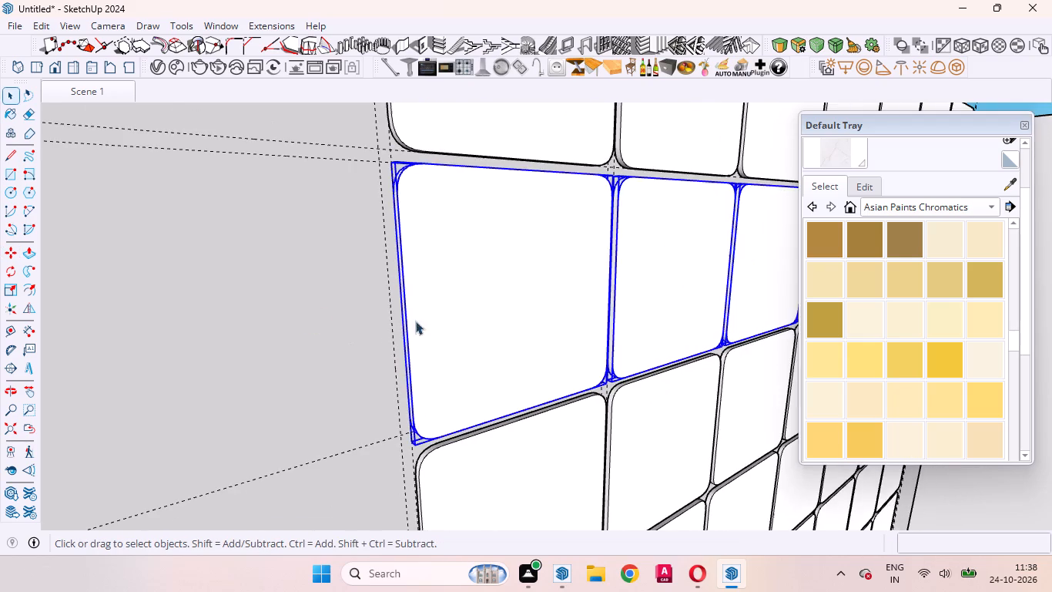
middle_click_drag(451, 302, 290, 305)
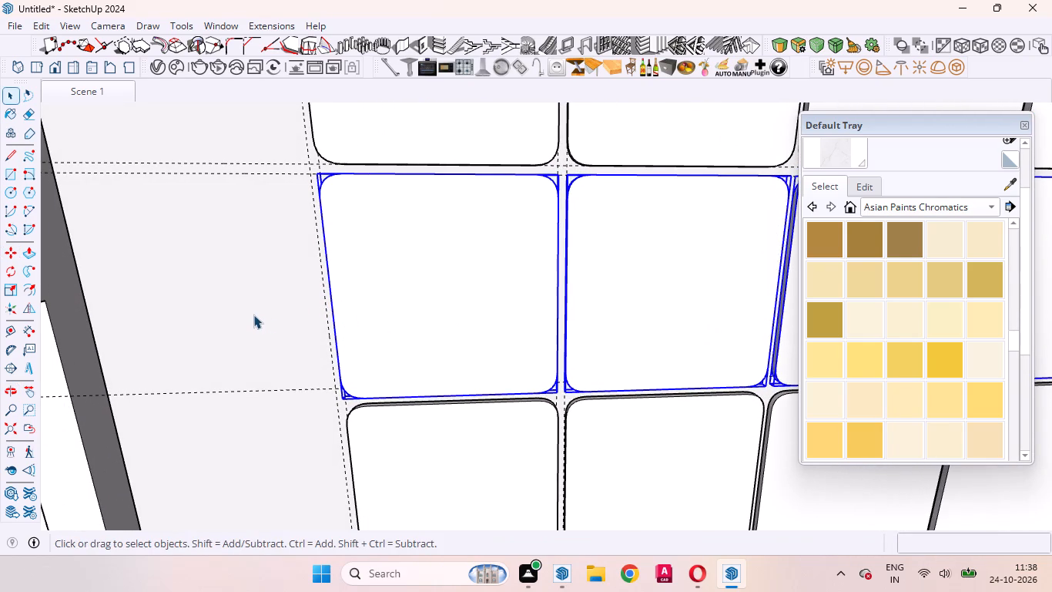
left_click(253, 314)
scroll(575, 167, "up", 2)
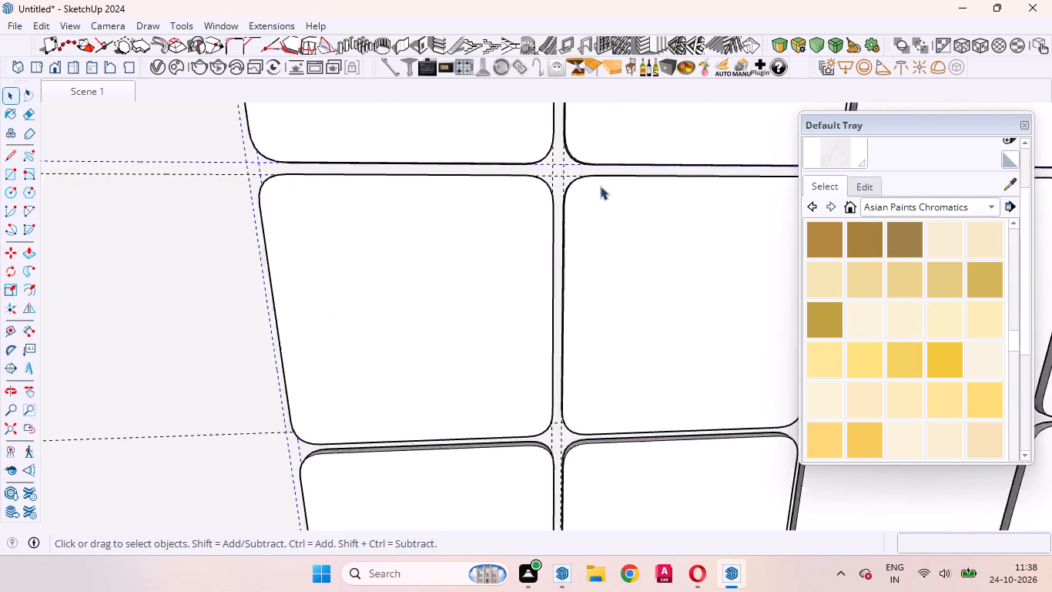
scroll(600, 186, "up", 2)
scroll(648, 229, "down", 13)
scroll(549, 248, "down", 3)
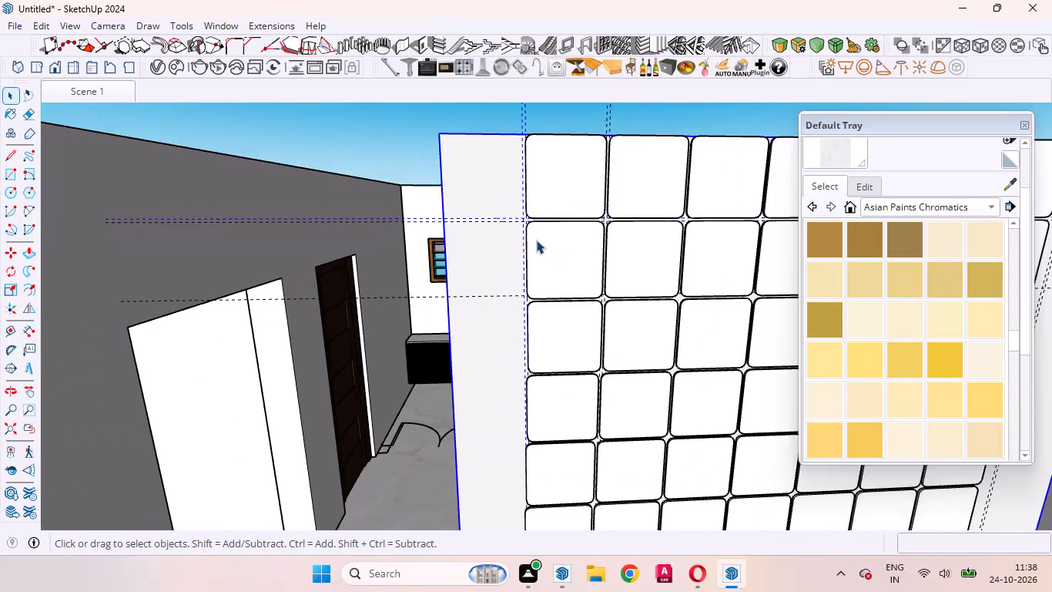
scroll(536, 240, "down", 2)
scroll(682, 240, "up", 4)
scroll(451, 197, "up", 11)
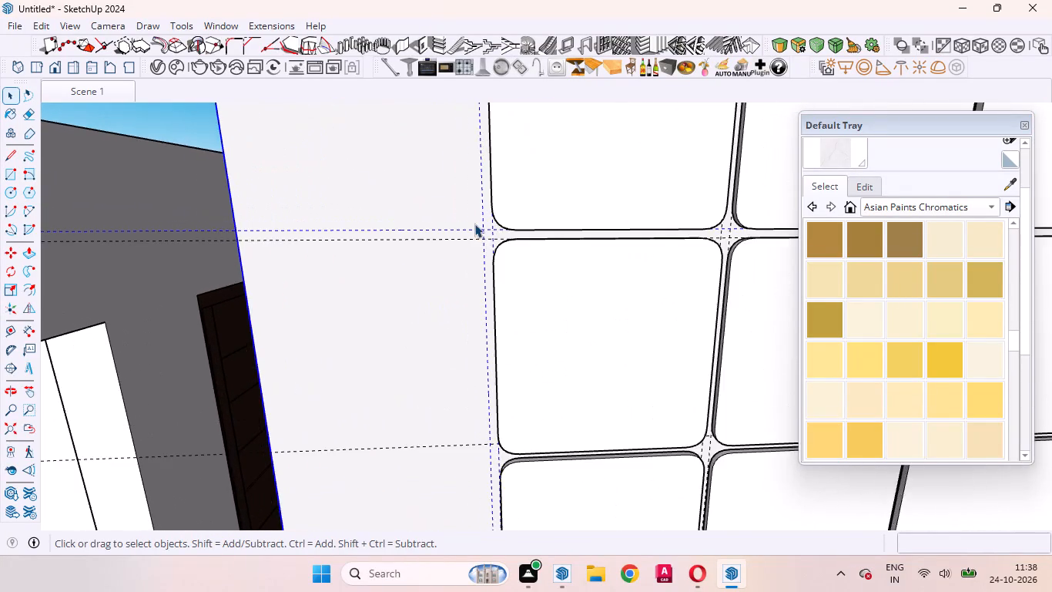
scroll(474, 224, "up", 11)
middle_click_drag(494, 225, 605, 161)
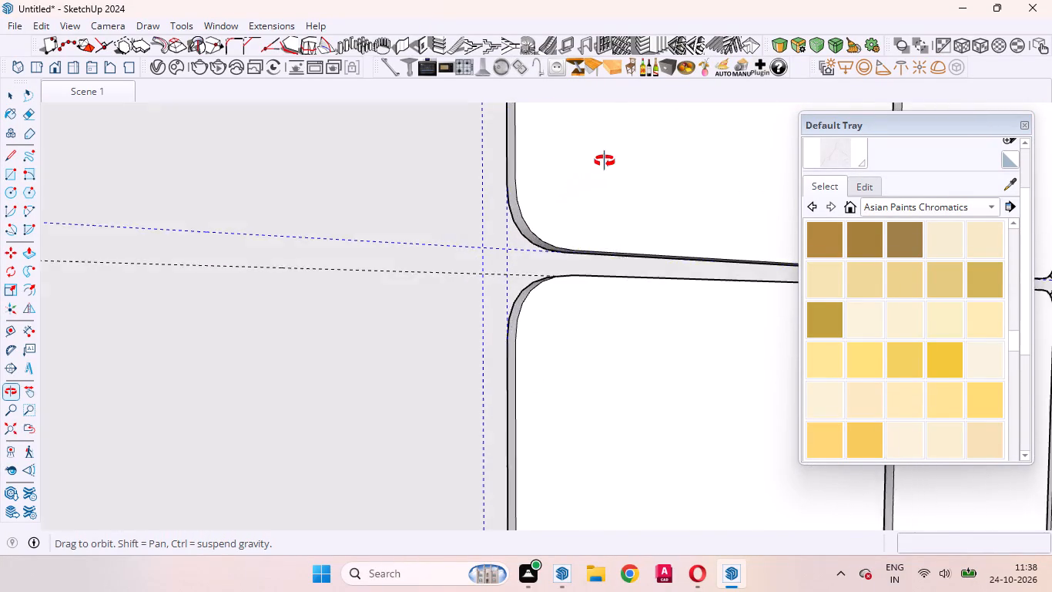
middle_click_drag(605, 161, 506, 271)
Examine the corridor-side edge of the third and lower panel rows against the vertical guides.
scroll(461, 281, "down", 14)
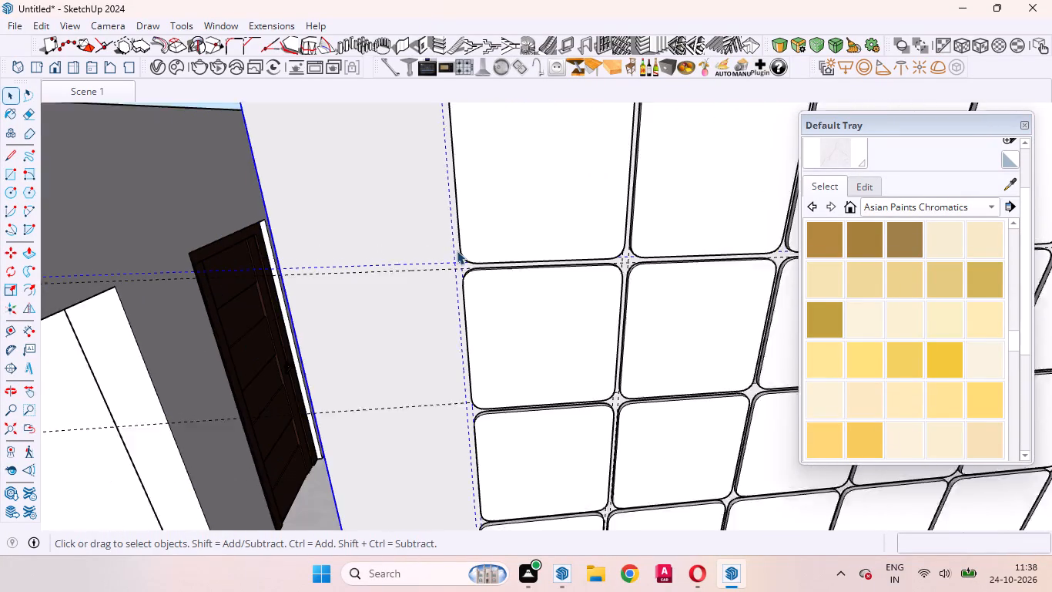
scroll(457, 251, "down", 16)
scroll(581, 316, "up", 9)
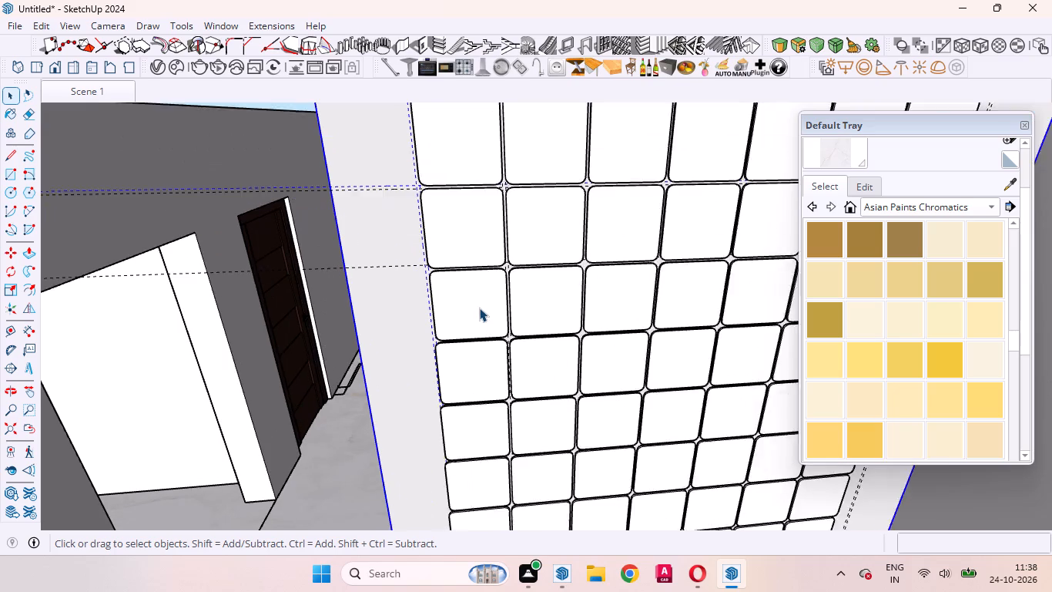
scroll(479, 308, "up", 13)
middle_click_drag(363, 311, 476, 249)
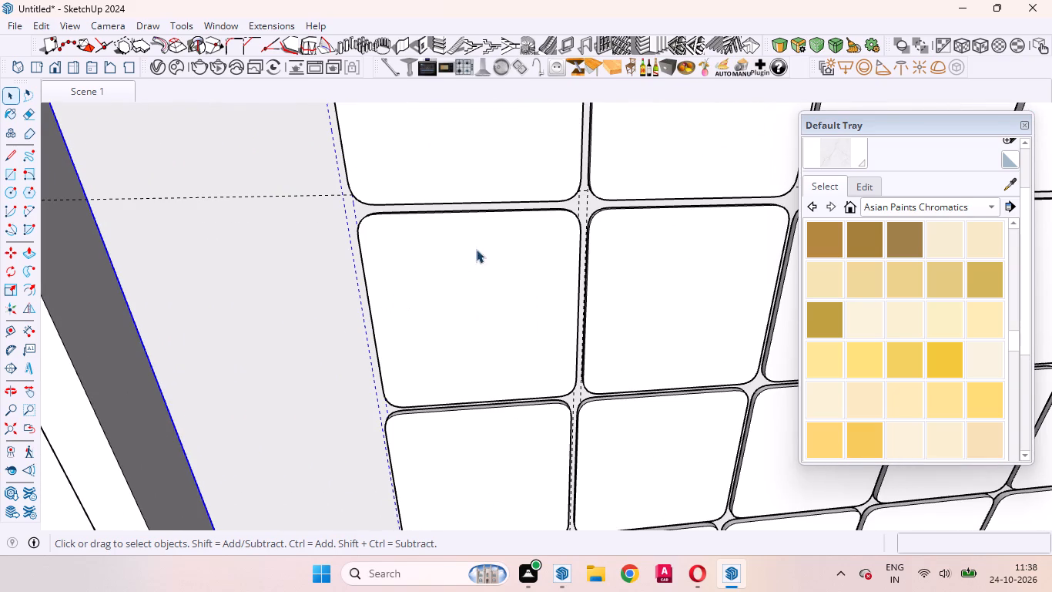
middle_click_drag(476, 249, 484, 244)
scroll(458, 255, "down", 9)
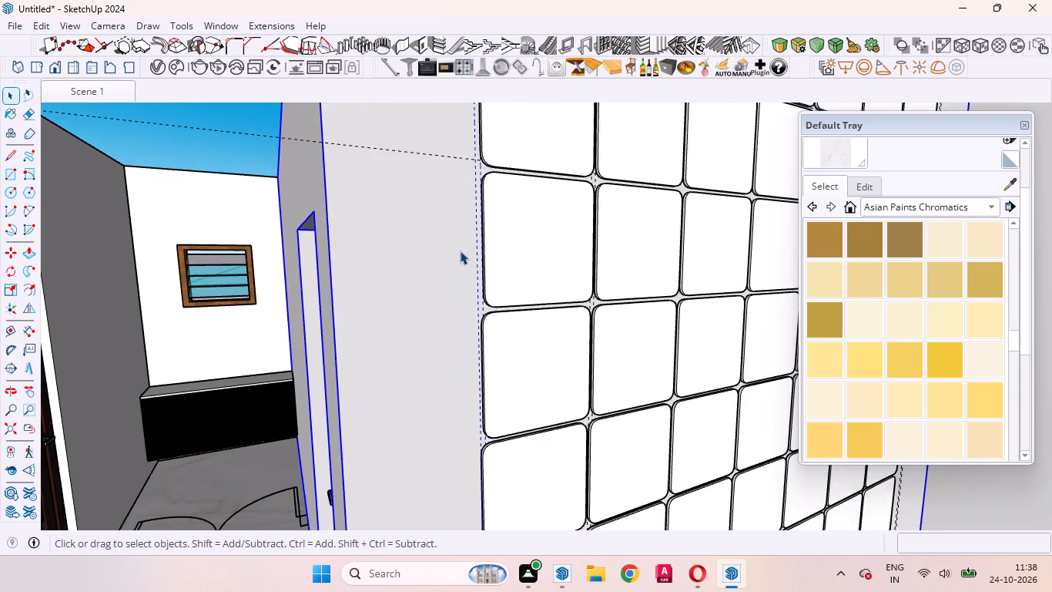
scroll(460, 251, "down", 3)
scroll(496, 374, "up", 10)
middle_click_drag(480, 398, 404, 403)
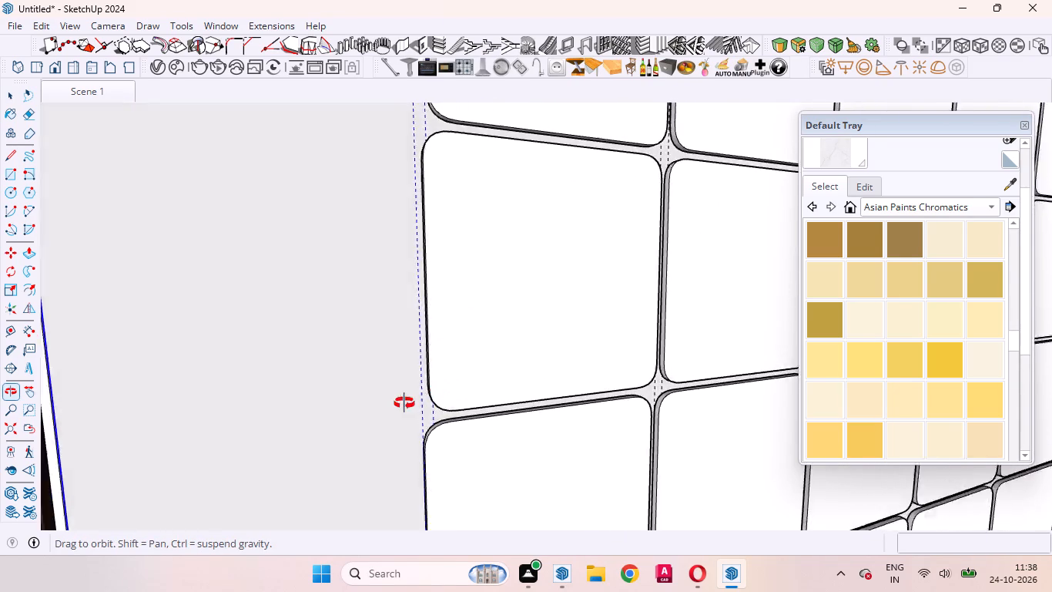
middle_click_drag(404, 403, 412, 440)
scroll(367, 443, "down", 3)
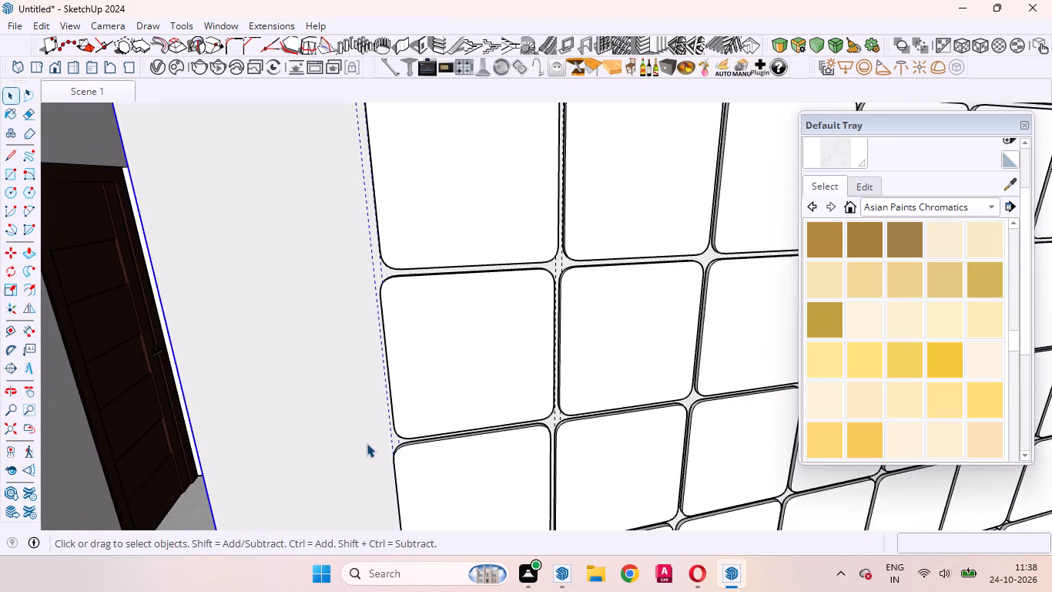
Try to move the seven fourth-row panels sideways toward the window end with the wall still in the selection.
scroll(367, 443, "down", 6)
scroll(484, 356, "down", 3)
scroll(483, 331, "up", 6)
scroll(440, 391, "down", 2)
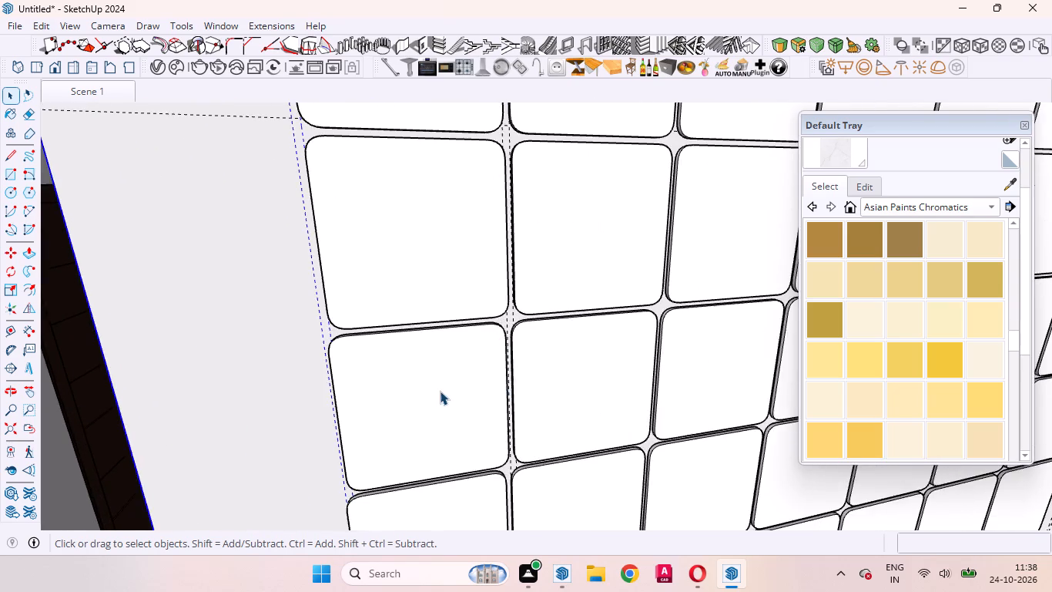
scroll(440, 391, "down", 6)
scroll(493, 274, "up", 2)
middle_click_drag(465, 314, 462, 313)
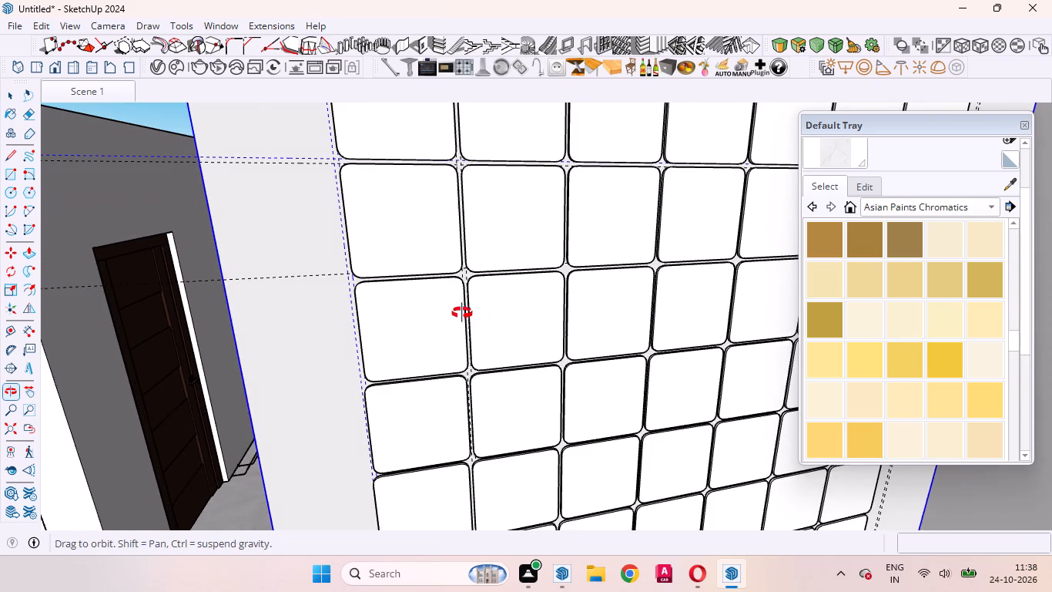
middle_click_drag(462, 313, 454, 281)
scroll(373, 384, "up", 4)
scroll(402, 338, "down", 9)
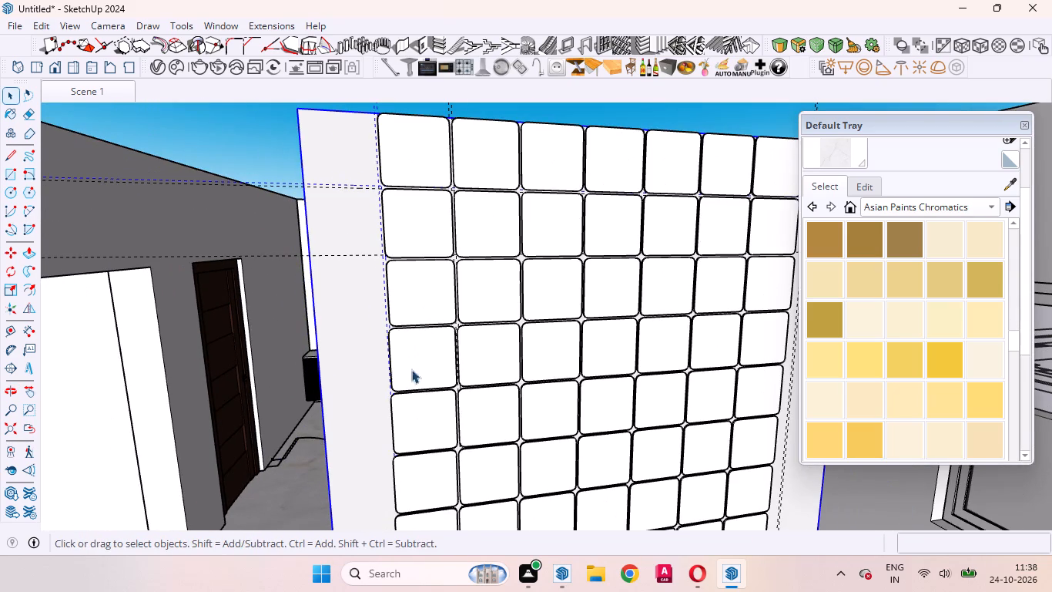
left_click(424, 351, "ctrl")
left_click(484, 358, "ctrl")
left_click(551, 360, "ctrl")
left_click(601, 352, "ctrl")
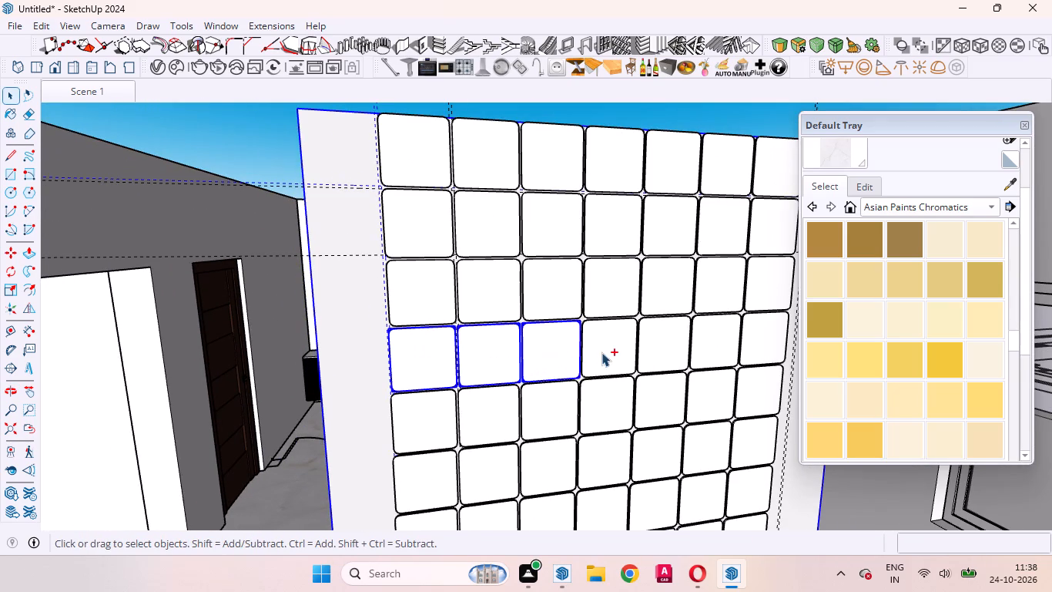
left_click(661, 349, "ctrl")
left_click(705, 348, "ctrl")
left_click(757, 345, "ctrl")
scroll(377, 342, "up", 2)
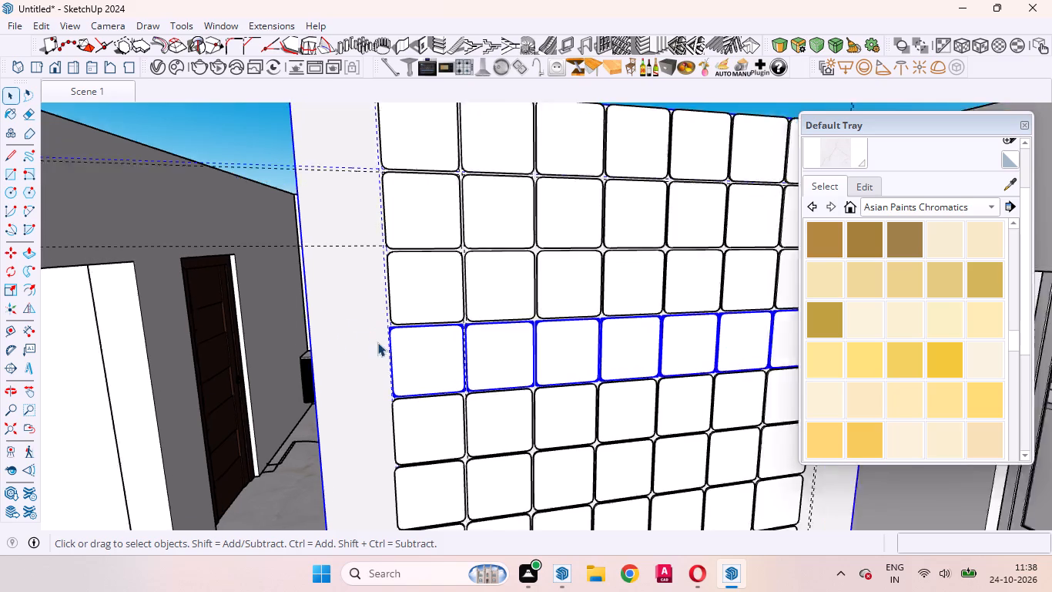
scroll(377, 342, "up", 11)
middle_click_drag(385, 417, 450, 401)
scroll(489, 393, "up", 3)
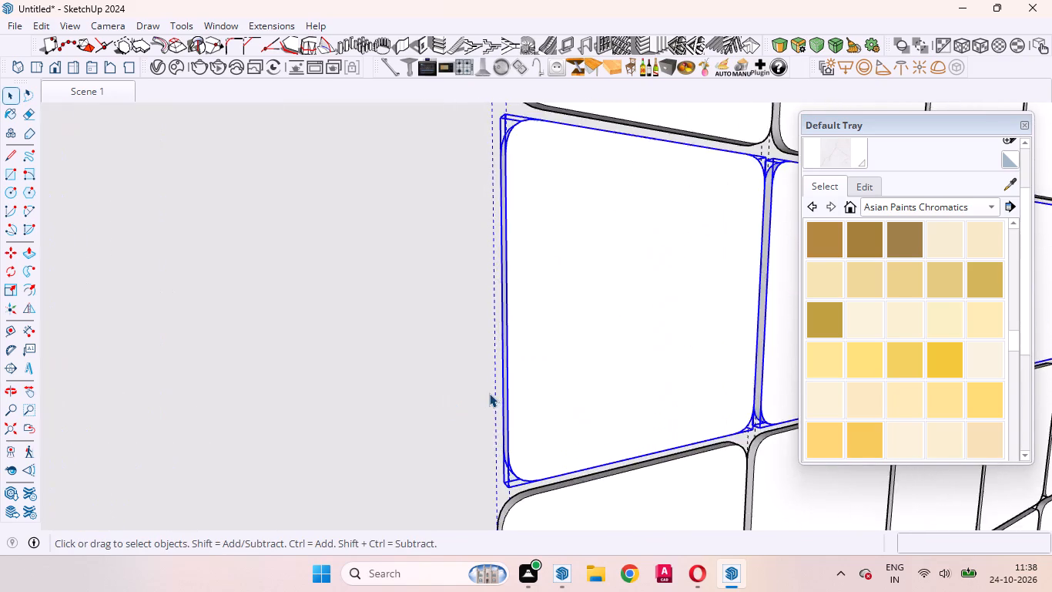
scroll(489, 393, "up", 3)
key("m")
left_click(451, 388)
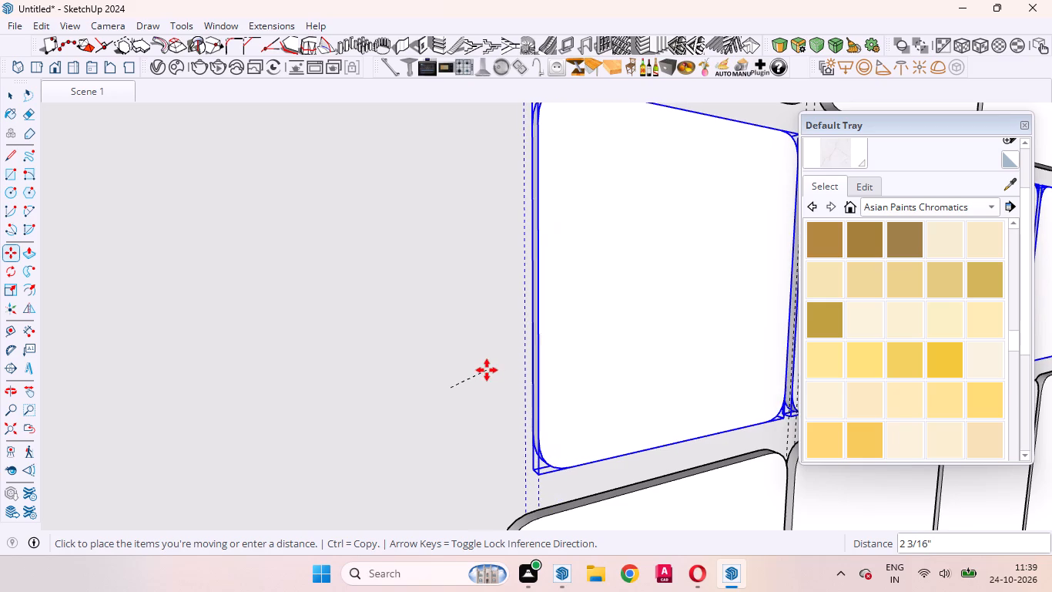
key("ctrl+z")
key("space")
With only the seven fourth-row panels selected, move them about 13/16" sideways toward the window end.
scroll(357, 410, "down", 6)
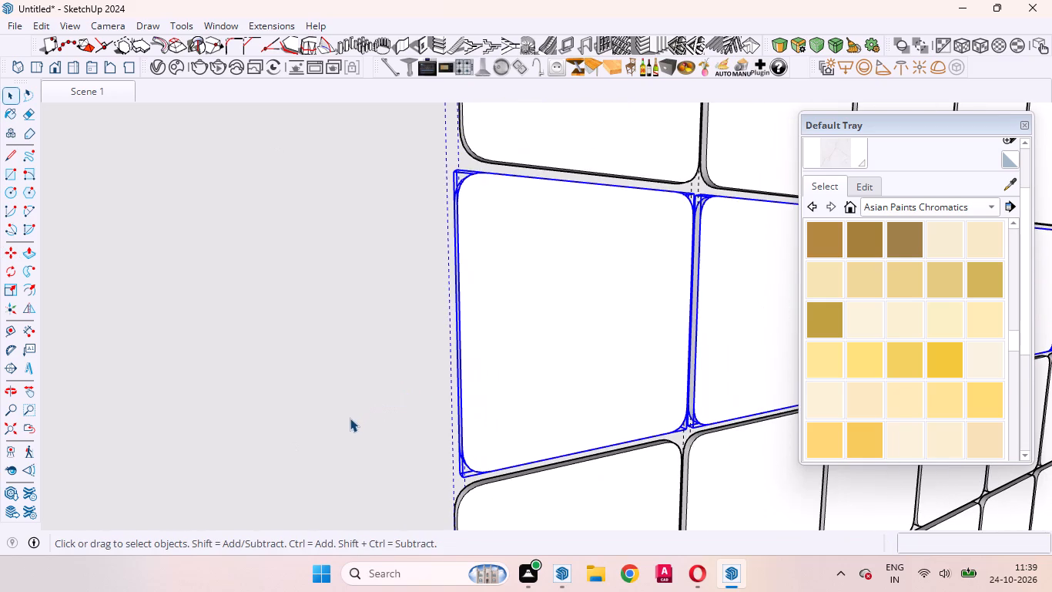
scroll(350, 418, "down", 4)
scroll(285, 375, "down", 20)
scroll(285, 375, "down", 1)
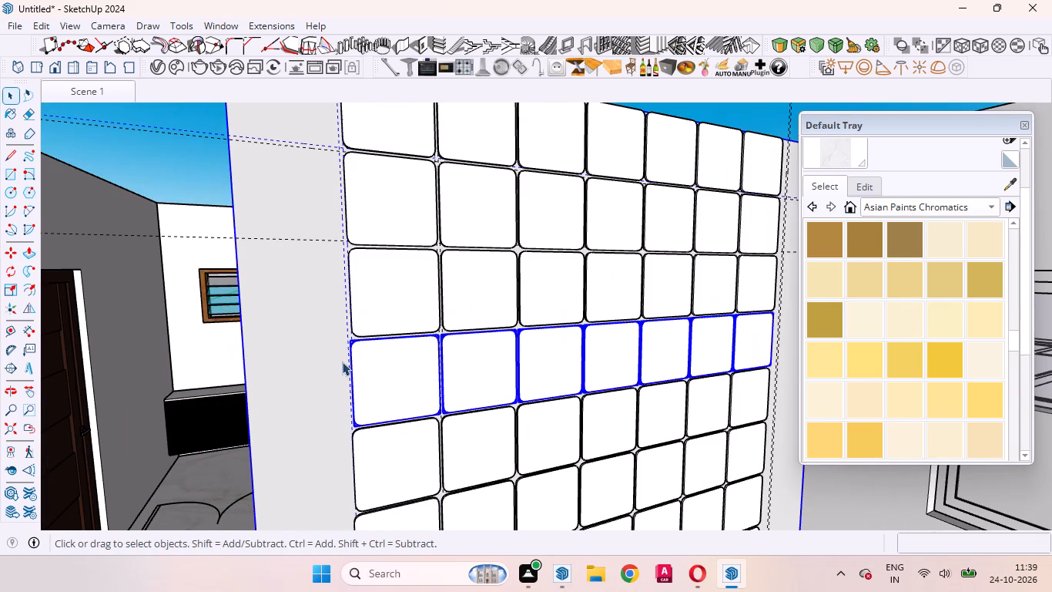
left_click(395, 382)
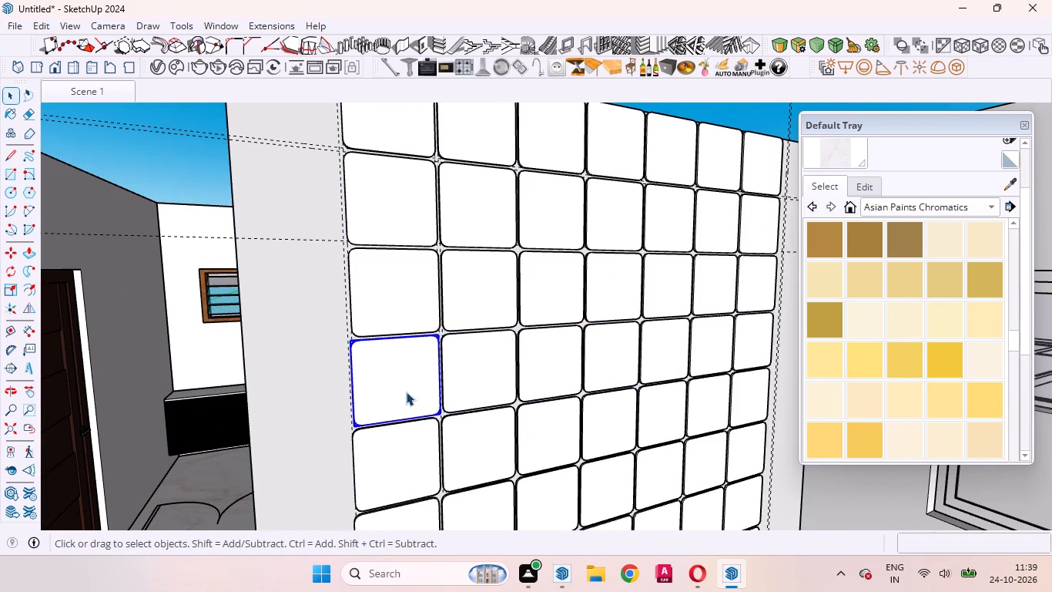
left_click(477, 379, "ctrl")
left_click(539, 368, "ctrl")
left_click(596, 365, "ctrl")
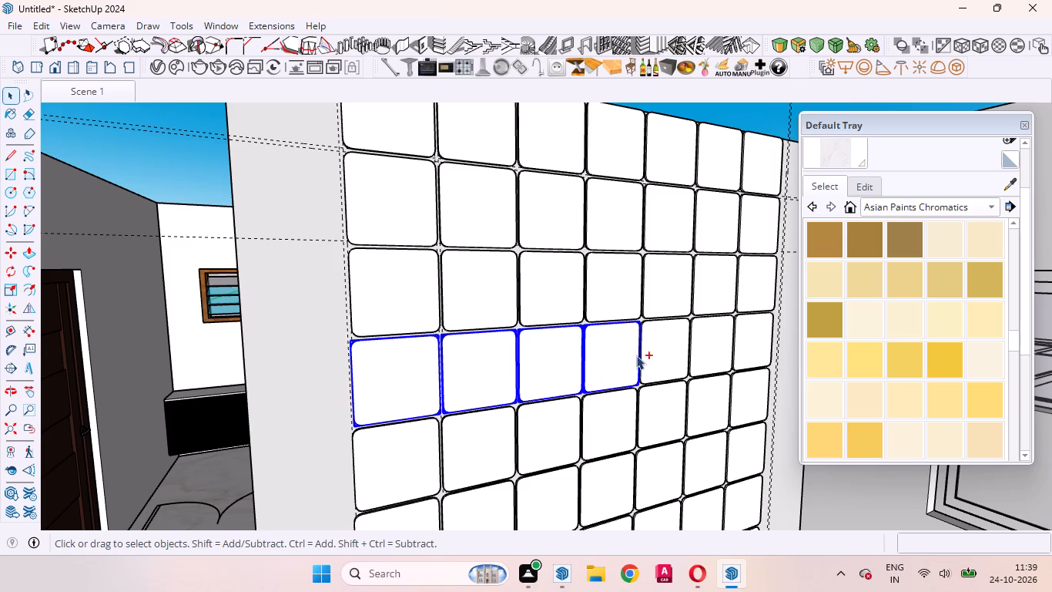
left_click(665, 352, "ctrl")
left_click(695, 344, "ctrl")
left_click(741, 338, "ctrl")
scroll(374, 356, "up", 2)
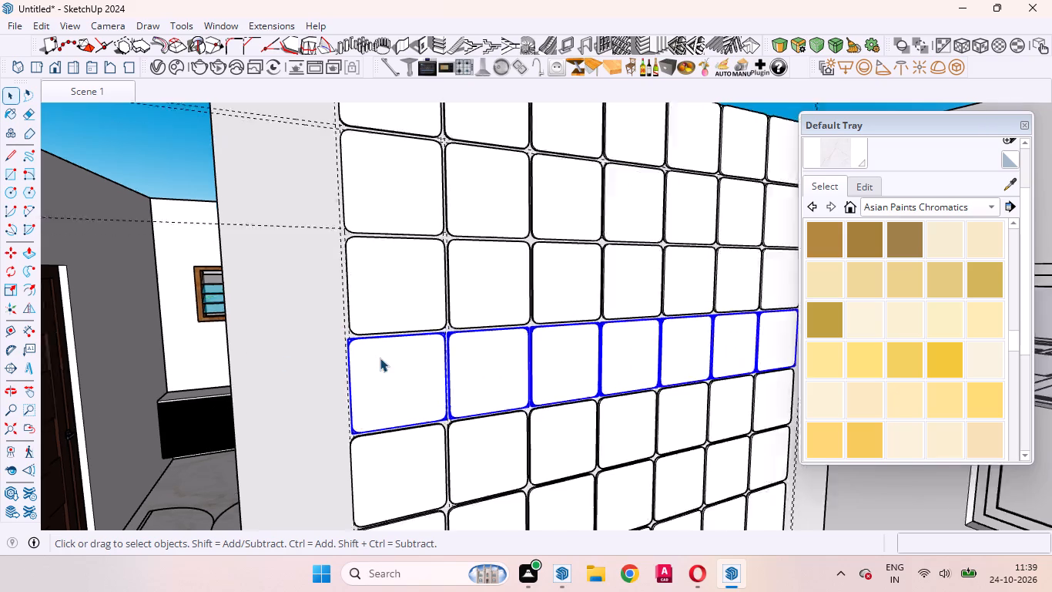
scroll(380, 358, "up", 10)
key("m")
scroll(248, 422, "up", 4)
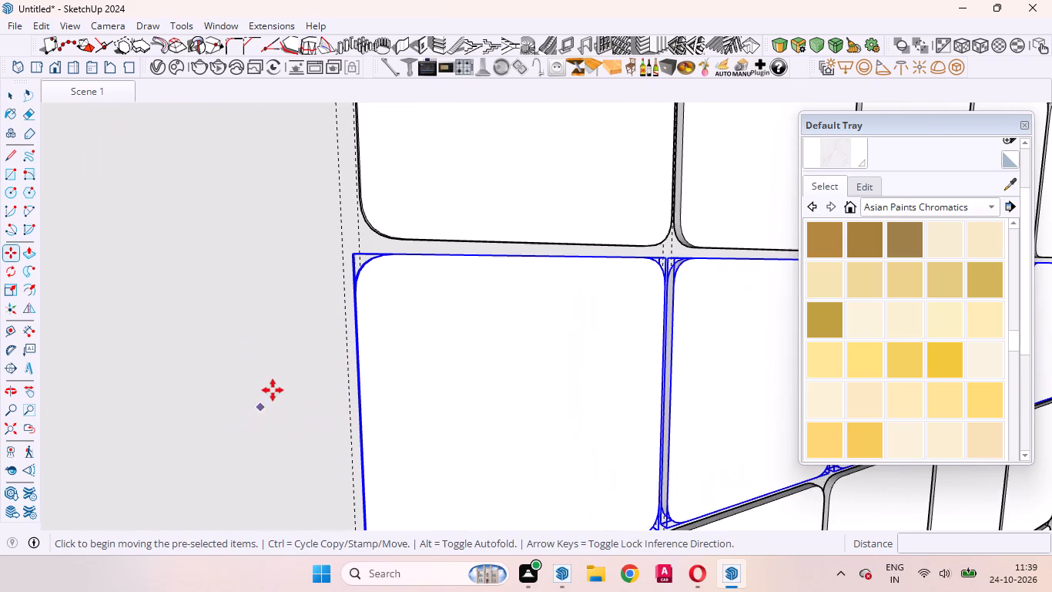
left_click(286, 376)
left_click(317, 375)
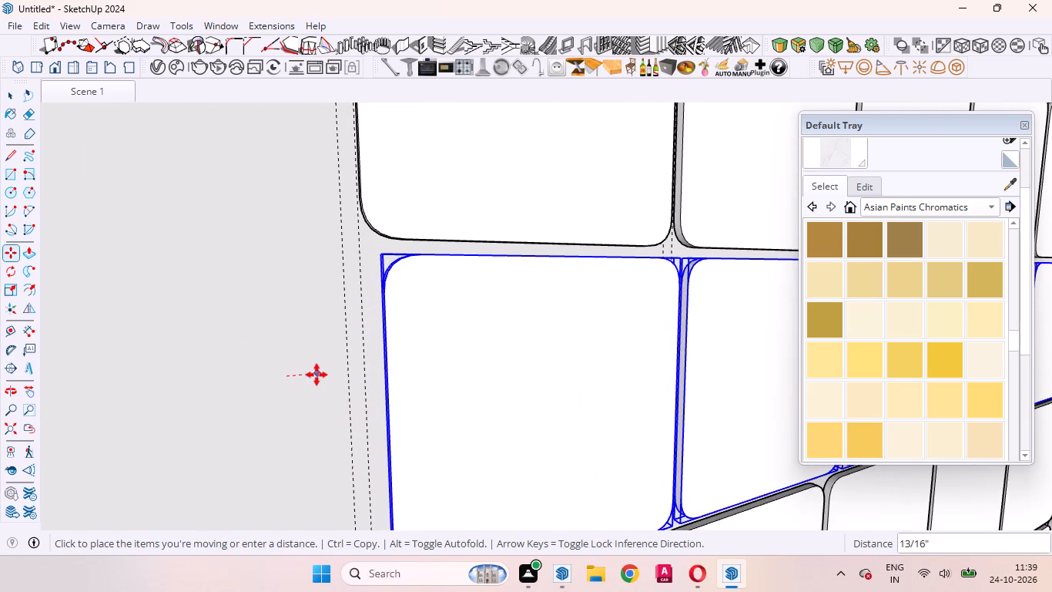
Move the fourth-row panels about 1/2" back toward the corridor, bringing their outer edge onto the inner vertical guide.
scroll(375, 374, "up", 10)
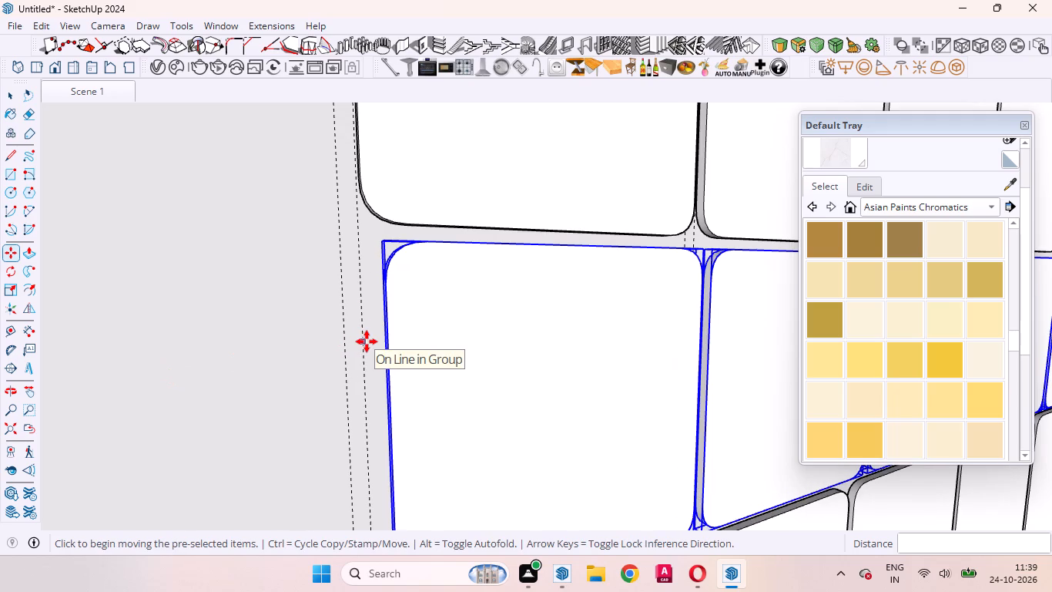
scroll(360, 315, "down", 4)
scroll(360, 363, "up", 1)
middle_click_drag(361, 365, 411, 345)
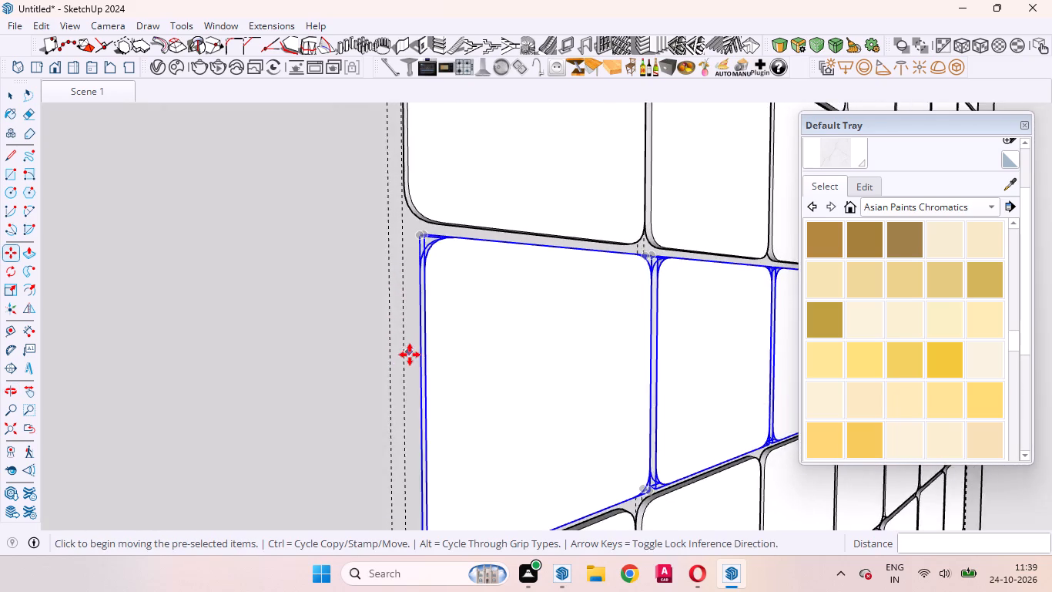
scroll(410, 353, "up", 10)
left_click(424, 366)
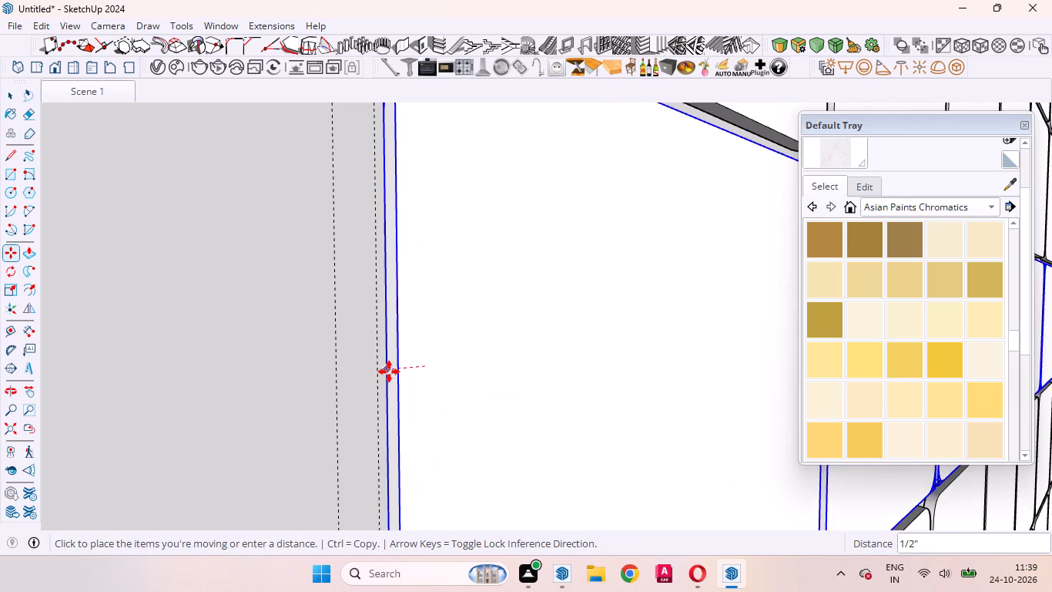
left_click(381, 372)
scroll(298, 359, "down", 6)
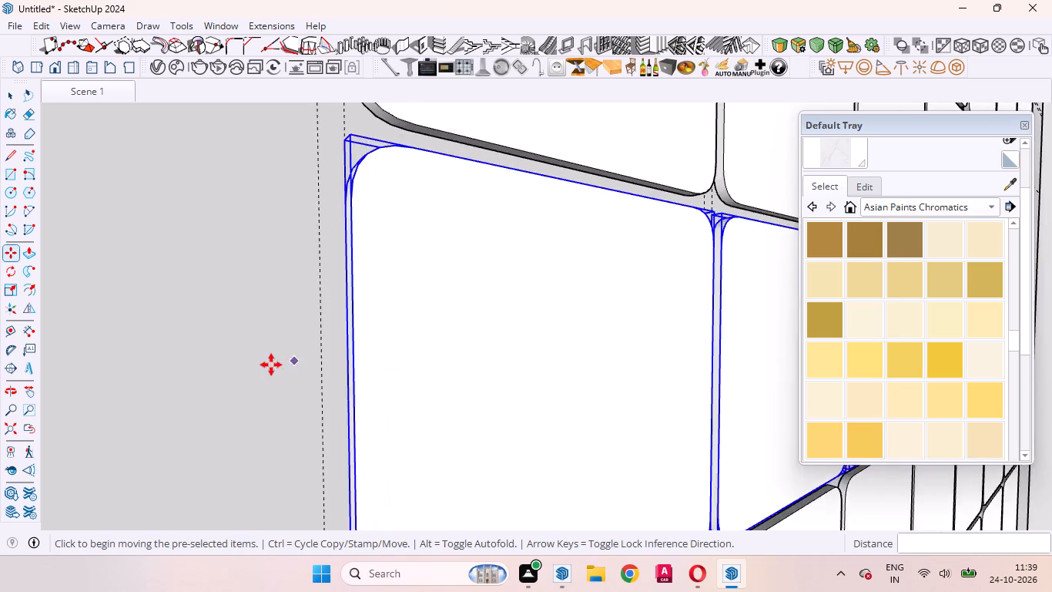
scroll(271, 365, "down", 17)
key("space")
middle_click_drag(343, 343, 270, 371)
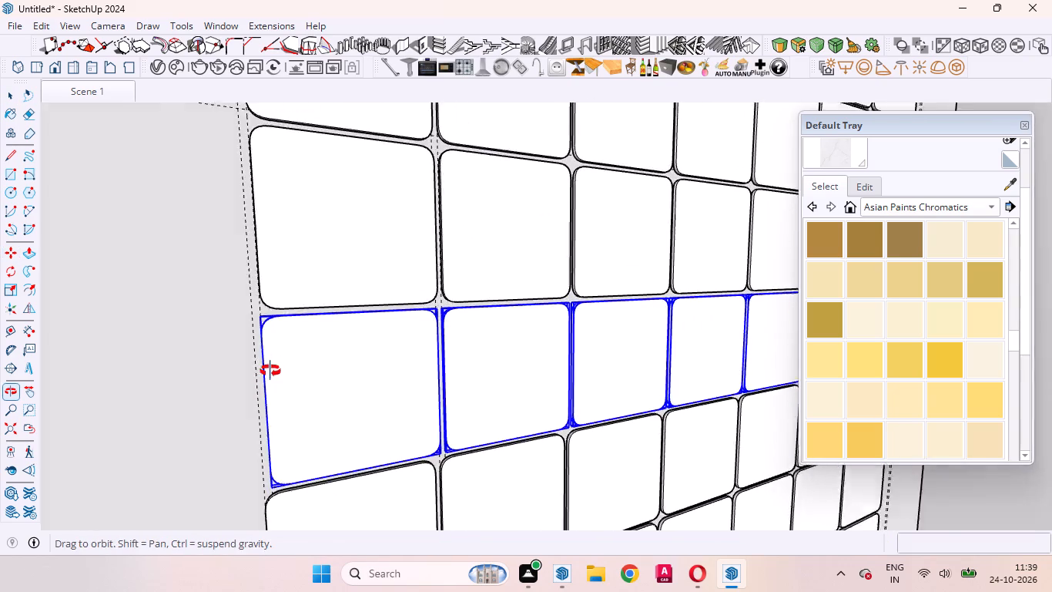
middle_click_drag(270, 371, 246, 378)
left_click(203, 365)
Select the seven fifth-row panels and move them about 9/16" toward the window end, from the outer to the inner vertical guide.
scroll(431, 230, "down", 9)
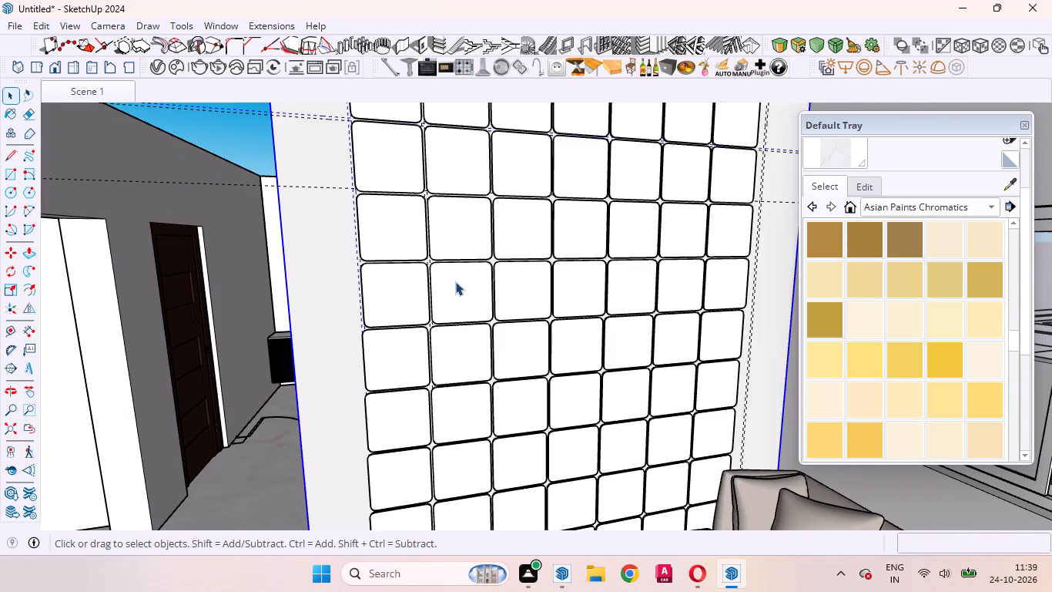
left_click(392, 360)
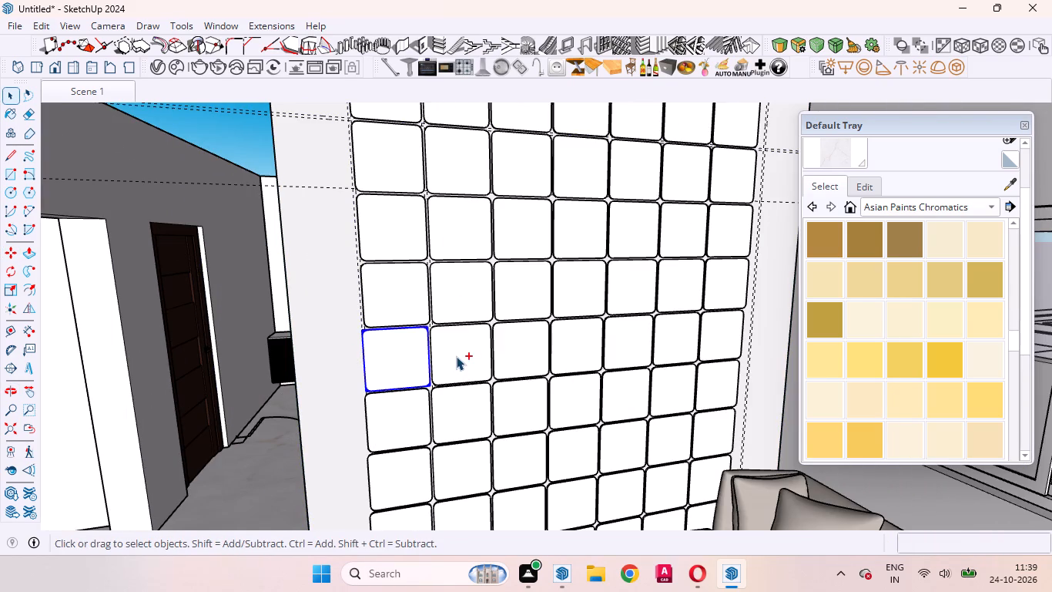
left_click(457, 354, "ctrl")
left_click(527, 356, "ctrl")
left_click(574, 344, "ctrl")
left_click(615, 345, "ctrl")
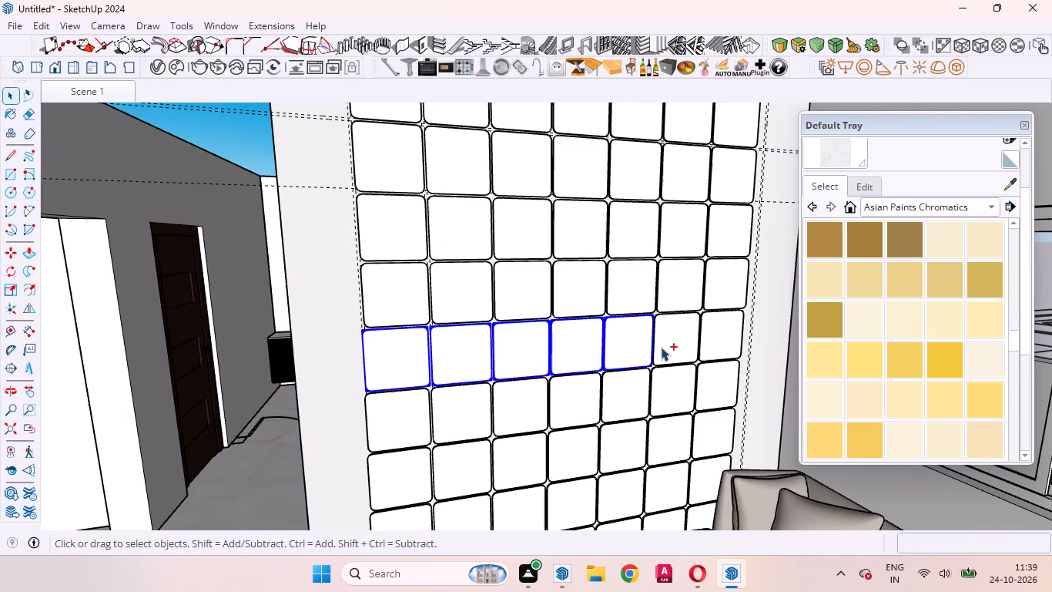
left_click(661, 347, "ctrl")
left_click(716, 341, "ctrl")
scroll(320, 361, "up", 14)
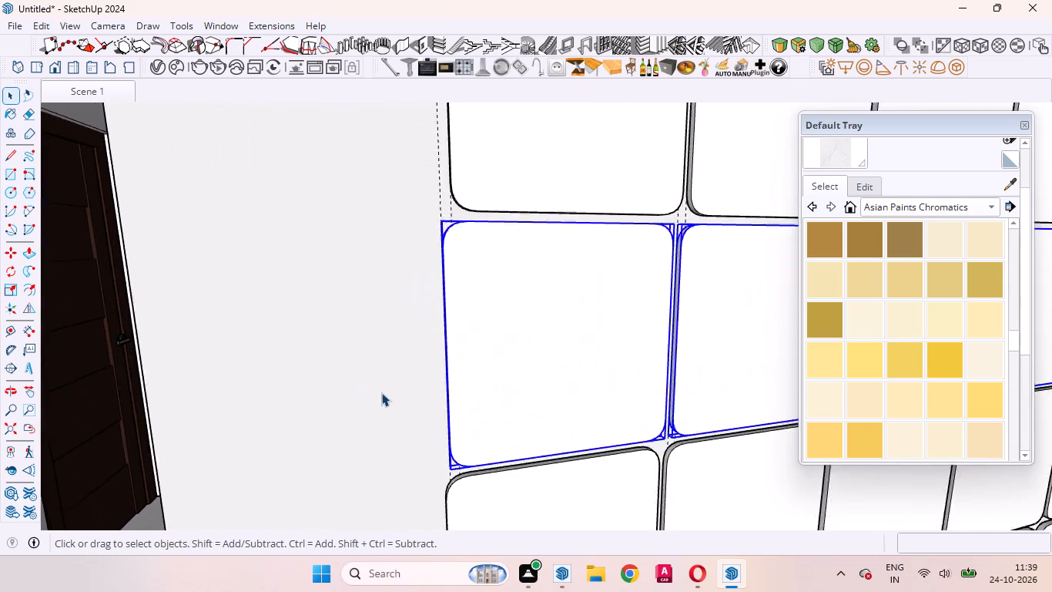
scroll(381, 392, "up", 2)
middle_click_drag(385, 394, 466, 412)
key("m")
scroll(463, 401, "up", 5)
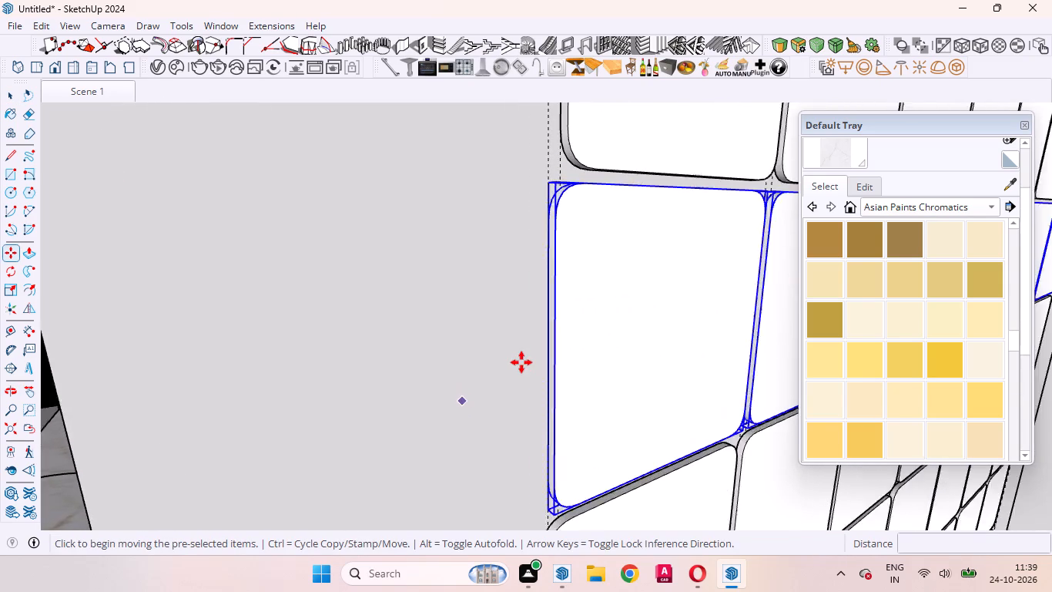
scroll(522, 362, "up", 5)
left_click(567, 352)
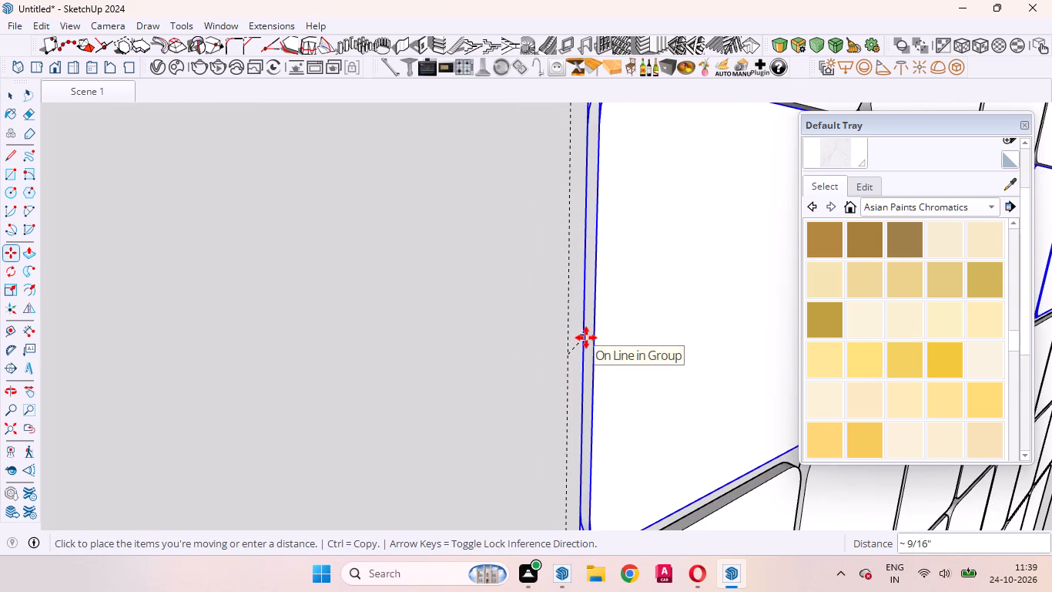
left_click(586, 338)
key("space")
Select the seven sixth-row panels and move them about 13/16" toward the window end, bringing their outer edge onto the inner vertical guide.
scroll(413, 362, "down", 16)
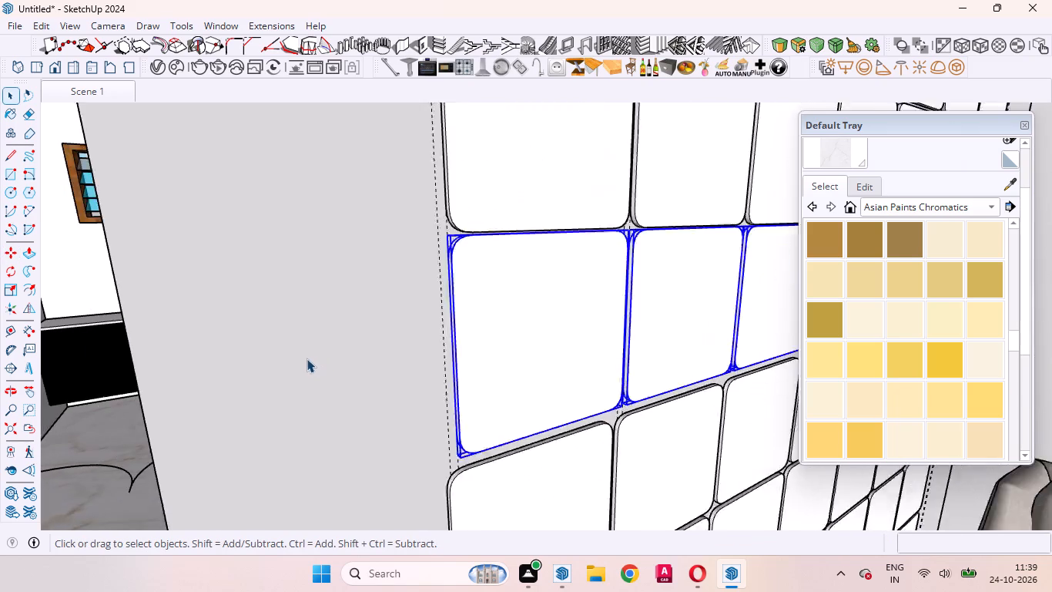
scroll(307, 358, "down", 13)
middle_click_drag(416, 436, 287, 442)
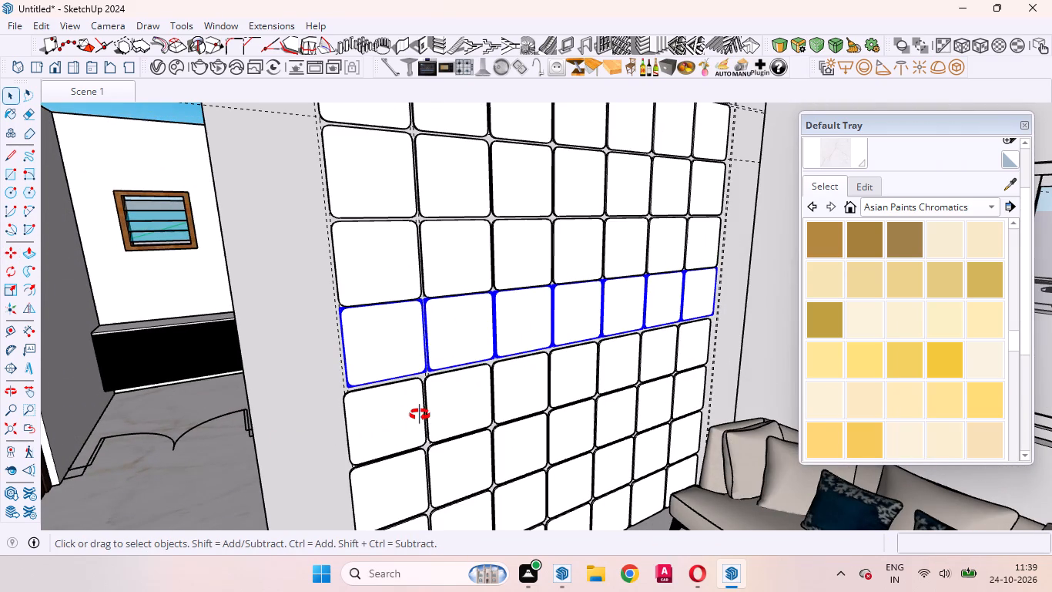
middle_click_drag(416, 433, 311, 471)
middle_click_drag(511, 188, 390, 266)
scroll(594, 190, "down", 3)
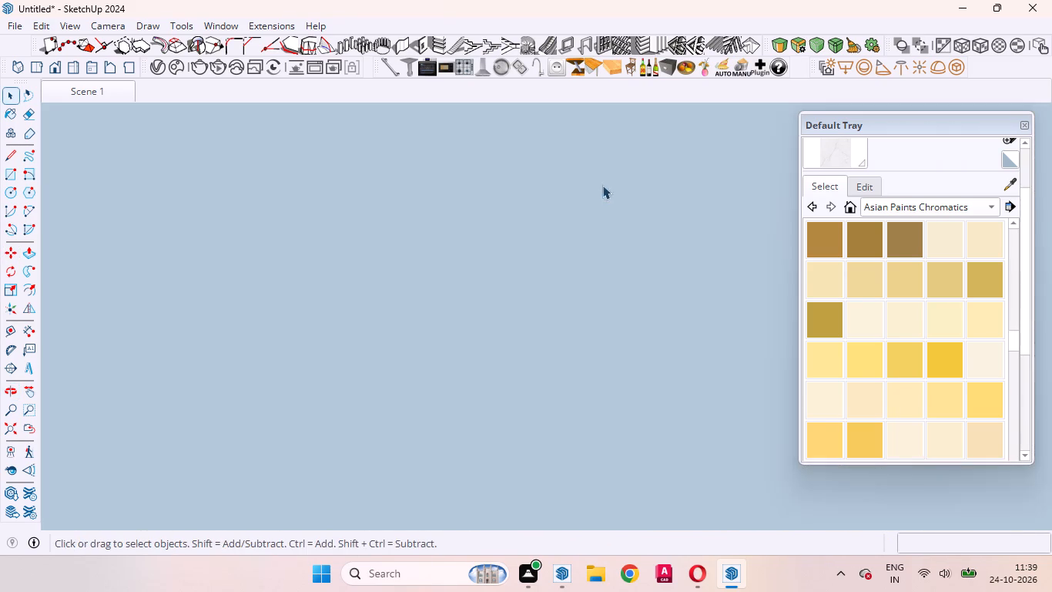
scroll(602, 185, "down", 4)
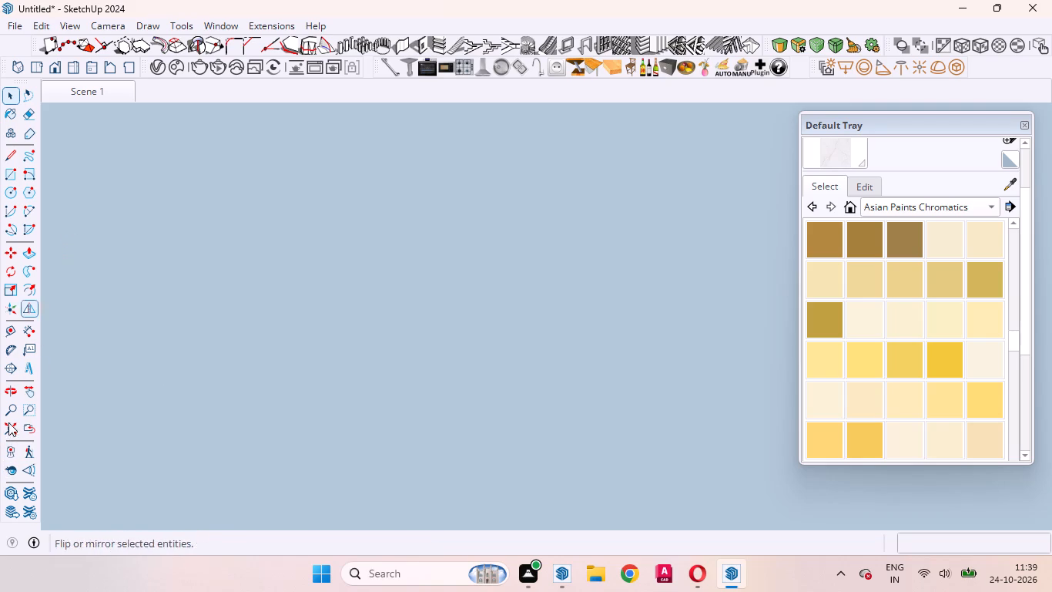
left_click(25, 431)
middle_click_drag(420, 289, 421, 345)
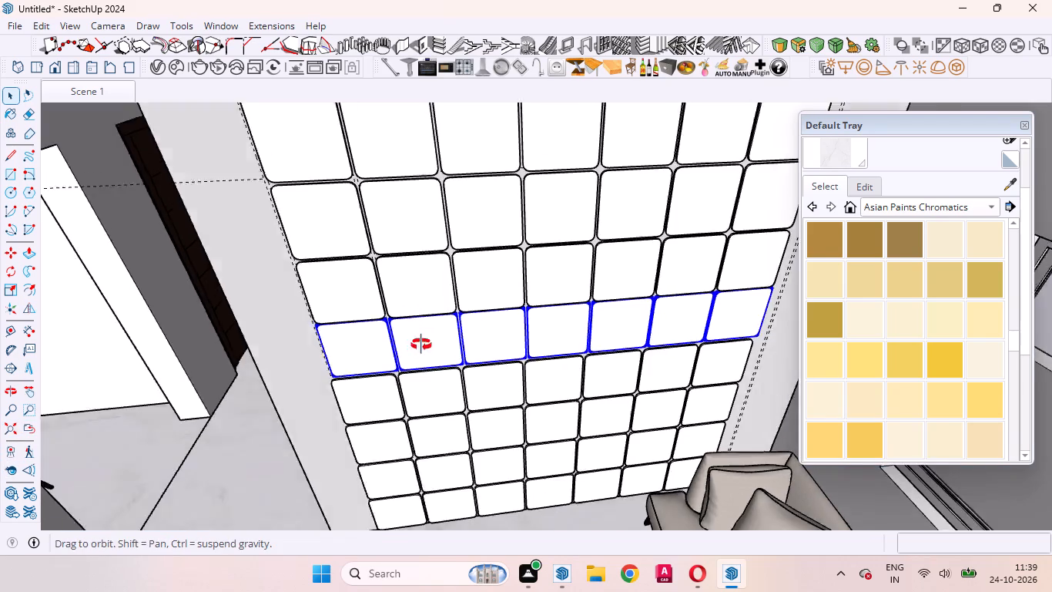
middle_click_drag(421, 345, 421, 365)
scroll(448, 309, "down", 8)
scroll(554, 321, "down", 3)
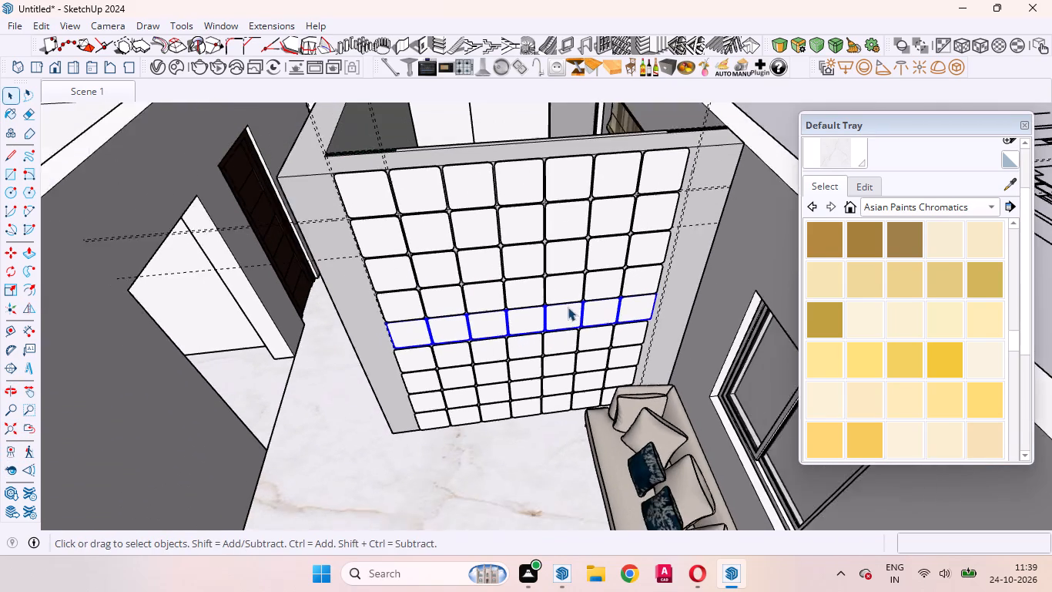
scroll(444, 367, "up", 13)
left_click(432, 330)
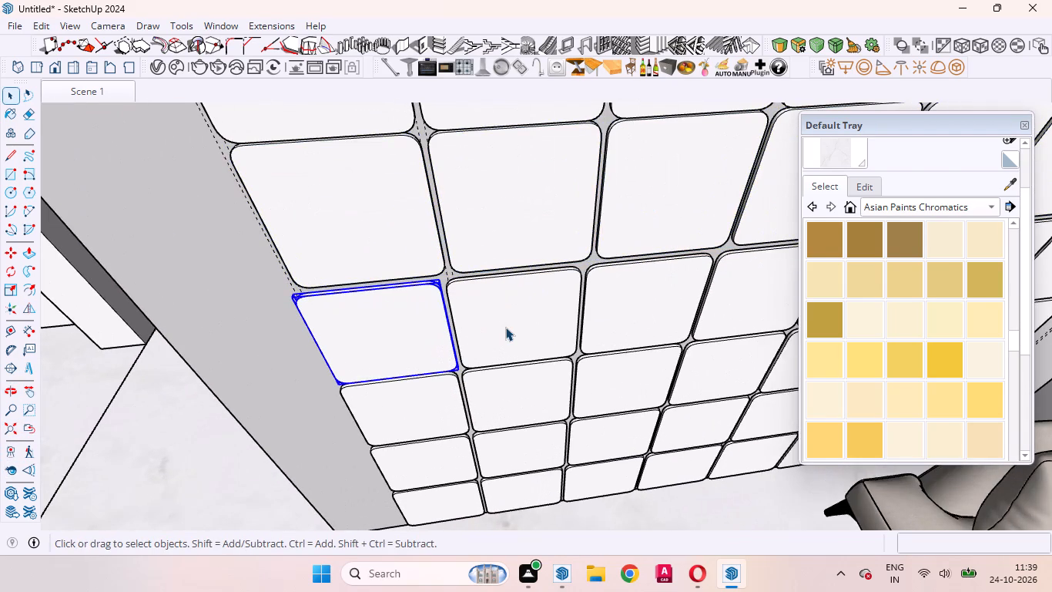
left_click(507, 321, "ctrl")
left_click(617, 314, "ctrl")
left_click(727, 304, "ctrl")
scroll(300, 321, "down", 2, "ctrl")
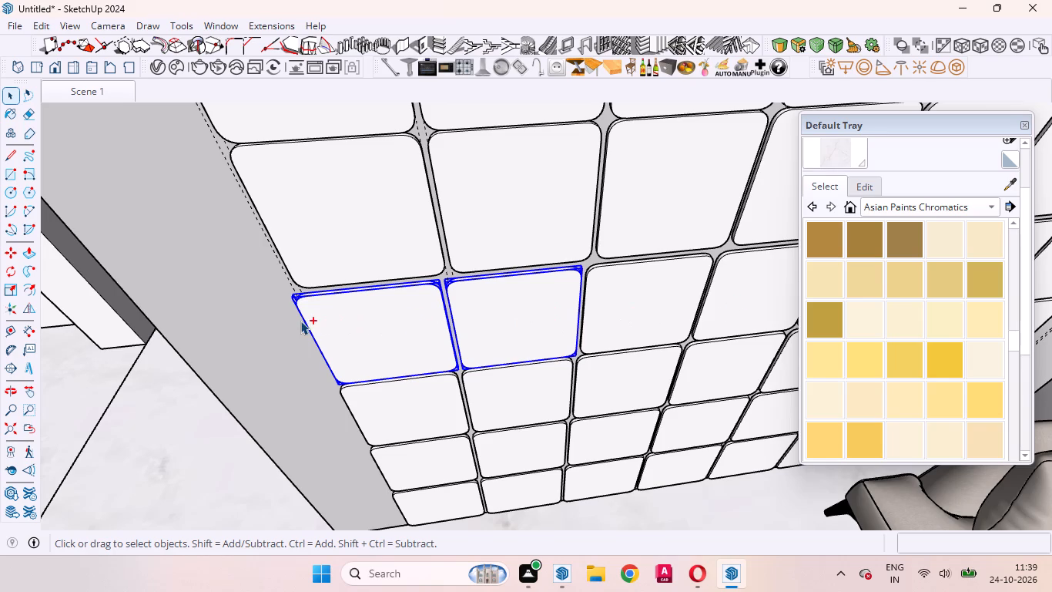
scroll(300, 321, "down", 3, "ctrl")
scroll(329, 342, "down", 5)
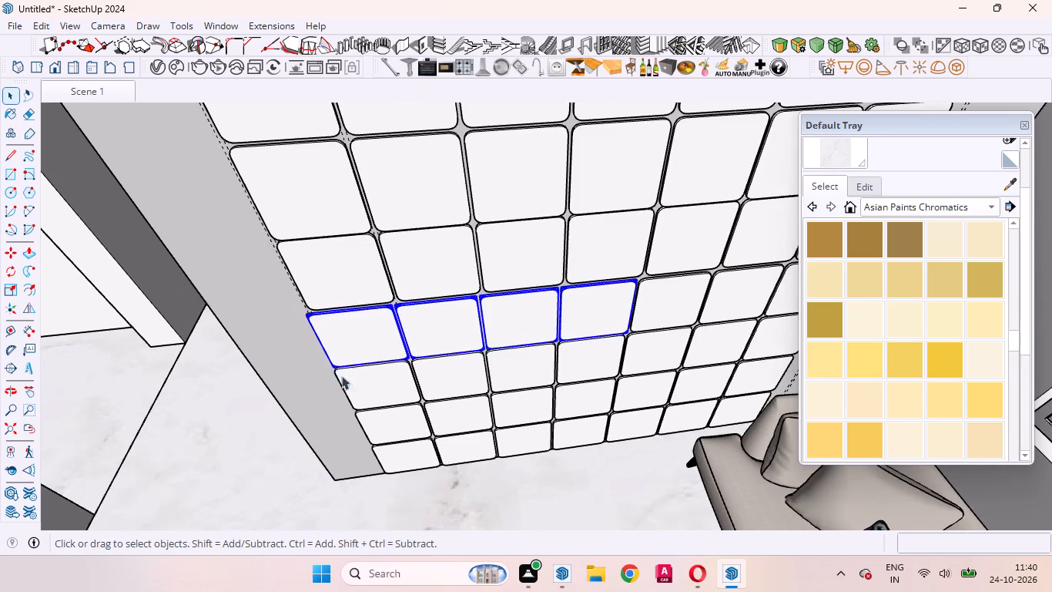
scroll(312, 379, "down", 4)
left_click(565, 331, "ctrl")
left_click(628, 315, "ctrl")
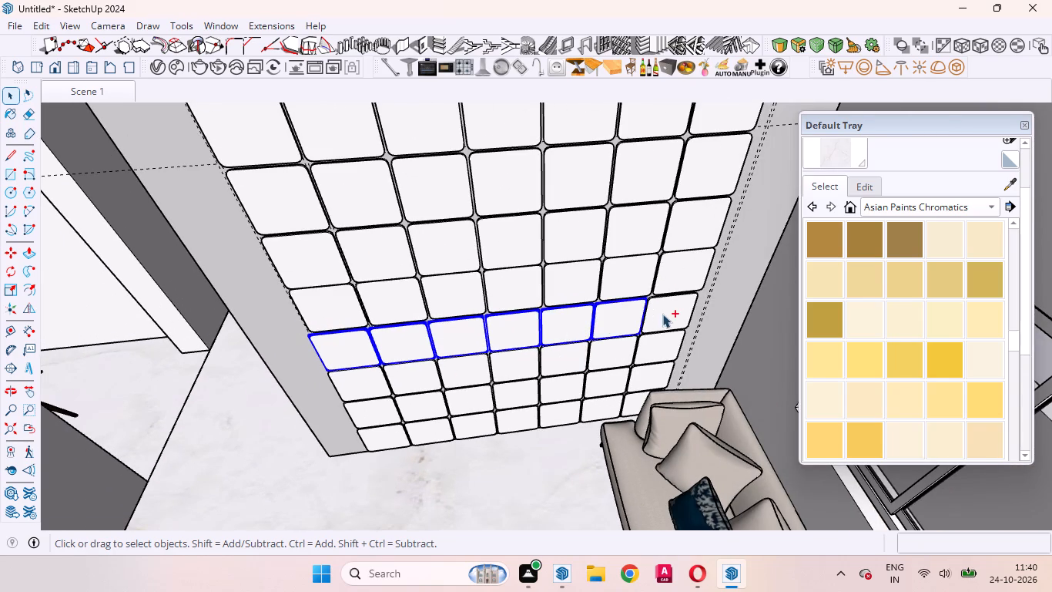
left_click(662, 314, "ctrl")
scroll(296, 335, "up", 16)
middle_click_drag(310, 375, 377, 321)
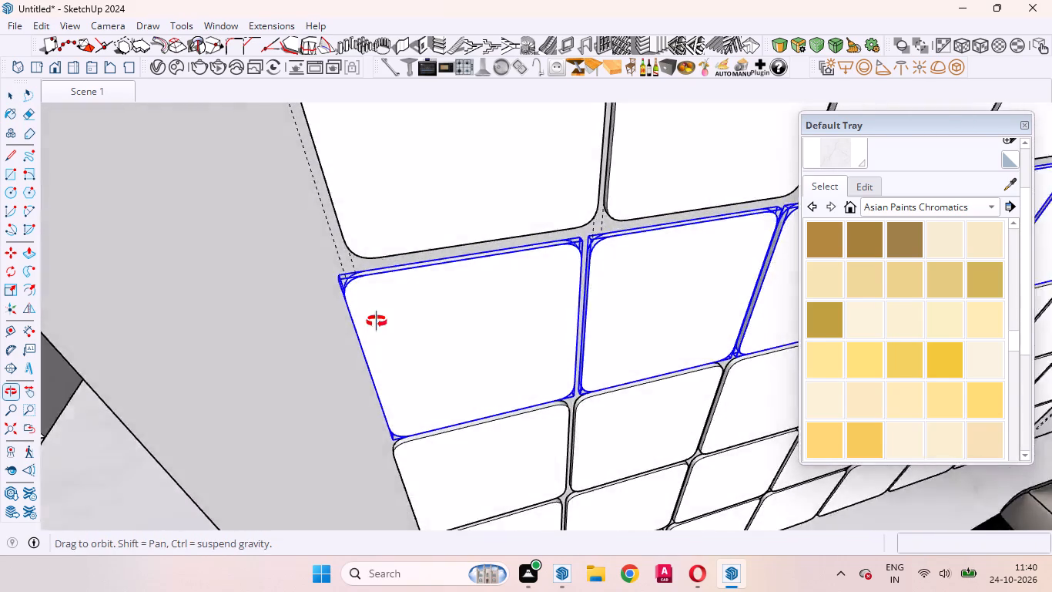
middle_click_drag(377, 321, 407, 295)
key("m")
scroll(386, 323, "up", 12)
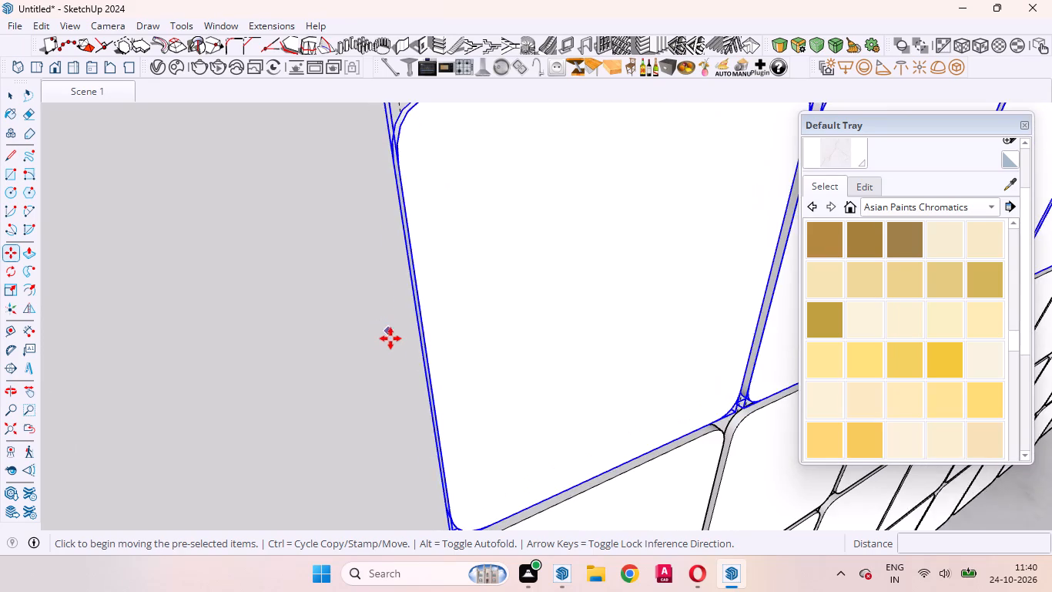
middle_click_drag(391, 338, 431, 317)
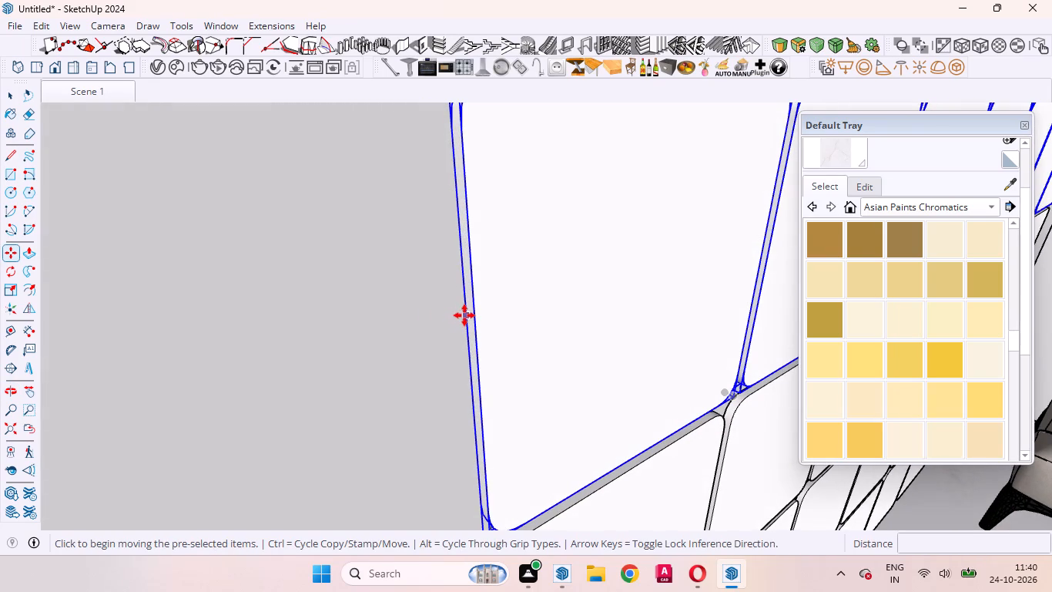
left_click(464, 315)
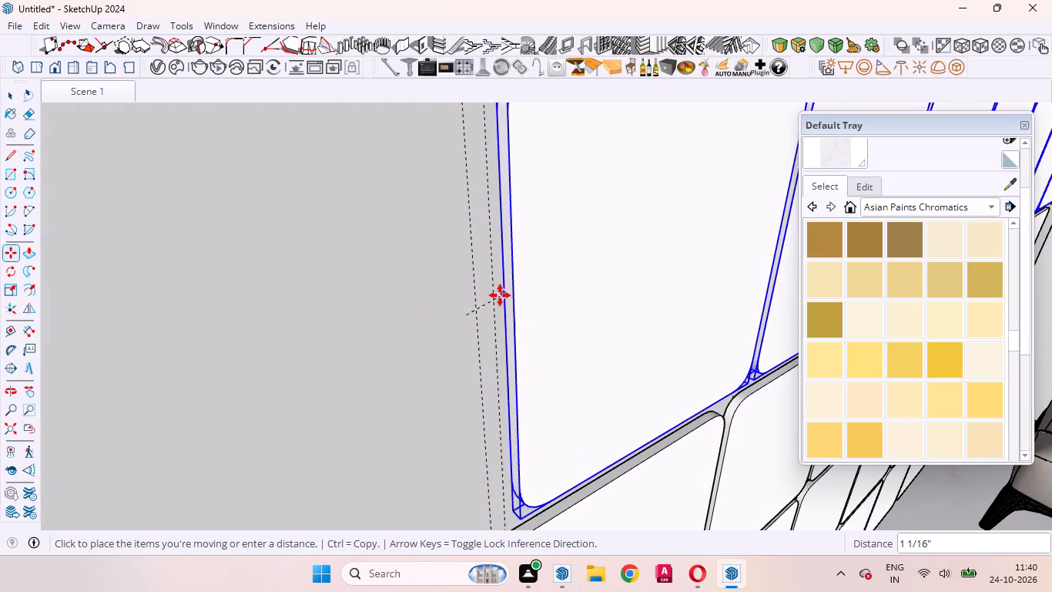
left_click(494, 295)
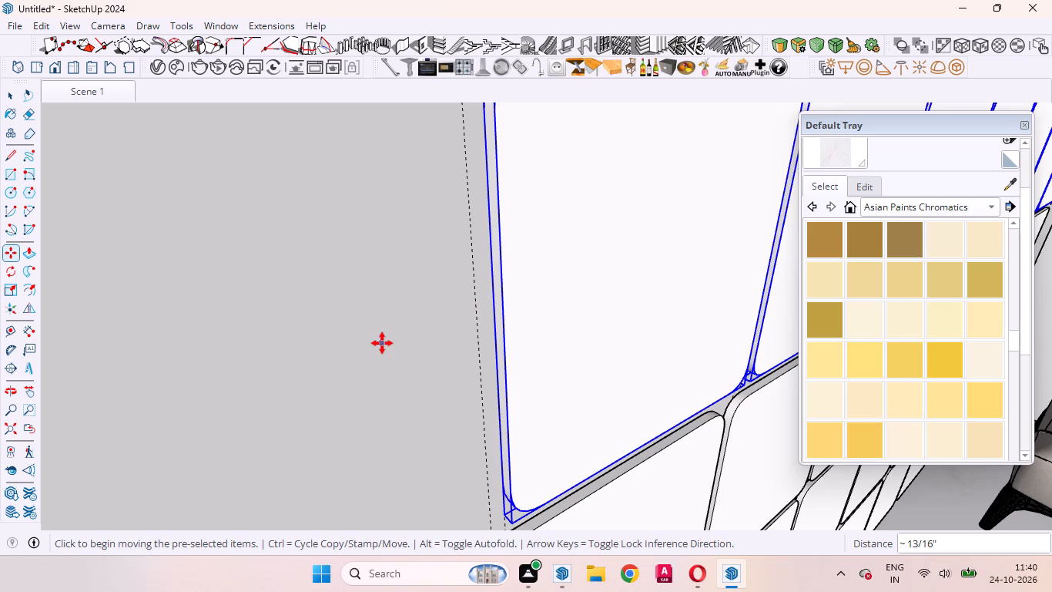
key("n")
key("space")
Select the seven seventh-row panels and move them about 1 3/16" toward the window end, just past the inner vertical guide.
scroll(314, 337, "down", 15)
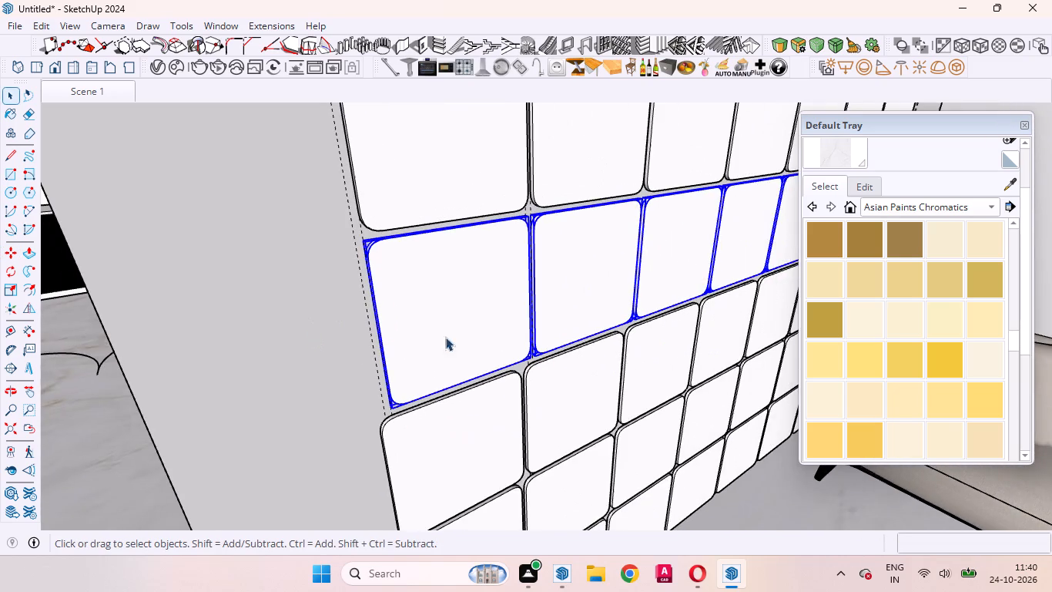
middle_click_drag(452, 348, 355, 345)
scroll(454, 315, "down", 8)
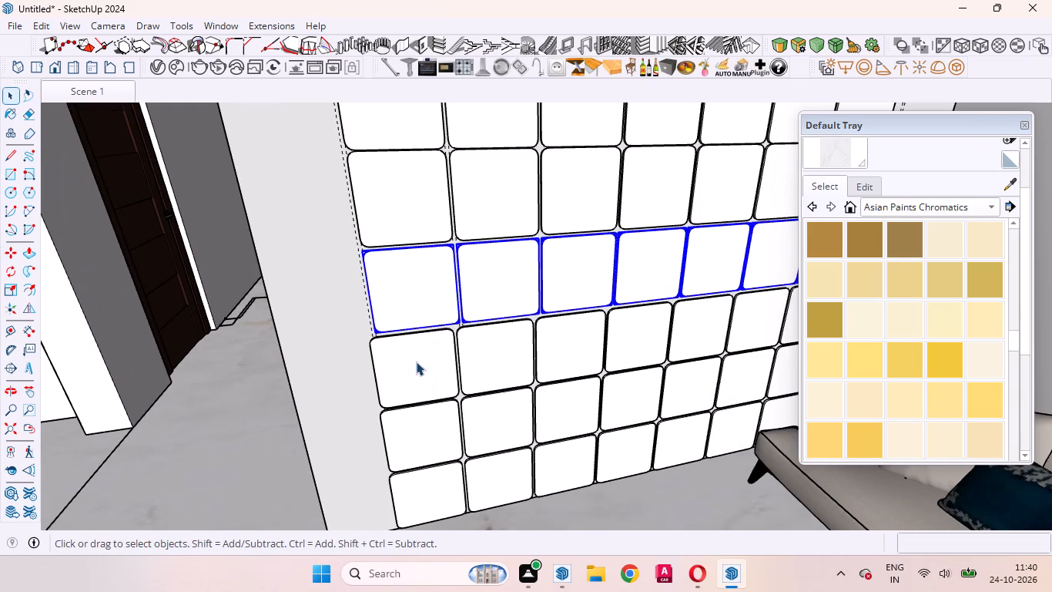
left_click(416, 361)
left_click(495, 360, "ctrl")
left_click(581, 361, "ctrl")
scroll(281, 374, "down", 4, "ctrl")
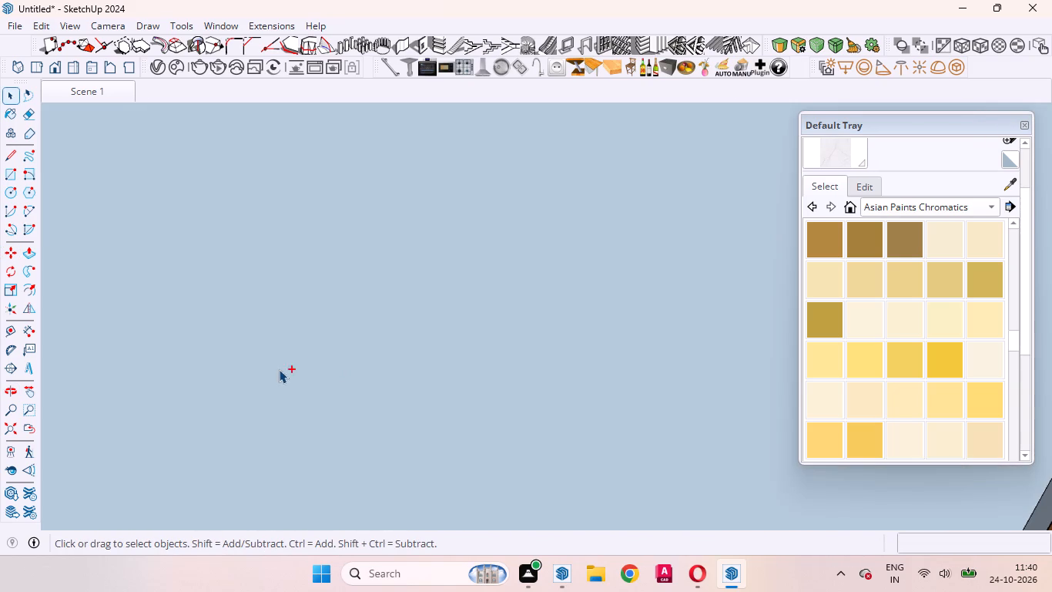
left_click(32, 427, "ctrl")
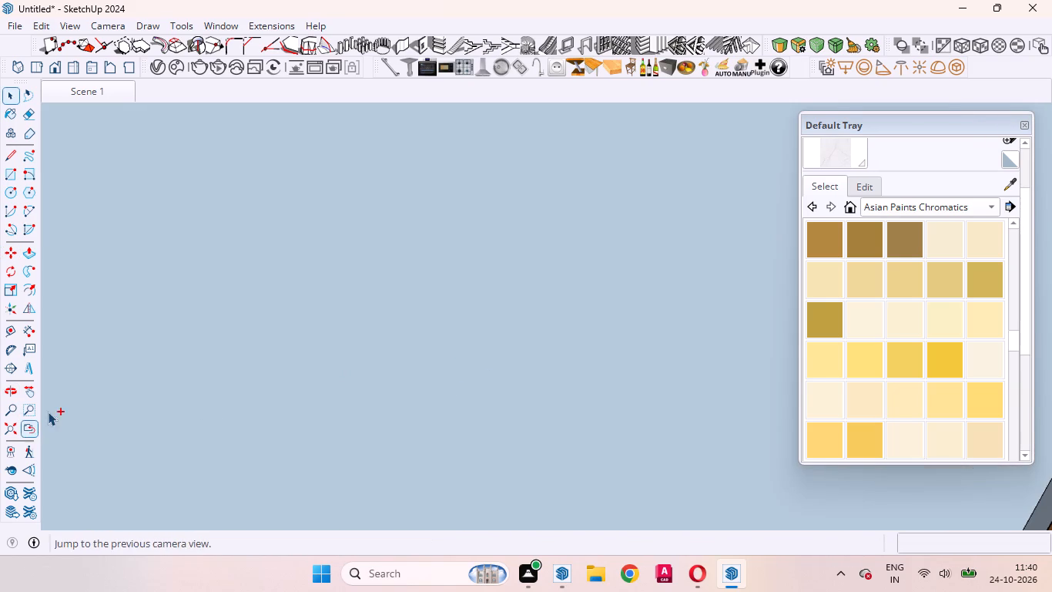
middle_click_drag(501, 342, 347, 529, "ctrl")
scroll(506, 409, "down", 5, "ctrl")
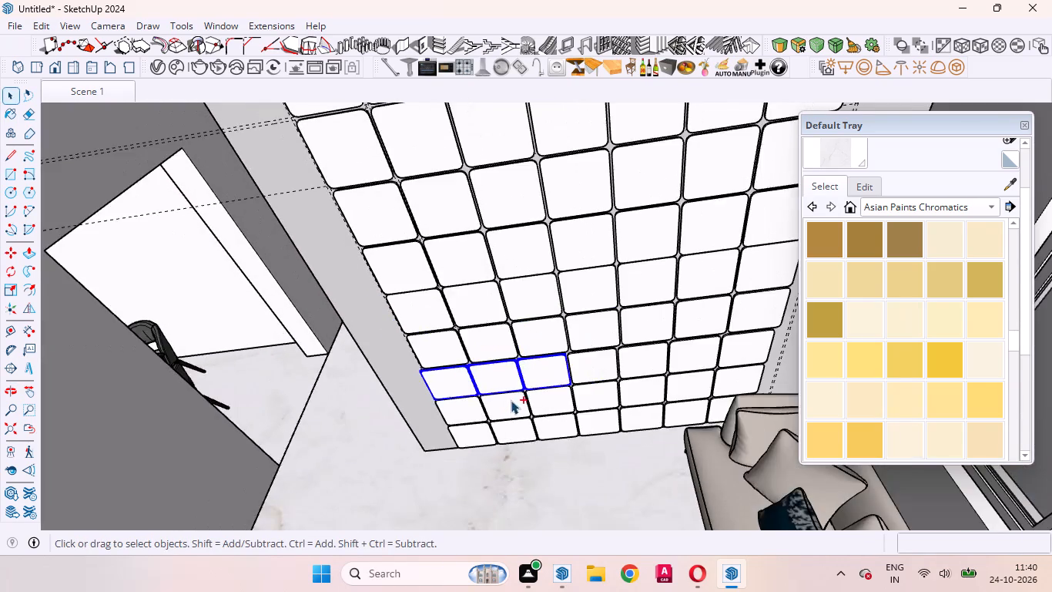
scroll(511, 400, "down", 3, "ctrl")
left_click(561, 372, "ctrl")
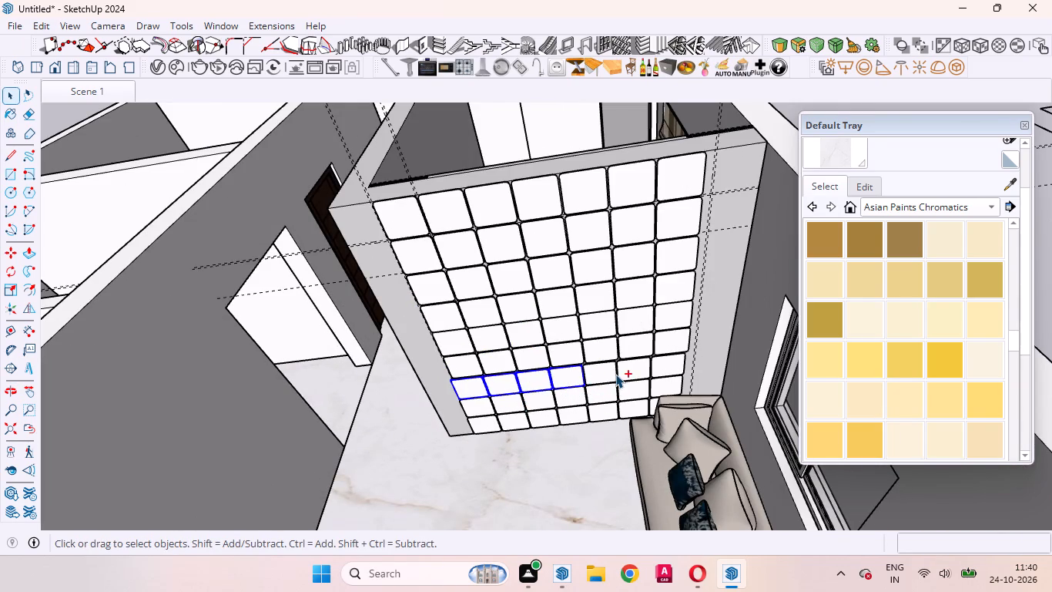
left_click(603, 375, "ctrl")
left_click(634, 370, "ctrl")
left_click(685, 363, "ctrl")
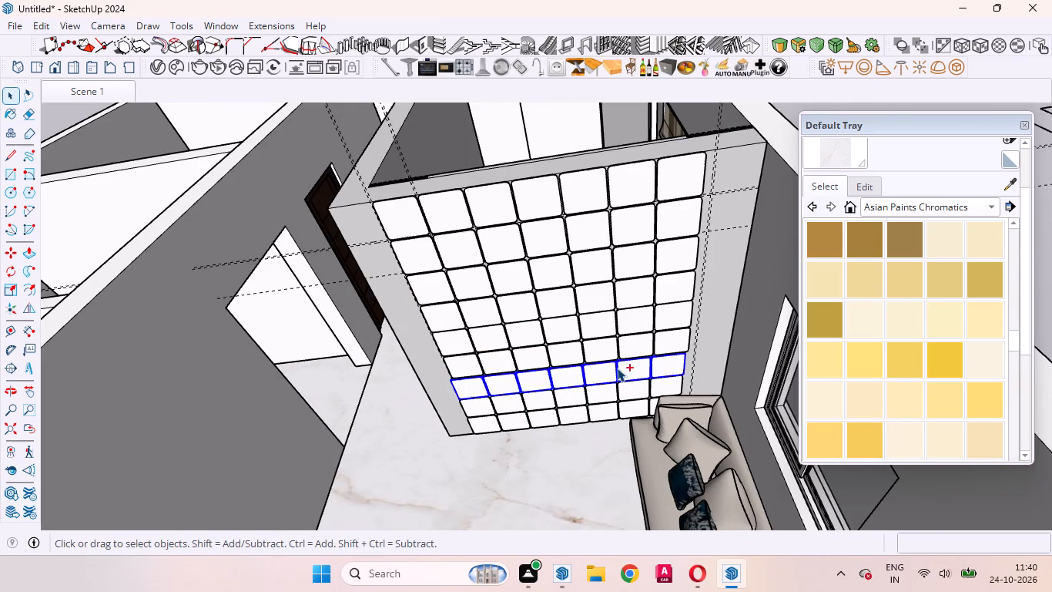
scroll(407, 382, "up", 15)
middle_click_drag(487, 412, 523, 376)
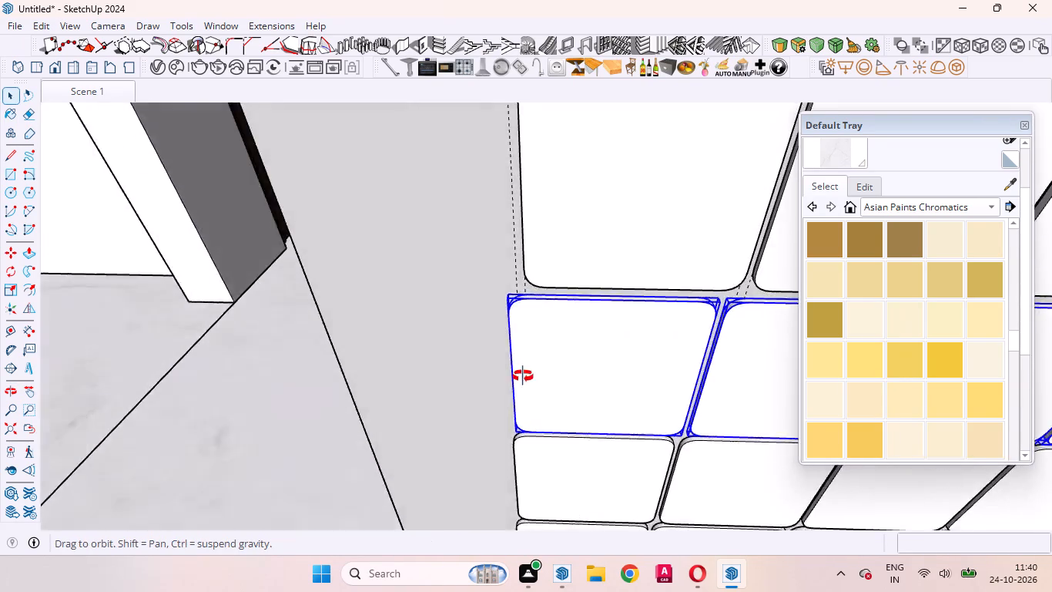
middle_click_drag(523, 376, 662, 329)
scroll(544, 341, "up", 4)
key("m")
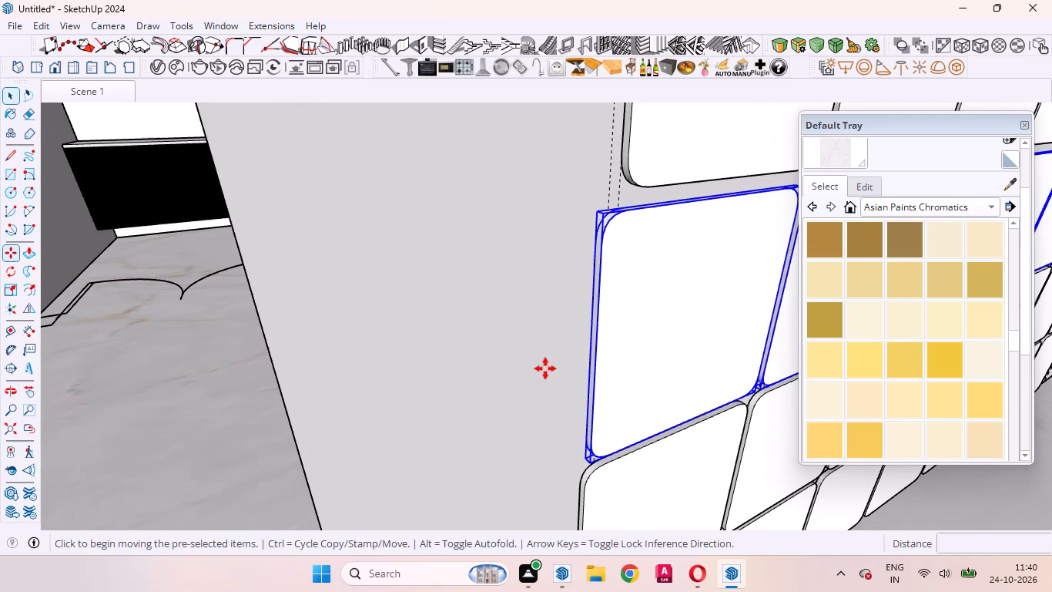
left_click(548, 368)
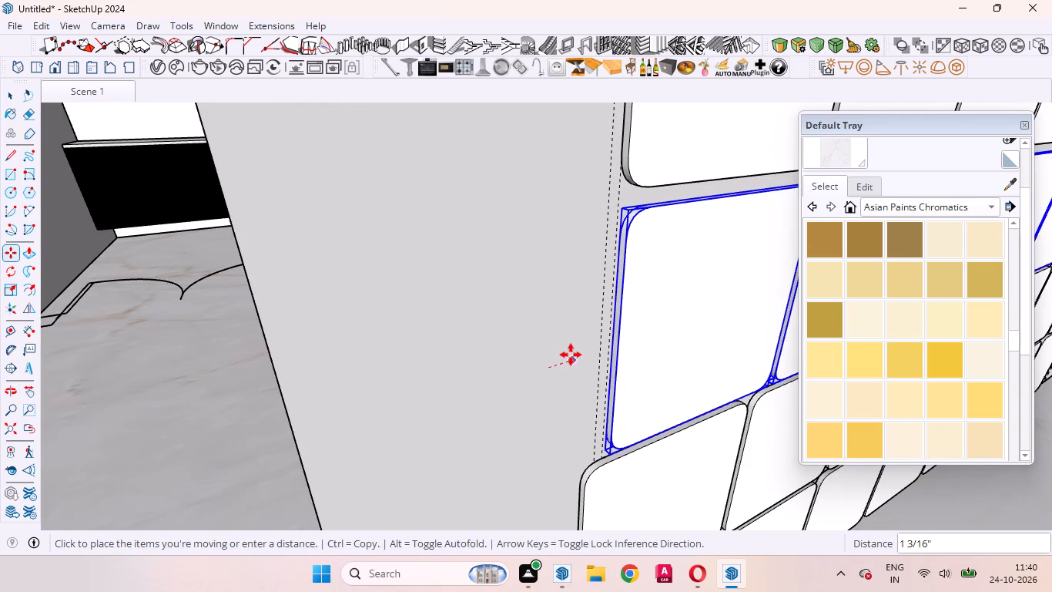
left_click(568, 354)
Move the seventh-row panels about 1/16" back toward the corridor, bringing their outer edge onto the inner vertical guide.
scroll(621, 338, "up", 20)
scroll(621, 338, "up", 16)
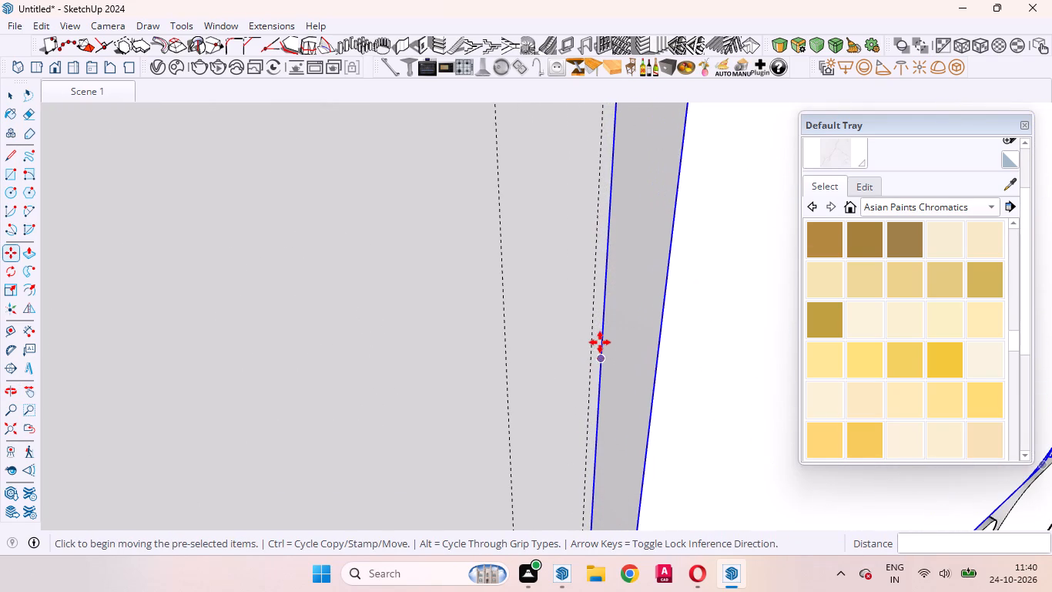
left_click(602, 338)
left_click(593, 338)
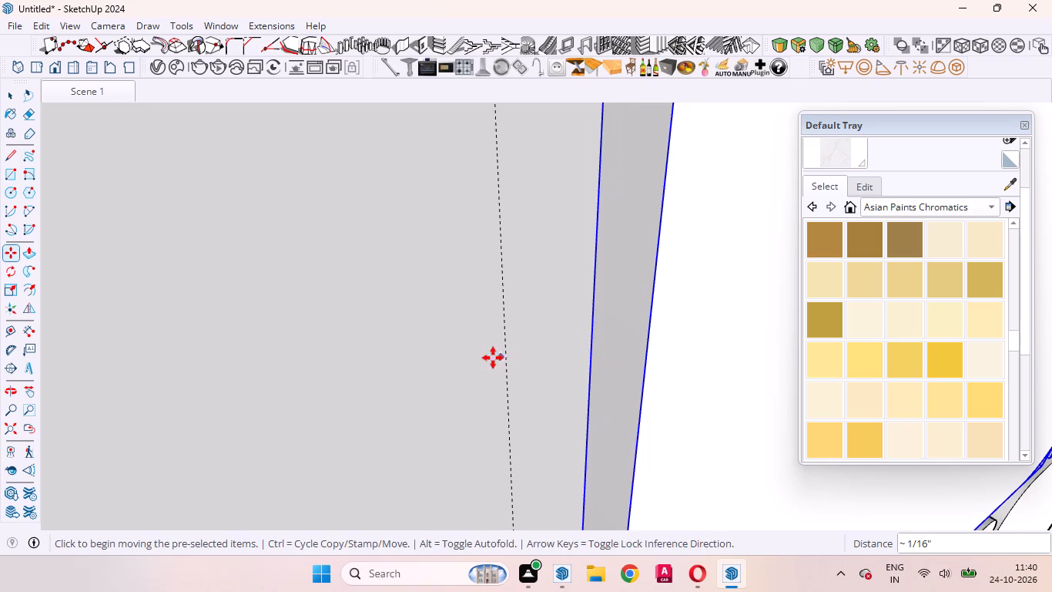
key("space")
Select the seven eighth-row panels and move them about 1 3/8" toward the window end, just past the inner vertical guide.
scroll(441, 338, "down", 20)
scroll(441, 338, "down", 14)
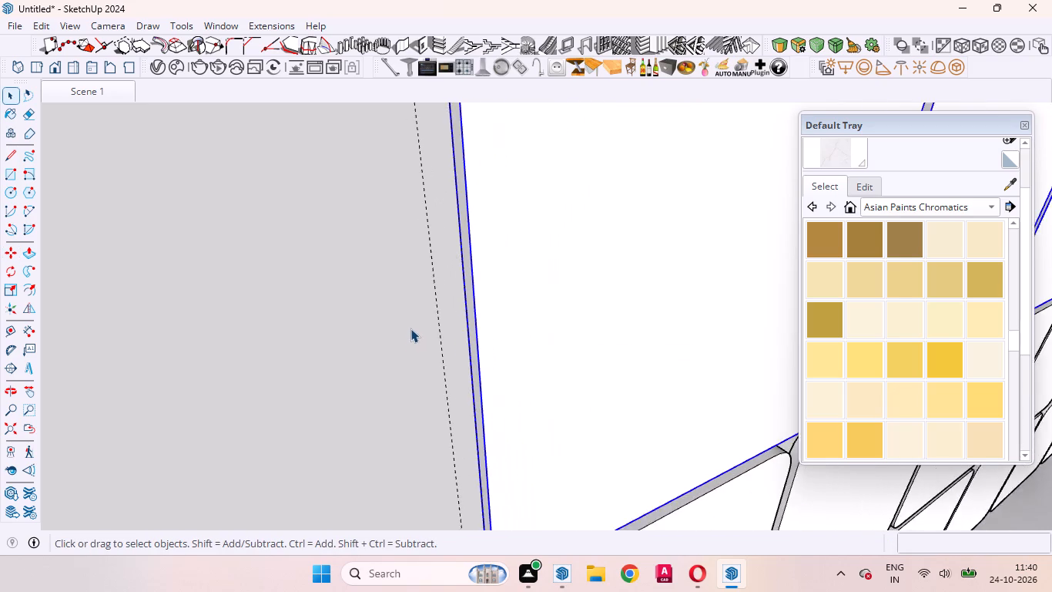
scroll(410, 328, "down", 20)
scroll(410, 328, "down", 16)
middle_click_drag(491, 320, 484, 327)
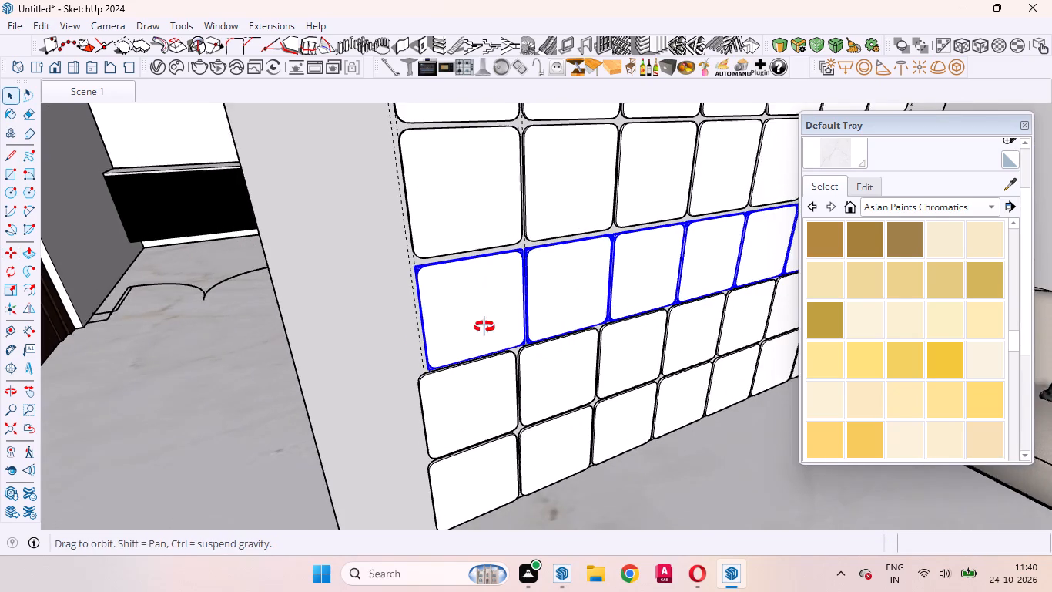
middle_click_drag(484, 327, 419, 305)
left_click(457, 392)
left_click(537, 375, "ctrl")
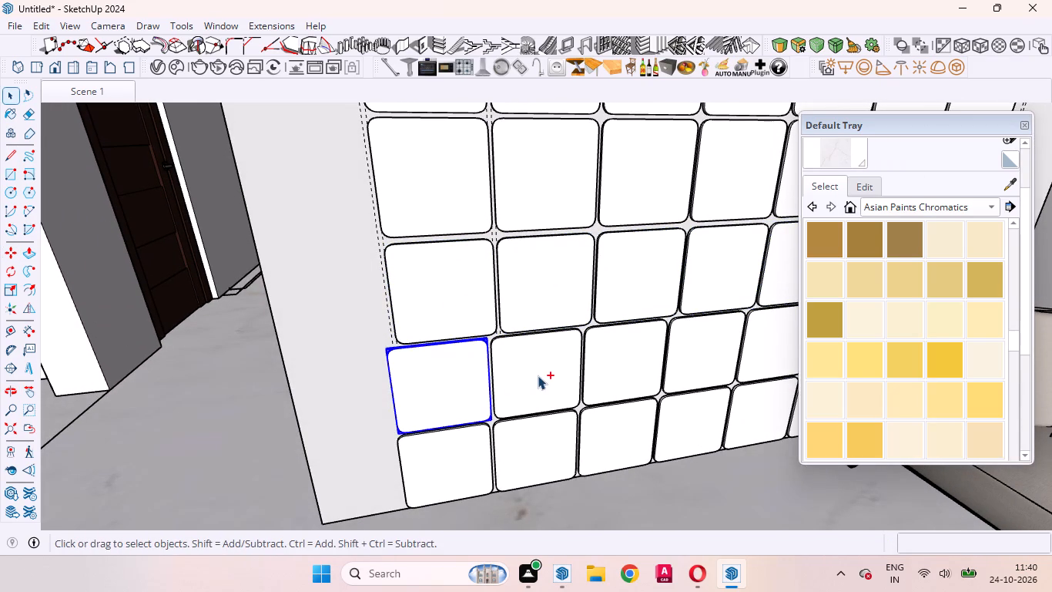
left_click(633, 376, "ctrl")
scroll(358, 362, "down", 8, "ctrl")
left_click(551, 358, "ctrl")
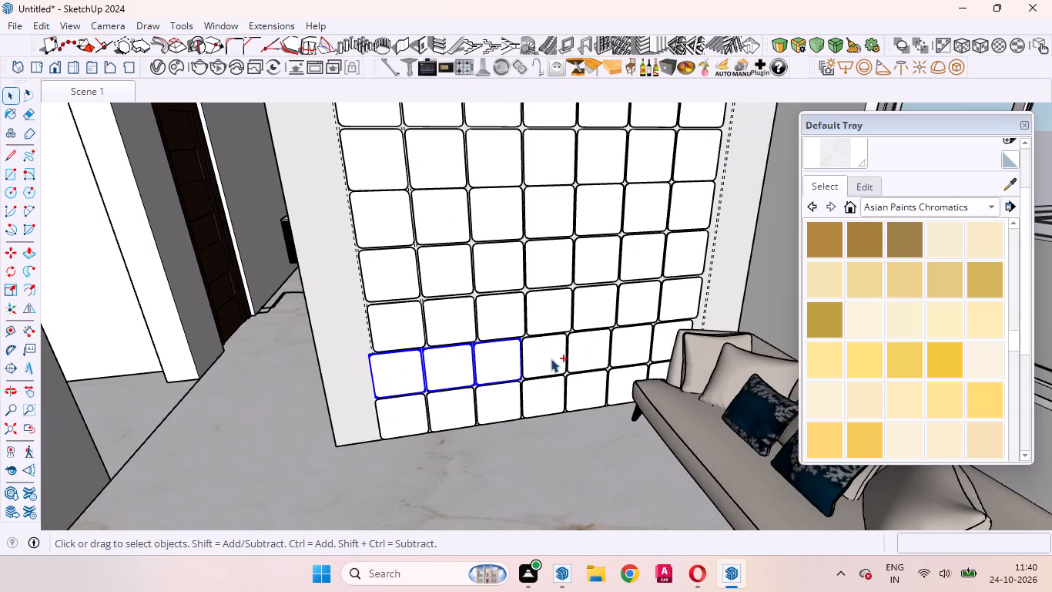
left_click(580, 357, "ctrl")
left_click(619, 356, "ctrl")
left_click(658, 339, "ctrl")
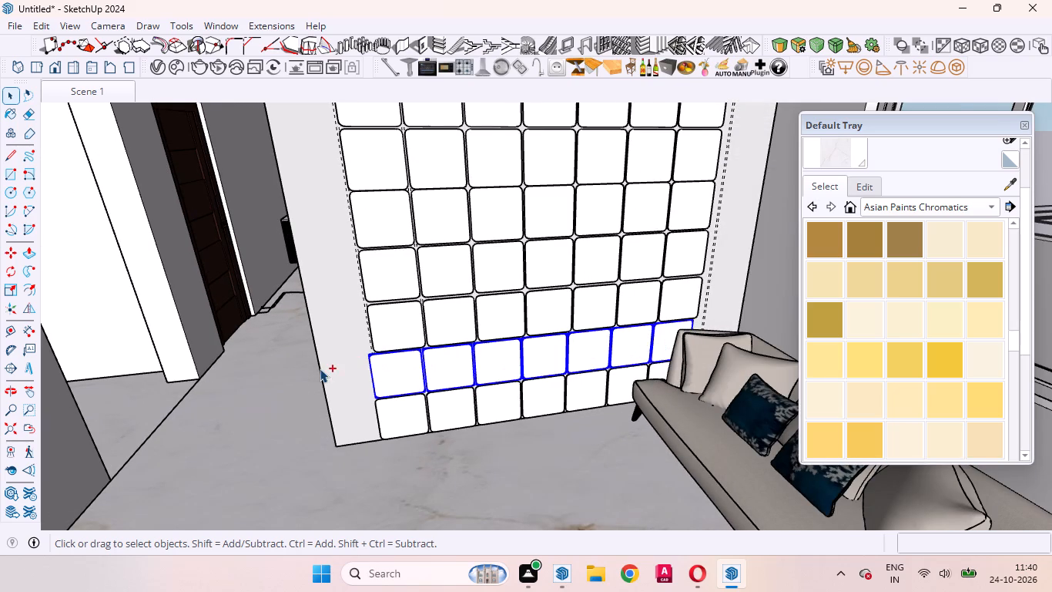
scroll(320, 368, "up", 16, "ctrl")
middle_click_drag(378, 397, 476, 386, "ctrl")
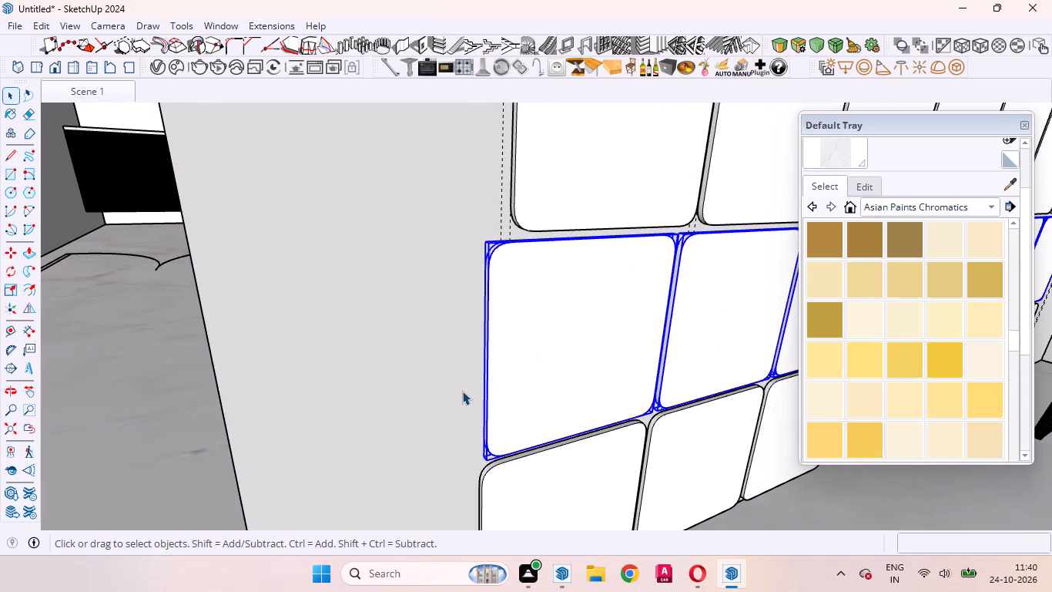
key("m")
scroll(460, 390, "up", 5)
left_click(460, 390)
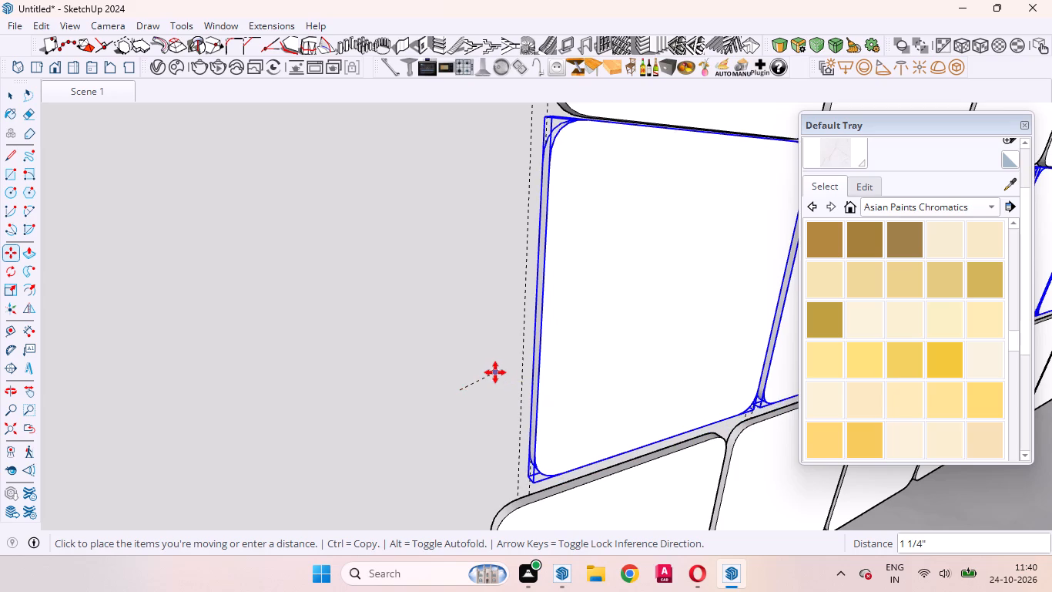
left_click(500, 372)
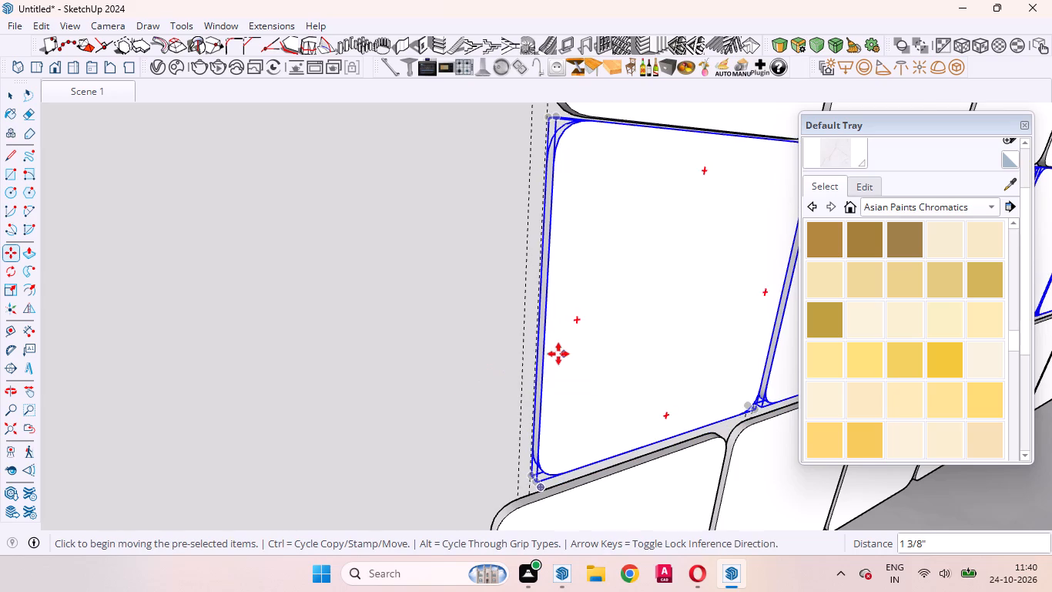
Move the eighth-row panels about 1/16" back toward the corridor, bringing their outer edge onto the inner vertical guide.
scroll(538, 348, "up", 18)
left_click(542, 325)
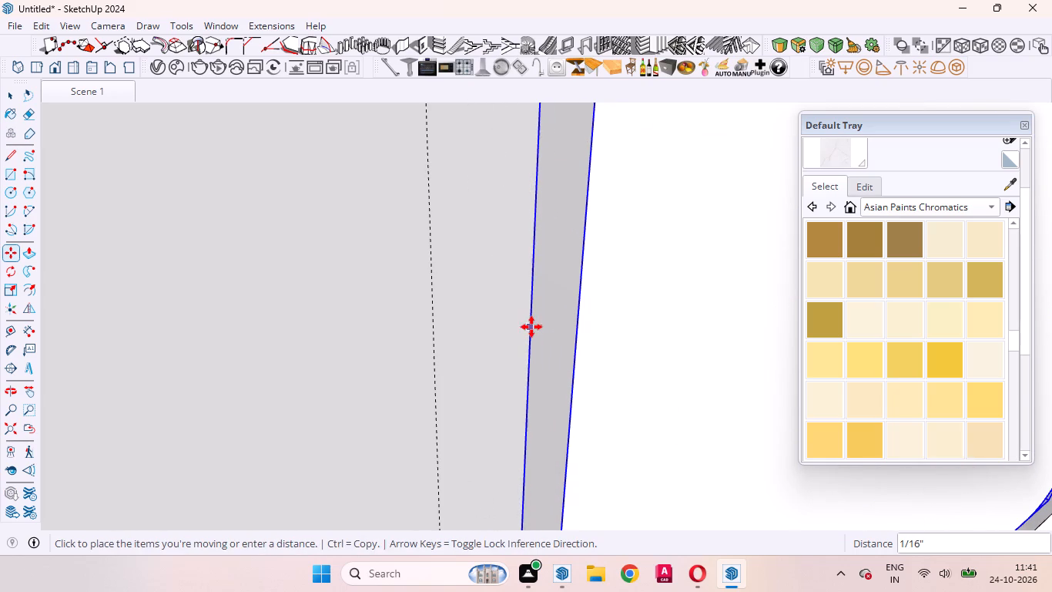
left_click(531, 327)
key("space")
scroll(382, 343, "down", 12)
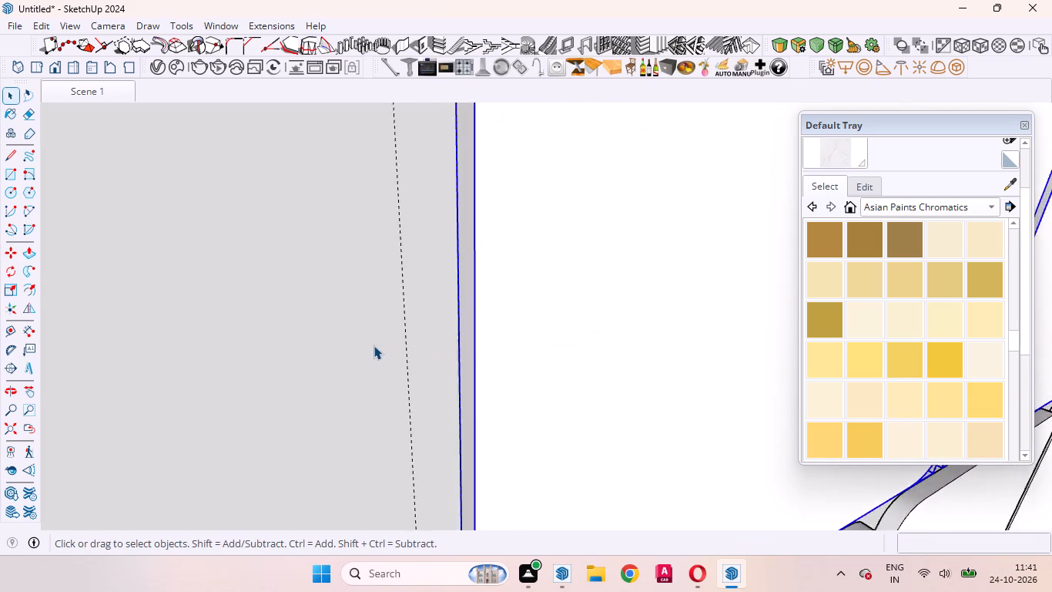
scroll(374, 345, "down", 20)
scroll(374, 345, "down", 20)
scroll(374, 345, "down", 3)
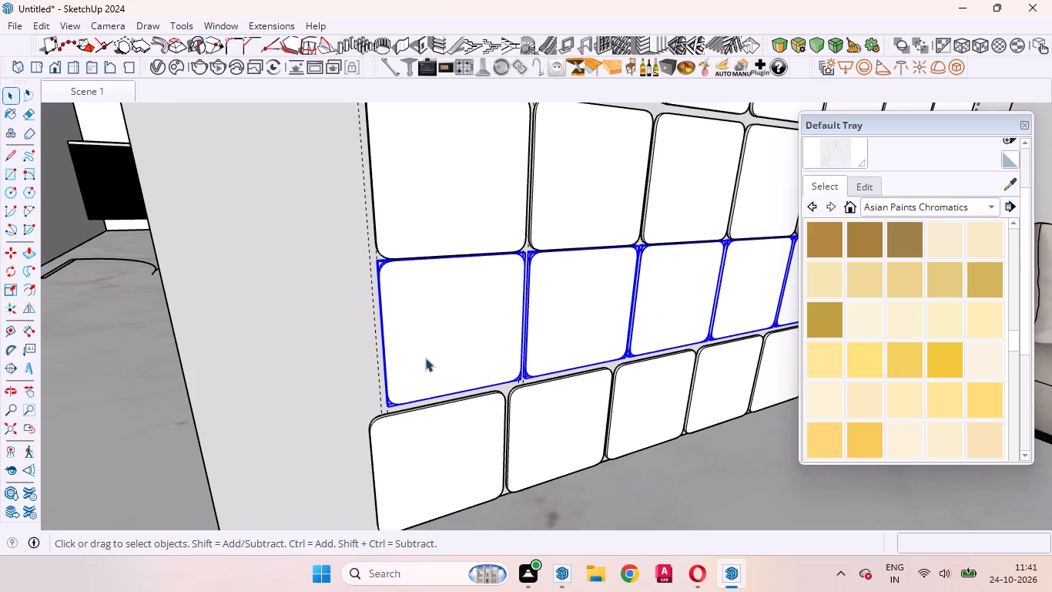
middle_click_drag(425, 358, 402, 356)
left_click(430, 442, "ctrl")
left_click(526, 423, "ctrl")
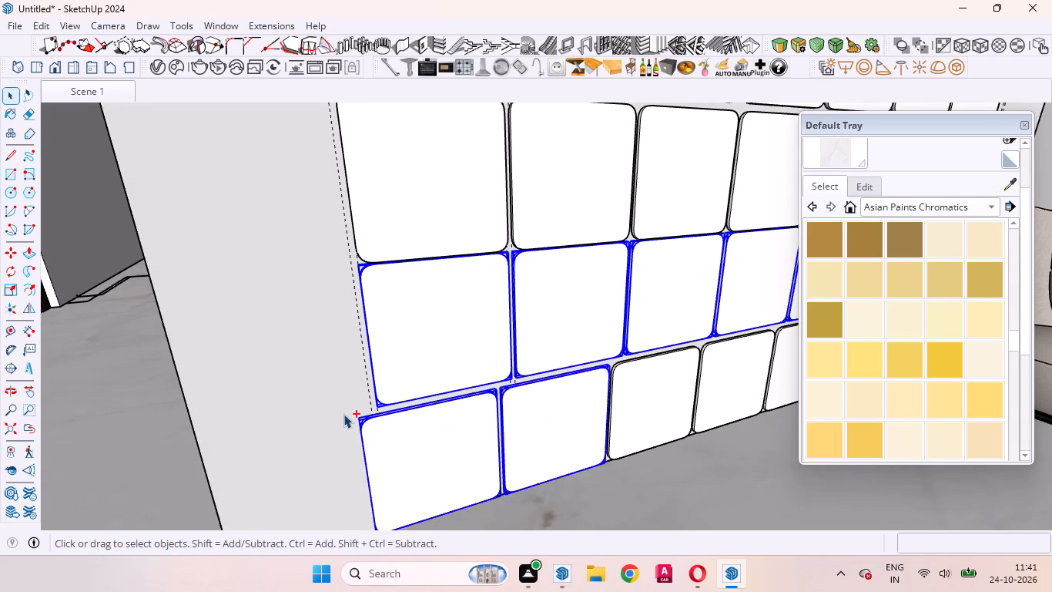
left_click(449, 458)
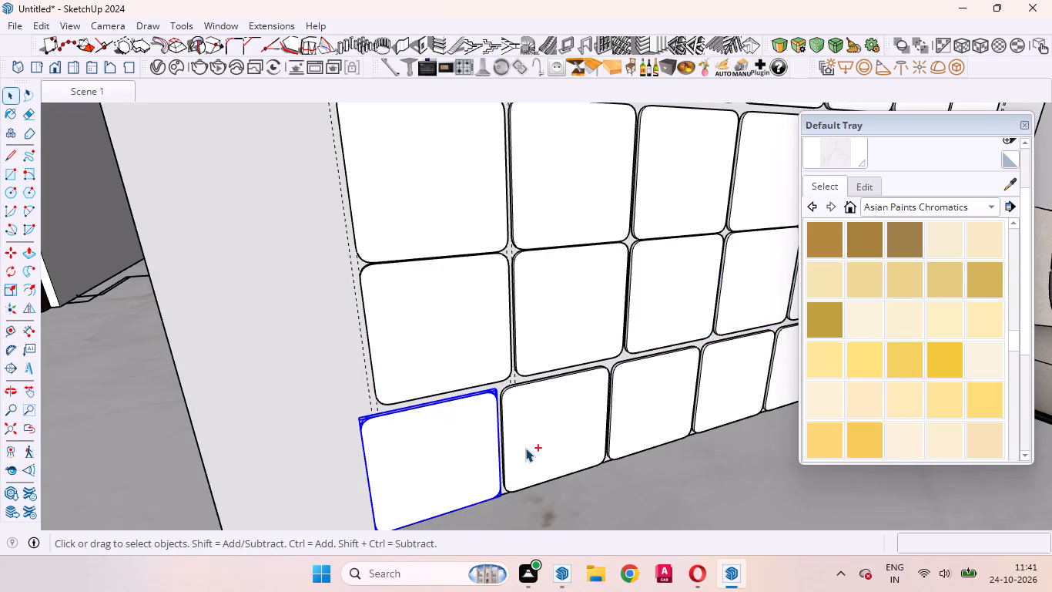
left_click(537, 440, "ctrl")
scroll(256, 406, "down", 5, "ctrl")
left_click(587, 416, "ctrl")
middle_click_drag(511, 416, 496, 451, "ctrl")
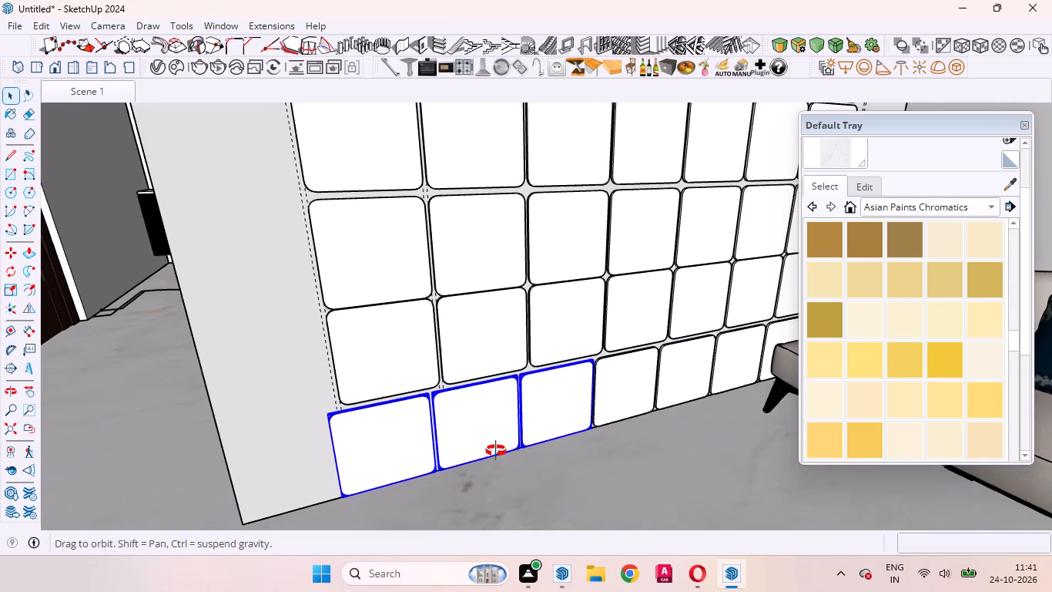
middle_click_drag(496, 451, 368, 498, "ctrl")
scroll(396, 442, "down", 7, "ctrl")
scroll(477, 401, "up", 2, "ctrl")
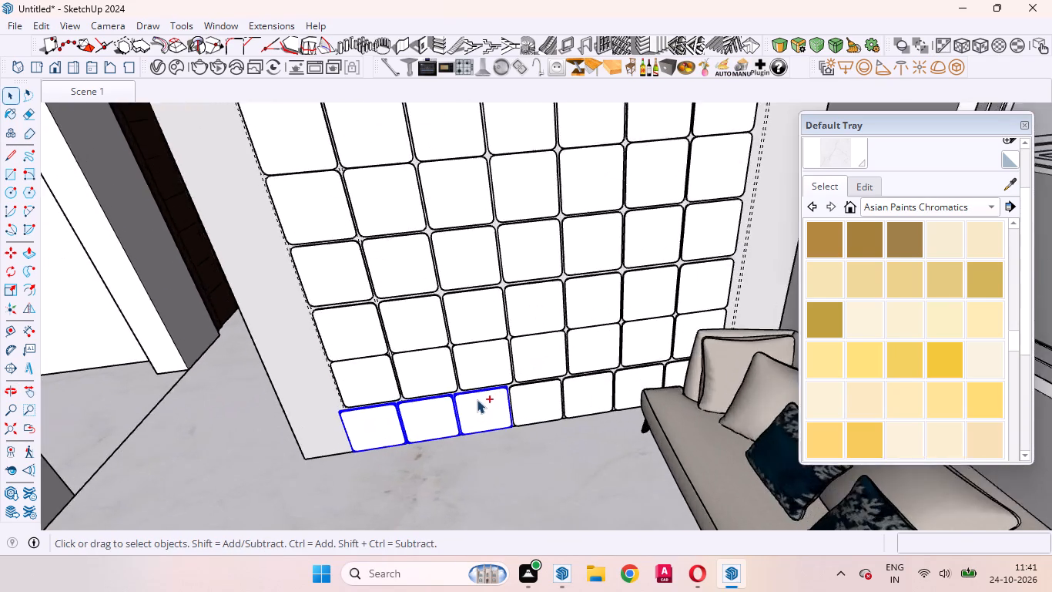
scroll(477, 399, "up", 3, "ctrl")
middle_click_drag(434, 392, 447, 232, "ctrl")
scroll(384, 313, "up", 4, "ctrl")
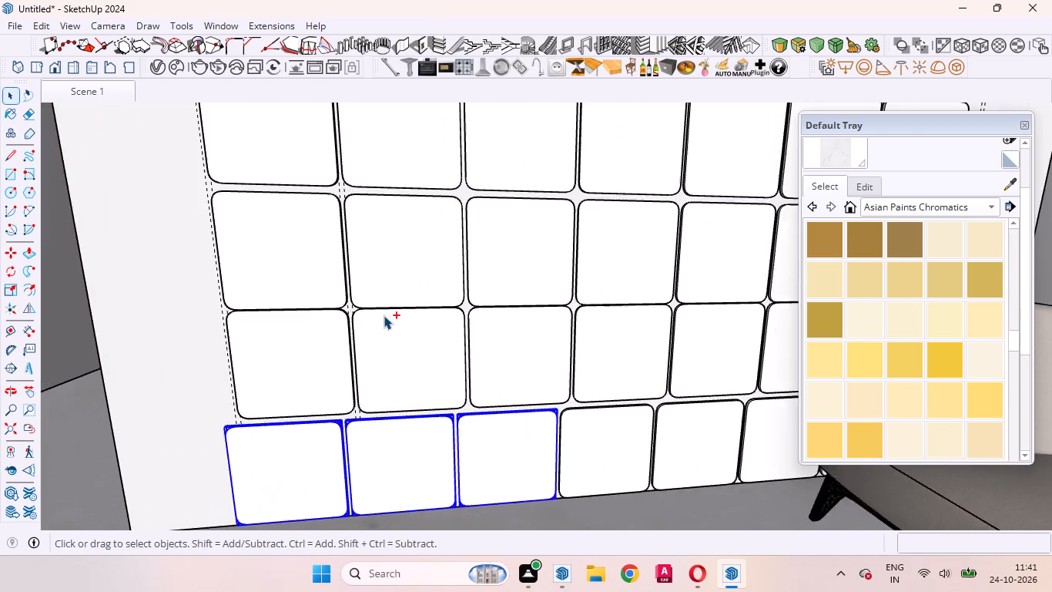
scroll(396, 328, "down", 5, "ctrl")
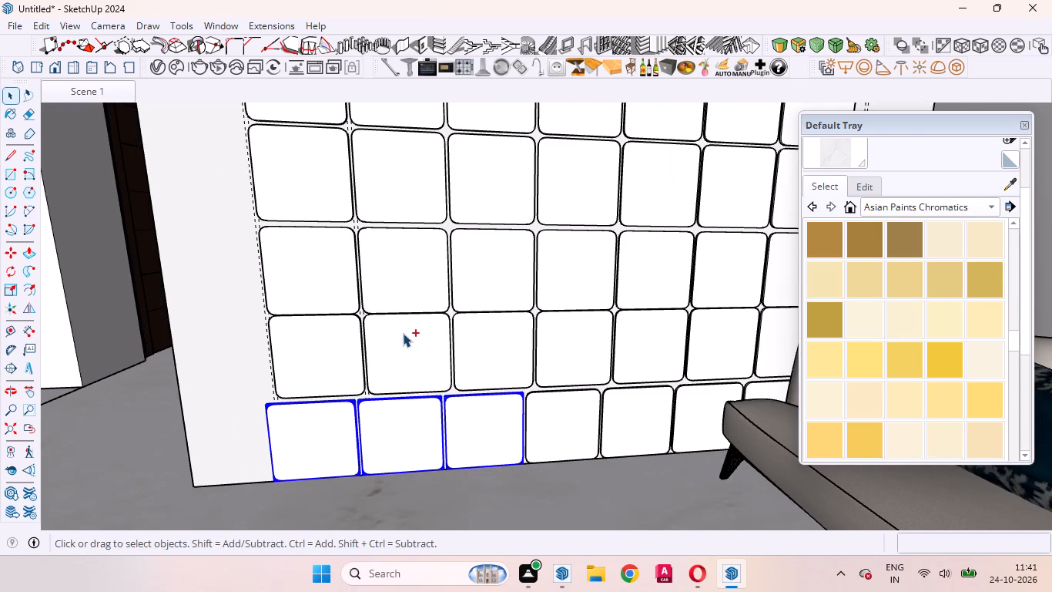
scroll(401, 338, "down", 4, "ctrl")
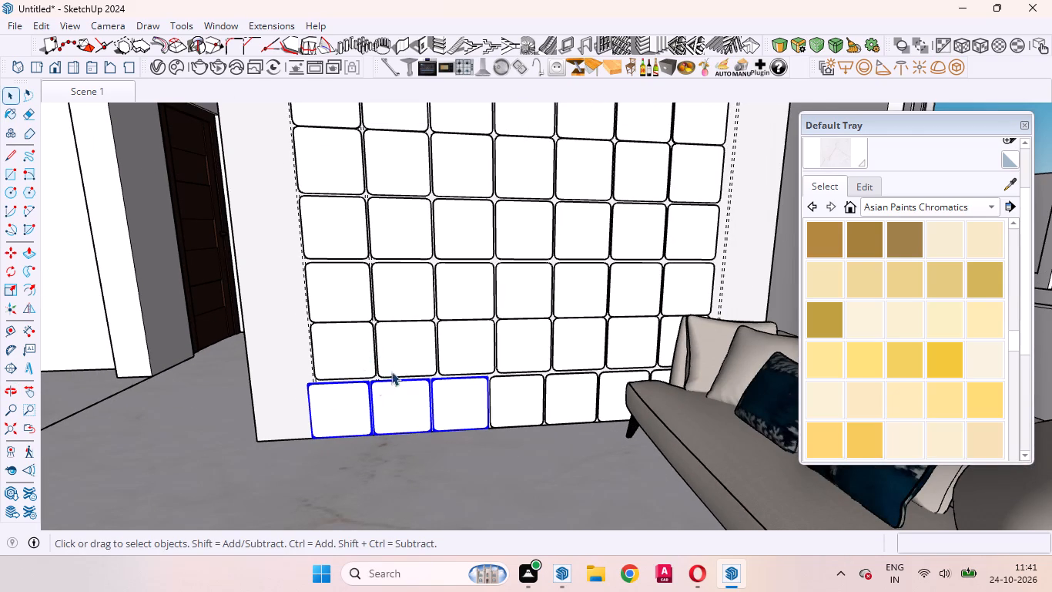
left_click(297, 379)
Select the seven eighth-row panels and move them 12 mm straight down, widening the gap below the seventh row.
scroll(356, 345, "up", 9)
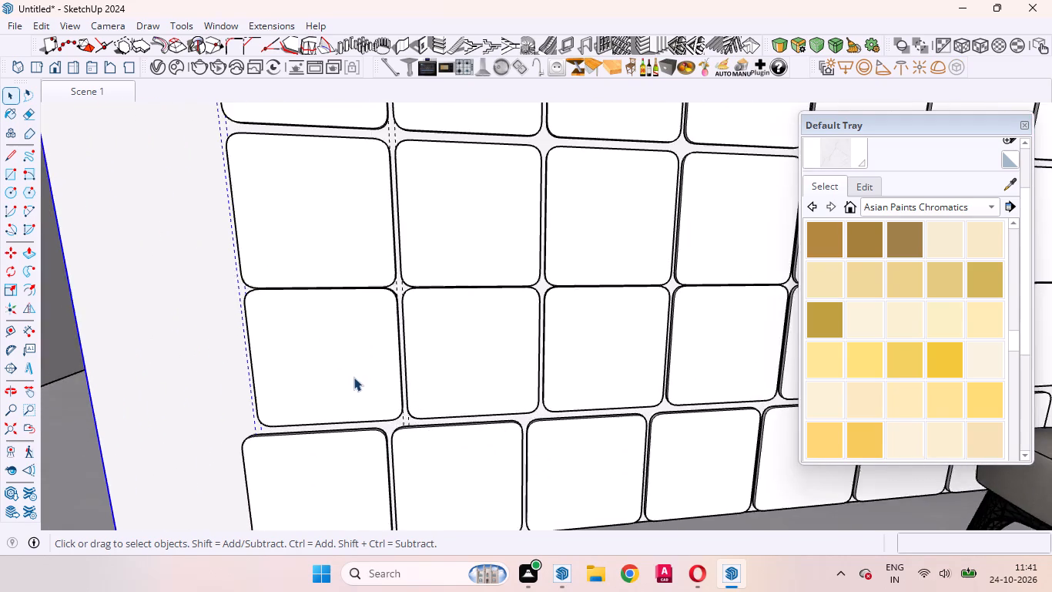
middle_click_drag(353, 377, 397, 321)
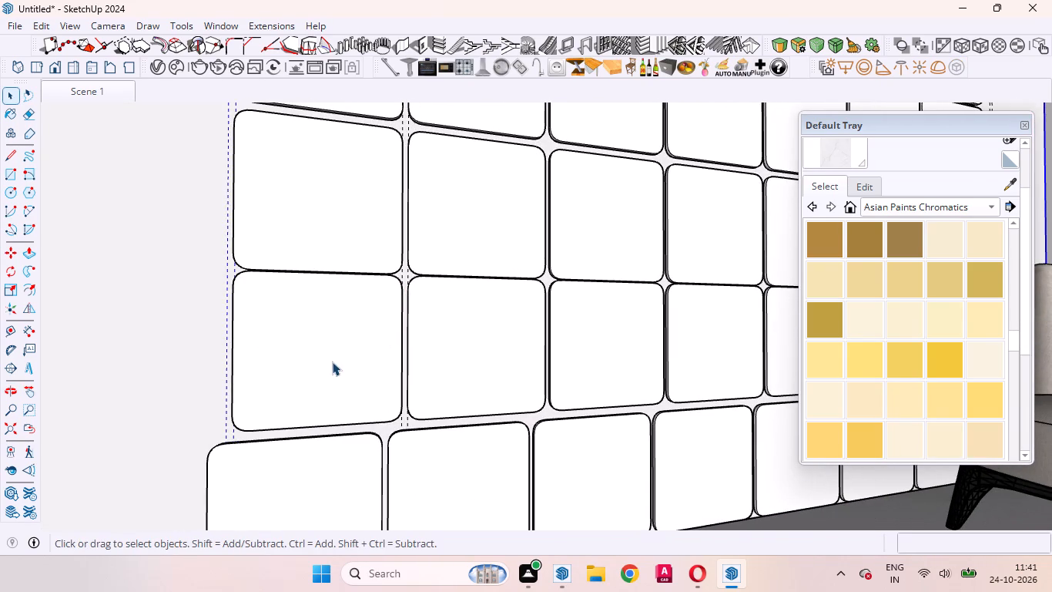
middle_click_drag(343, 327, 457, 448)
scroll(331, 412, "down", 3)
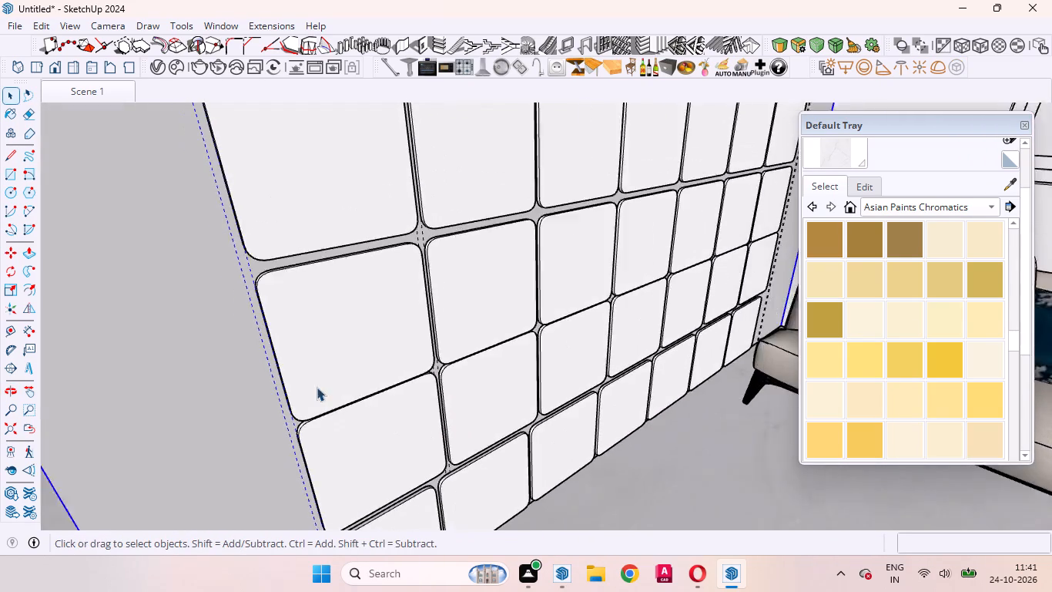
scroll(317, 387, "down", 5)
scroll(323, 290, "down", 5)
scroll(362, 391, "up", 4)
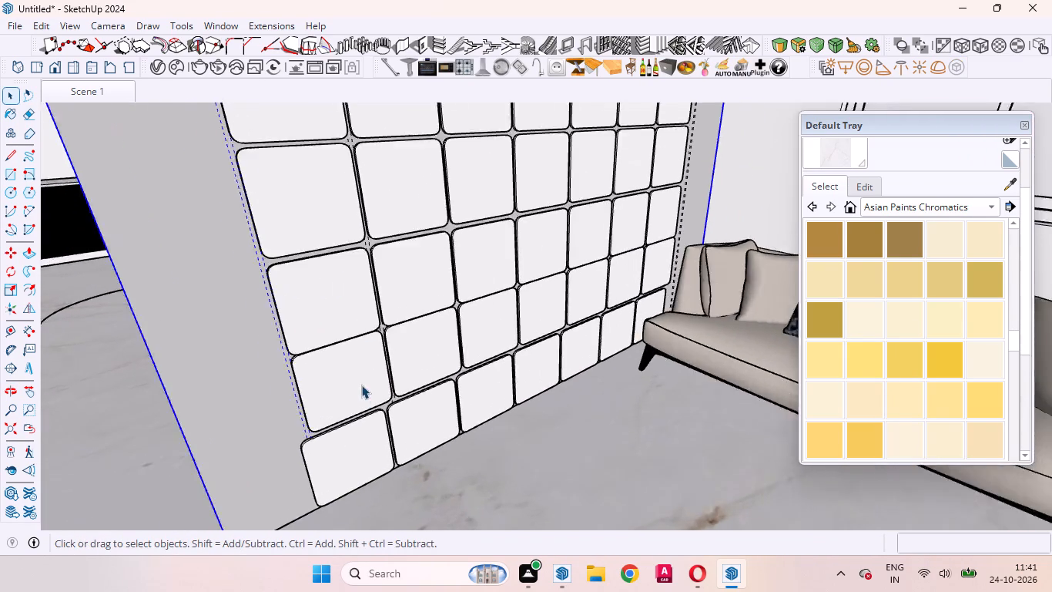
scroll(361, 385, "up", 5)
left_click(345, 348)
left_click(458, 342, "ctrl")
left_click(565, 305, "ctrl")
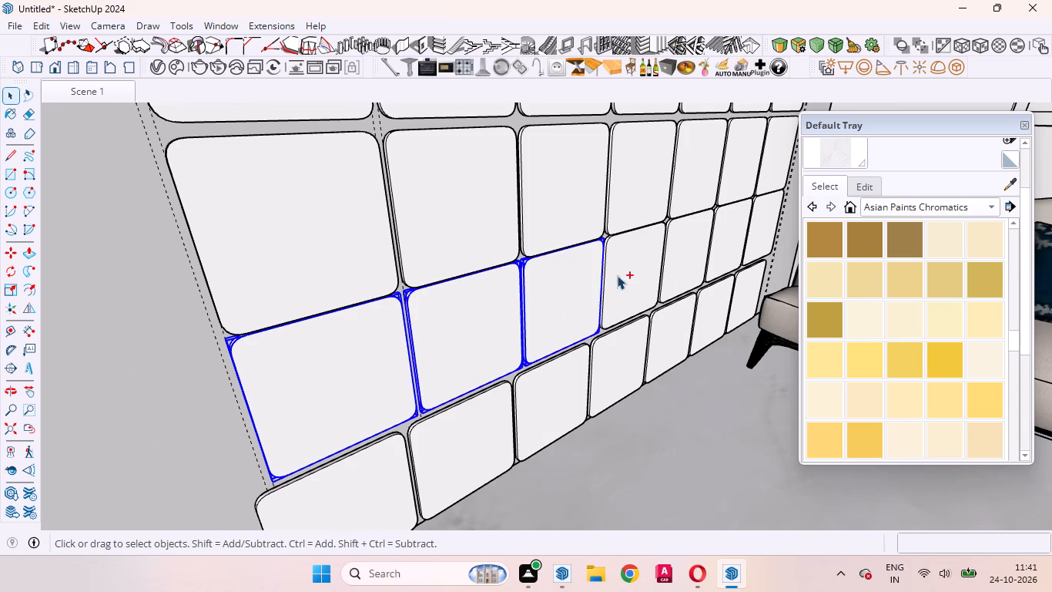
left_click(632, 275, "ctrl")
scroll(218, 315, "down", 4, "ctrl")
left_click(626, 272, "ctrl")
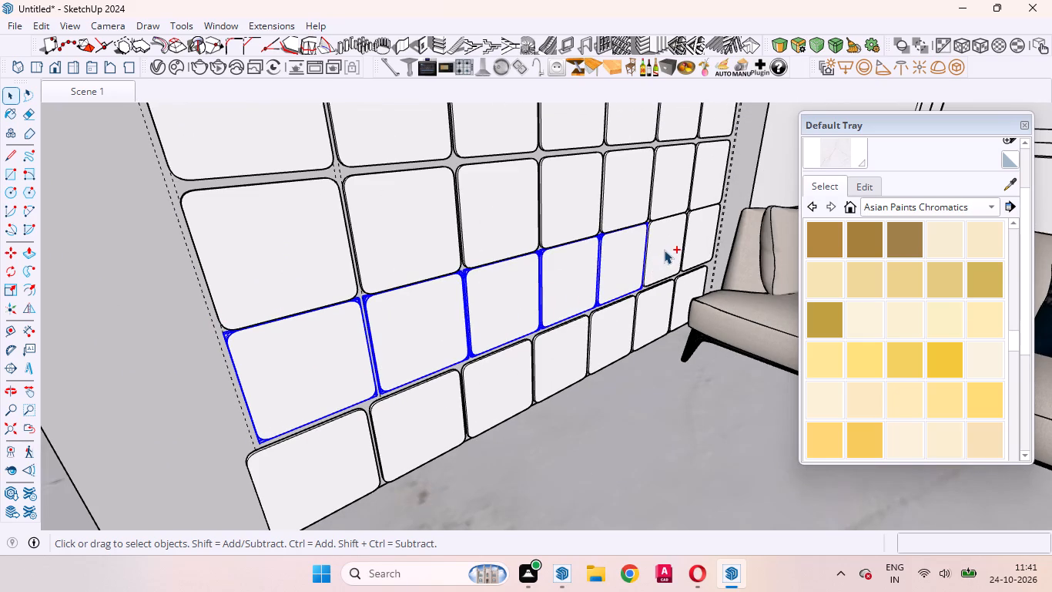
left_click(664, 250, "ctrl")
left_click(715, 230, "ctrl")
scroll(226, 299, "up", 10, "ctrl")
middle_click_drag(217, 395, 261, 355, "ctrl")
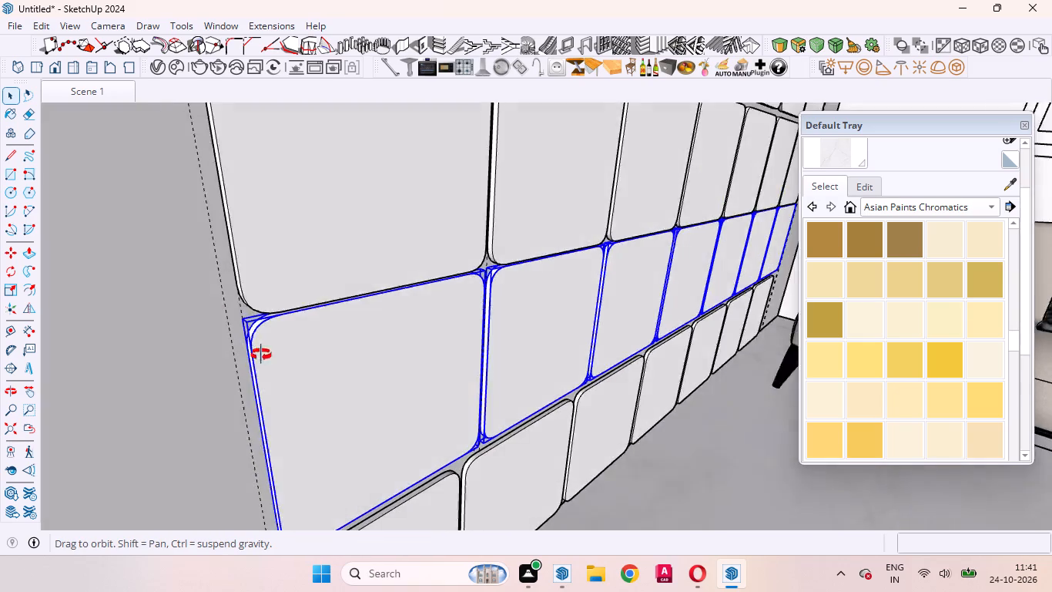
middle_click_drag(261, 355, 212, 311, "ctrl")
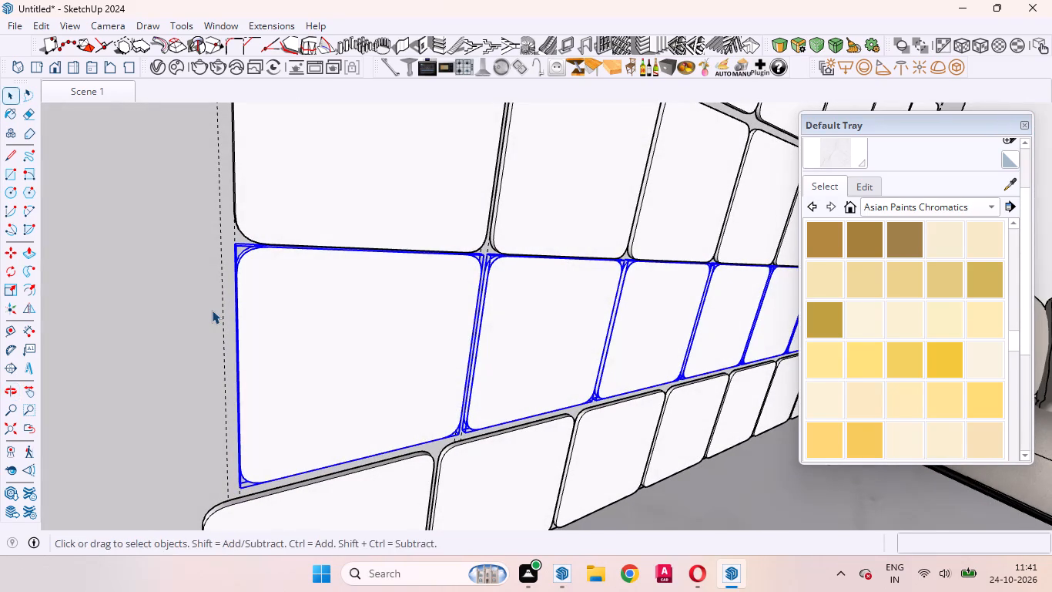
key("m")
left_click(189, 237)
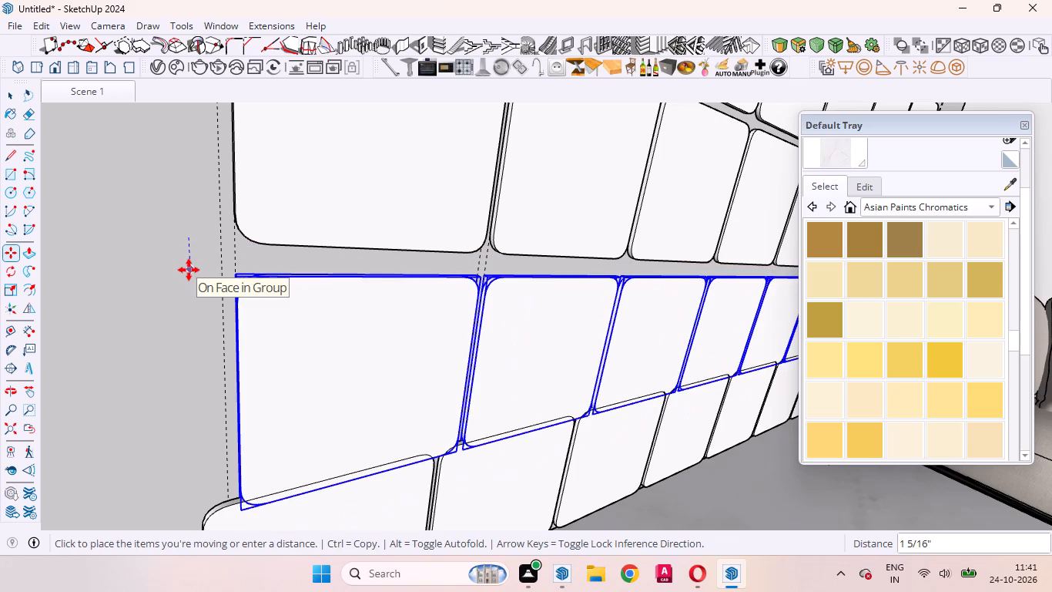
key("Up")
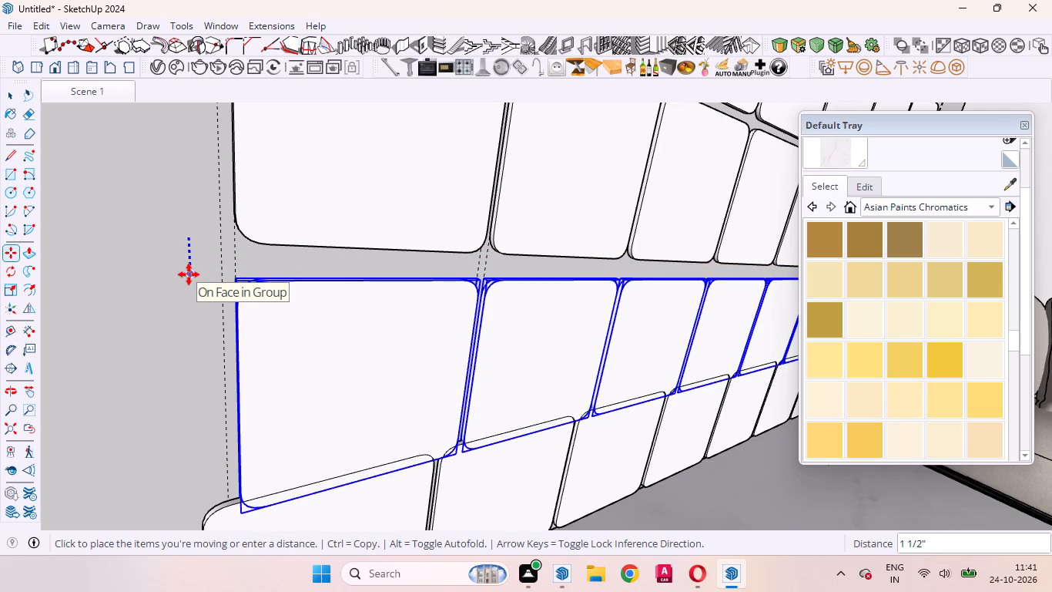
type("12mm")
key("Return")
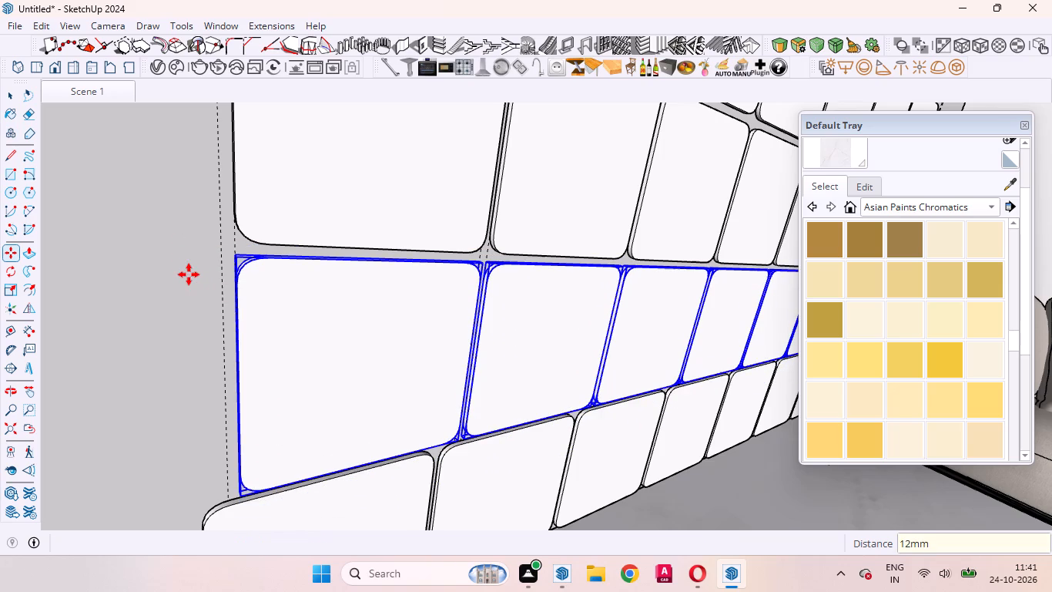
key("space")
left_click(189, 274)
Select the seven bottom-row panels and move them about 2" toward the window end, past the inner vertical guide.
middle_click_drag(322, 290, 216, 246)
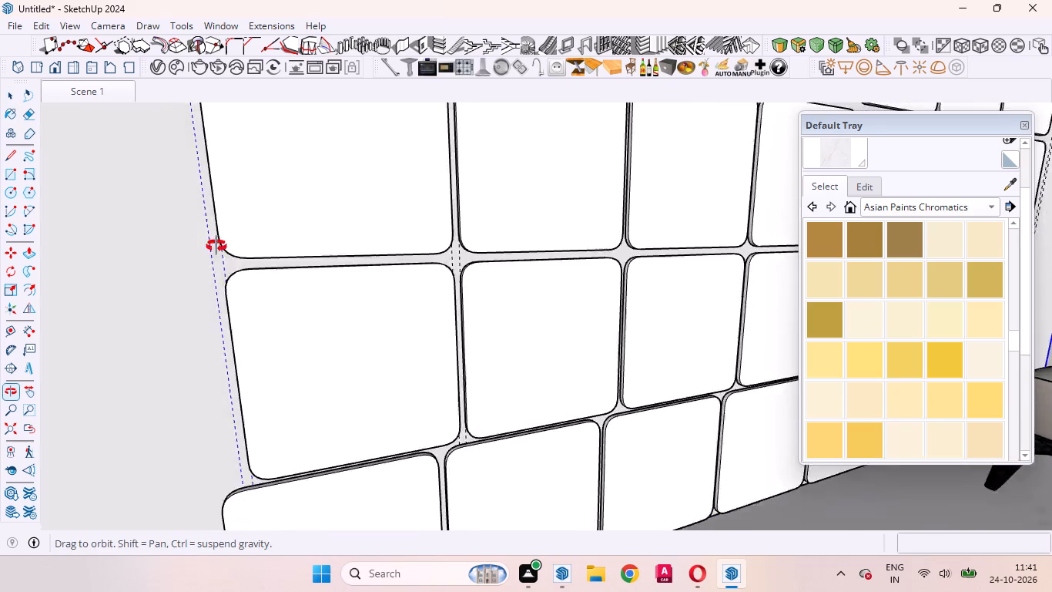
middle_click_drag(216, 246, 198, 234)
scroll(289, 240, "down", 12)
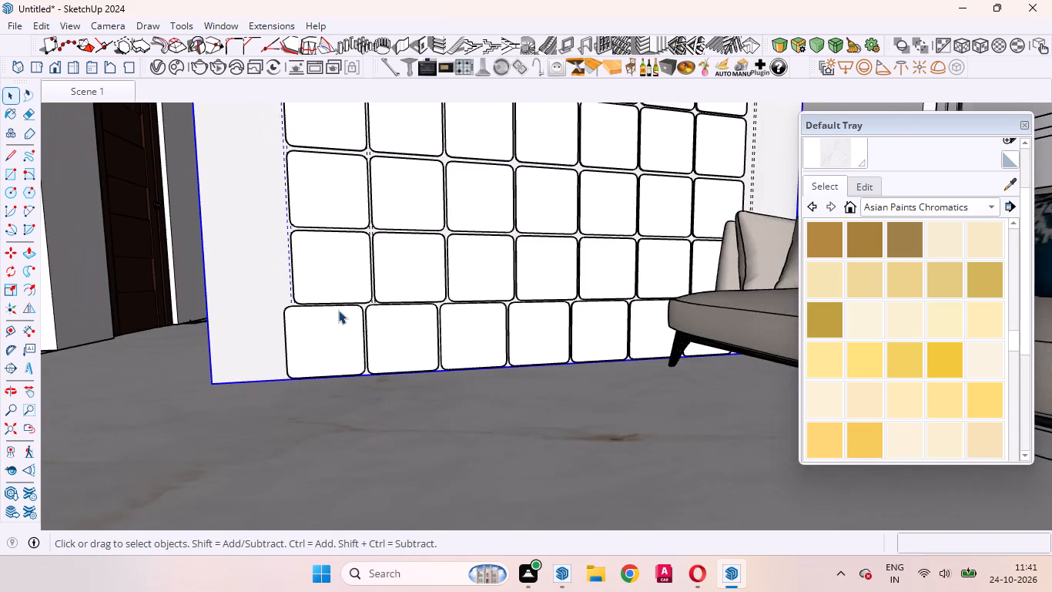
scroll(337, 311, "up", 4)
middle_click_drag(335, 347, 296, 363)
left_click(316, 353)
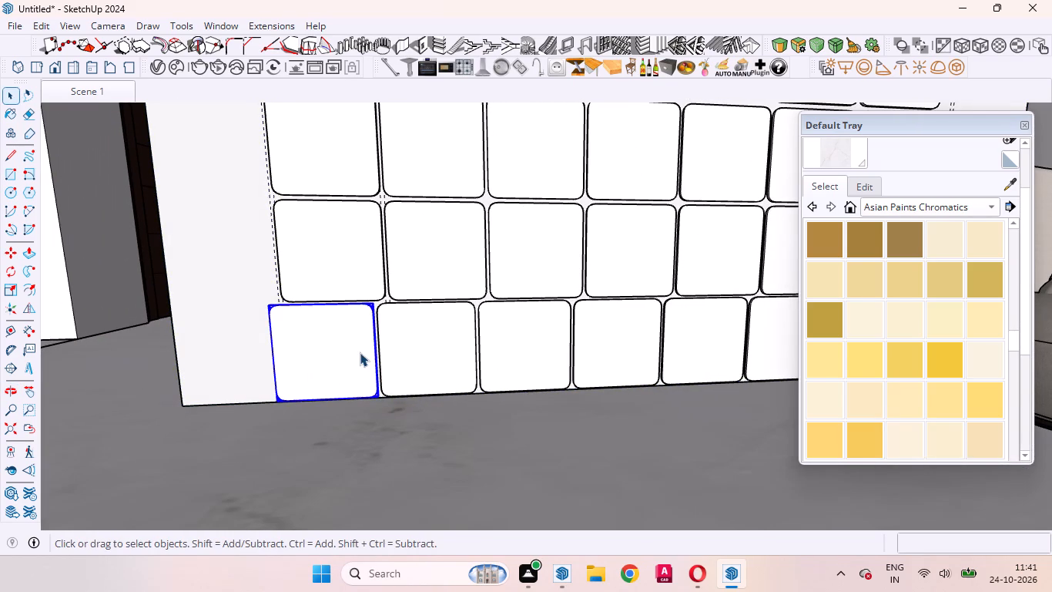
left_click(415, 348, "ctrl")
left_click(519, 351, "ctrl")
left_click(609, 345, "ctrl")
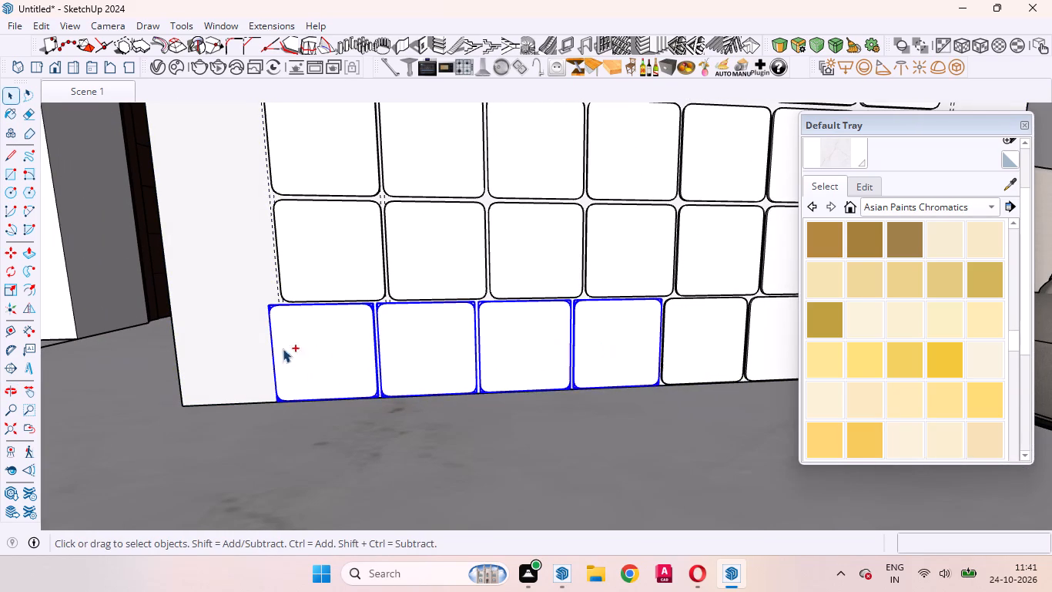
scroll(252, 348, "down", 4, "ctrl")
left_click(571, 348, "ctrl")
middle_click_drag(561, 368, 546, 493, "ctrl")
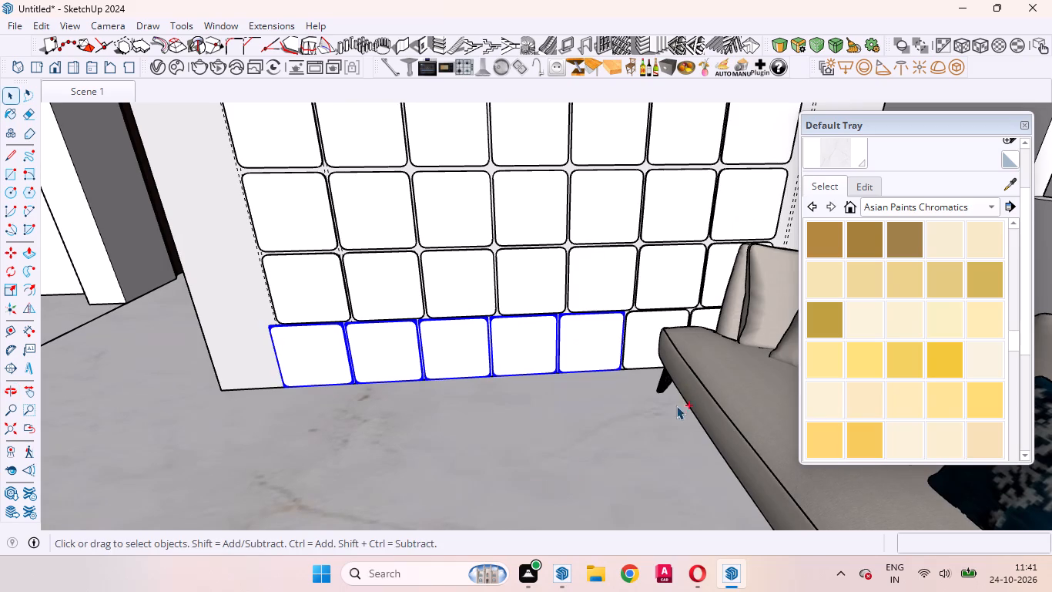
left_click(648, 327, "ctrl")
left_click(699, 314, "ctrl")
scroll(290, 338, "up", 7)
key("m")
left_click(199, 353)
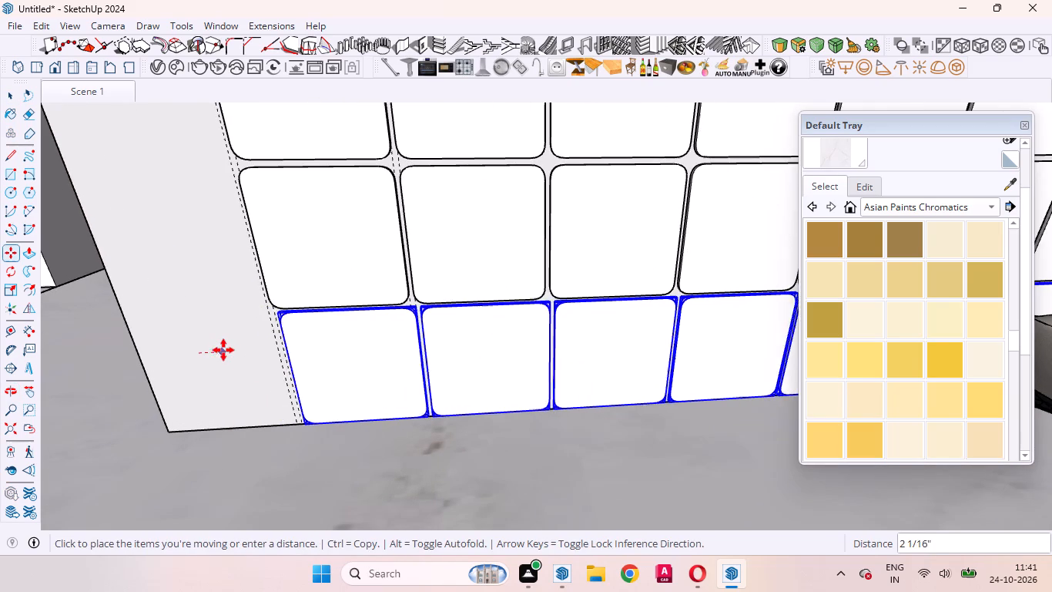
left_click(226, 346)
Move the bottom-row panels about 13/16" back toward the corridor, bringing their outer edge onto the inner vertical guide, and clear the selection.
scroll(249, 338, "up", 10)
middle_click_drag(262, 377, 265, 377)
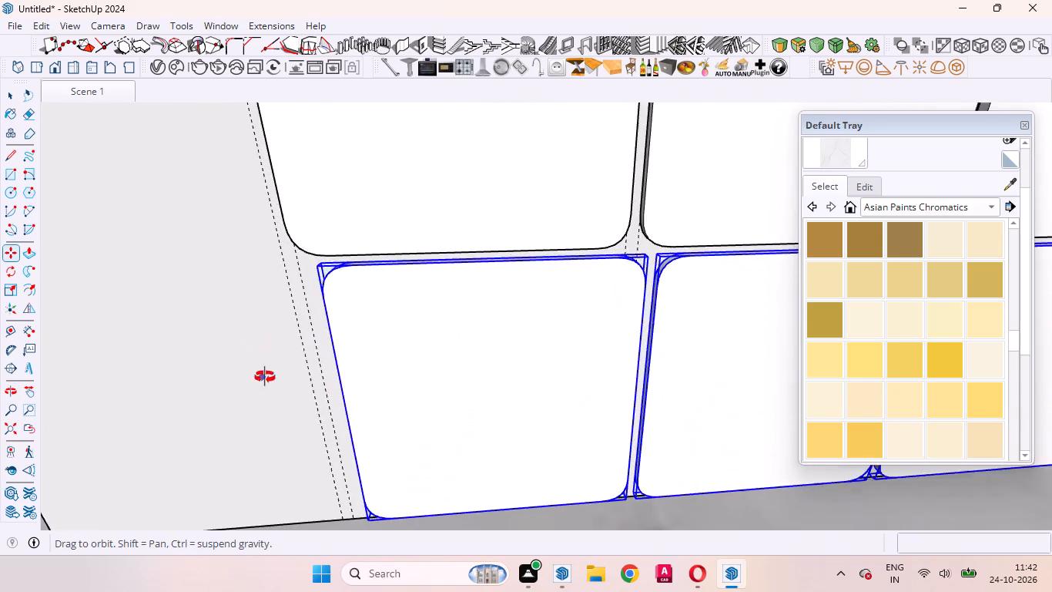
middle_click_drag(265, 377, 441, 317)
scroll(350, 365, "up", 3)
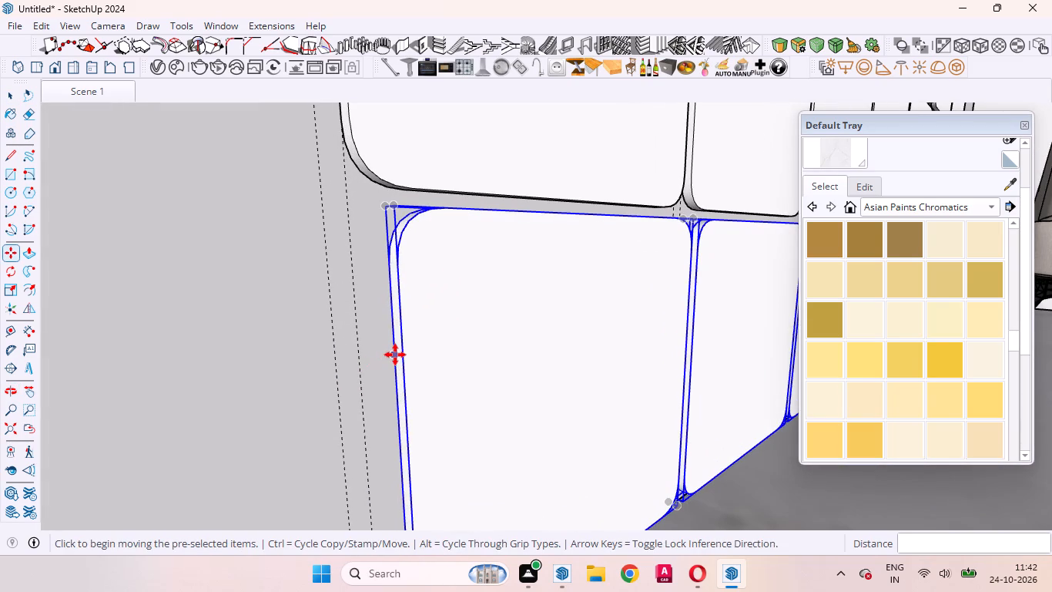
left_click(395, 355)
left_click(362, 355)
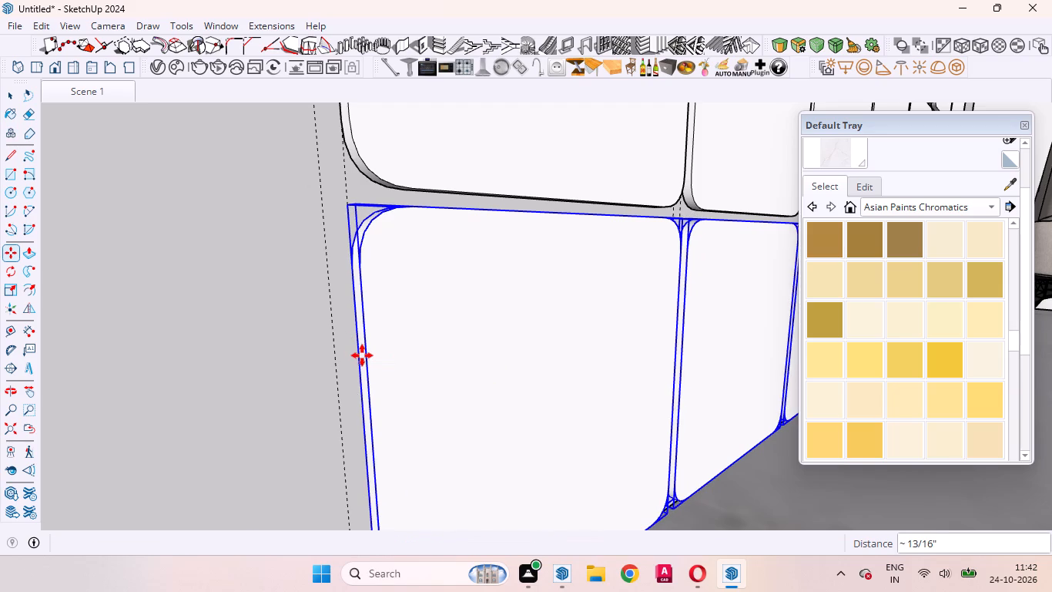
middle_click_drag(303, 327, 161, 344)
key("space")
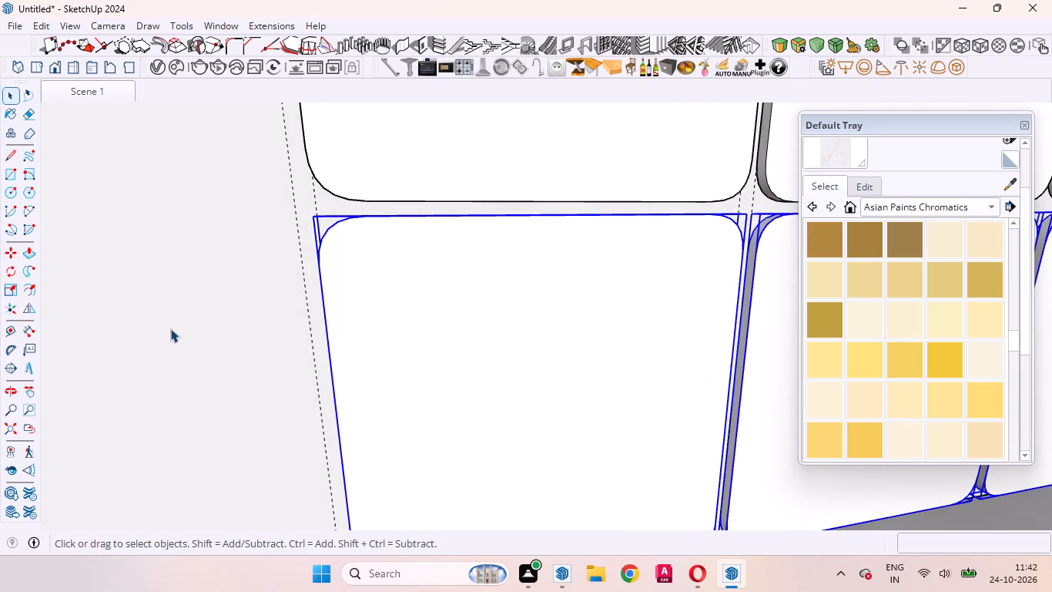
left_click(171, 322)
Examine the partition's panel grid up close and from above, checking the row alignment and the plain strips beside it.
scroll(160, 319, "down", 13)
middle_click_drag(354, 321, 277, 338)
scroll(377, 320, "down", 6)
scroll(486, 314, "down", 4)
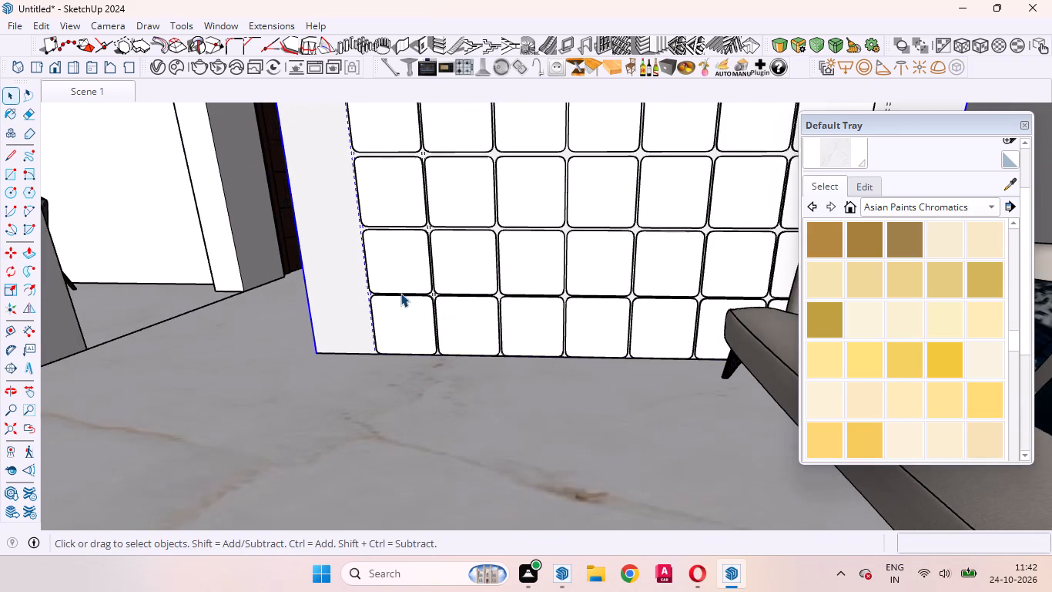
scroll(402, 291, "up", 2)
scroll(471, 311, "down", 7)
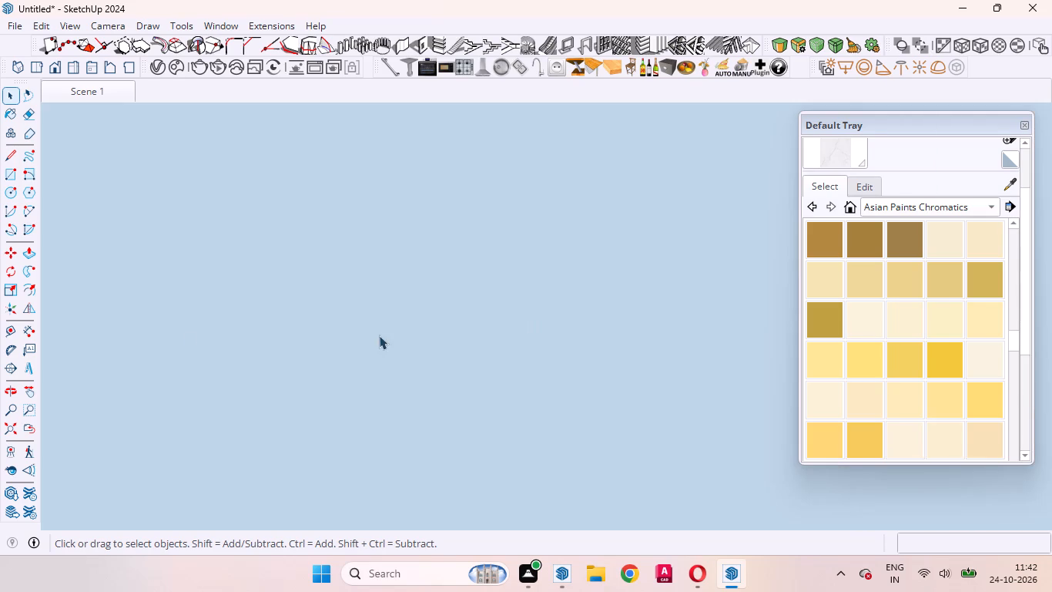
left_click(29, 429)
middle_click_drag(477, 385, 477, 456)
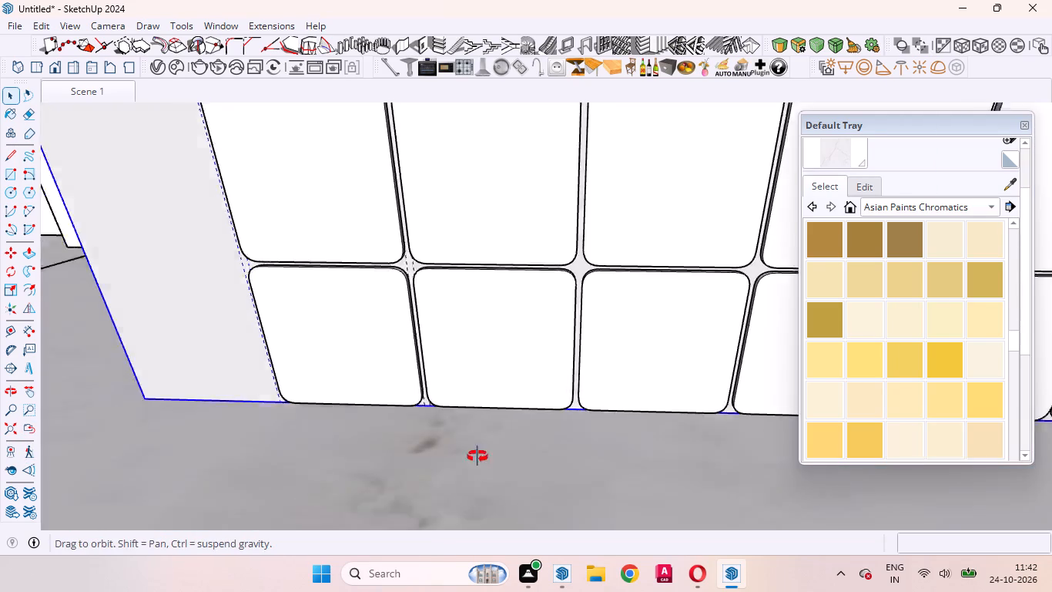
middle_click_drag(477, 456, 486, 550)
scroll(464, 429, "down", 20)
scroll(464, 429, "down", 1)
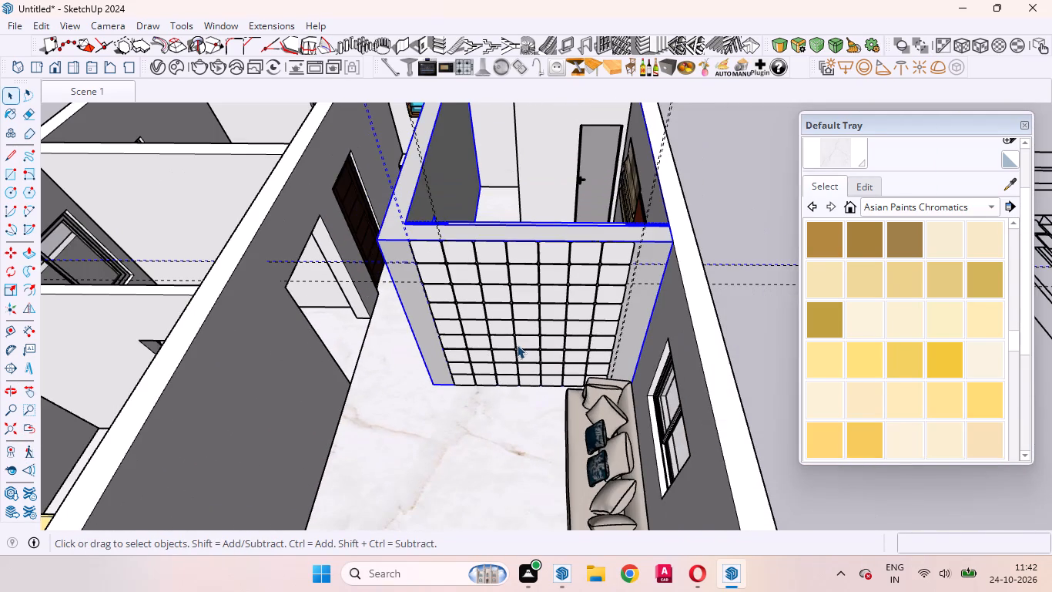
left_click(734, 210)
scroll(491, 304, "up", 10)
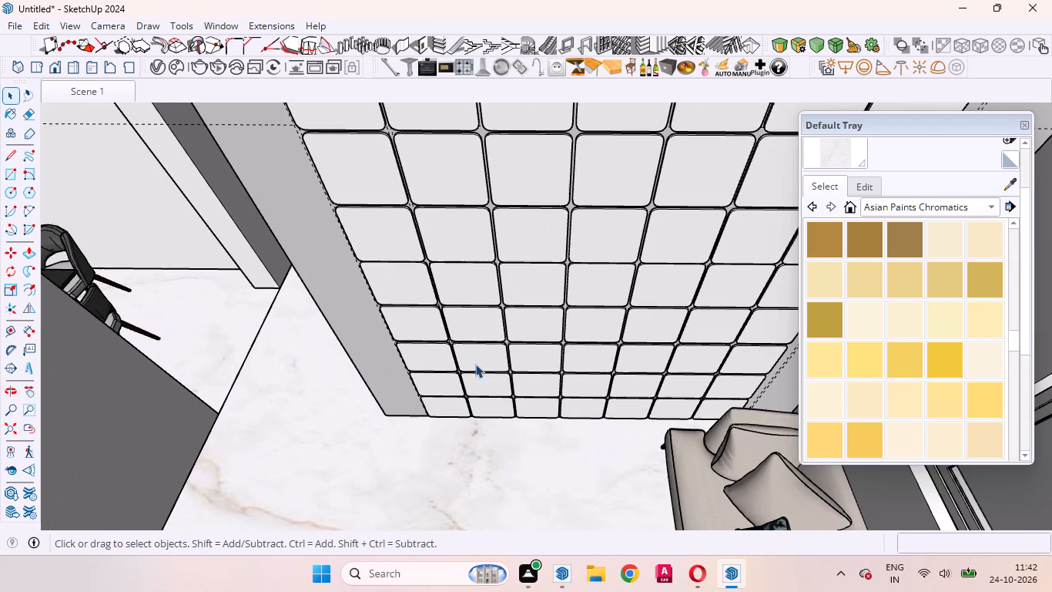
middle_click_drag(487, 320, 461, 298)
scroll(463, 297, "down", 13)
scroll(370, 201, "up", 4)
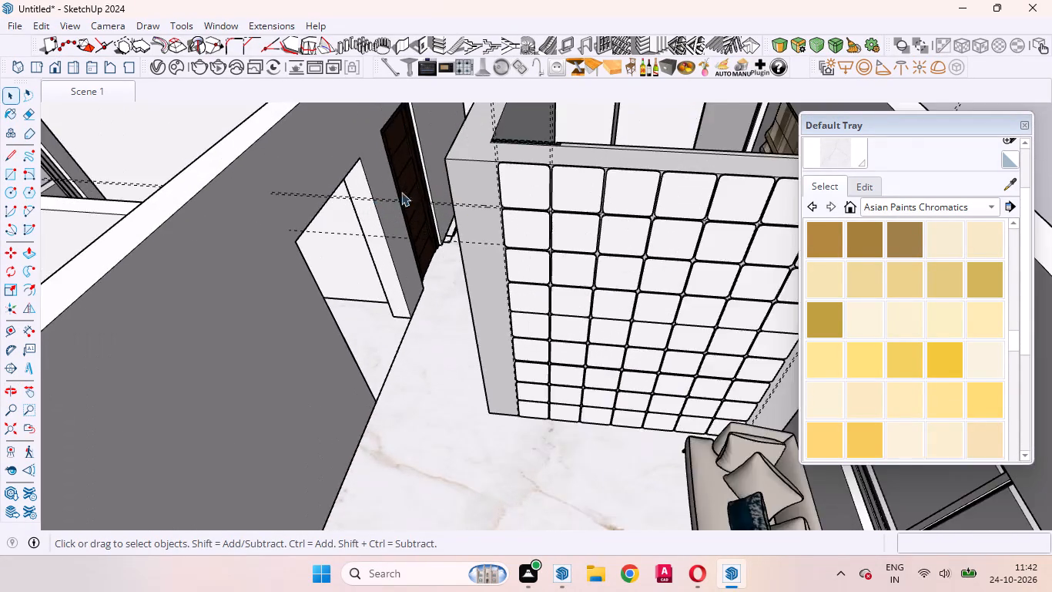
scroll(401, 192, "up", 4)
scroll(465, 272, "down", 4)
Open the partition wall group and draw a rectangle about 1' by 9' 2 1/8" over the full-height plain strip at the corridor end.
middle_click_drag(520, 238, 566, 235)
triple_click(520, 238)
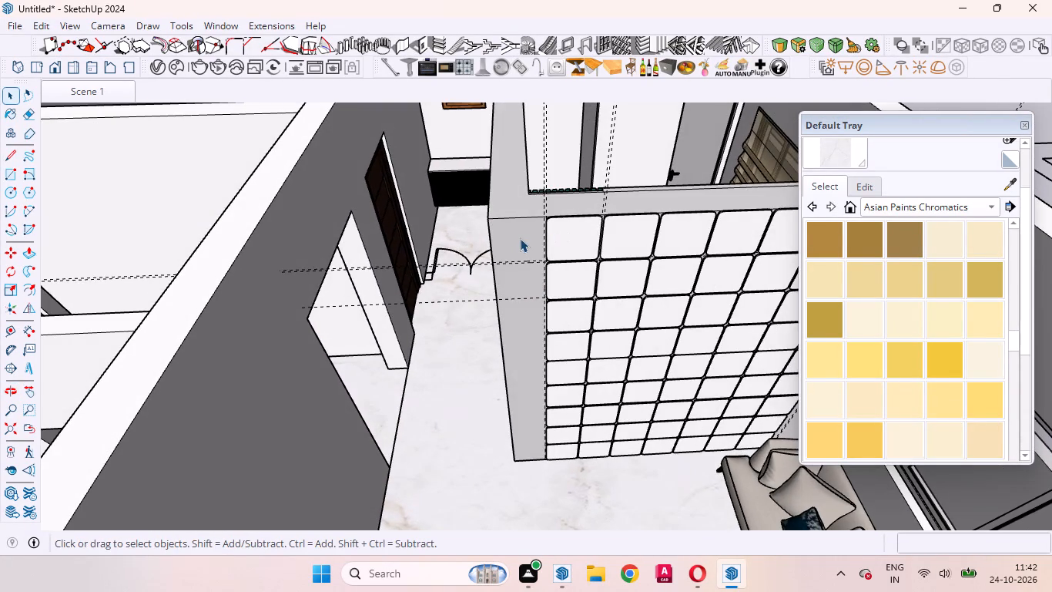
left_click(520, 254)
scroll(529, 261, "up", 4)
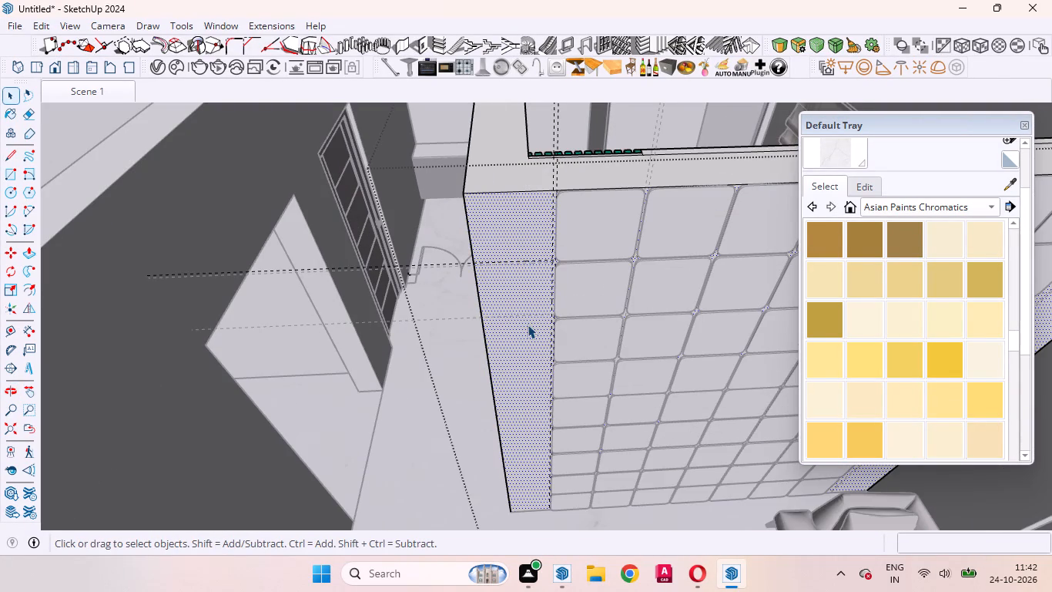
key("r")
scroll(541, 502, "up", 13)
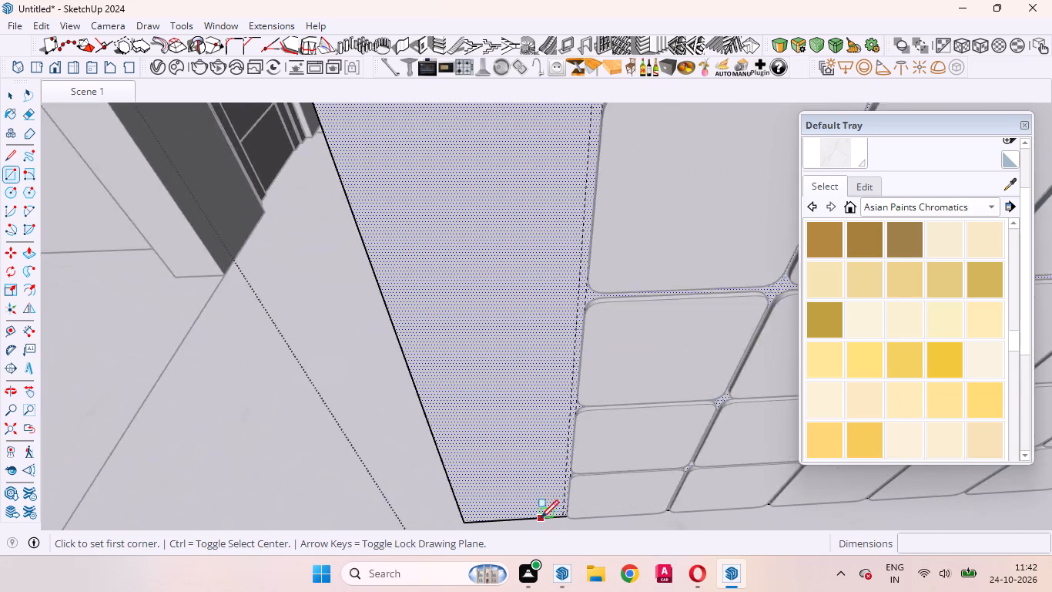
scroll(541, 518, "up", 1)
left_click(573, 515)
scroll(476, 311, "down", 12)
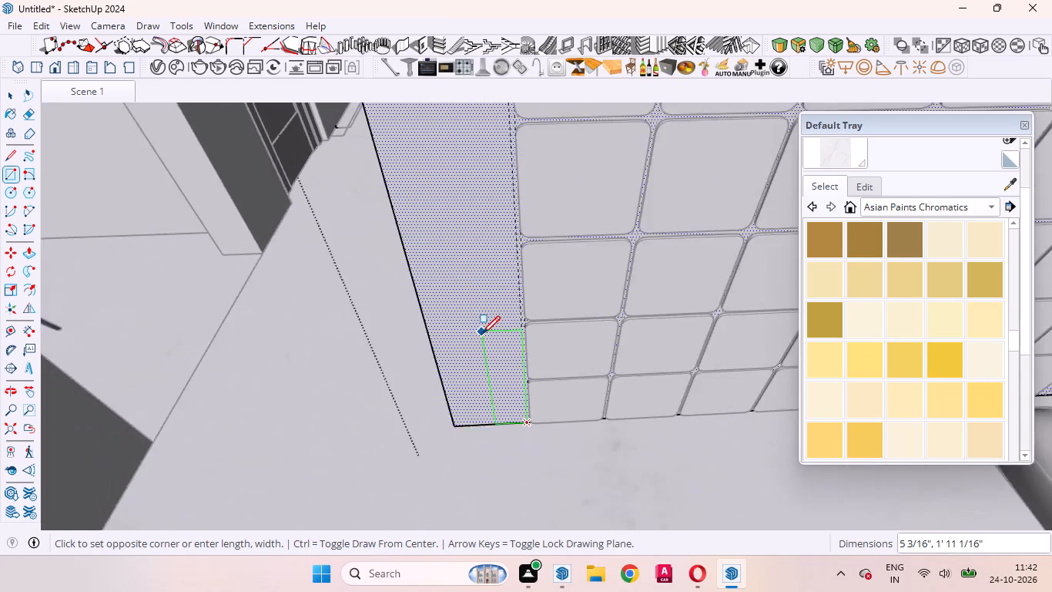
scroll(482, 334, "down", 16)
scroll(444, 190, "up", 8)
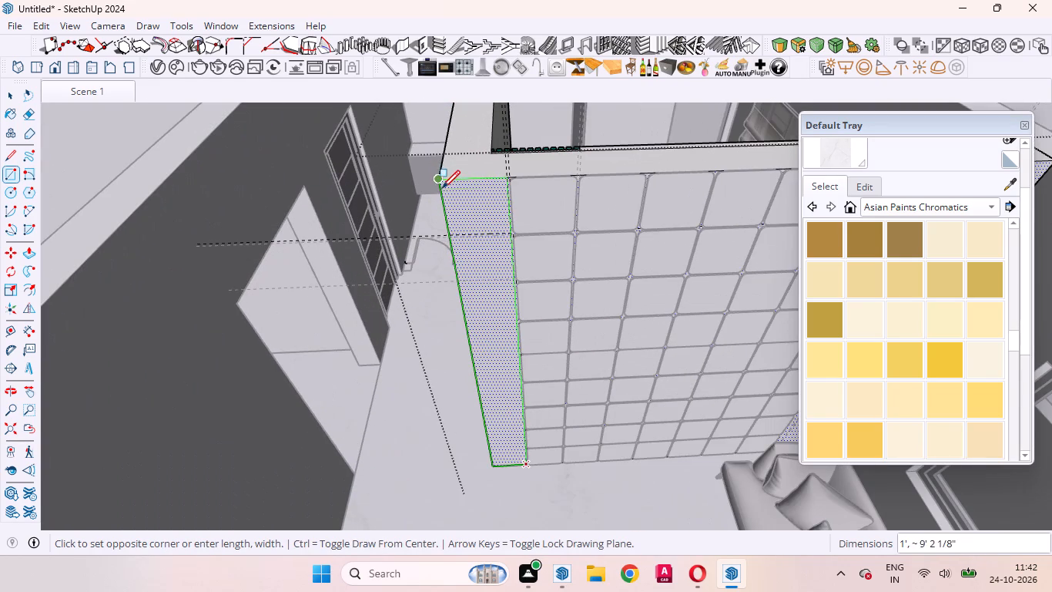
left_click(441, 183)
key("space")
Create vertical louvres on the corridor-end strip with 12 mm depth, 6 mm thickness and 10 mm spacing.
left_click(480, 209)
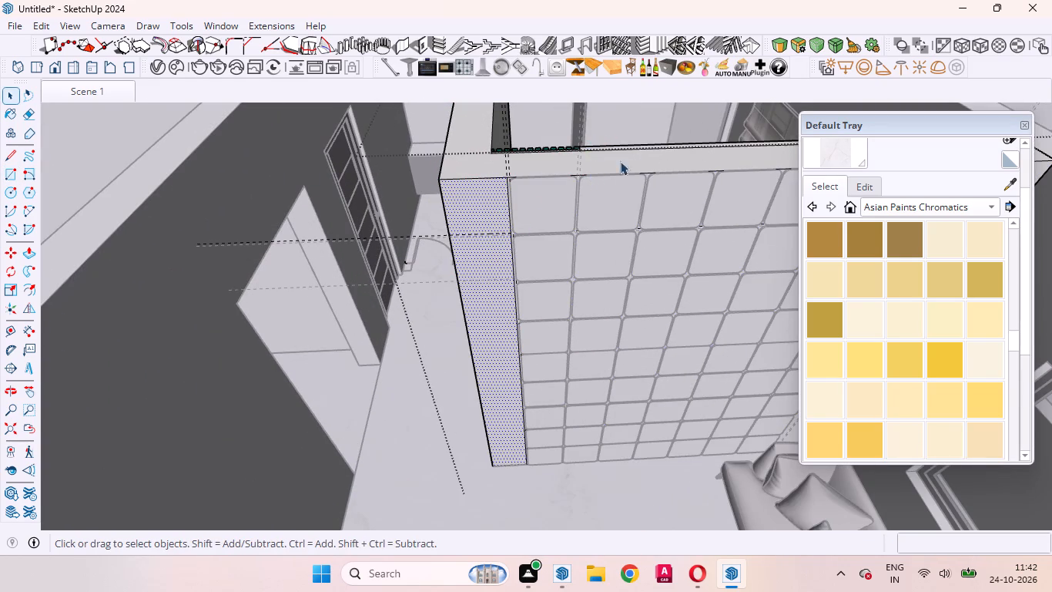
left_click(660, 50)
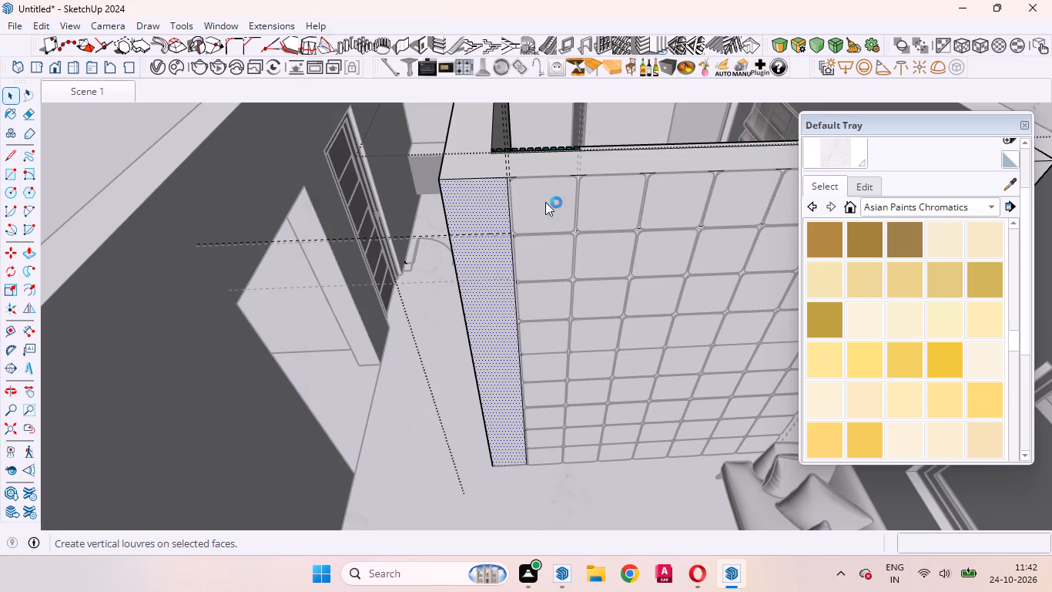
left_click(510, 274)
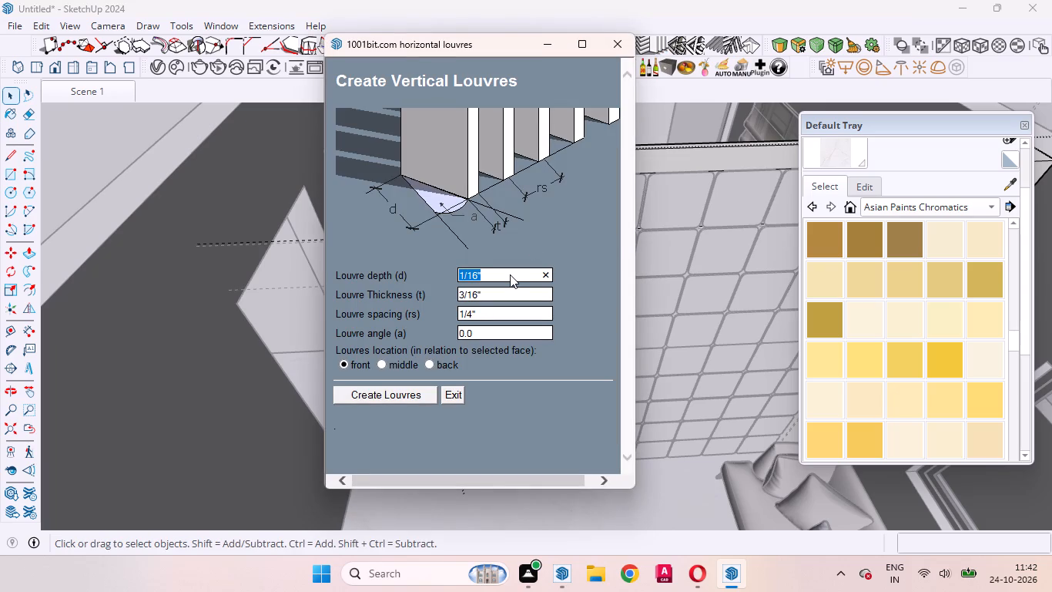
type("12")
type("mm")
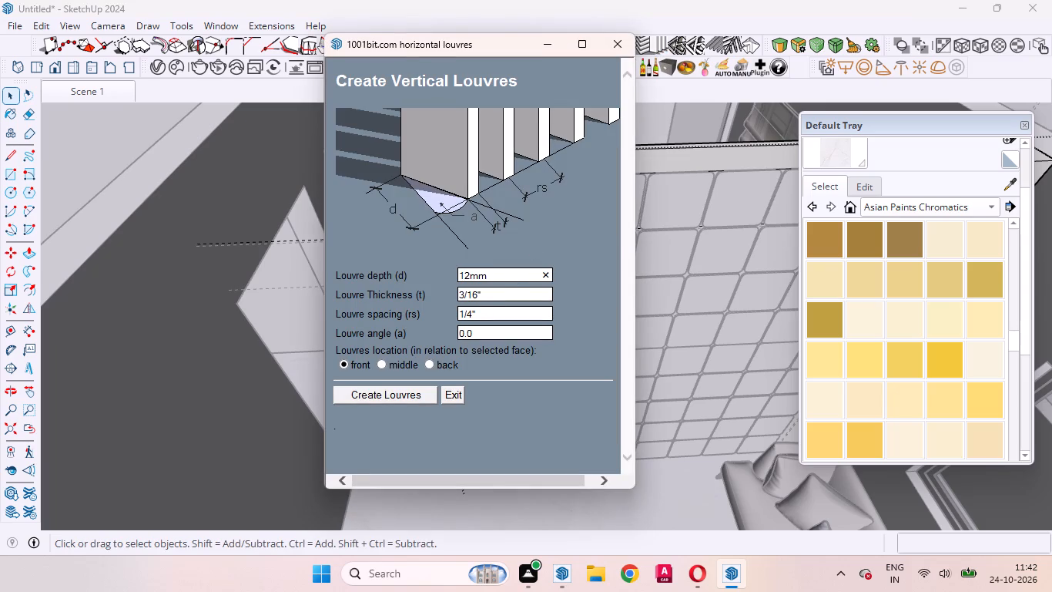
left_click(493, 288)
key("BackSpace")
type("6mm")
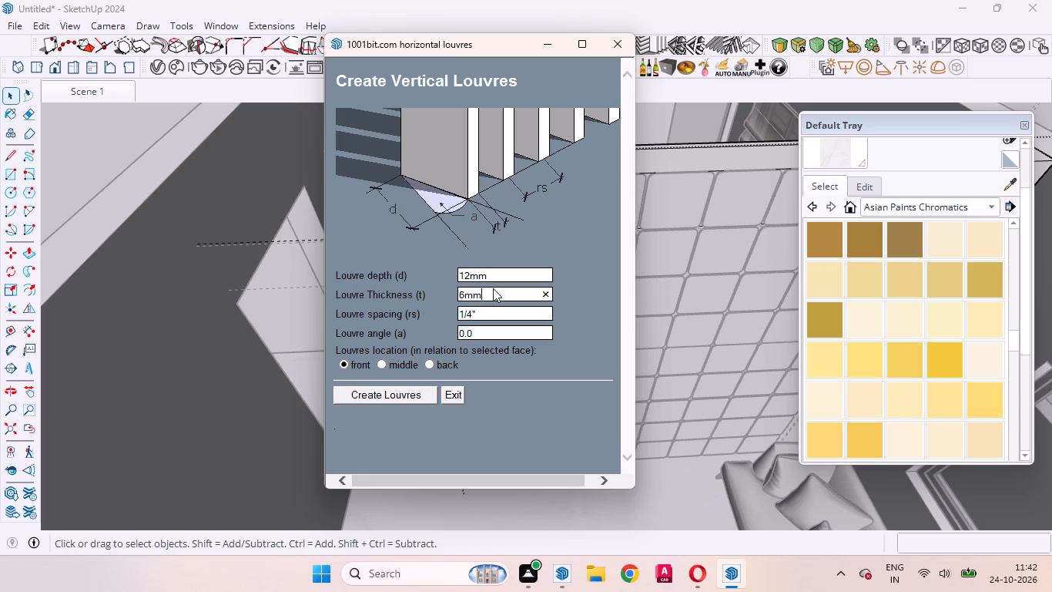
left_click(486, 307)
type("10mm")
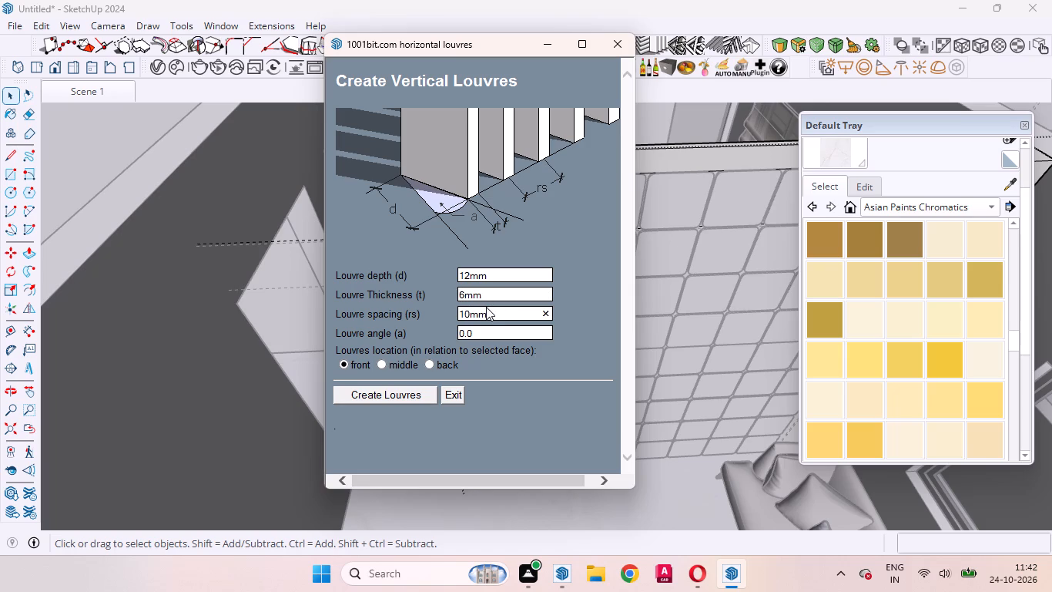
left_click(374, 392)
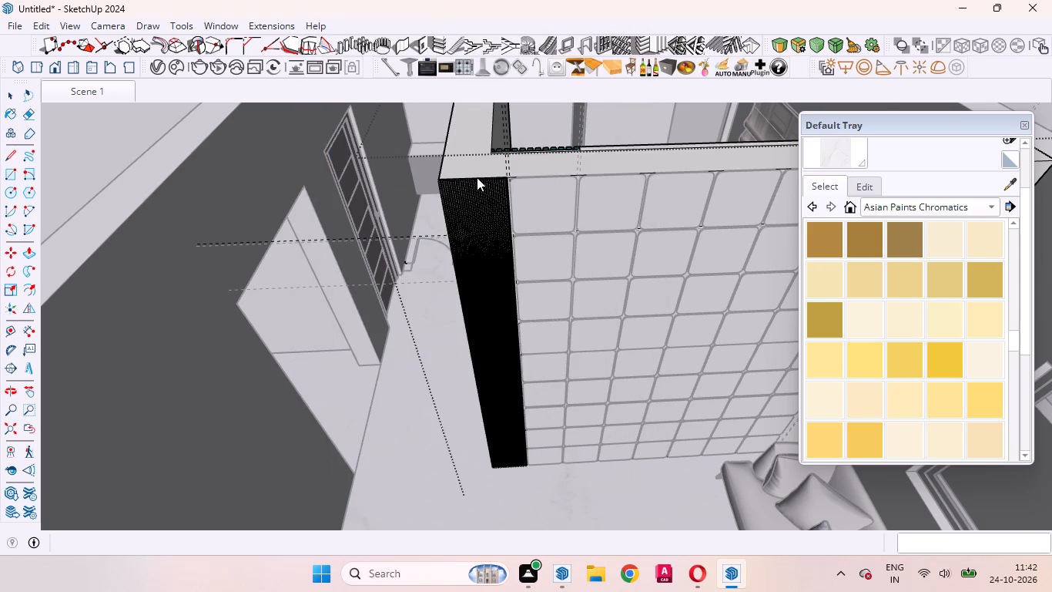
Check the louvres on the corridor-end strip and close the partition wall group.
scroll(481, 177, "up", 11)
middle_click_drag(512, 229, 486, 179)
scroll(485, 311, "down", 7)
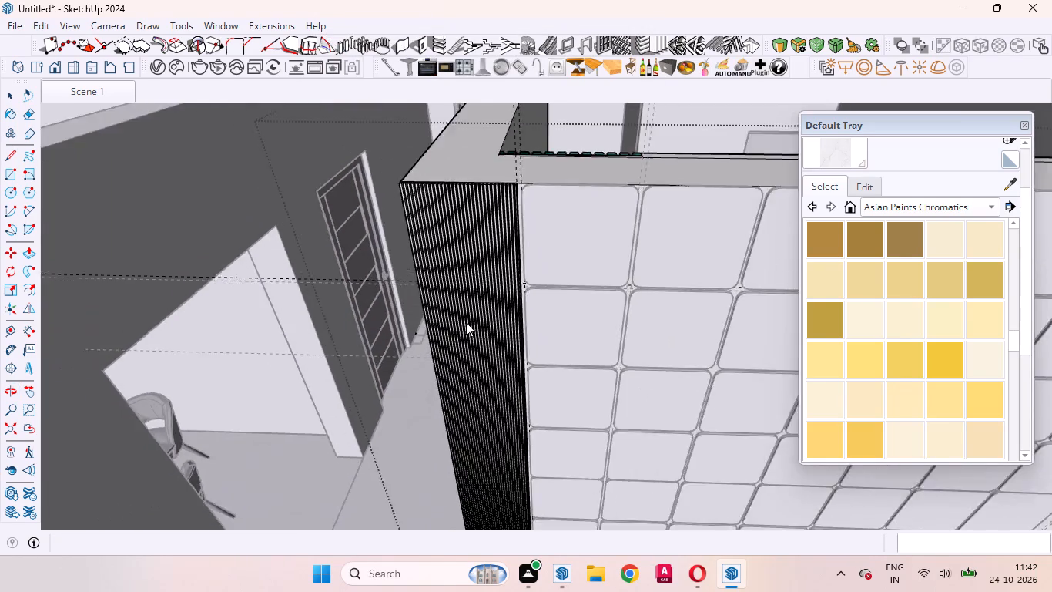
scroll(466, 322, "down", 15)
left_click(739, 200)
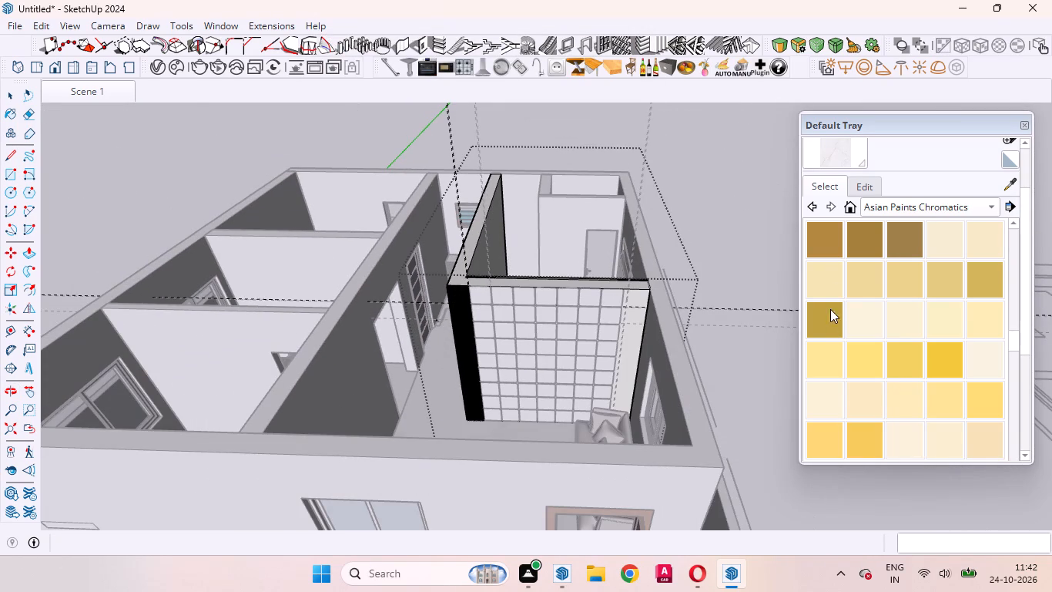
left_click(715, 344)
left_click(11, 97)
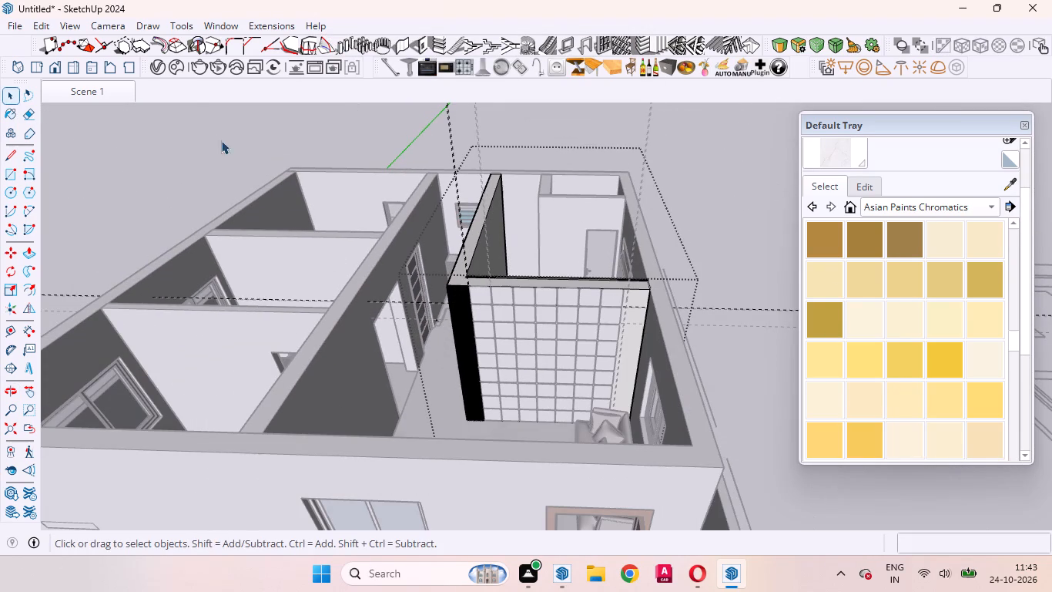
left_click(740, 326)
scroll(410, 290, "up", 4)
scroll(501, 288, "down", 5)
scroll(433, 311, "down", 9)
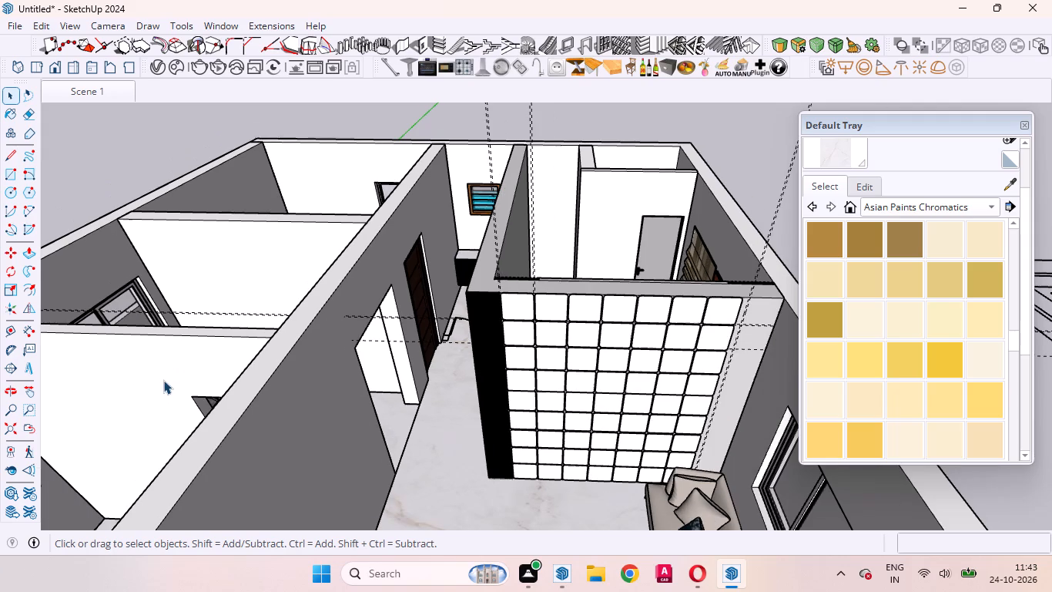
Examine the top ends of the corridor-end louvres and the gap between them and the rounded panel grid.
scroll(499, 304, "up", 2)
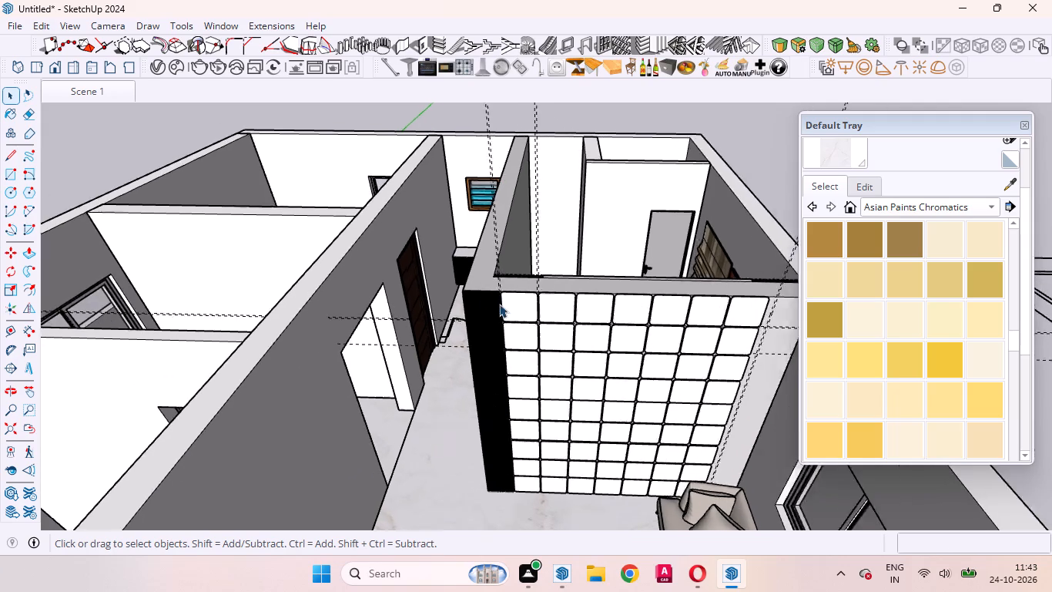
scroll(499, 304, "up", 20)
scroll(499, 304, "up", 9)
middle_click_drag(514, 243, 518, 252)
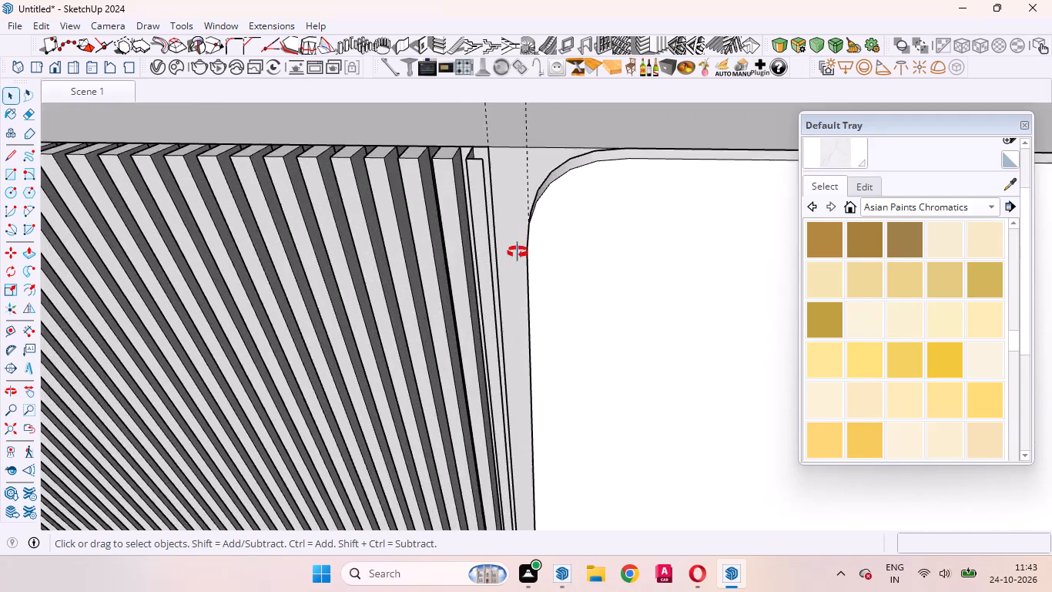
middle_click_drag(518, 252, 444, 403)
scroll(443, 345, "down", 5)
scroll(501, 244, "up", 2)
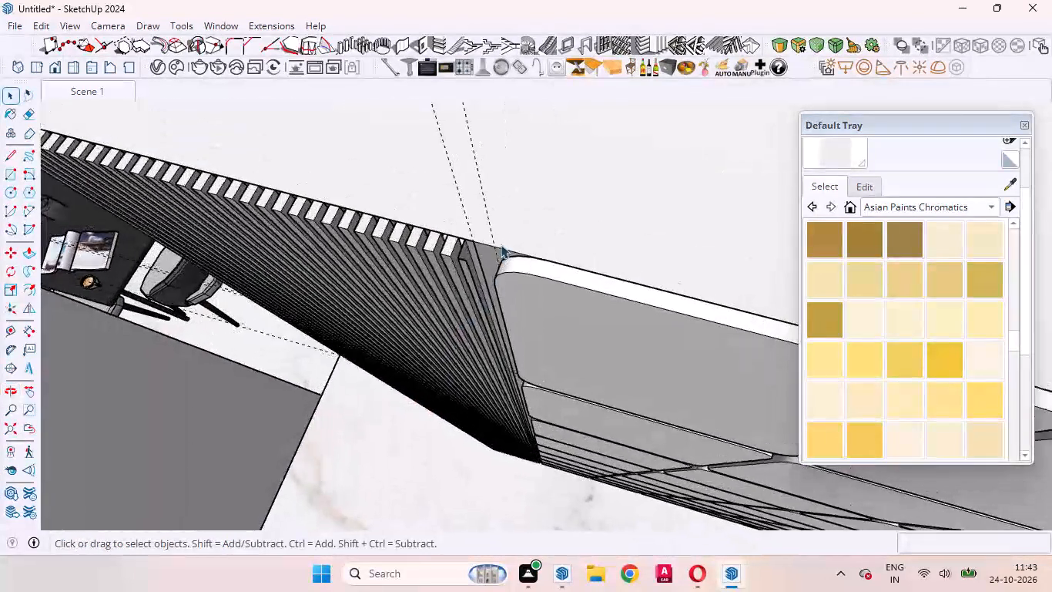
scroll(501, 244, "up", 16)
middle_click_drag(397, 296, 524, 195)
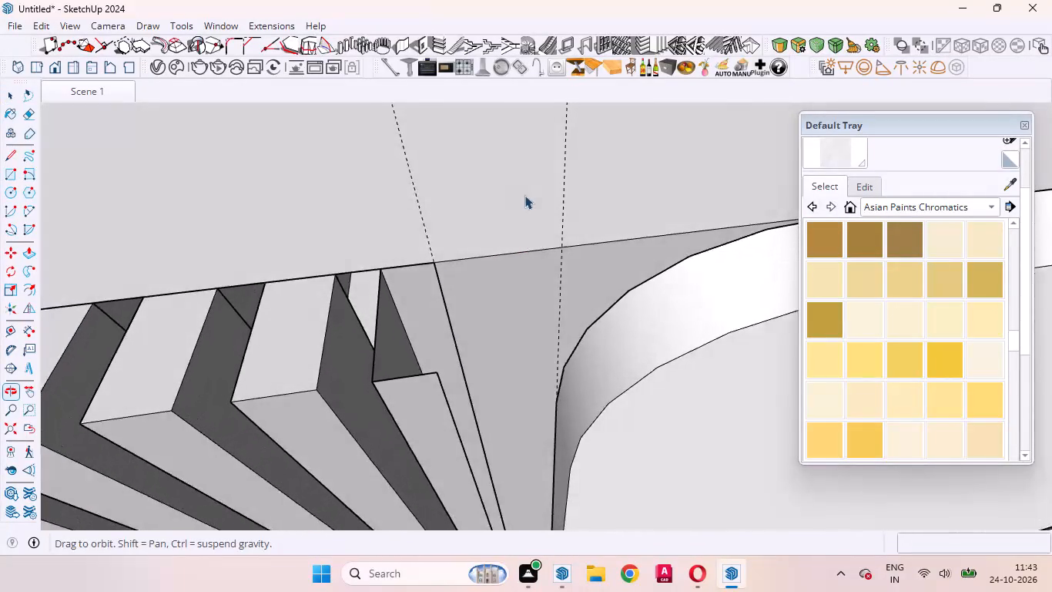
middle_click_drag(524, 195, 524, 198)
scroll(525, 195, "up", 1)
scroll(525, 195, "down", 10)
scroll(444, 284, "down", 13)
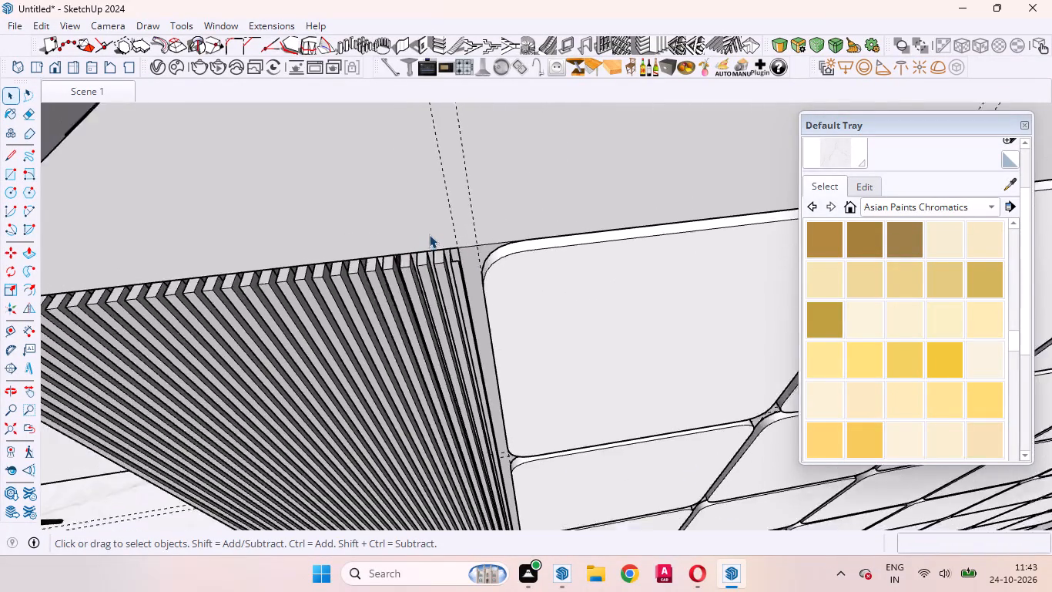
scroll(429, 234, "down", 6)
scroll(425, 217, "down", 20)
scroll(425, 217, "down", 11)
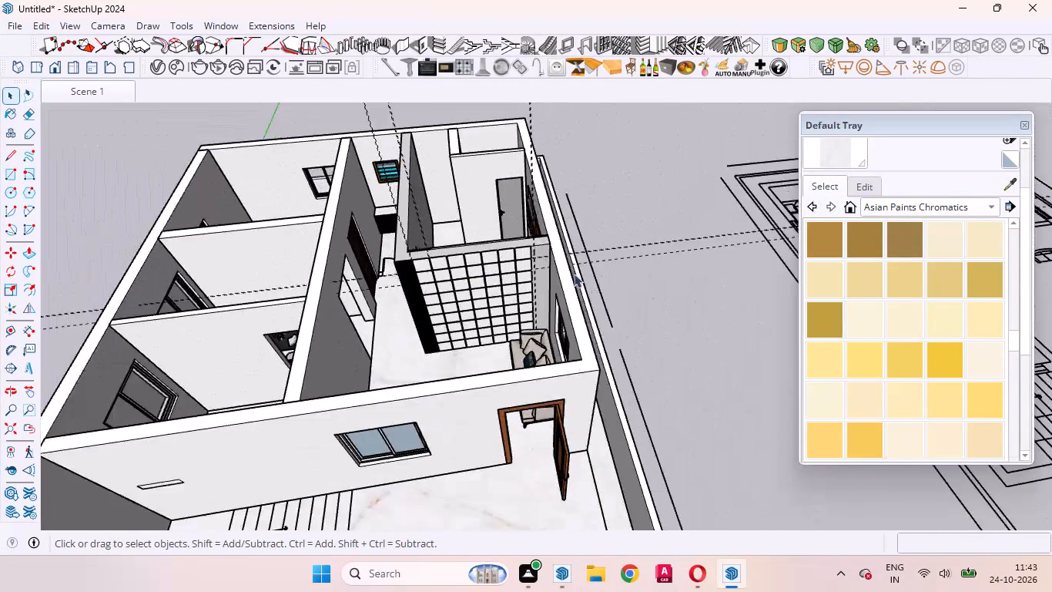
Place a vertical guide 12 mm from the outer edge of the last panel column, on the plain strip by the sofa.
scroll(574, 274, "up", 10)
scroll(492, 314, "up", 3)
scroll(494, 278, "down", 5)
scroll(477, 201, "up", 8)
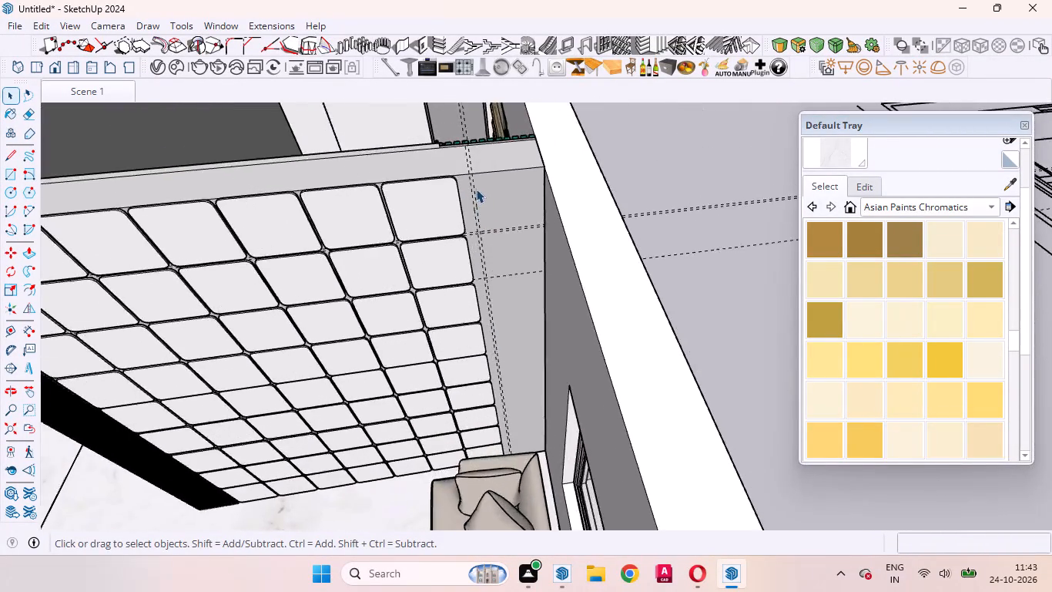
scroll(476, 189, "up", 6)
middle_click_drag(465, 227, 412, 211)
scroll(426, 184, "up", 9)
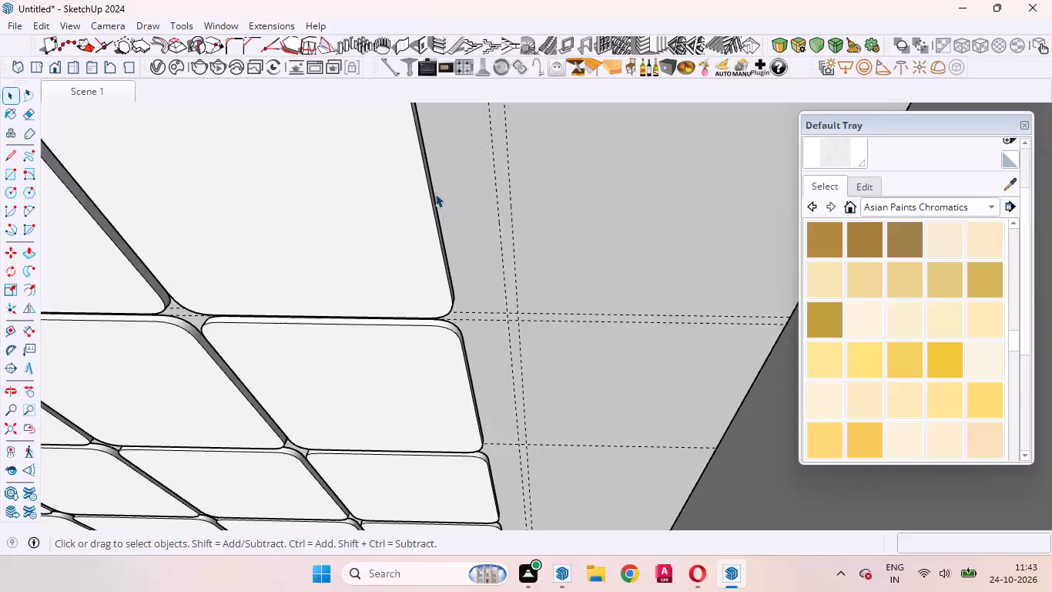
middle_click_drag(444, 213, 410, 217)
key("t")
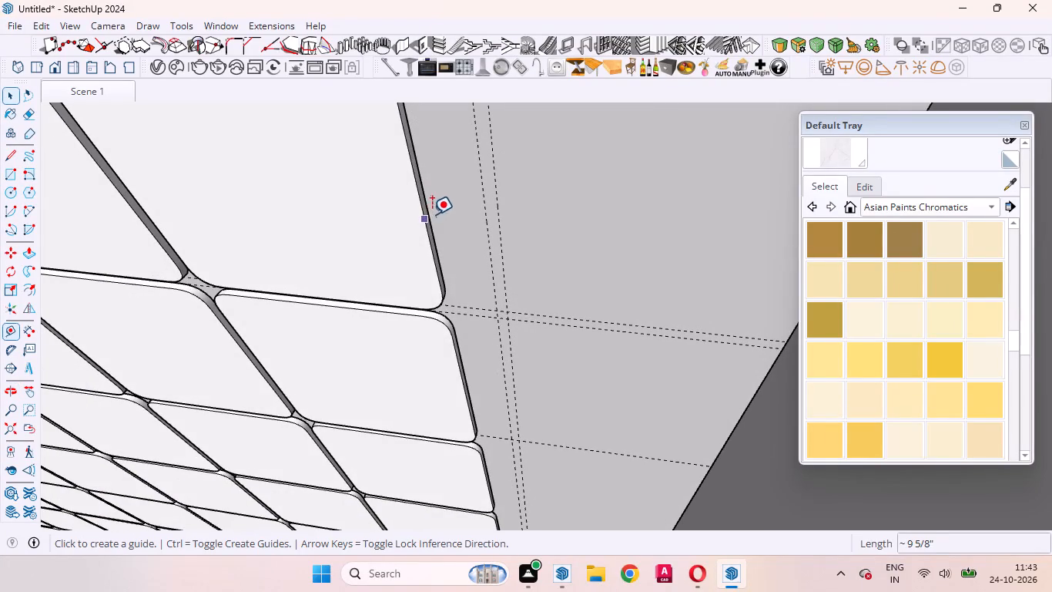
left_click(431, 205)
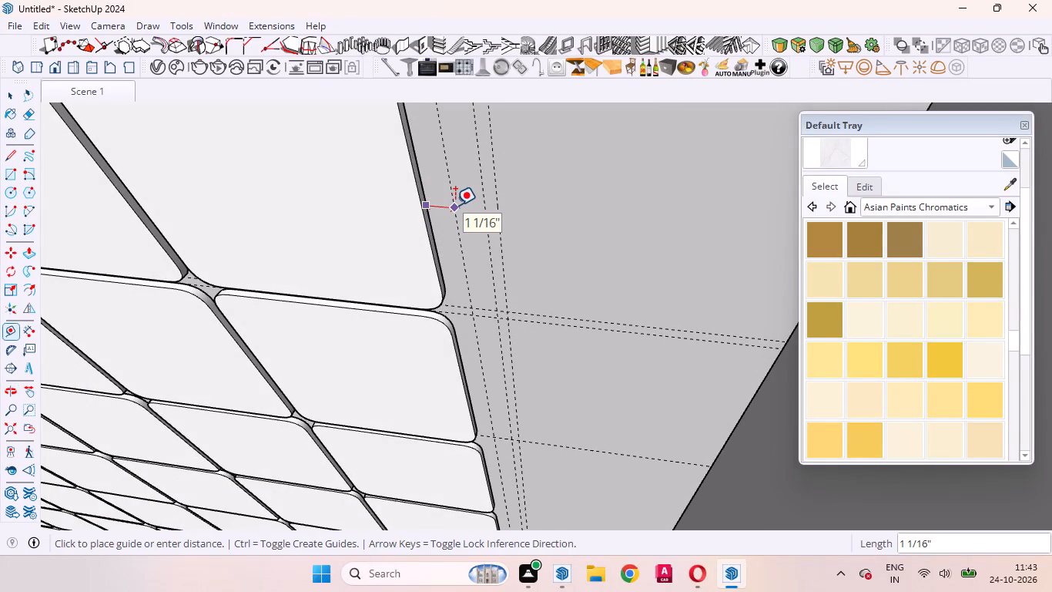
type("12mm")
key("Return")
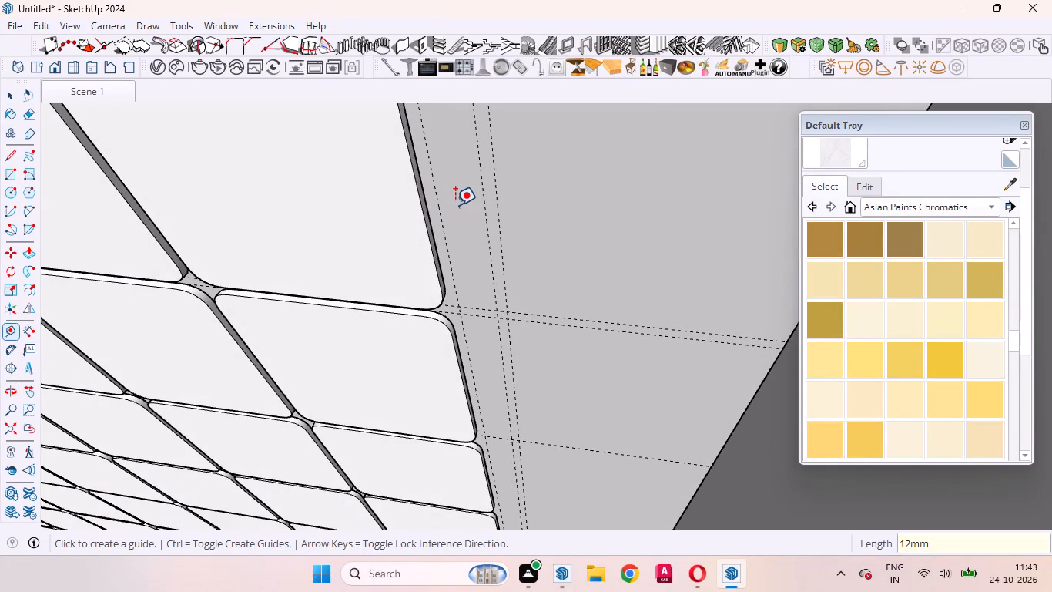
key("space")
Open the partition wall group and draw a rectangle about 1' 2 1/4" by 9' 4" over the full-height plain strip by the sofa.
scroll(538, 207, "down", 20)
scroll(538, 207, "down", 2)
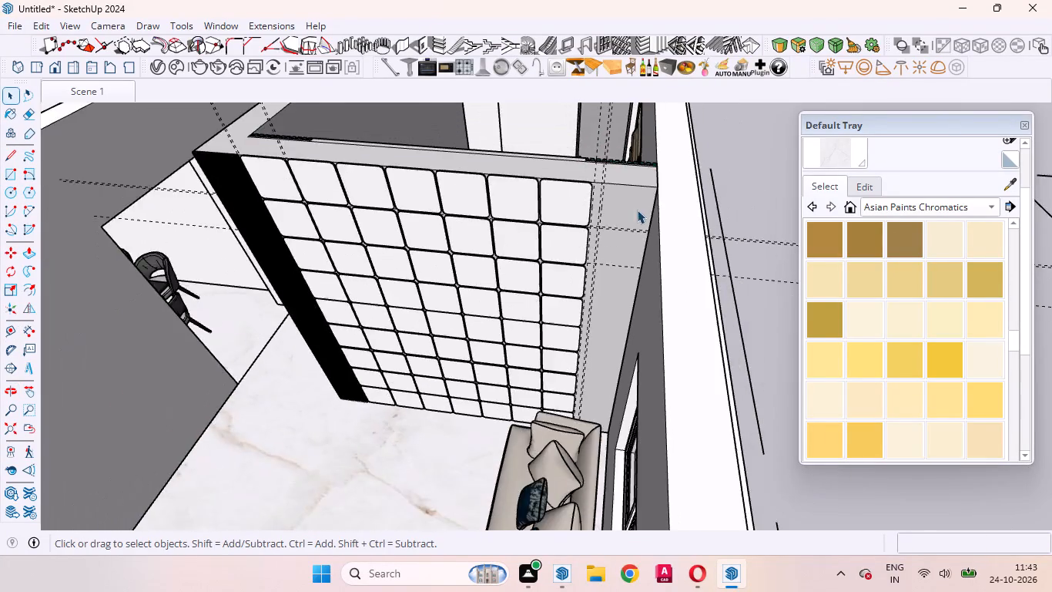
scroll(637, 210, "down", 4)
middle_click_drag(567, 234, 711, 170)
scroll(356, 202, "up", 2)
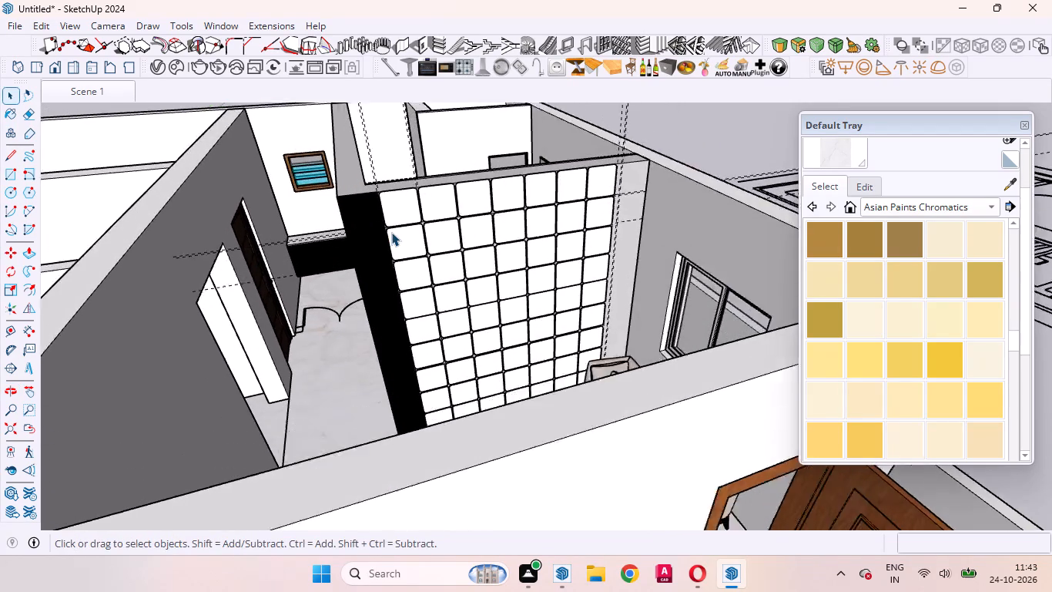
scroll(391, 232, "up", 12)
middle_click_drag(385, 238, 322, 202)
scroll(343, 280, "down", 16)
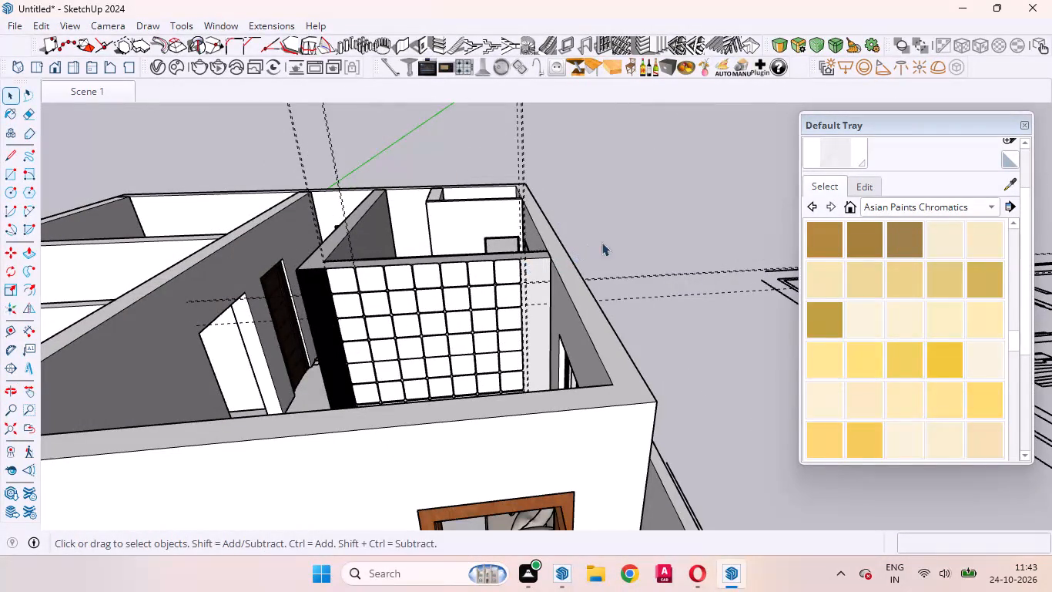
triple_click(539, 271)
scroll(538, 278, "up", 10)
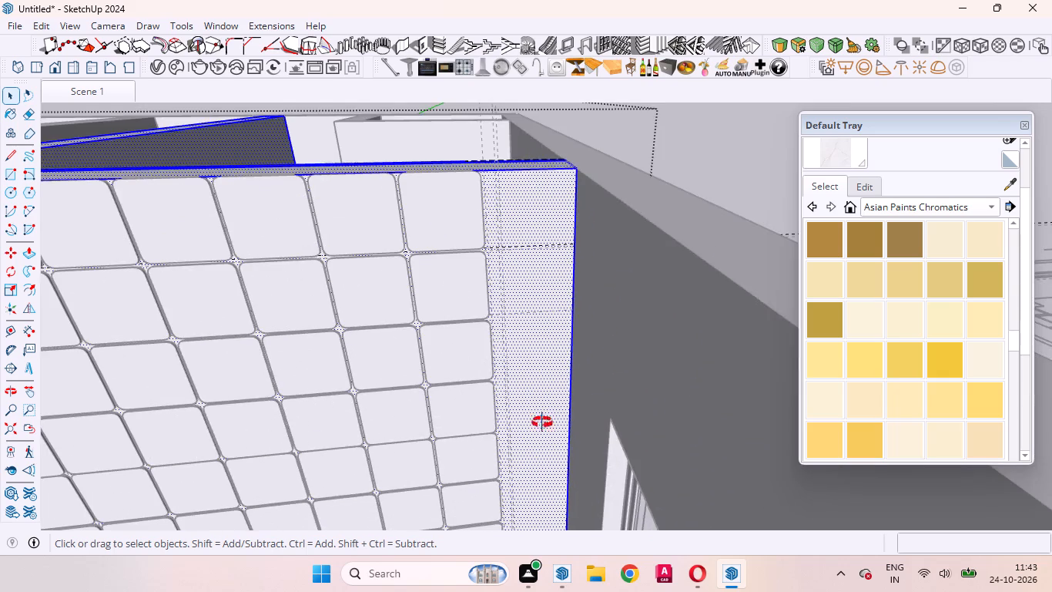
middle_click_drag(542, 421, 534, 503)
key("r")
scroll(583, 300, "down", 2)
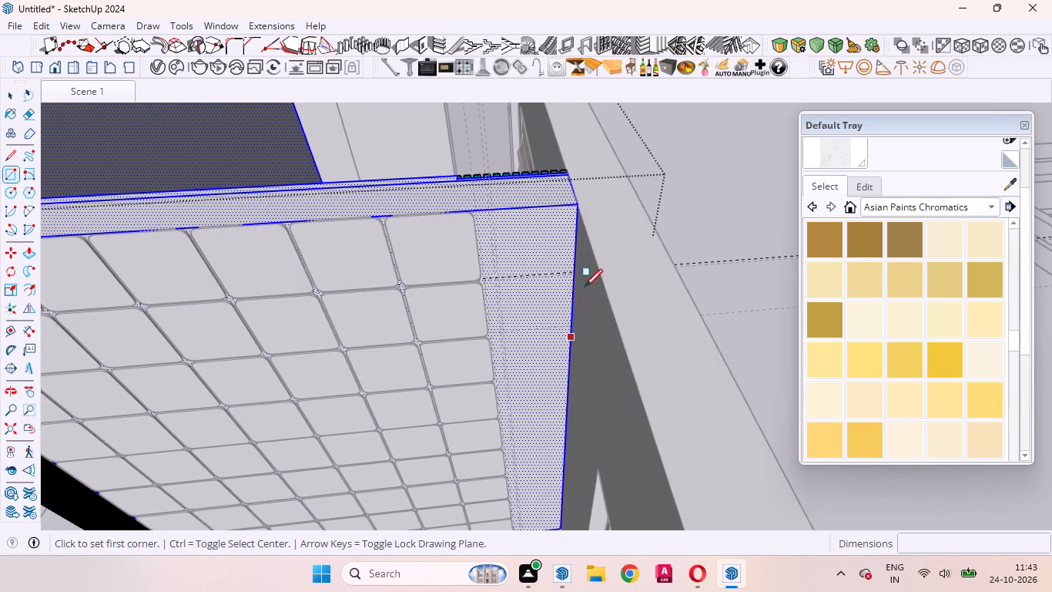
scroll(585, 287, "down", 3)
middle_click_drag(570, 313, 570, 471)
scroll(555, 407, "up", 18)
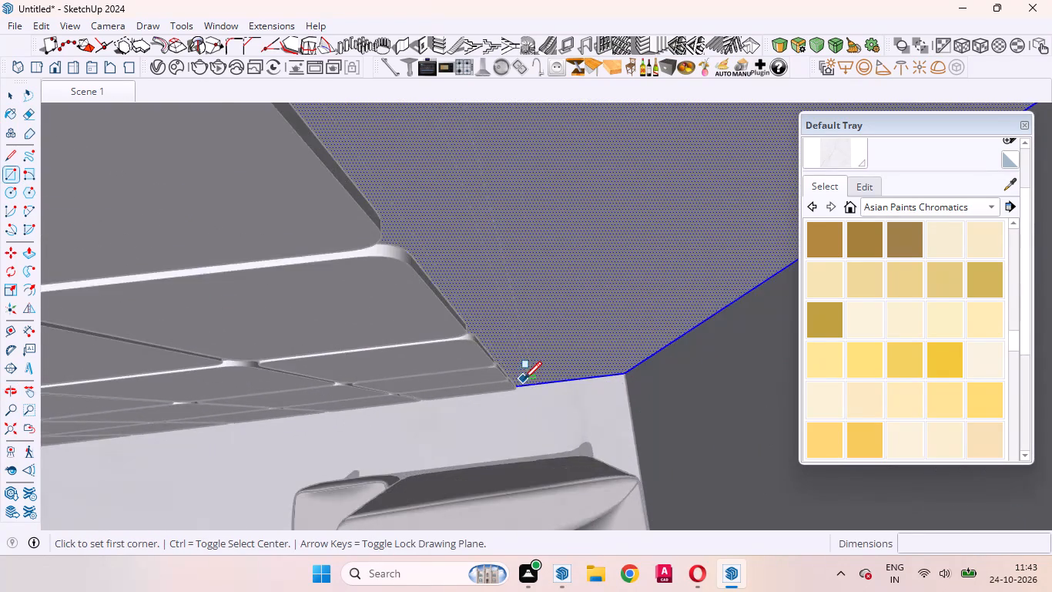
scroll(524, 379, "up", 11)
left_click(508, 394)
scroll(532, 310, "down", 2)
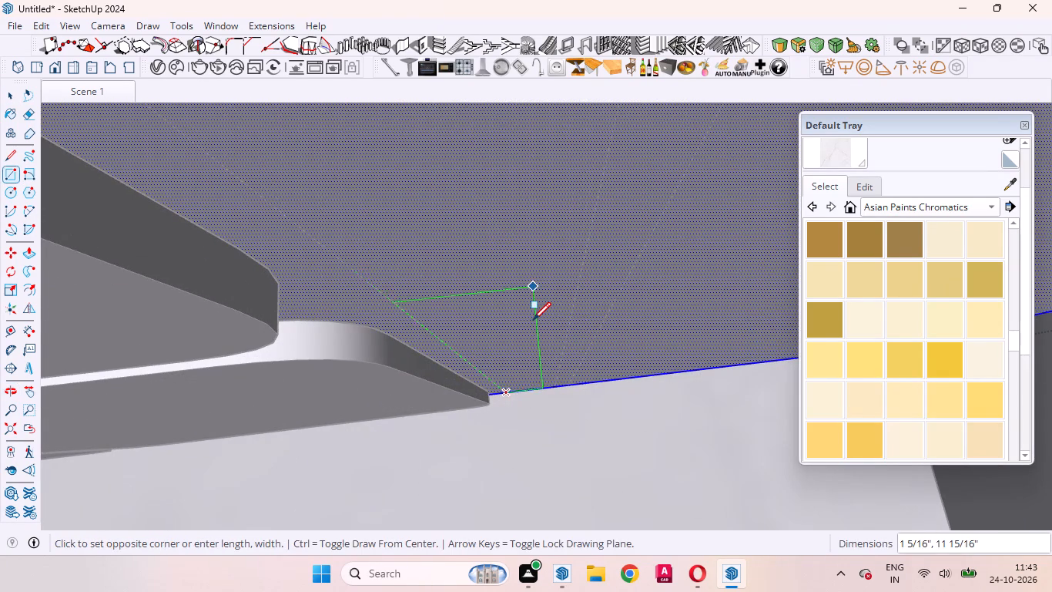
scroll(533, 320, "down", 20)
scroll(533, 320, "down", 18)
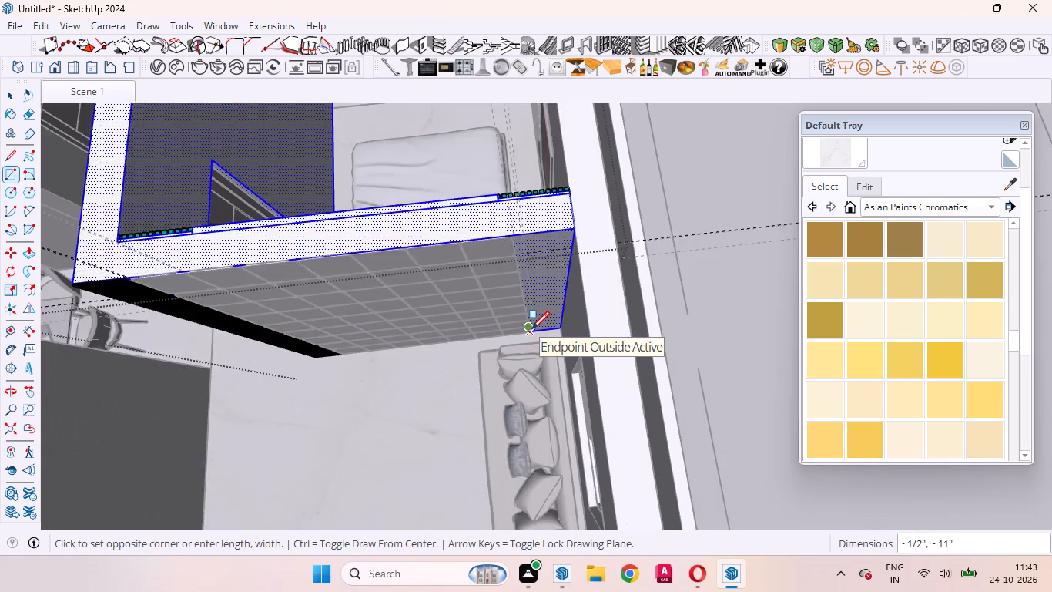
scroll(531, 329, "down", 1)
scroll(560, 259, "up", 19)
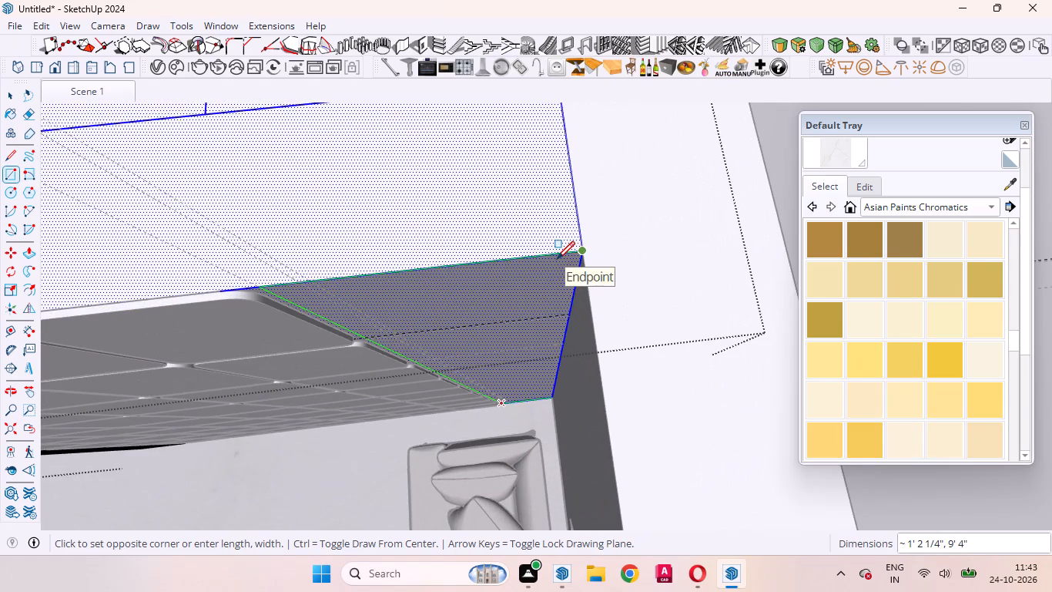
left_click(581, 255)
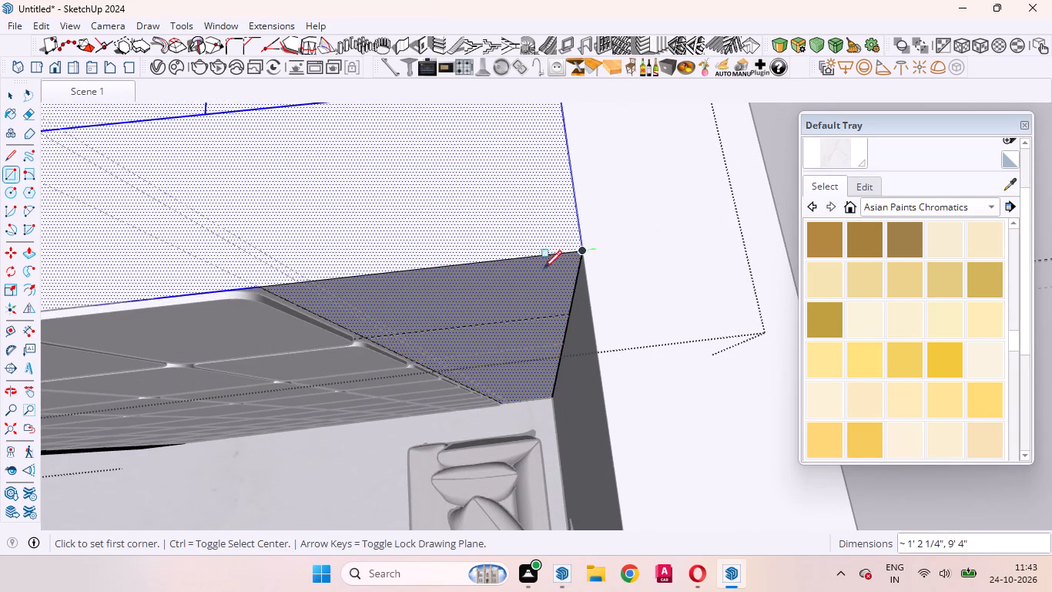
key("space")
Create vertical louvres on the sofa-side strip with 1/2" depth, 1/4" thickness and 3/8" spacing, and close the partition wall group.
scroll(499, 295, "down", 10)
left_click(511, 282)
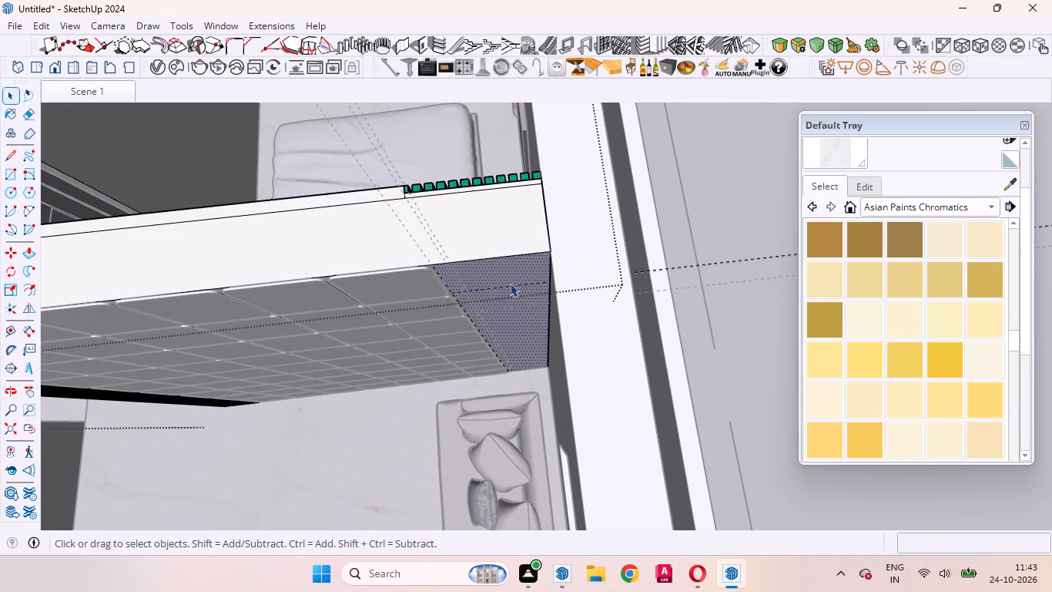
scroll(560, 218, "down", 5)
scroll(482, 260, "up", 16)
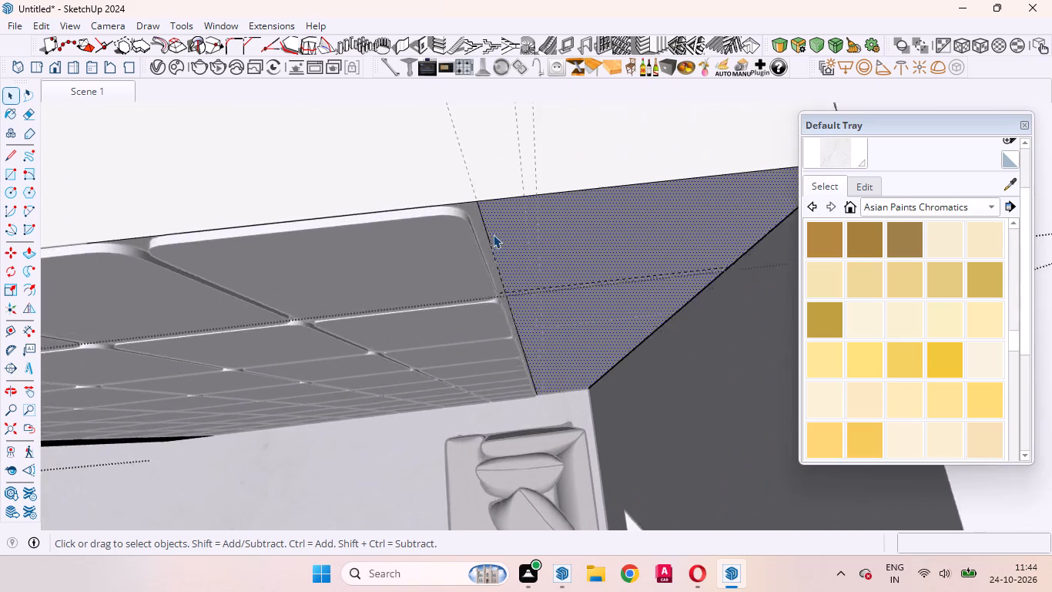
scroll(493, 234, "up", 4)
middle_click_drag(520, 254, 495, 170)
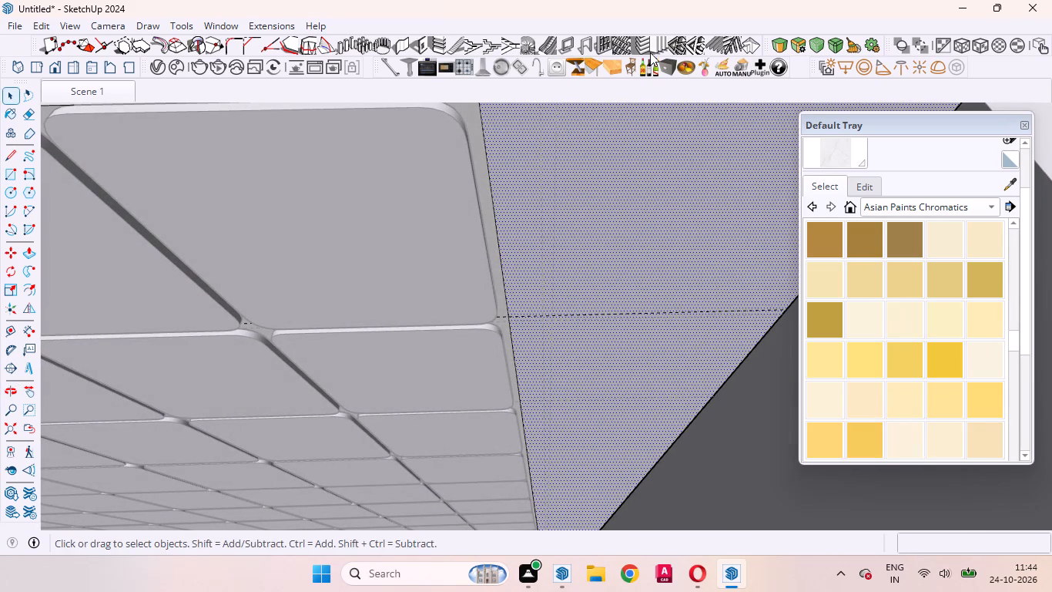
left_click(653, 42)
left_click(386, 397)
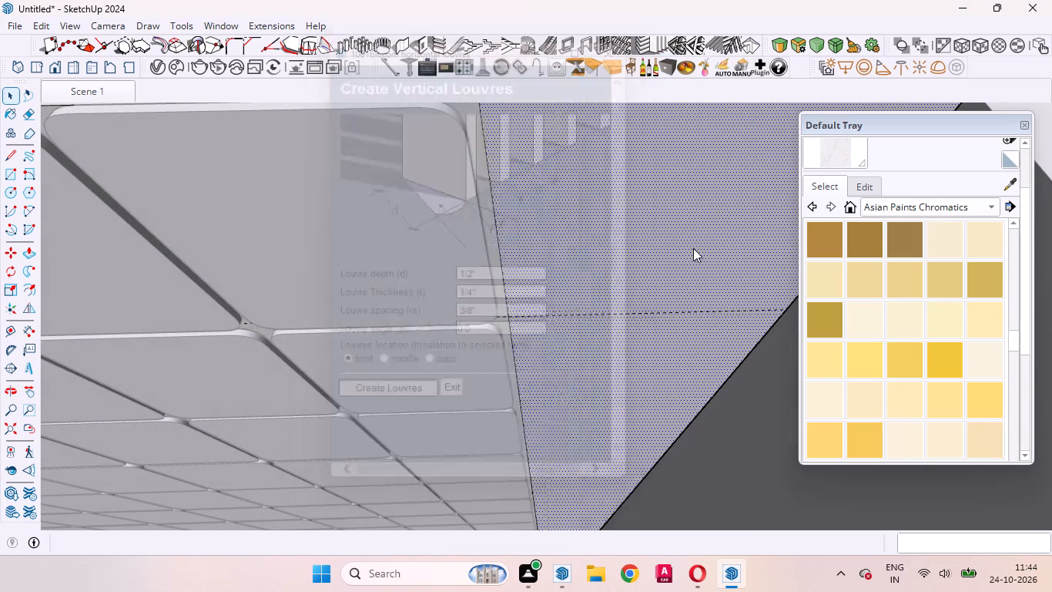
scroll(647, 308, "down", 20)
scroll(647, 308, "down", 8)
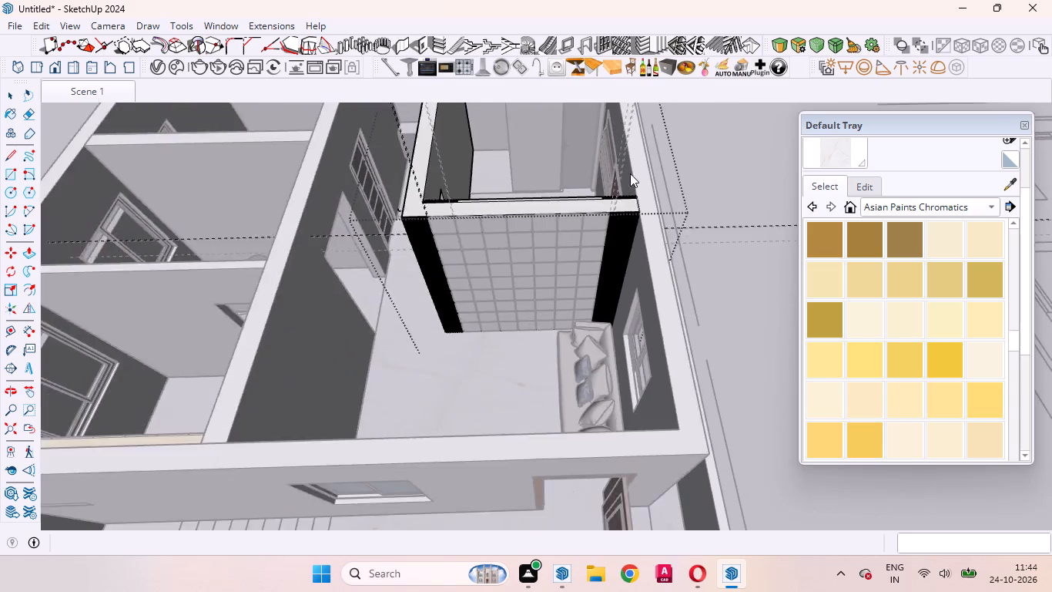
scroll(630, 173, "down", 4)
left_click(716, 262)
scroll(558, 200, "up", 5)
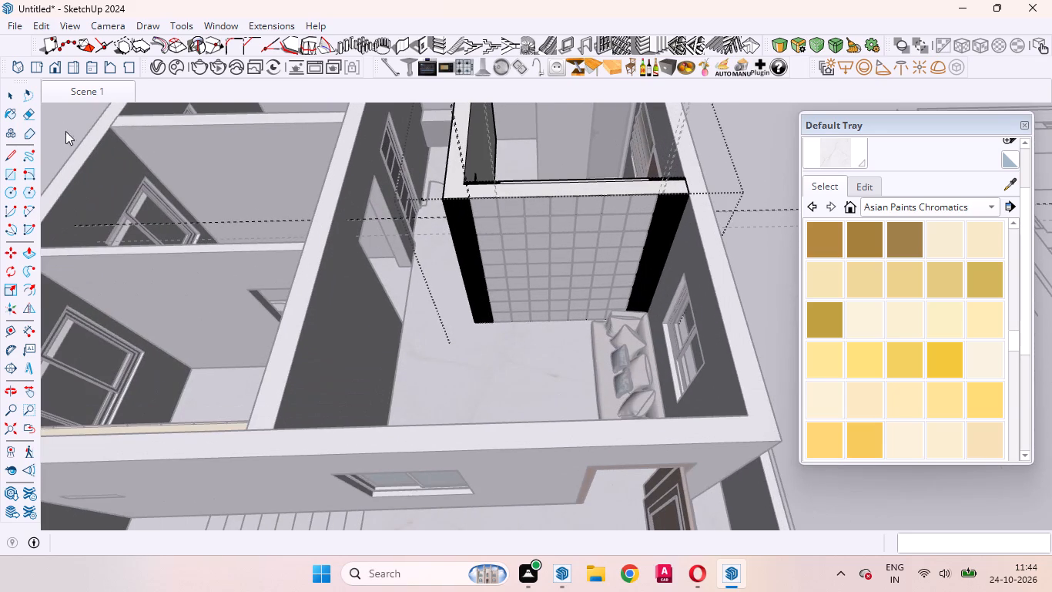
left_click(15, 93)
scroll(313, 294, "down", 11)
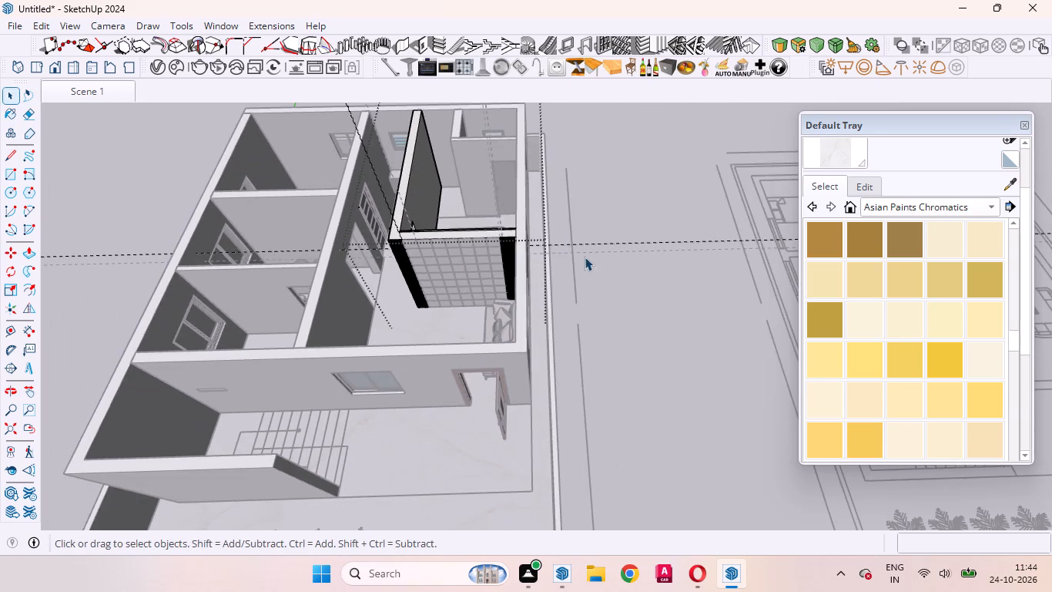
left_click(600, 292)
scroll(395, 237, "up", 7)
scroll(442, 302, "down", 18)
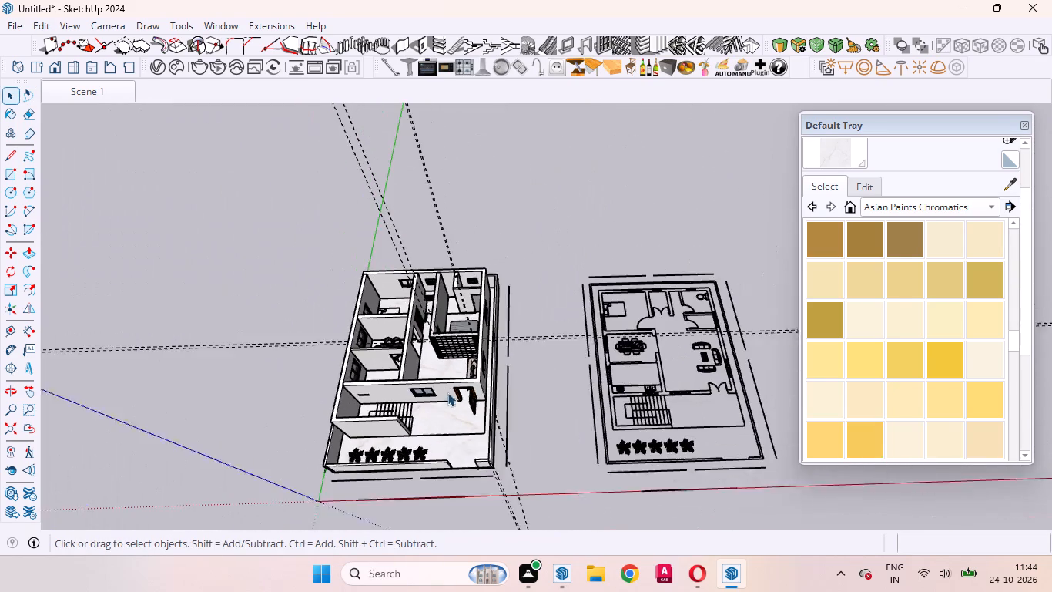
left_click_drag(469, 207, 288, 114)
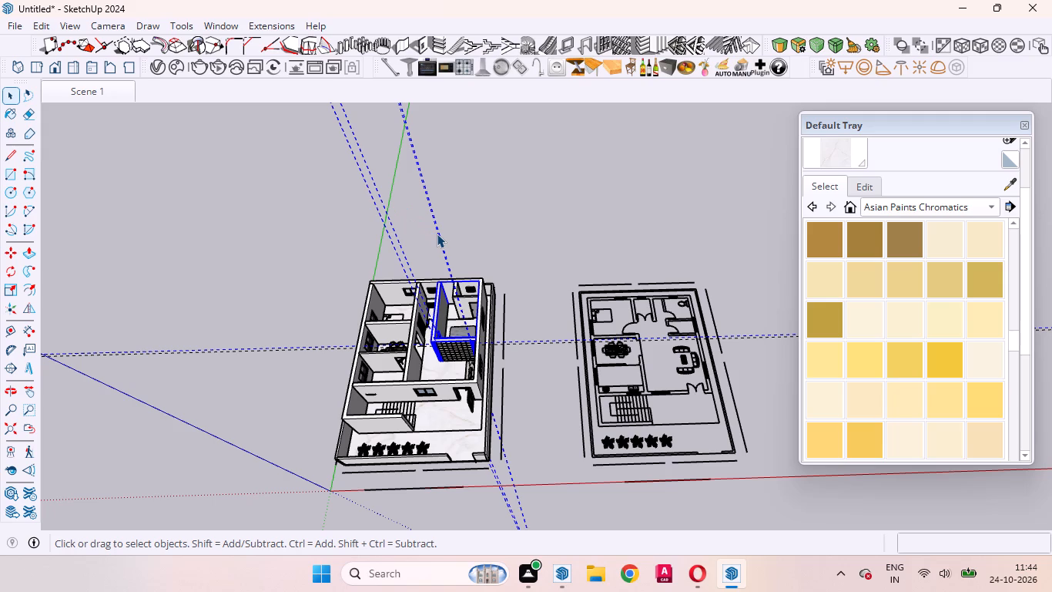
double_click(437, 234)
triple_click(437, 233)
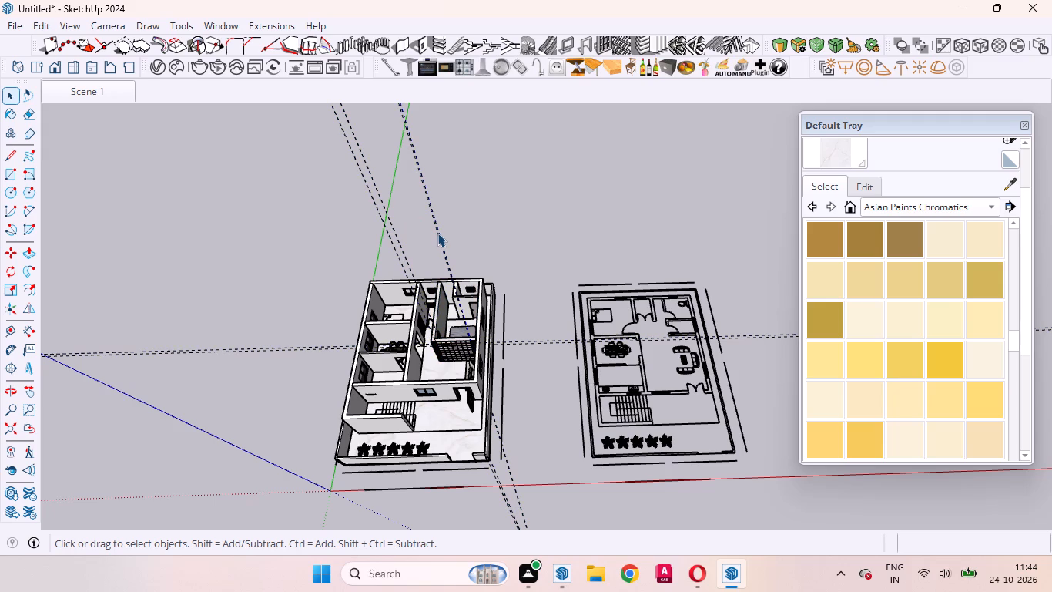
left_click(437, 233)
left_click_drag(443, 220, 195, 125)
Delete the vertical guide lines inside the partition wall group and close the group.
scroll(459, 373, "up", 6)
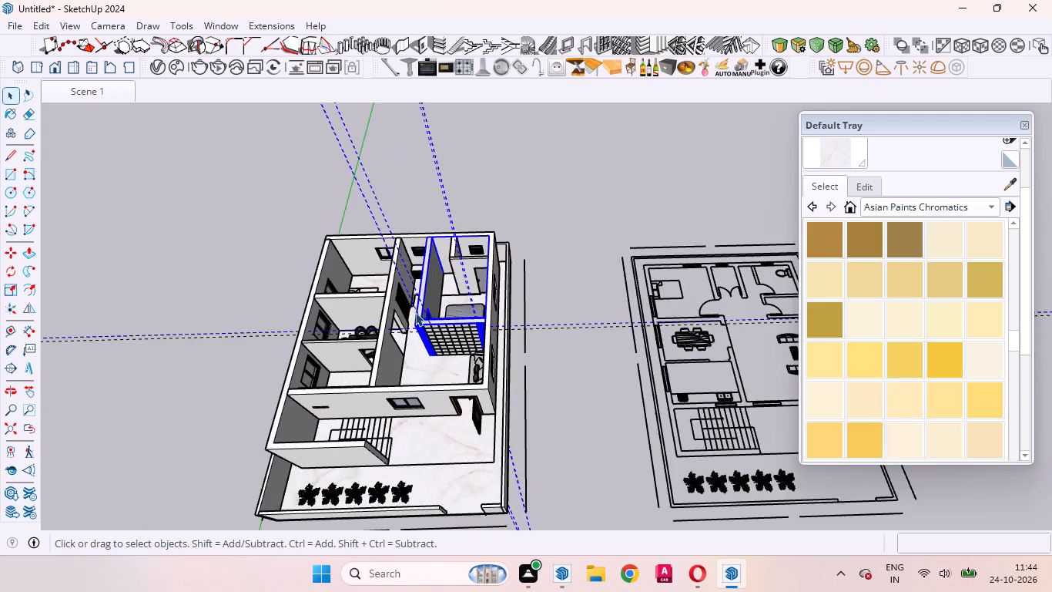
scroll(415, 312, "up", 7)
double_click(434, 337)
scroll(444, 359, "down", 5)
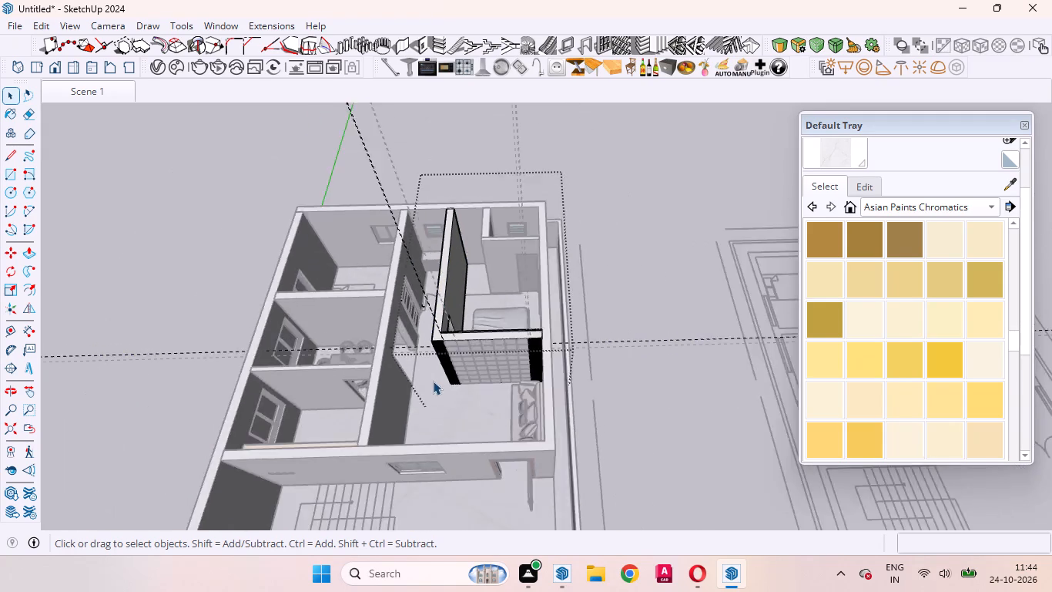
scroll(433, 381, "down", 13)
left_click_drag(437, 237, 216, 127)
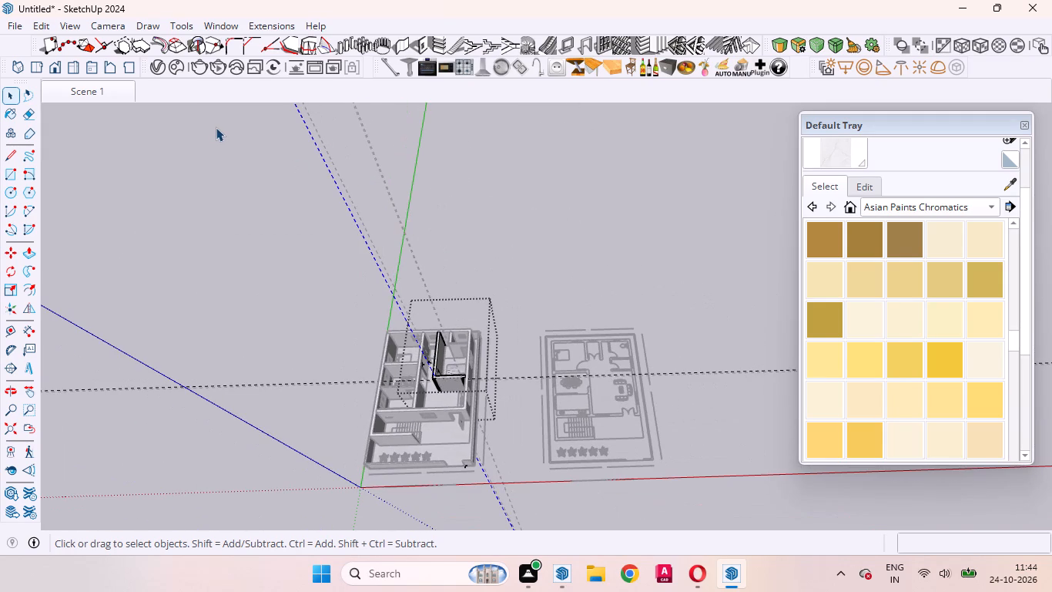
key("Delete")
left_click(481, 211)
Delete the remaining vertical guide lines outside the partition wall group.
left_click_drag(456, 227, 219, 143)
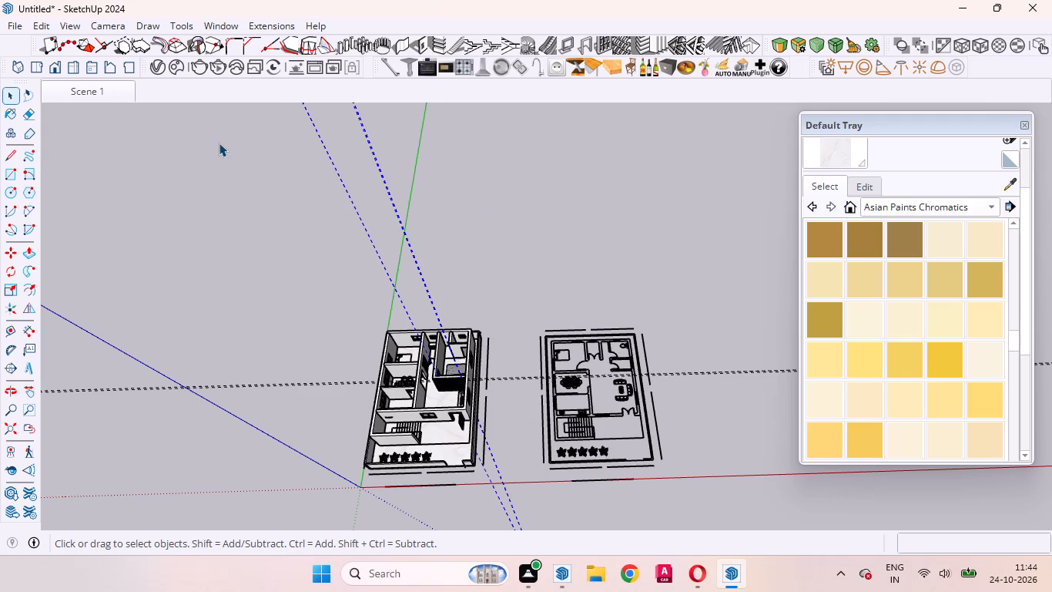
key("Delete")
Open the partition wall group, delete the horizontal guide lines inside it, and close the group.
scroll(406, 224, "down", 6)
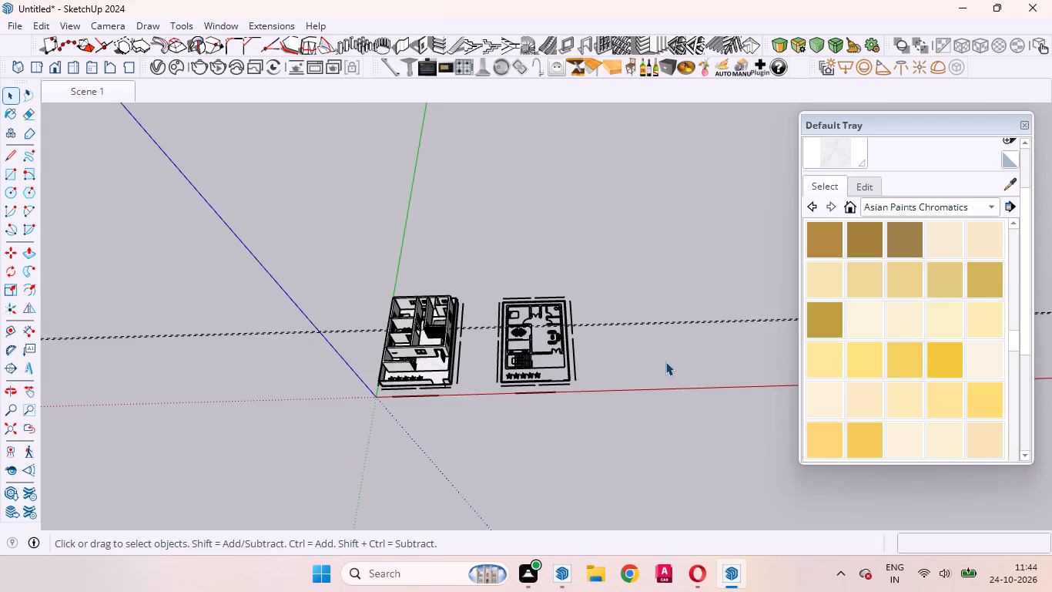
left_click_drag(665, 362, 598, 273)
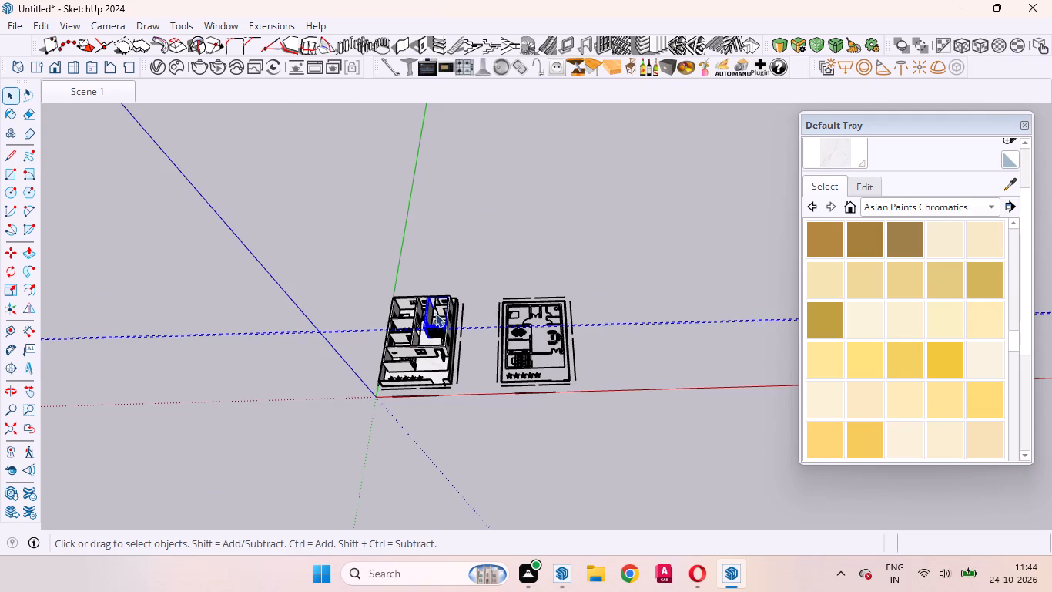
scroll(424, 313, "up", 19)
double_click(433, 331)
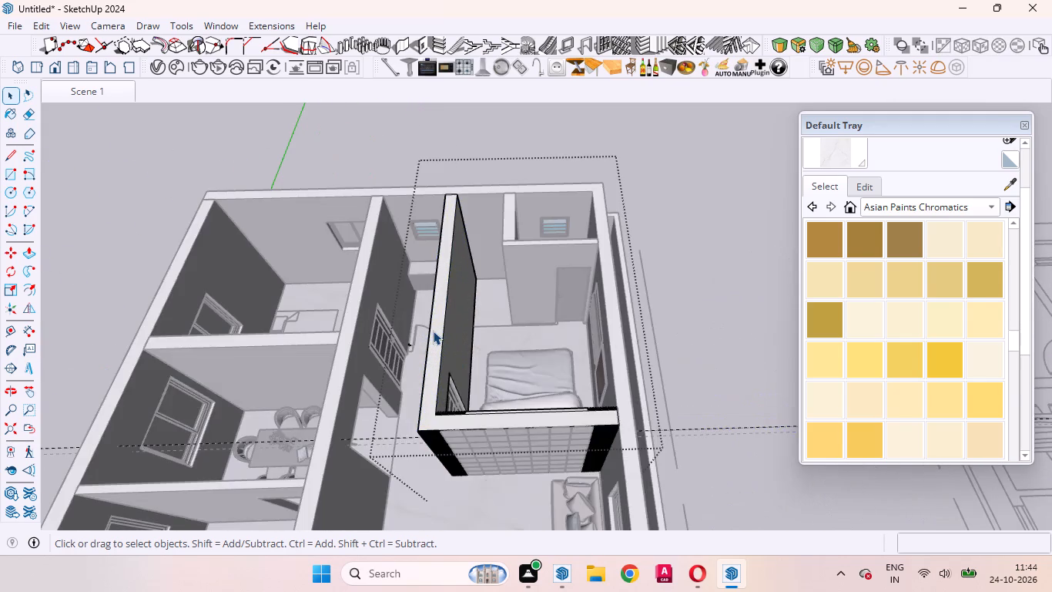
scroll(417, 294, "down", 20)
scroll(417, 294, "down", 1)
left_click_drag(707, 332, 602, 227)
key("Delete")
left_click(626, 385)
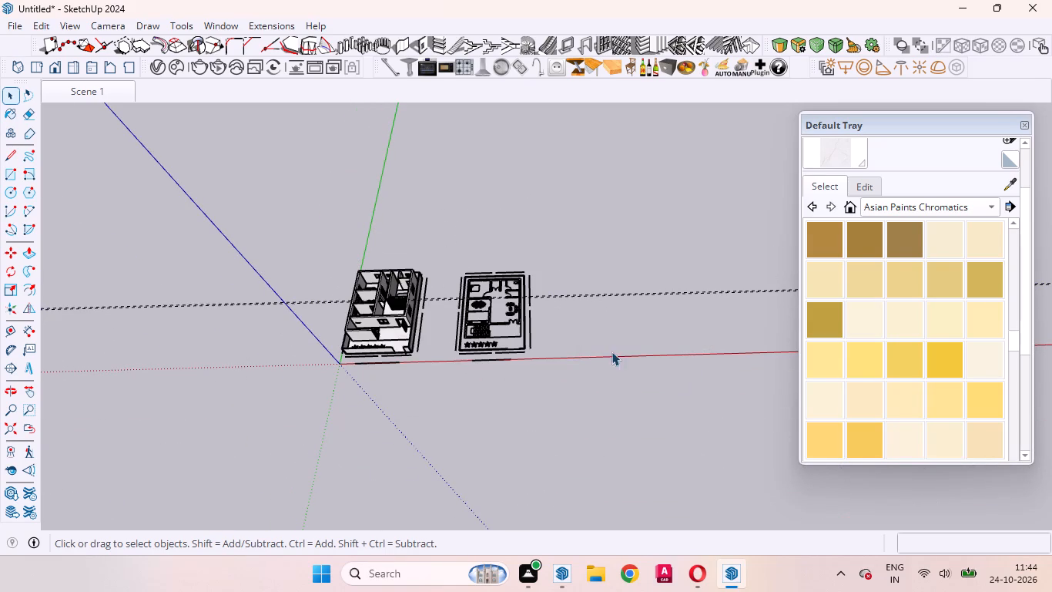
Delete the remaining horizontal guide lines that run across the house model and the floor plan.
left_click_drag(646, 339, 595, 247)
key("Delete")
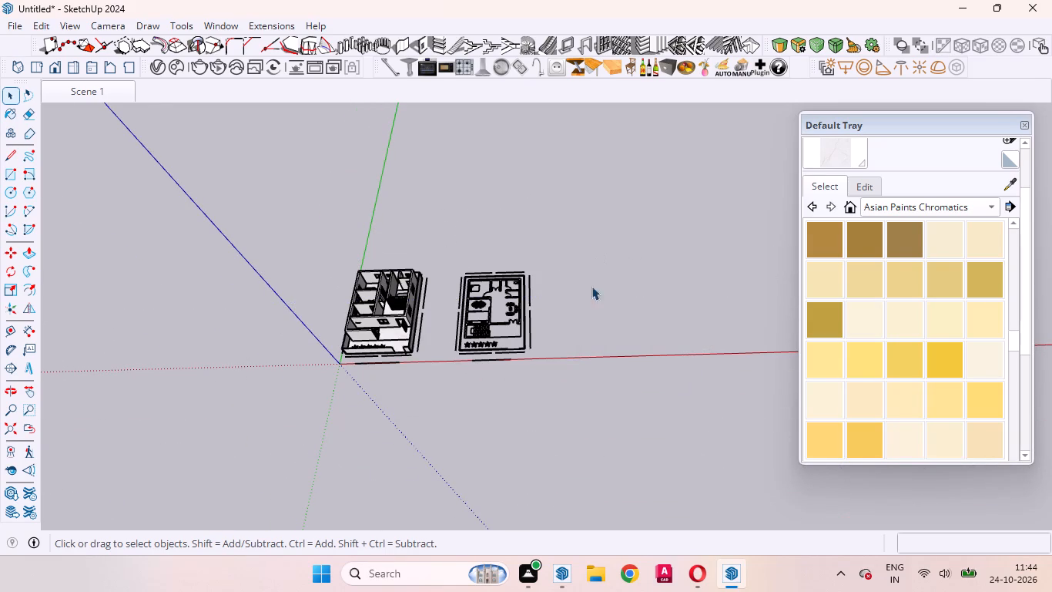
Examine the partition wall's rounded panels and side louvres up close from the living area.
scroll(614, 340, "up", 1)
scroll(339, 225, "up", 20)
scroll(339, 225, "up", 1)
middle_click_drag(424, 413, 424, 413)
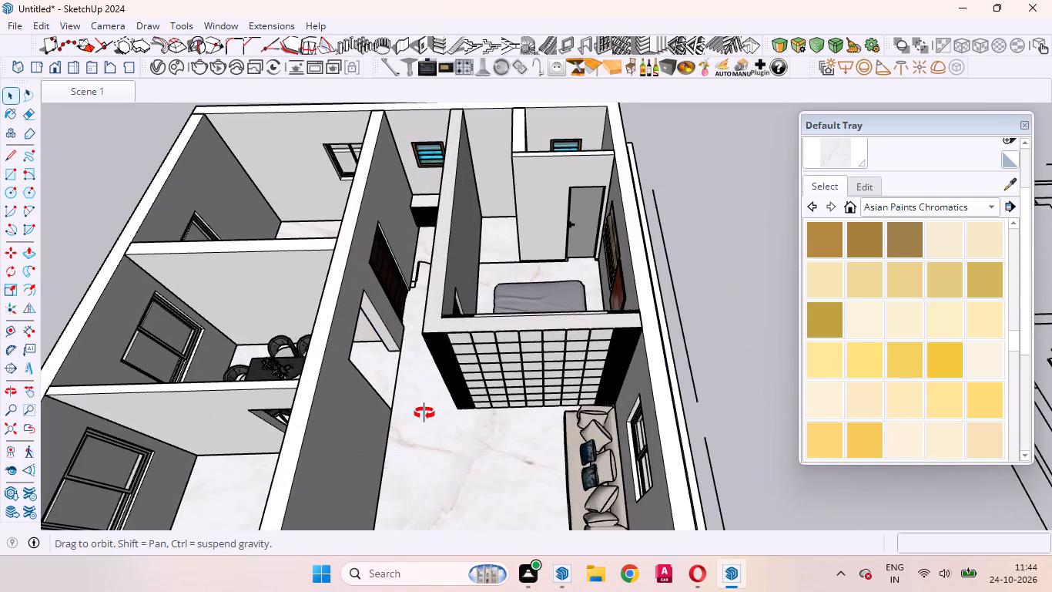
middle_click_drag(424, 413, 471, 298)
scroll(492, 330, "up", 12)
middle_click_drag(519, 397, 509, 375)
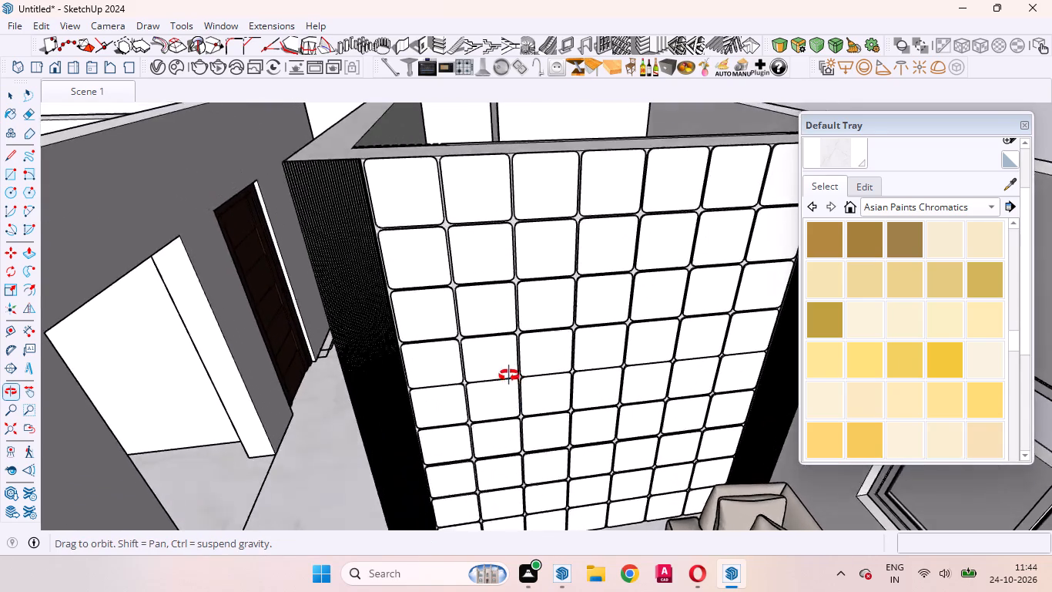
middle_click_drag(509, 375, 368, 348)
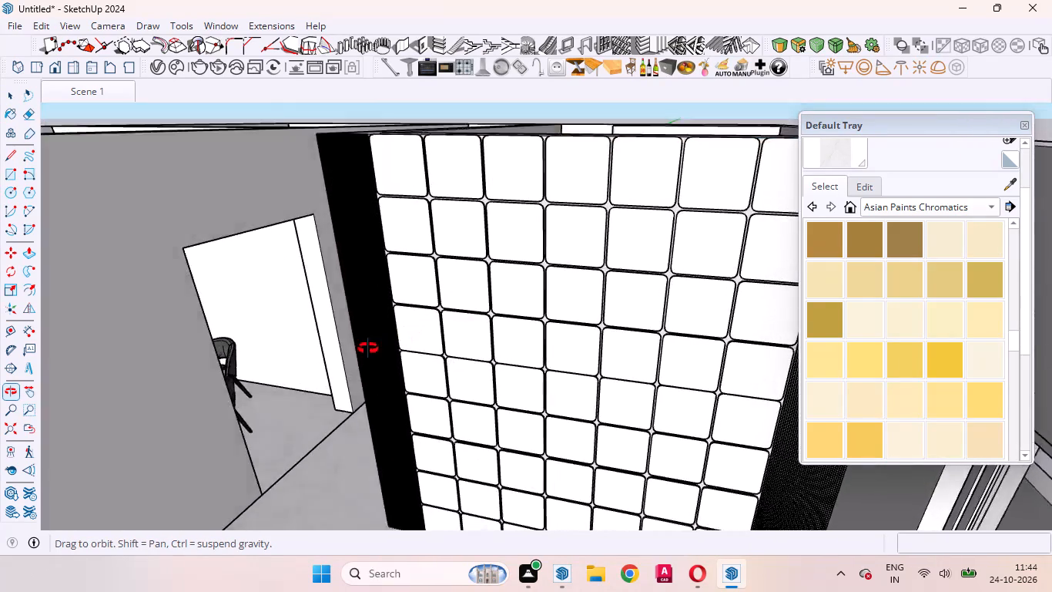
middle_click_drag(368, 348, 330, 350)
scroll(410, 346, "up", 7)
scroll(442, 336, "down", 11)
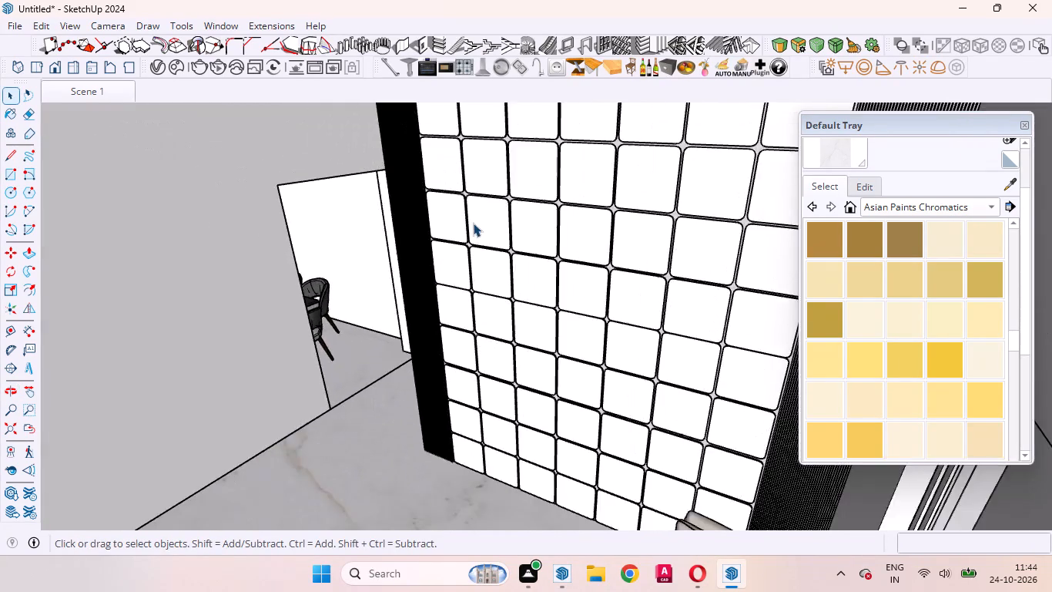
scroll(473, 223, "down", 3)
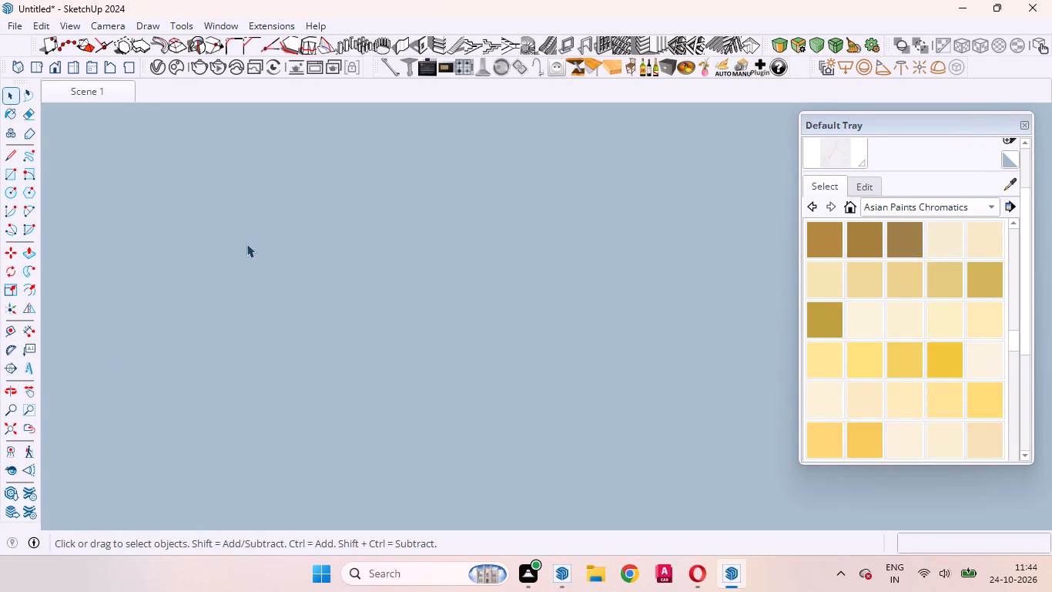
left_click(22, 429)
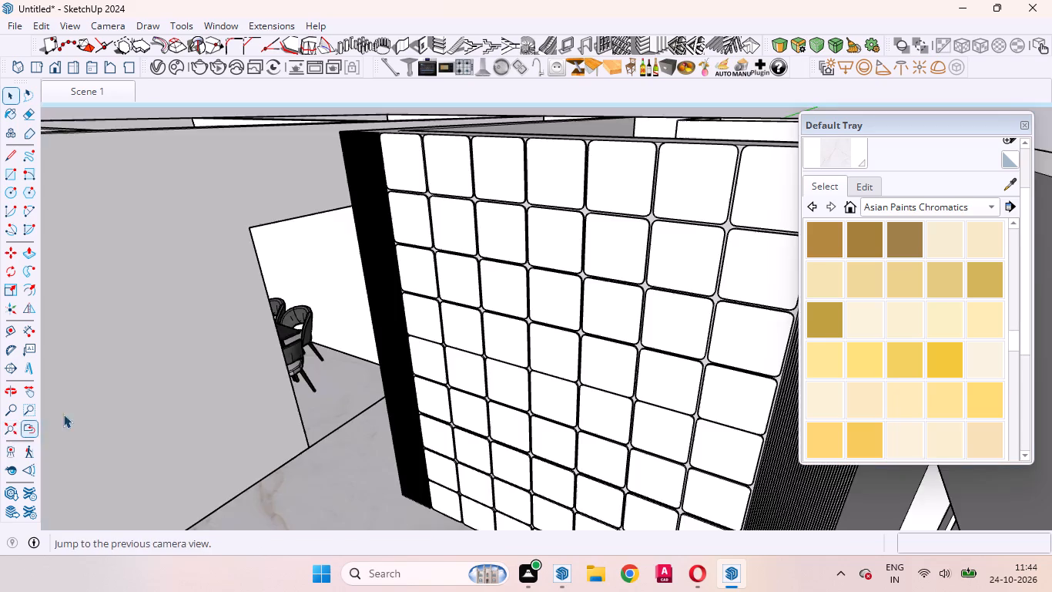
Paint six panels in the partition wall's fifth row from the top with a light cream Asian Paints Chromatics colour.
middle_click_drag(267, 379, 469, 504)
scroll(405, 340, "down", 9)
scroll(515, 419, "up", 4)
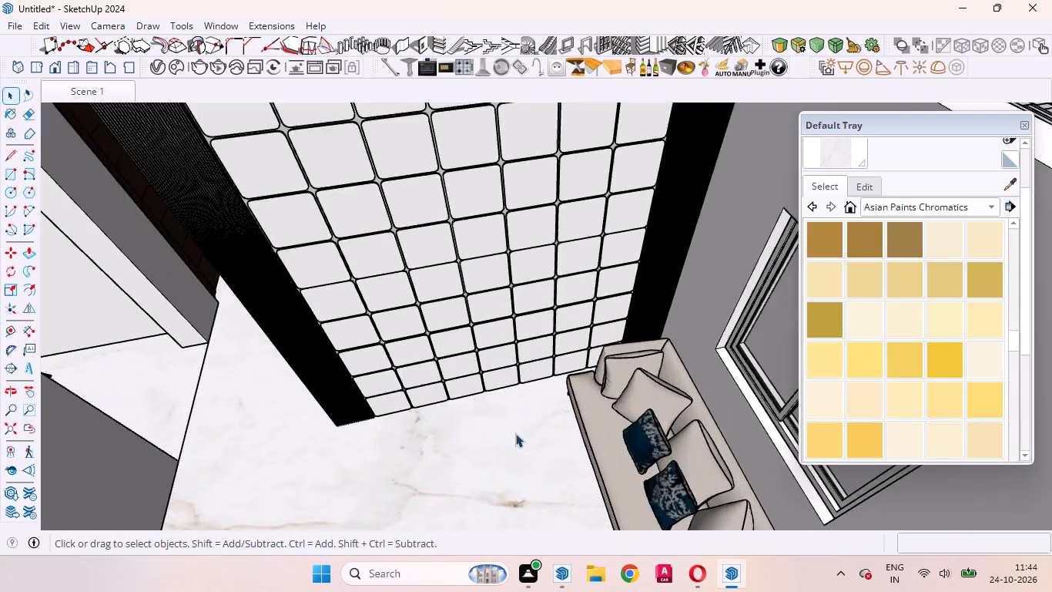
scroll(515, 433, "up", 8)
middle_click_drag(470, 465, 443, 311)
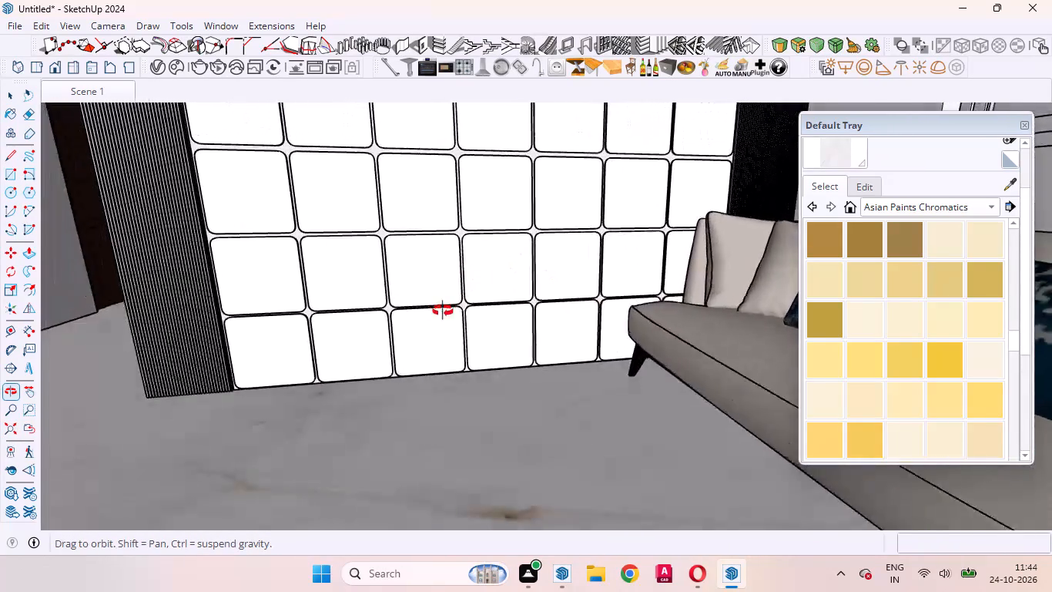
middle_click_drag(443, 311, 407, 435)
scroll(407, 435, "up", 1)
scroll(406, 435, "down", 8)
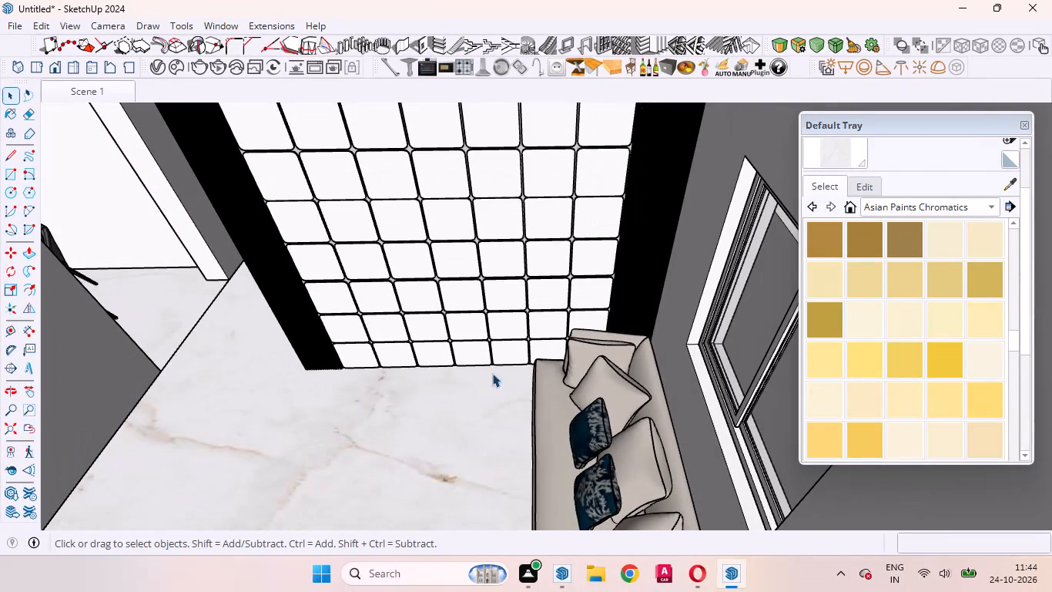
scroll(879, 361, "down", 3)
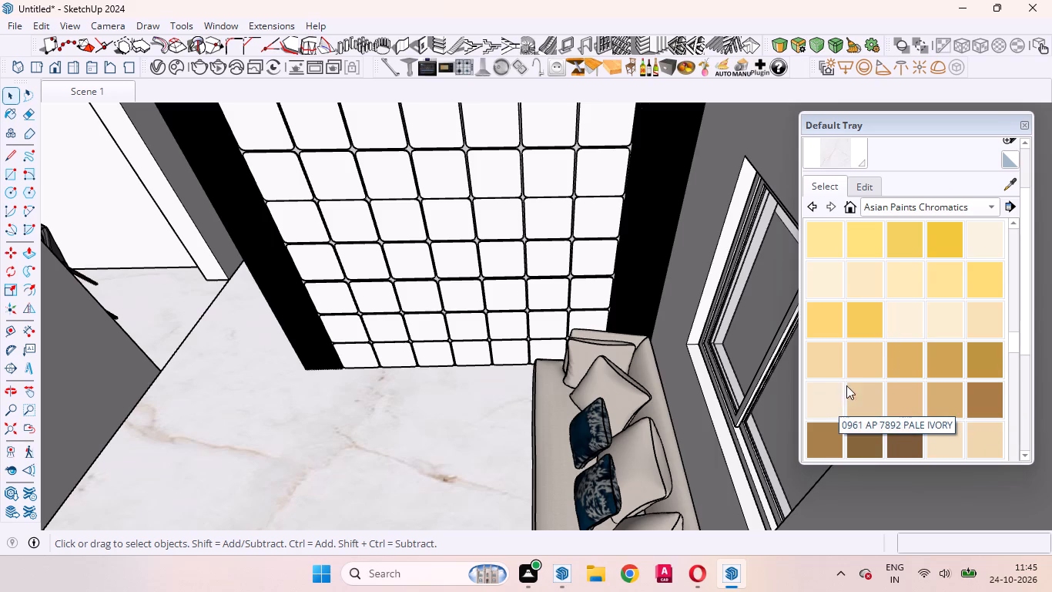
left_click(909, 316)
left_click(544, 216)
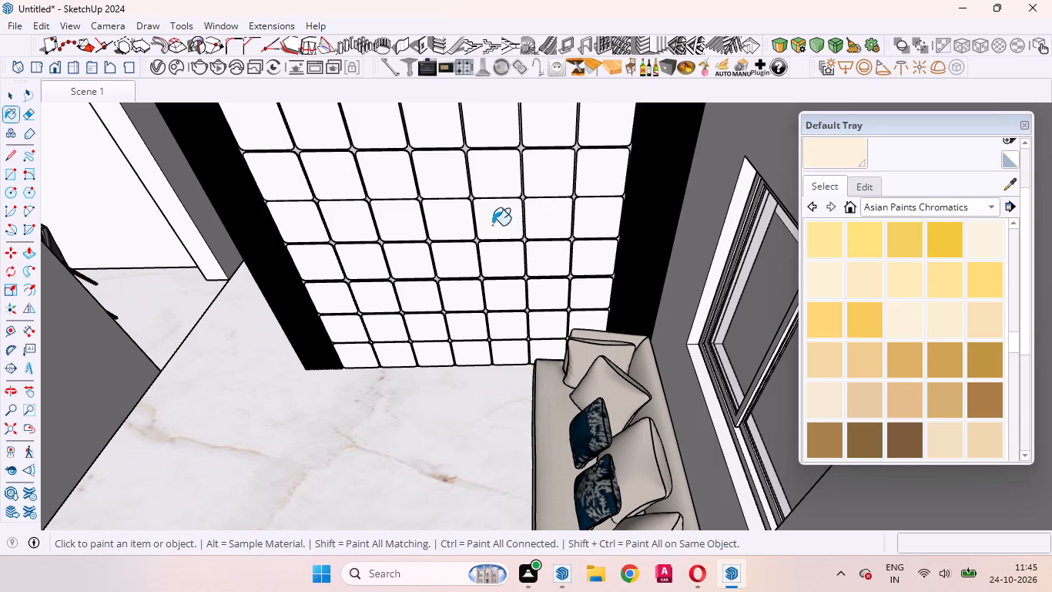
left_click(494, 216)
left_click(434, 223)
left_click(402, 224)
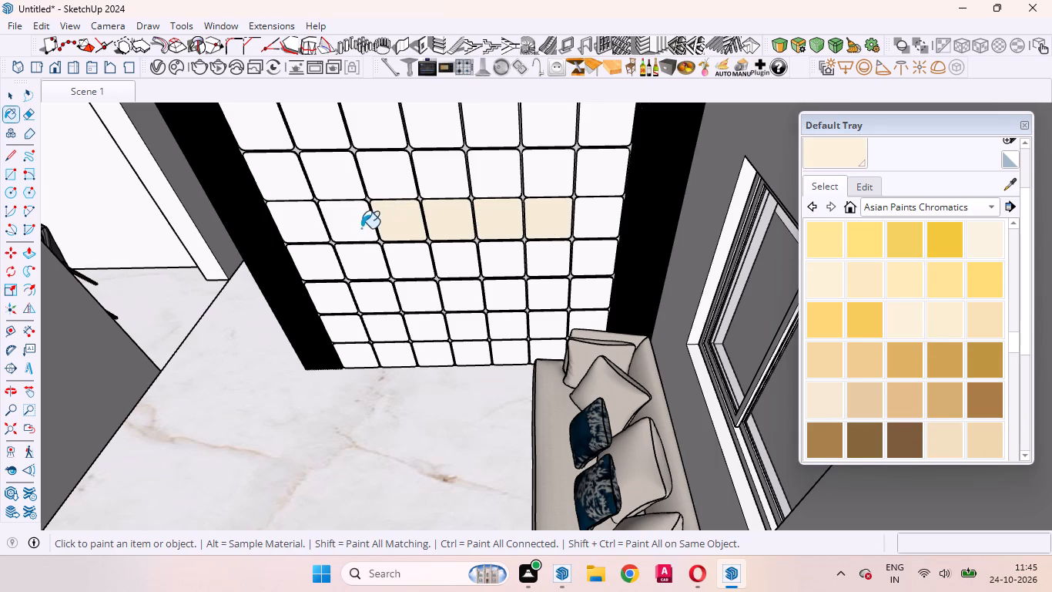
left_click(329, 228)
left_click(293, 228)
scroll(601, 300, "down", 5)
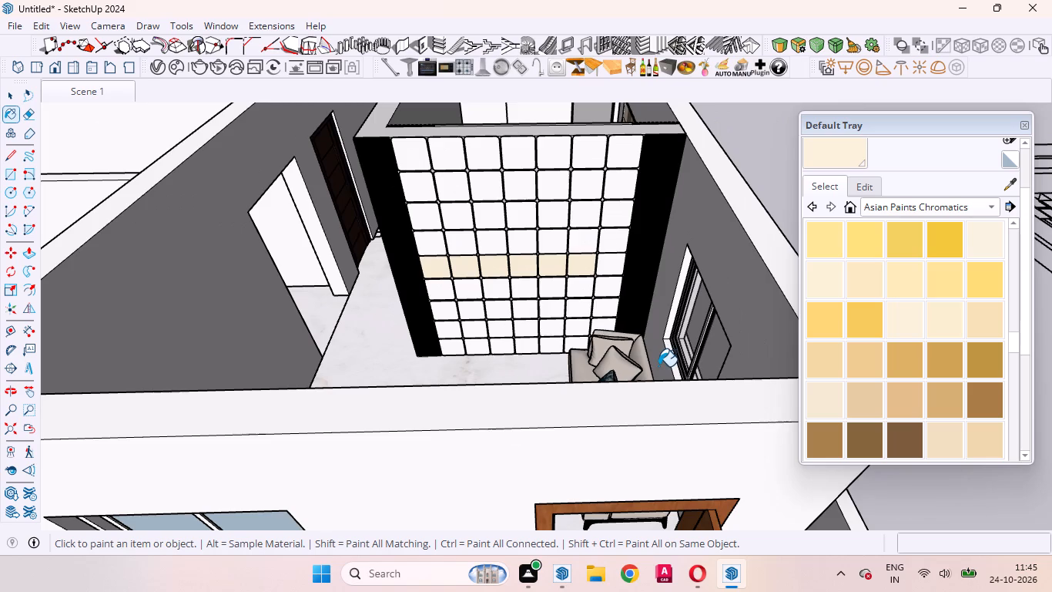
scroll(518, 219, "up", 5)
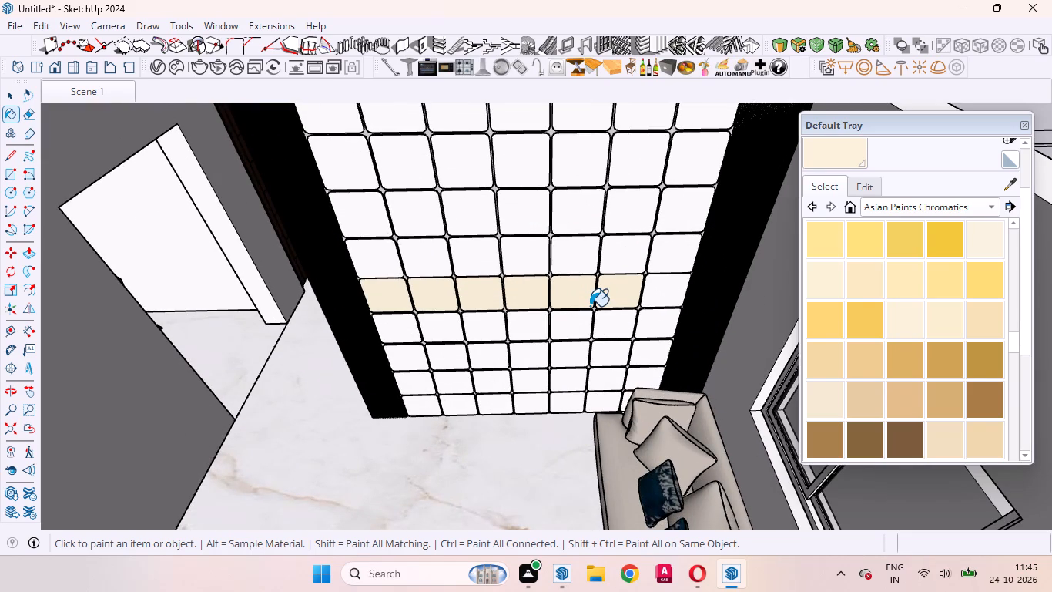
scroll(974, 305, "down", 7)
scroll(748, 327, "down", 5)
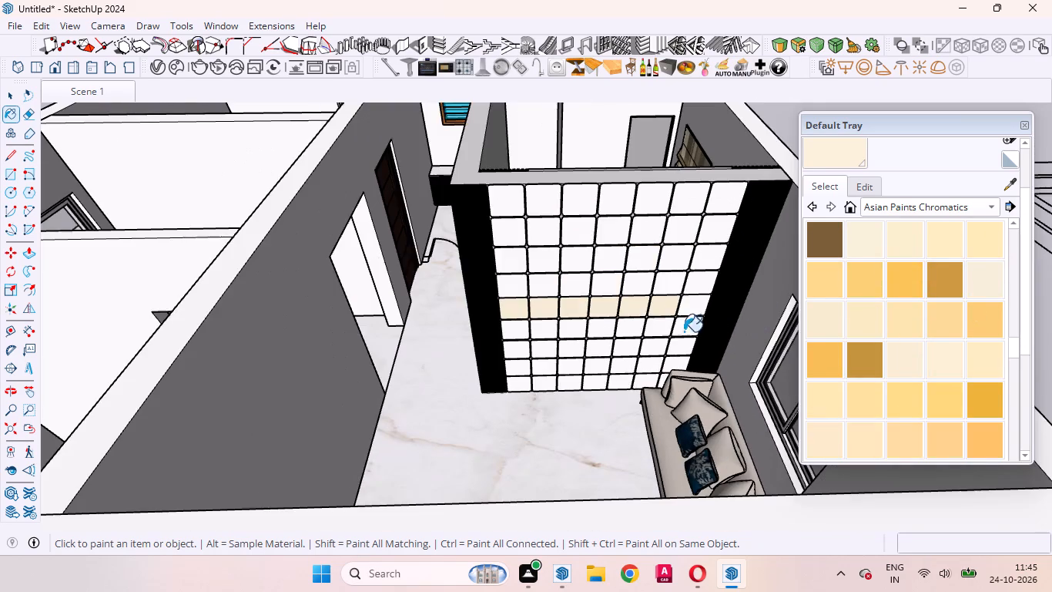
Sample the green material from the kitchen's base cabinets beside the sink.
middle_click_drag(588, 276, 588, 450)
key("space")
scroll(588, 363, "down", 16)
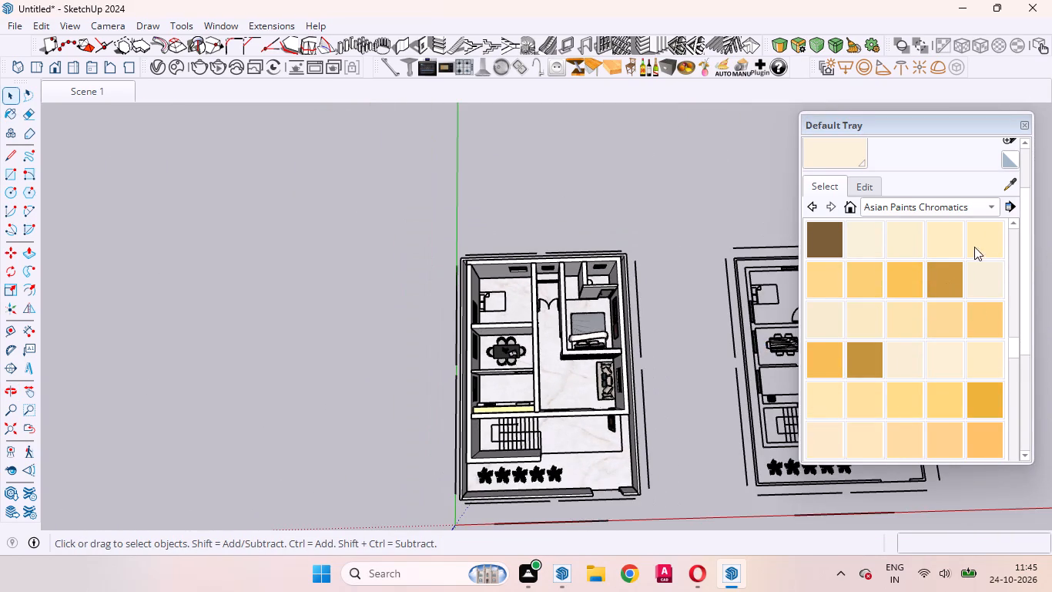
left_click(1006, 185)
scroll(531, 296, "up", 9)
middle_click_drag(558, 412, 551, 412)
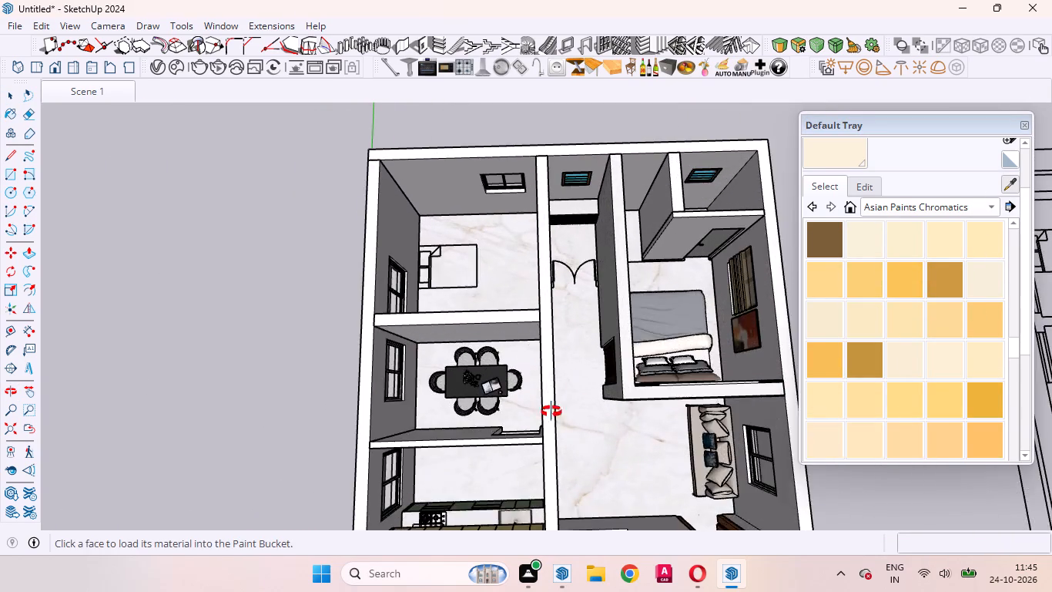
middle_click_drag(551, 412, 421, 341)
scroll(527, 278, "down", 4)
scroll(389, 432, "up", 10)
middle_click_drag(497, 339, 455, 445)
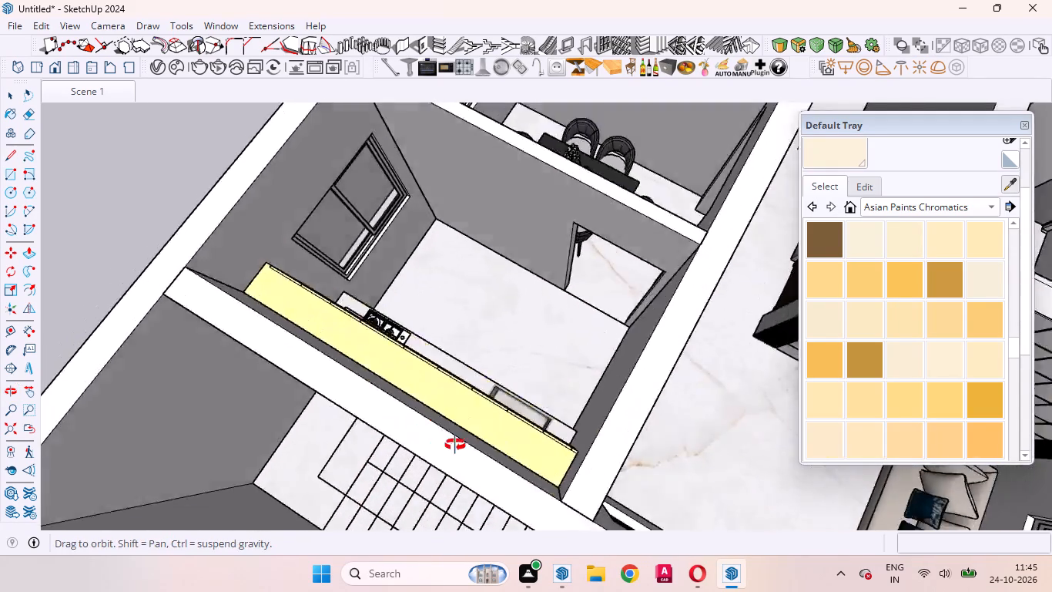
middle_click_drag(455, 445, 426, 466)
scroll(499, 362, "up", 20)
scroll(499, 362, "up", 8)
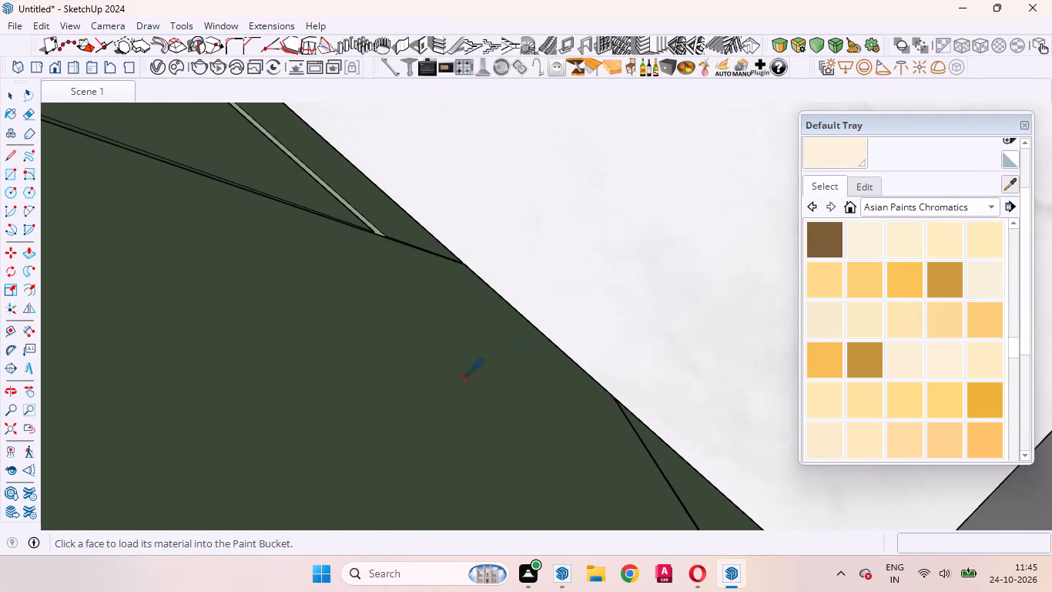
left_click(440, 378)
key("space")
scroll(450, 371, "down", 20)
scroll(450, 371, "down", 7)
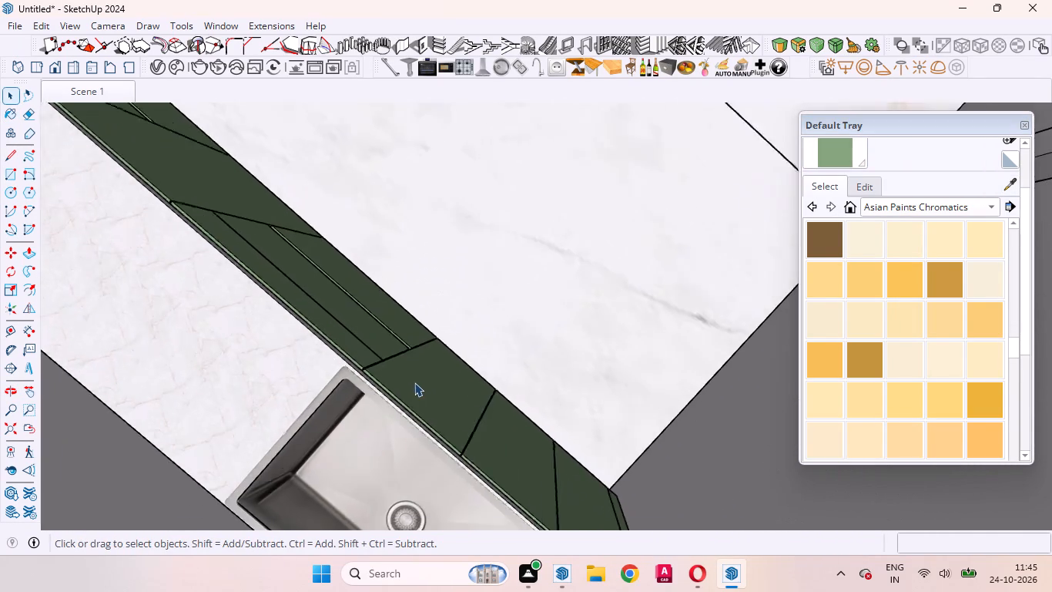
Paint six panels of the partition wall's top row with the sampled green, leaving the end panel on the sofa side.
scroll(414, 382, "up", 1)
scroll(414, 382, "down", 20)
scroll(414, 382, "down", 5)
middle_click_drag(585, 462, 796, 155)
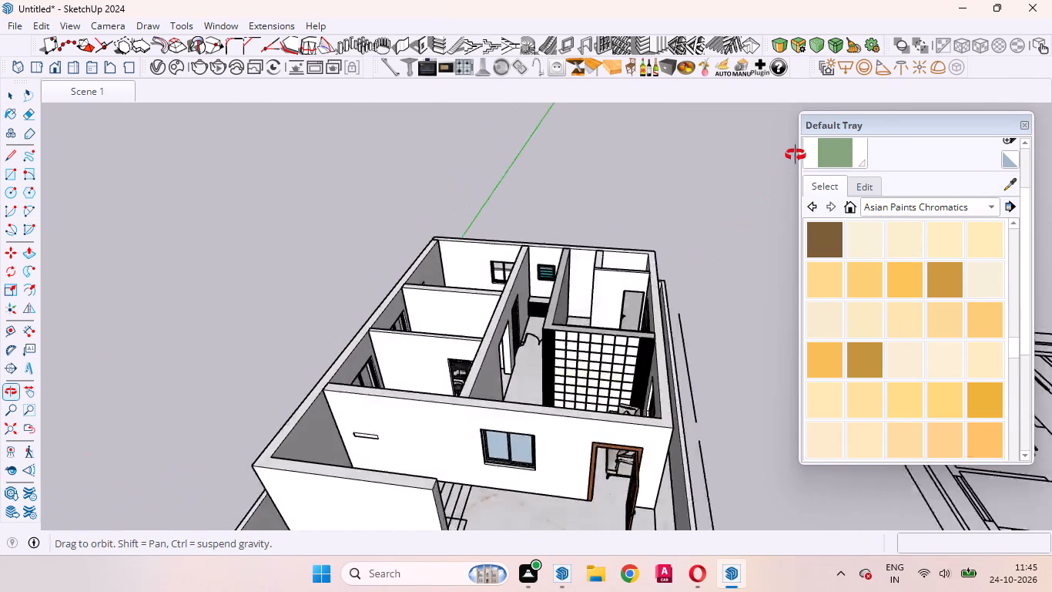
middle_click_drag(796, 155, 800, 151)
scroll(616, 298, "up", 11)
left_click(844, 150)
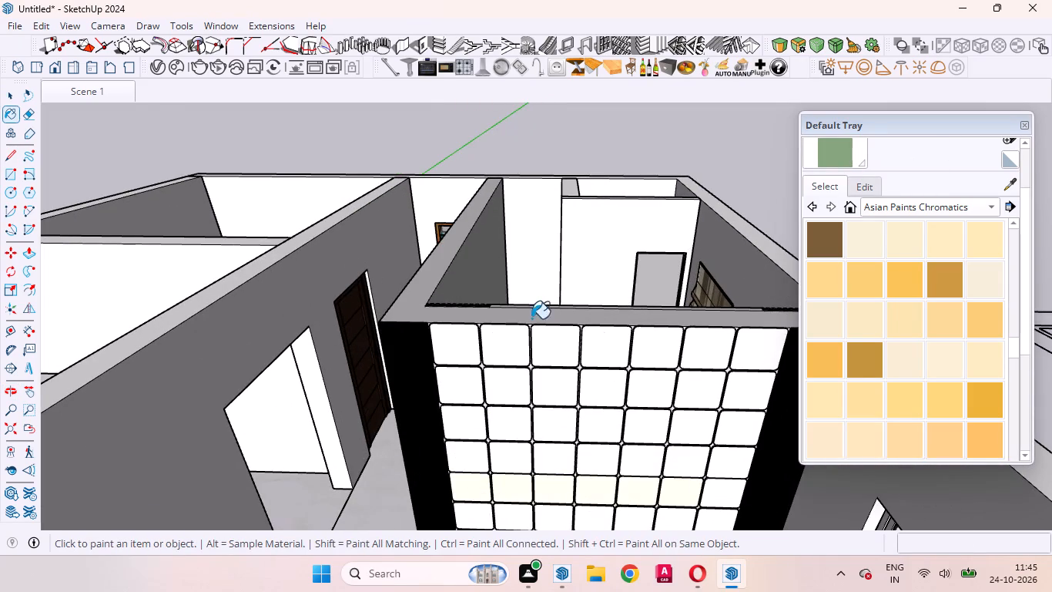
scroll(478, 354, "up", 5)
left_click(467, 351)
left_click(543, 356)
left_click(602, 348)
scroll(497, 358, "down", 4)
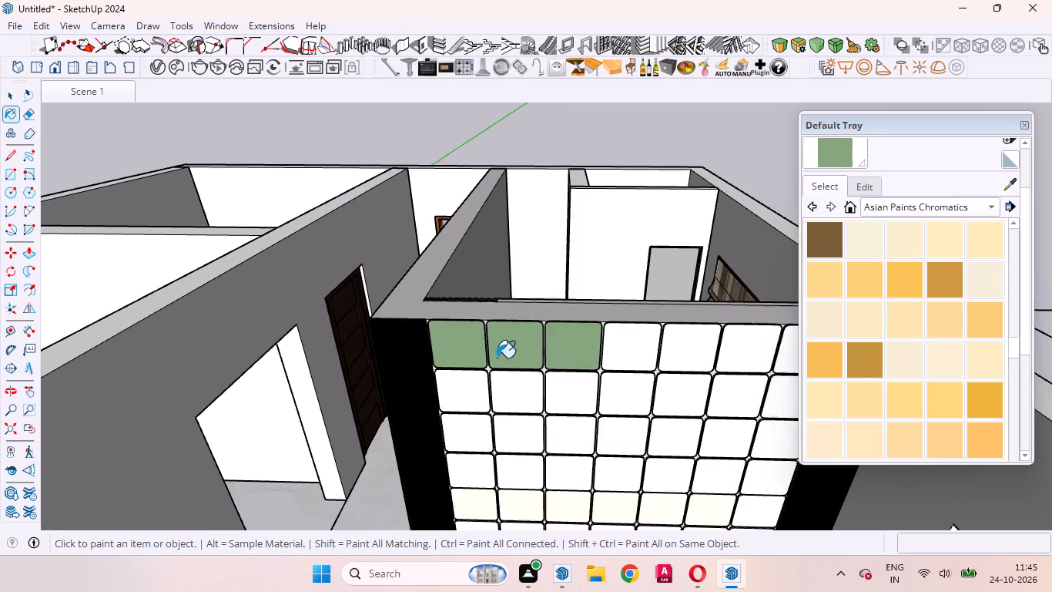
scroll(497, 358, "down", 1)
left_click(630, 357)
left_click(672, 362)
left_click(726, 365)
Paint six panels of the second row green, leaving the end panel on the sofa side.
left_click(702, 392)
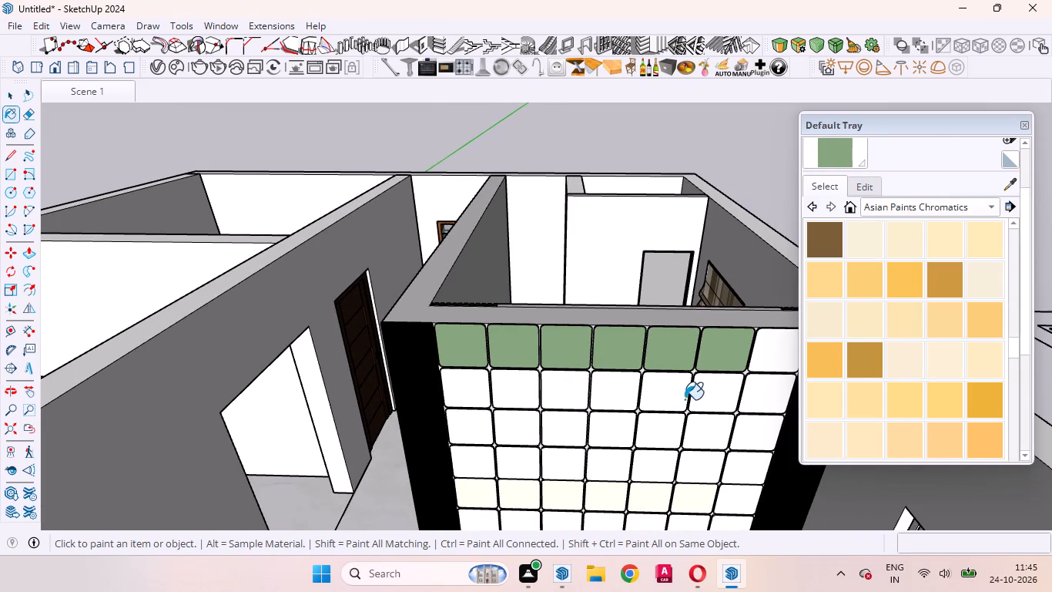
left_click(668, 402)
left_click(622, 401)
left_click(576, 395)
left_click(526, 395)
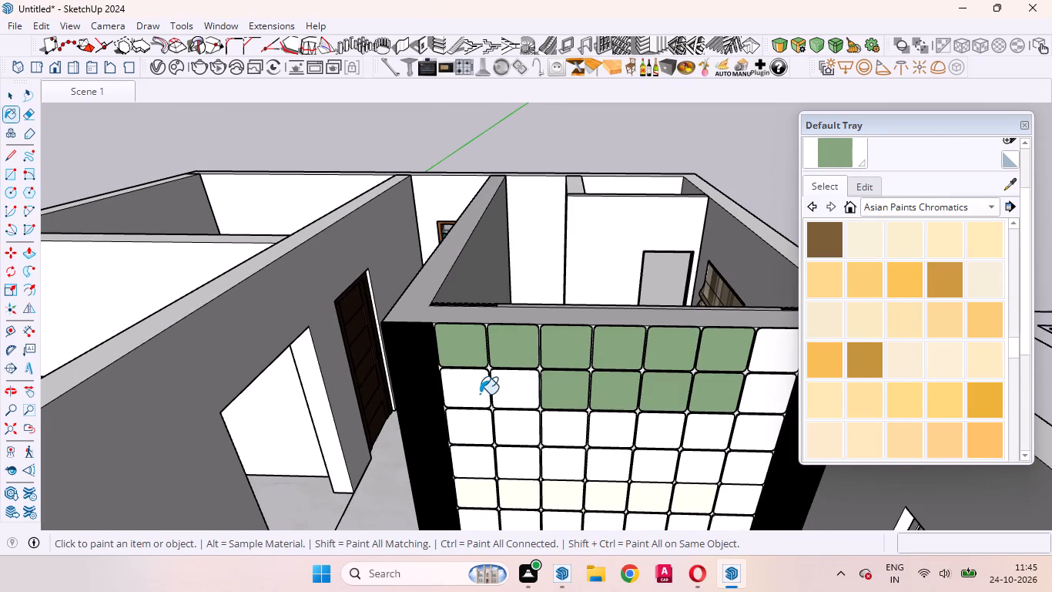
left_click(464, 394)
Paint six panels of the third row green, leaving the end panel on the sofa side.
left_click(464, 430)
left_click(507, 436)
left_click(554, 446)
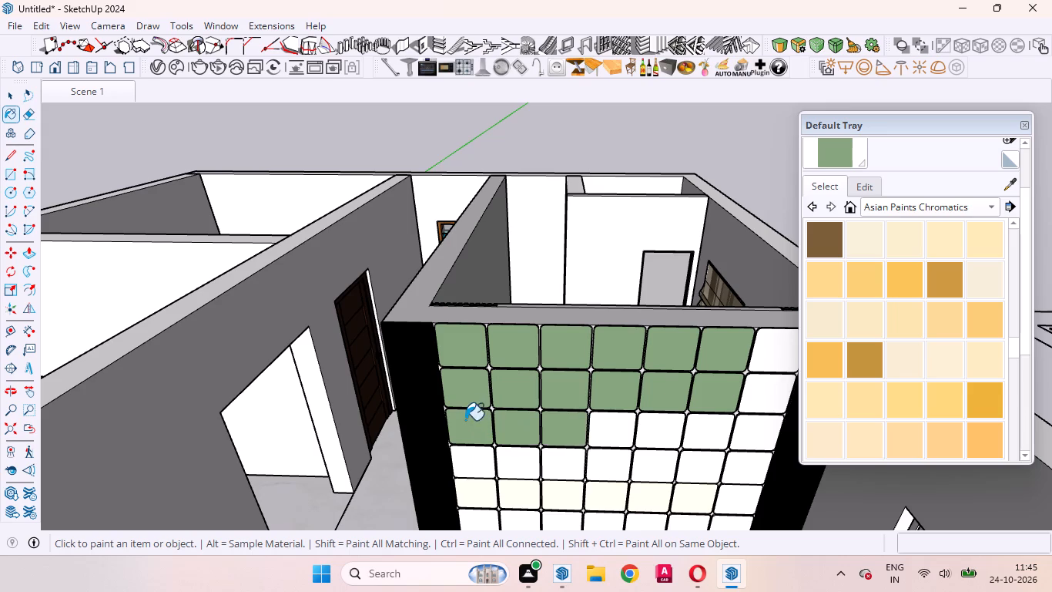
scroll(429, 412, "up", 4)
scroll(526, 354, "down", 9)
scroll(626, 425, "up", 6)
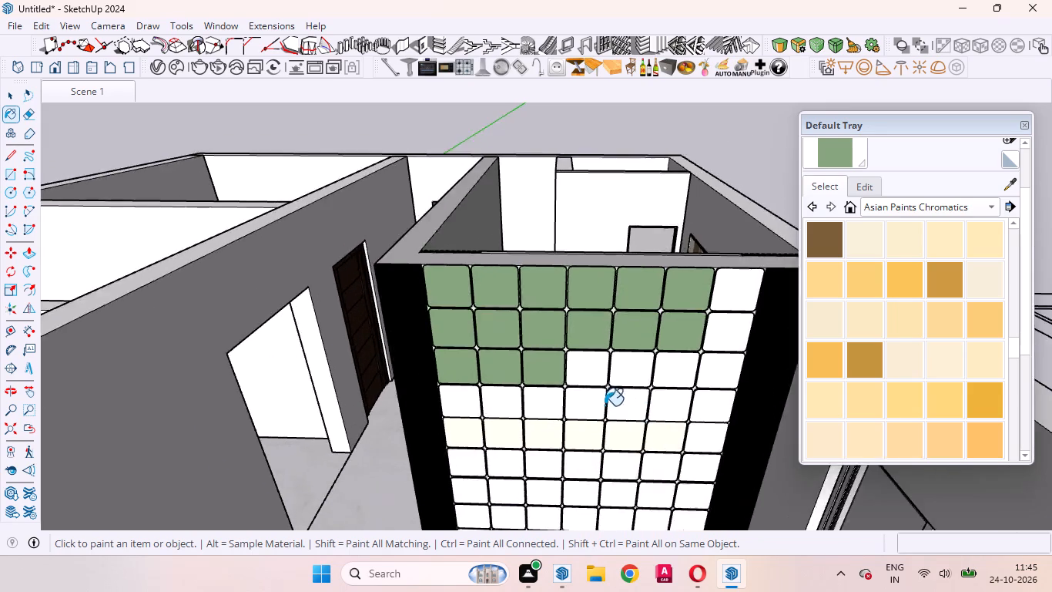
scroll(605, 405, "up", 3)
left_click(578, 353)
left_click(640, 378)
left_click(689, 367)
scroll(429, 365, "down", 5)
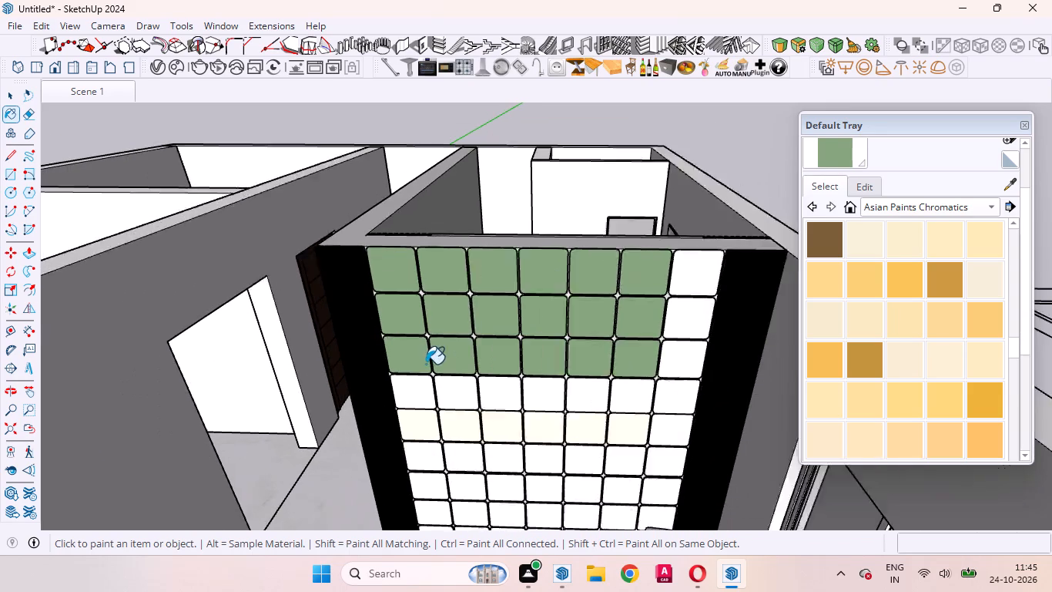
Paint the end panels on the sofa side green in the top four rows.
left_click(649, 331)
left_click(646, 297)
left_click(633, 390)
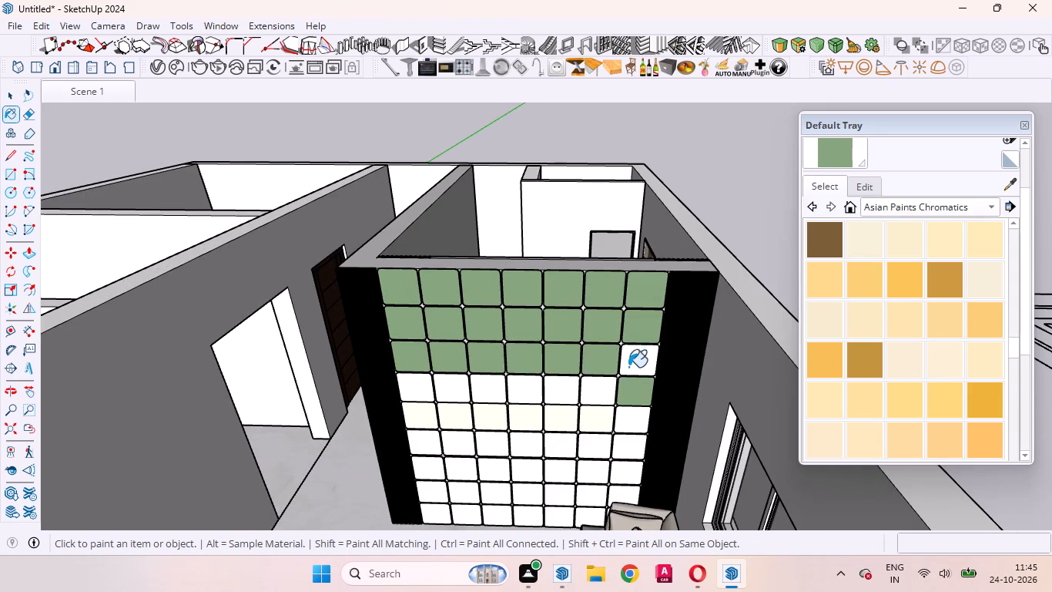
left_click(635, 361)
Paint the remaining six white panels of the fourth row green.
scroll(601, 396, "up", 16)
left_click(595, 412)
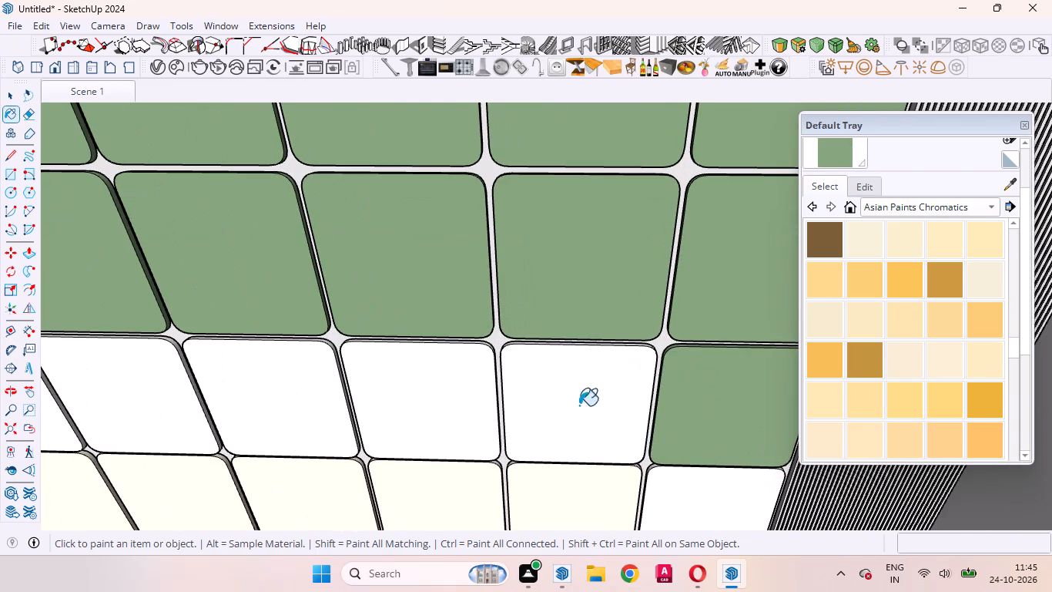
left_click(451, 395)
left_click(284, 403)
scroll(791, 278, "down", 8)
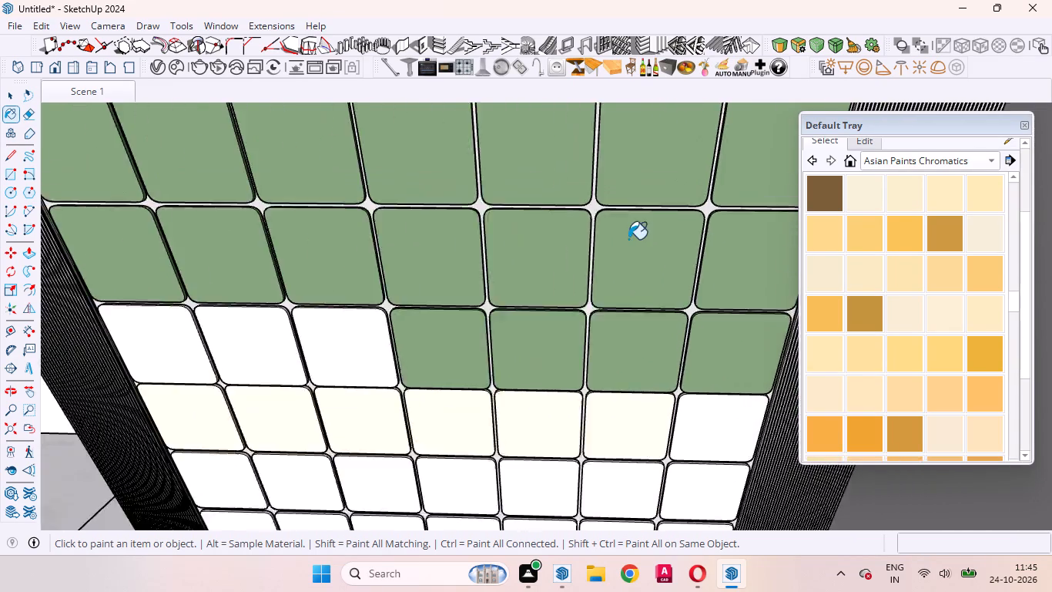
scroll(628, 239, "down", 8)
scroll(634, 352, "up", 5)
left_click(447, 275)
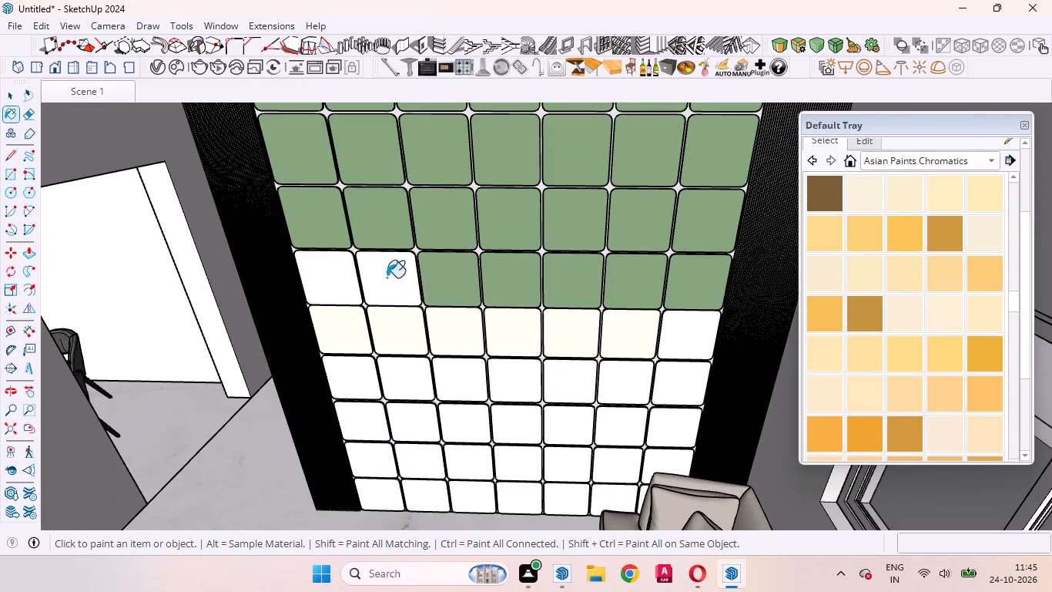
left_click(387, 277)
left_click(339, 278)
Paint all seven panels of the fifth row green, covering the cream ones.
left_click(351, 335)
left_click(403, 344)
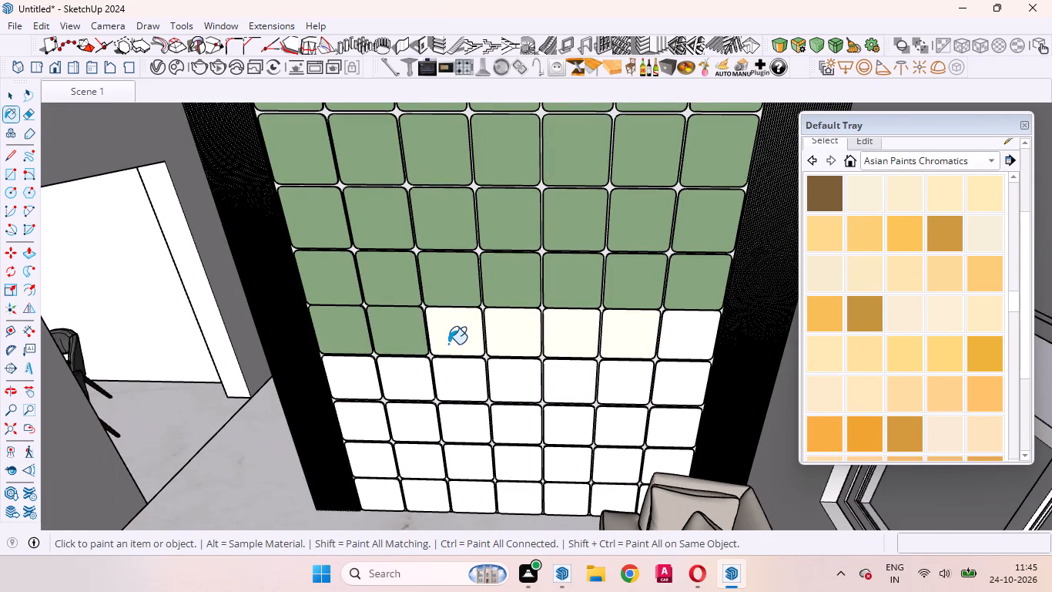
left_click(451, 344)
left_click(522, 346)
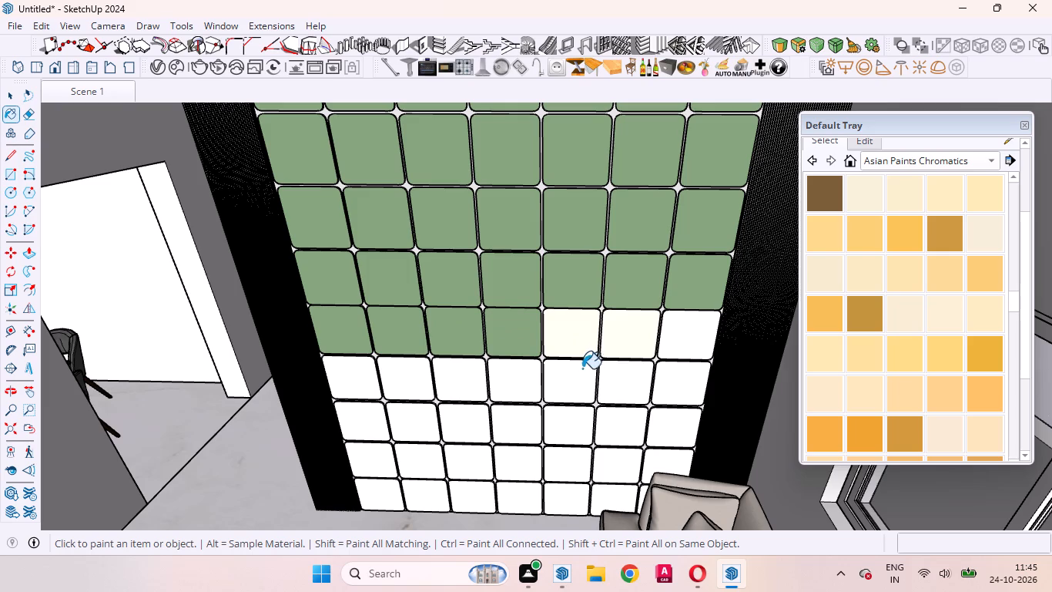
left_click(571, 348)
left_click(625, 348)
left_click(668, 341)
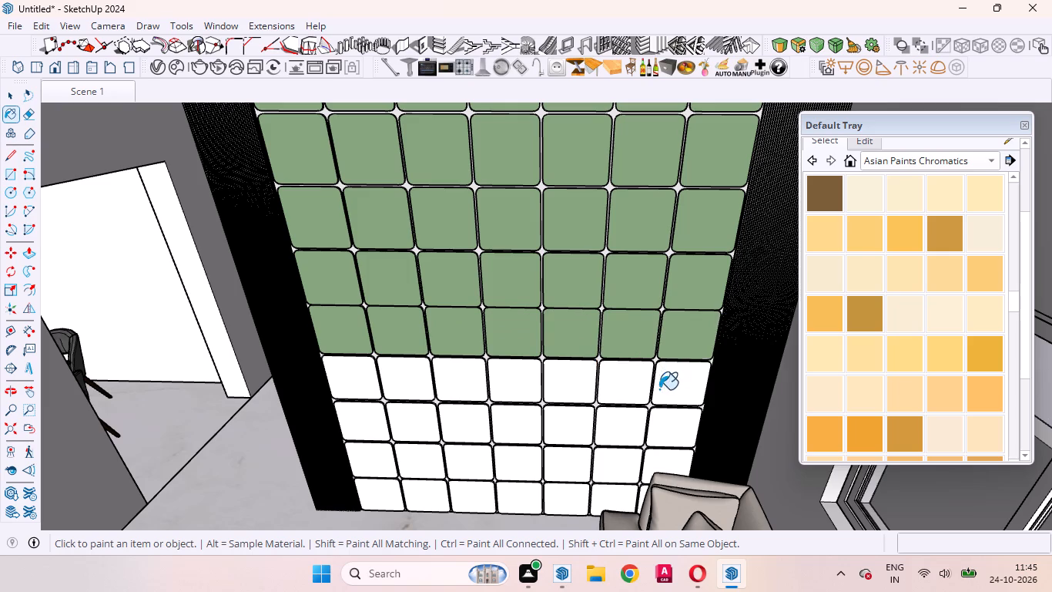
Paint all seven panels of the sixth row green.
left_click(659, 389)
left_click(617, 399)
left_click(573, 388)
left_click(493, 381)
left_click(471, 381)
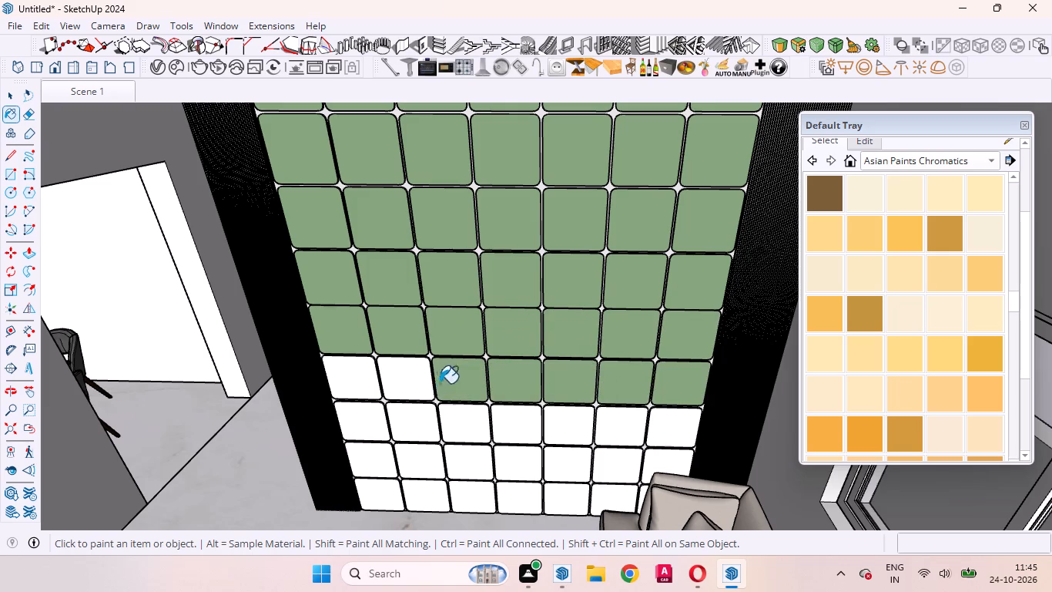
left_click(396, 388)
left_click(367, 389)
Paint all seven panels of the seventh row green.
left_click(363, 420)
left_click(412, 437)
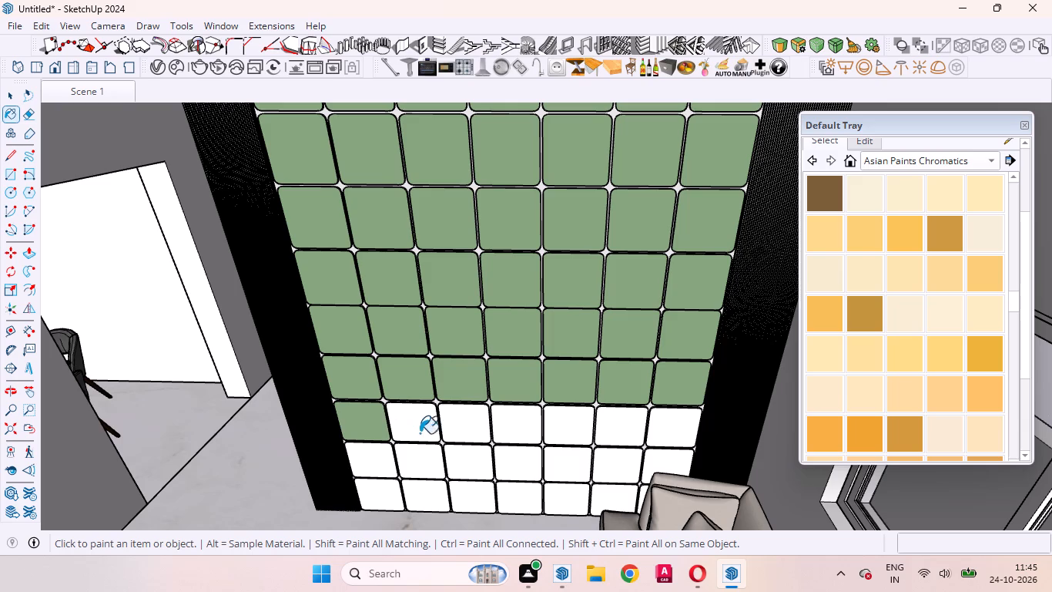
left_click(455, 436)
left_click(496, 436)
left_click(599, 438)
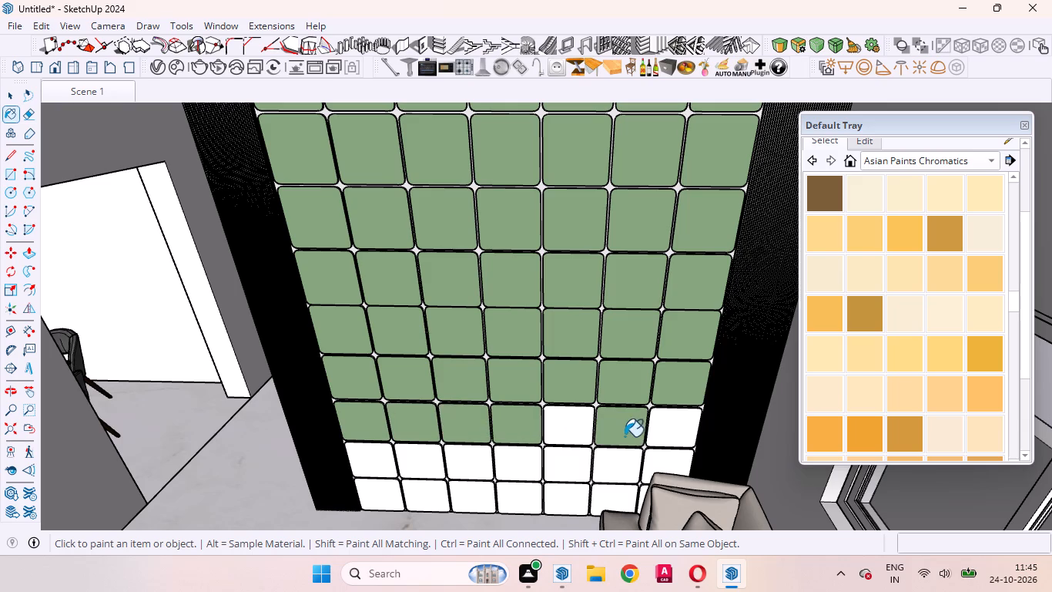
left_click(672, 438)
left_click(566, 429)
Paint the four sofa-side panels in each of the bottom two rows green.
left_click(569, 466)
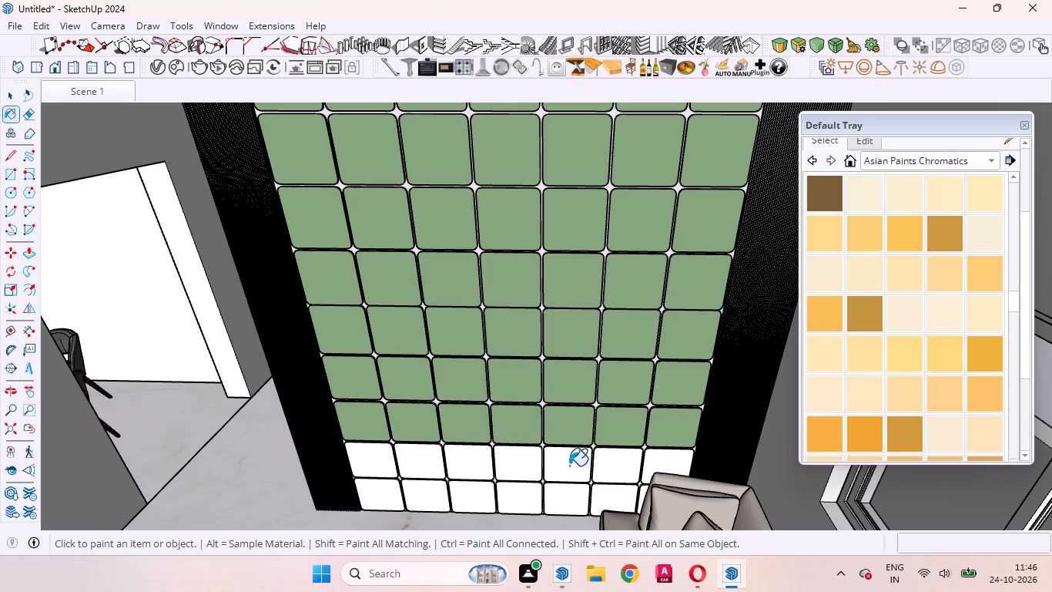
left_click(612, 479)
left_click(655, 470)
scroll(610, 504, "up", 4)
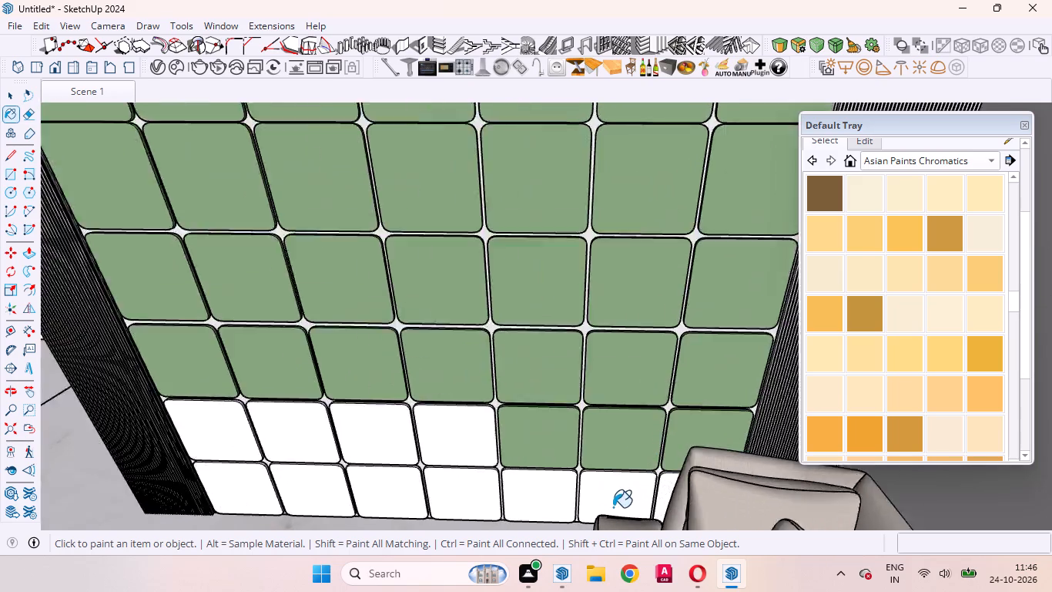
scroll(613, 507, "up", 7)
middle_click_drag(612, 505, 648, 390)
left_click(613, 469)
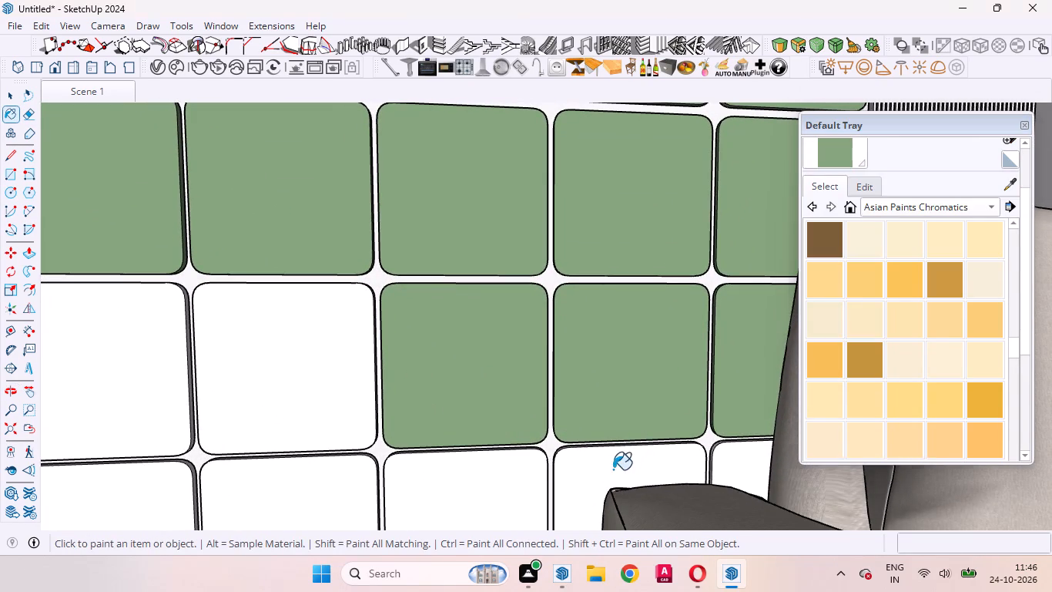
left_click(493, 480)
left_click(362, 342)
left_click(311, 475)
middle_click_drag(521, 257, 513, 311)
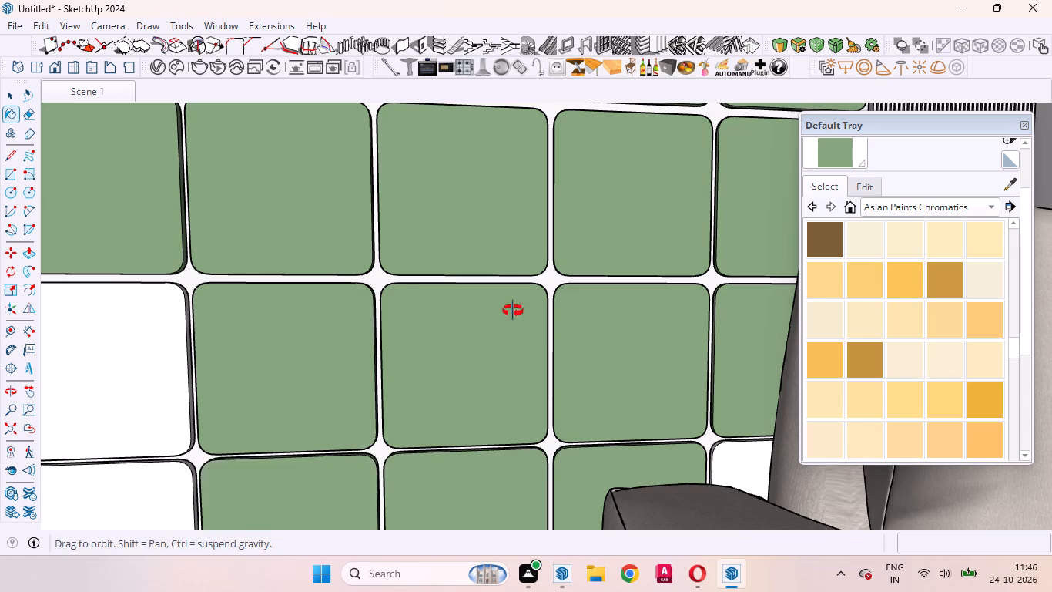
middle_click_drag(513, 311, 486, 429)
scroll(477, 388, "down", 6)
scroll(634, 402, "up", 13)
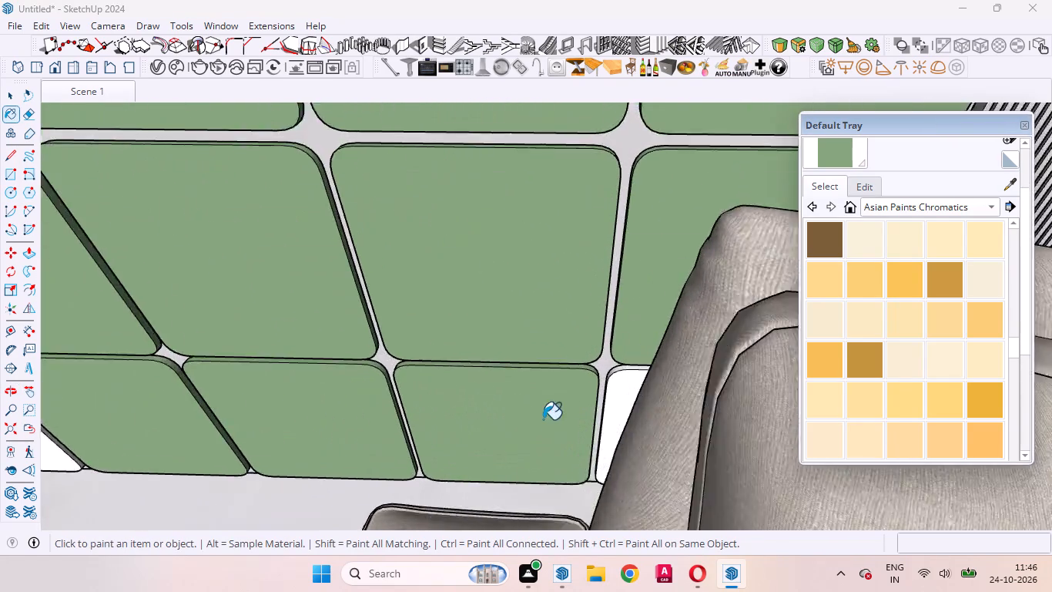
scroll(543, 419, "up", 3)
middle_click_drag(537, 439, 602, 445)
left_click(707, 403)
Paint the remaining three white panels in each of the bottom two rows green.
scroll(521, 363, "down", 9)
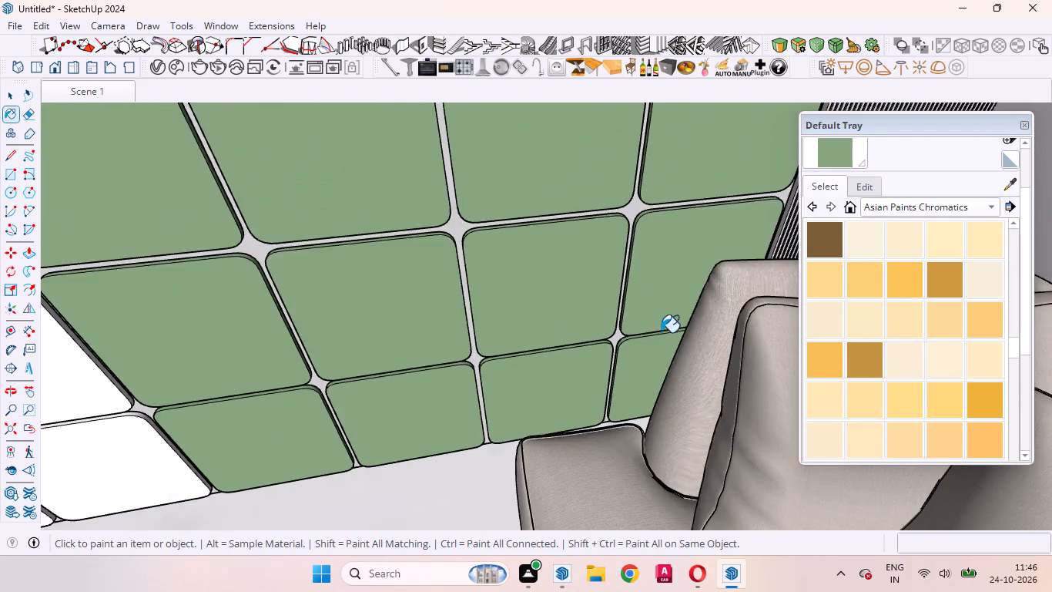
scroll(623, 347, "down", 9)
left_click(296, 338)
left_click(322, 408)
left_click(263, 408)
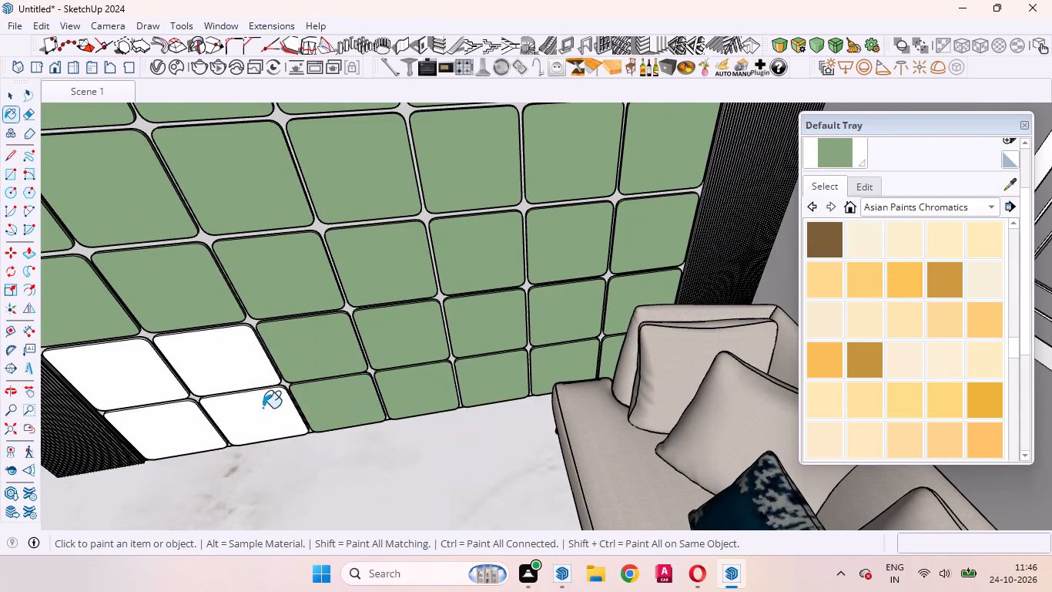
left_click(244, 354)
left_click(158, 375)
left_click(160, 413)
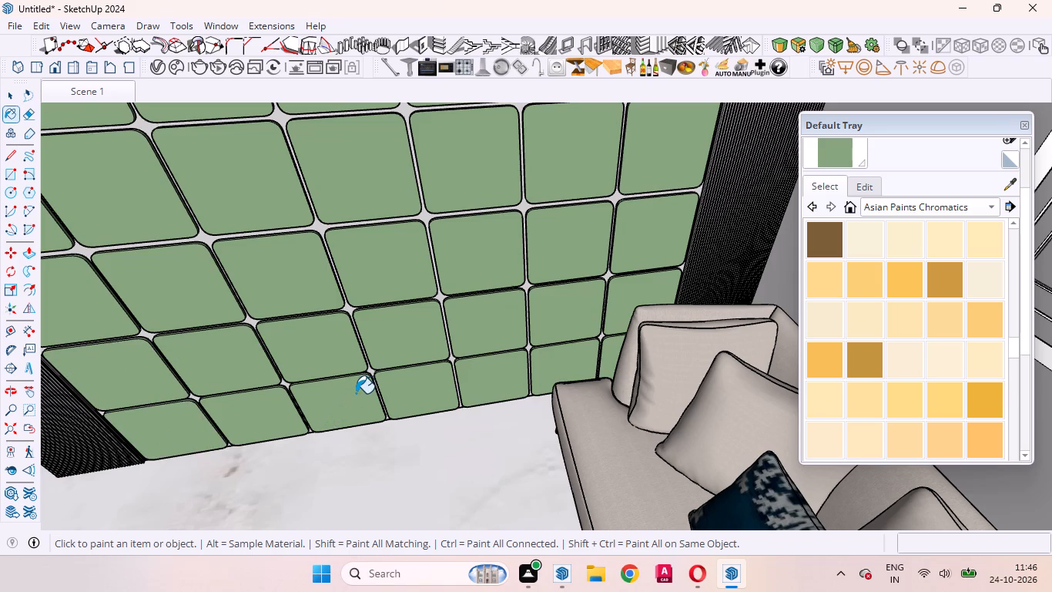
key("space")
Sample the pale yellow material from the kitchen cabinetry along the outer wall.
middle_click_drag(490, 317, 474, 468)
scroll(469, 411, "down", 13)
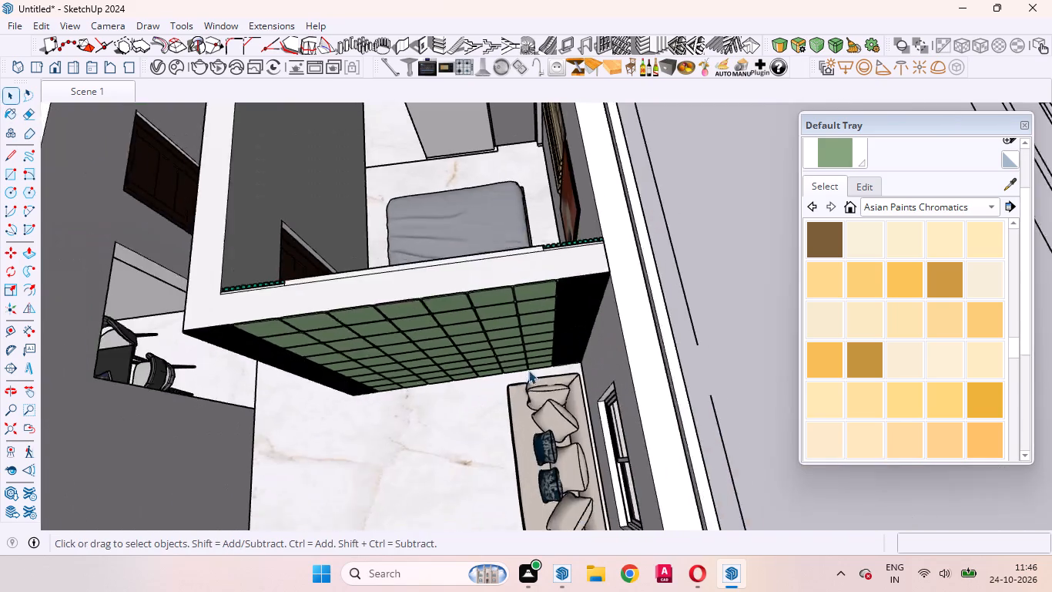
scroll(528, 370, "down", 7)
scroll(500, 391, "up", 5)
middle_click_drag(489, 397, 521, 249)
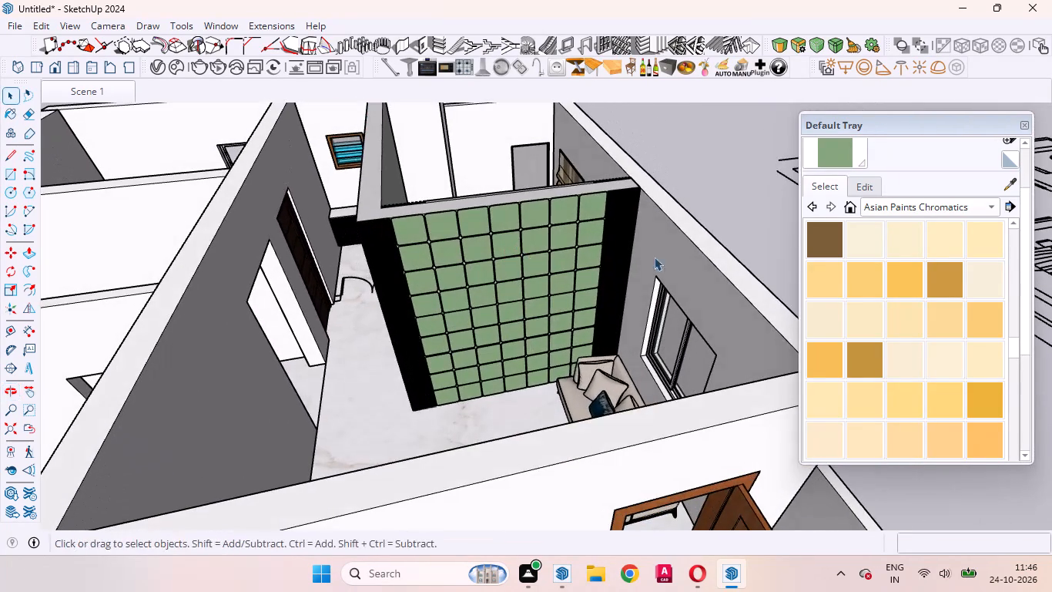
left_click(1007, 190)
scroll(561, 307, "down", 4)
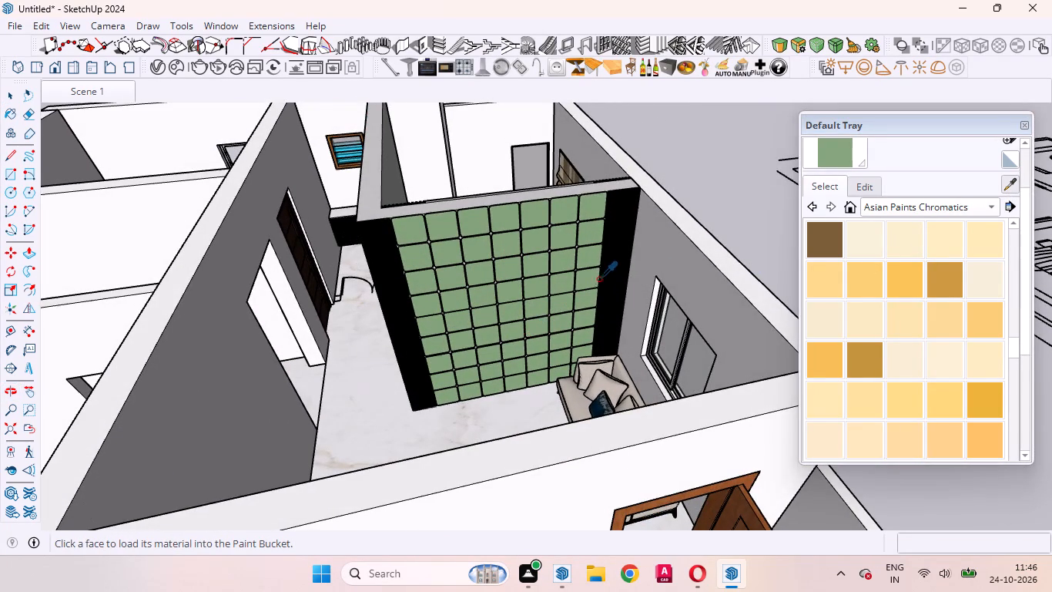
scroll(598, 279, "down", 4)
middle_click_drag(396, 349, 400, 533)
scroll(431, 267, "down", 5)
scroll(425, 355, "up", 15)
left_click(406, 442)
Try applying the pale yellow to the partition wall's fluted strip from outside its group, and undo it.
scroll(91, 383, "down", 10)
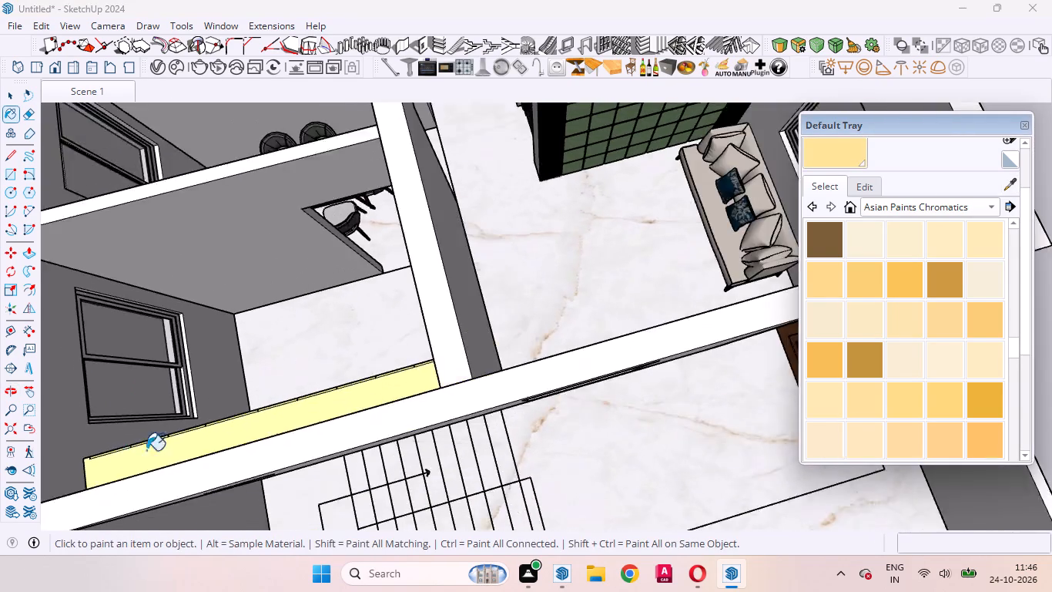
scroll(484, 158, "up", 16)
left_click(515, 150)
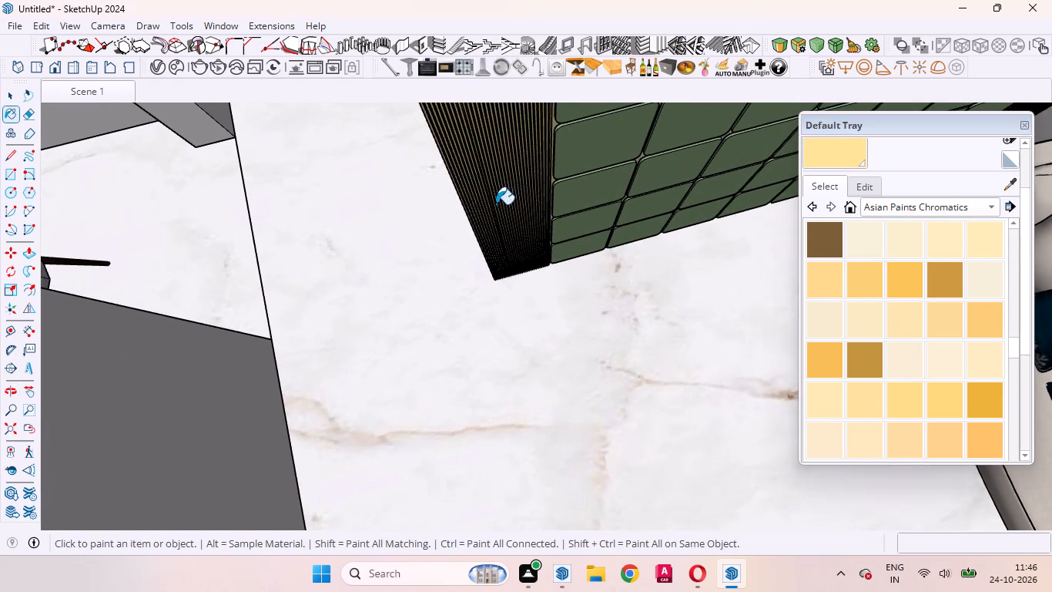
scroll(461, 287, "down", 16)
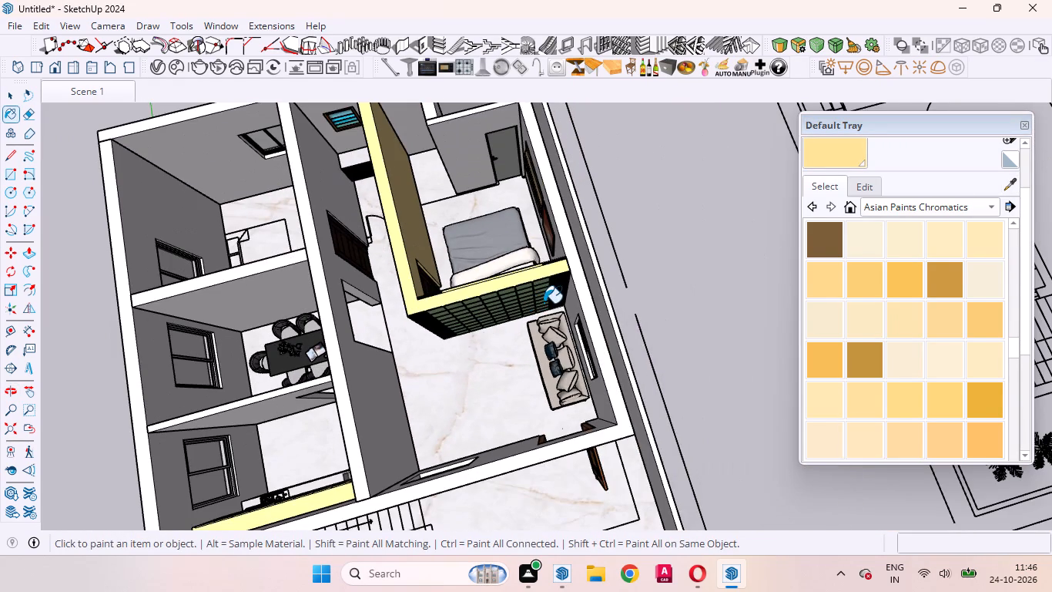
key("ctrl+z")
Inside the partition wall group, paint the fluted strips on both sides of the green panels pale yellow.
key("space")
scroll(440, 324, "up", 15)
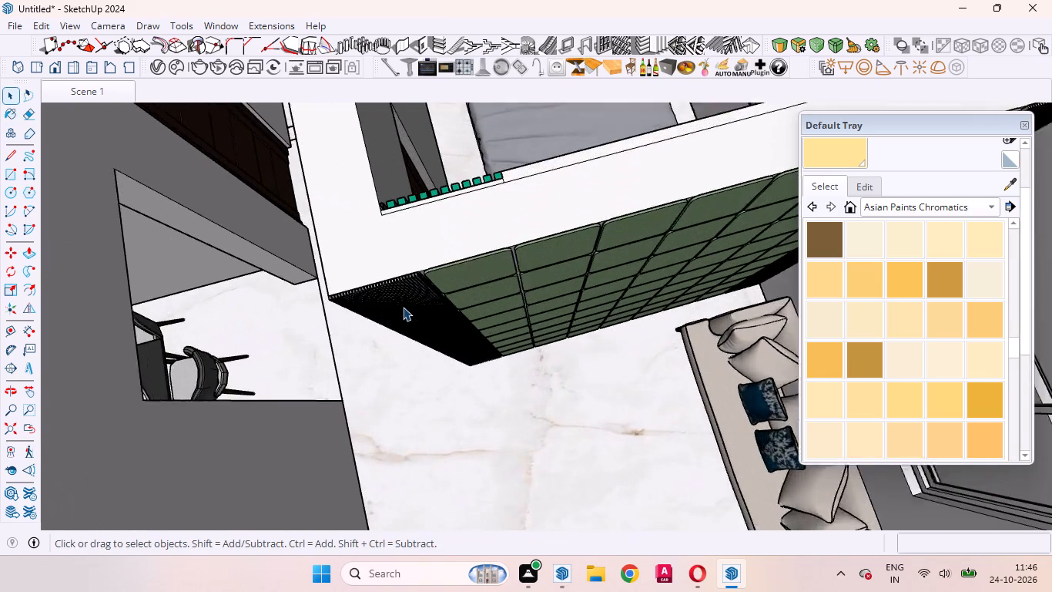
scroll(403, 307, "up", 1)
left_click(403, 306)
left_click(403, 306)
left_click(387, 311)
left_click(816, 159)
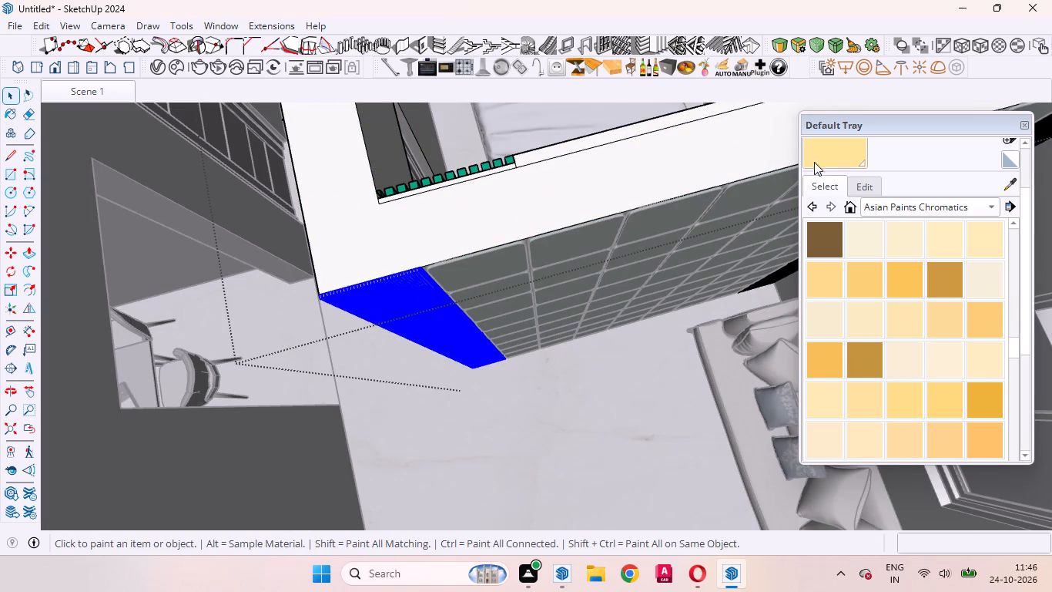
left_click(424, 314)
scroll(321, 314, "down", 9)
scroll(498, 284, "up", 6)
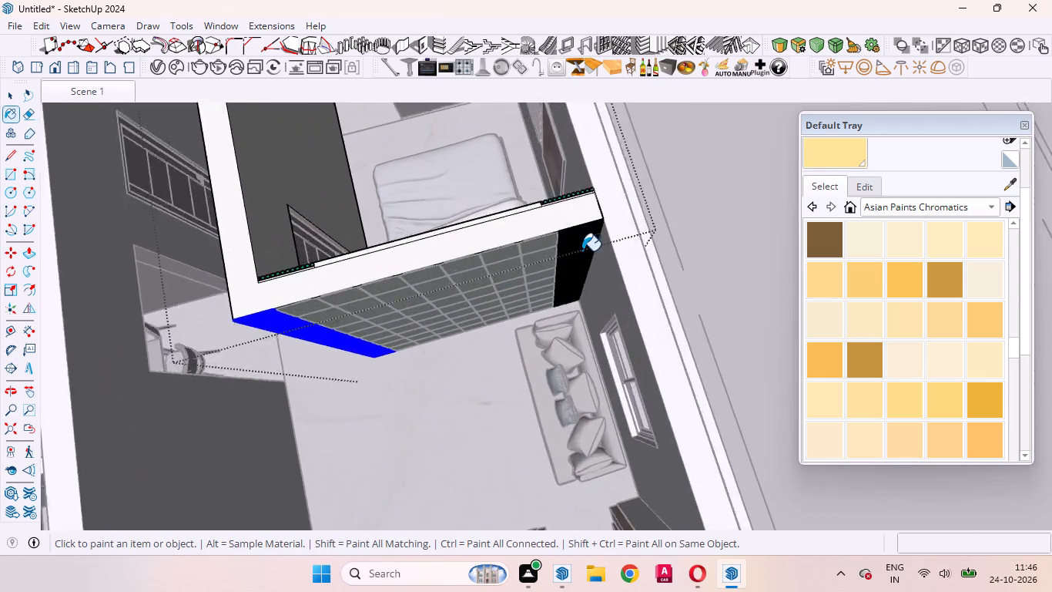
scroll(582, 251, "up", 8)
left_click(571, 219)
key("space")
scroll(527, 224, "down", 3)
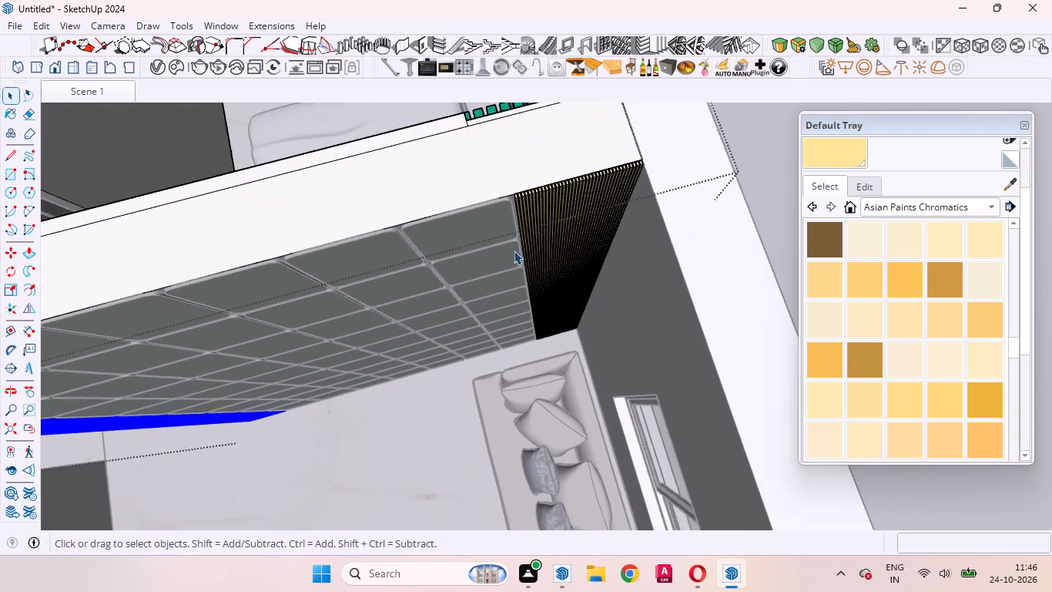
scroll(514, 251, "down", 8)
left_click(700, 208)
Examine the partition wall's fluted strips and green panels, and the surrounding living area, from several angles.
scroll(419, 271, "up", 4)
middle_click_drag(337, 352, 332, 267)
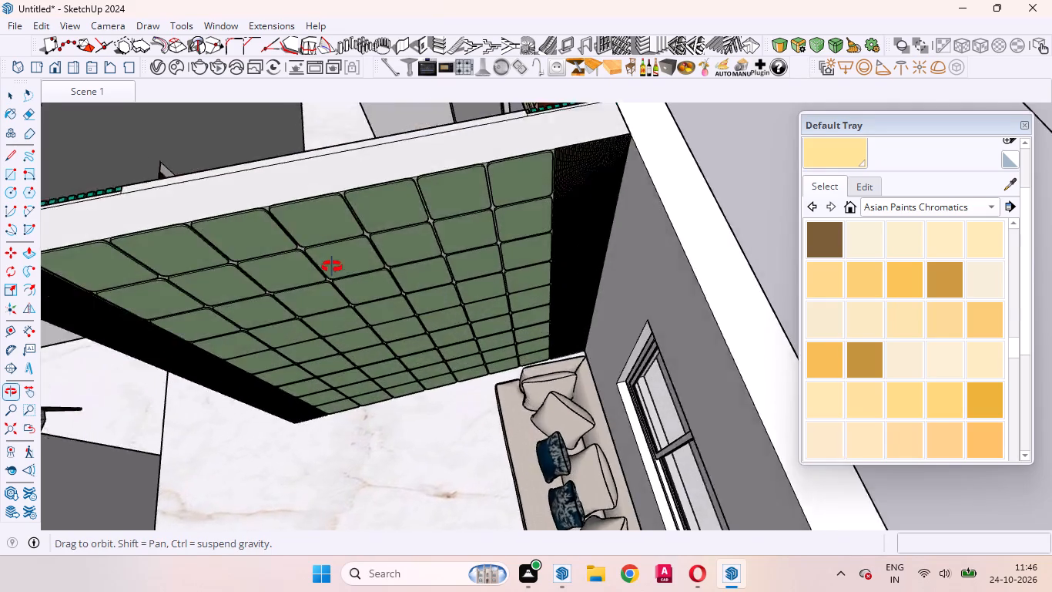
middle_click_drag(332, 267, 498, 133)
scroll(501, 164, "up", 17)
middle_click_drag(579, 284, 338, 220)
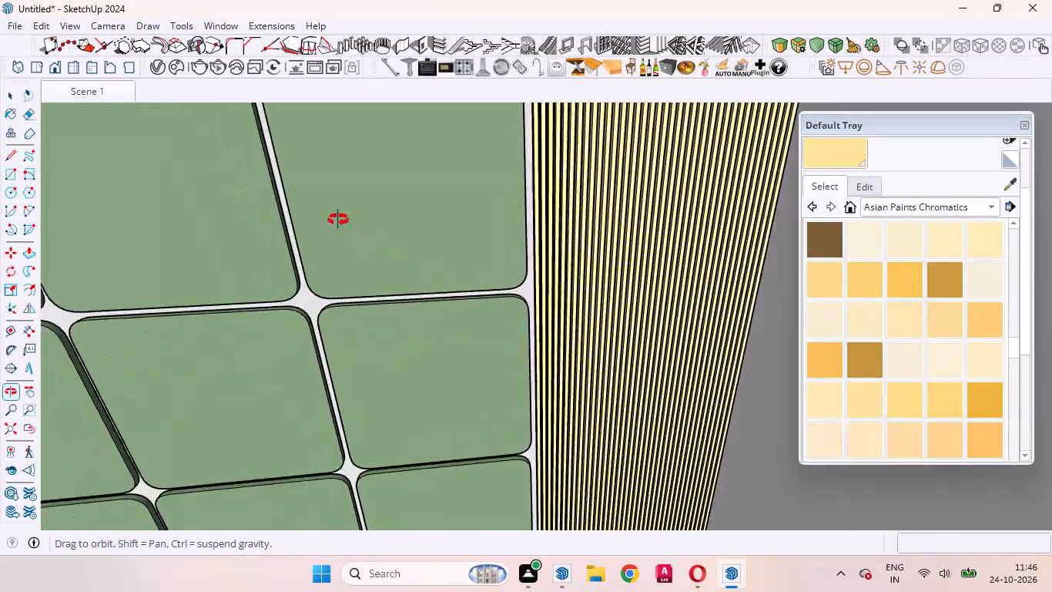
middle_click_drag(338, 220, 393, 301)
scroll(392, 301, "up", 1)
scroll(403, 294, "down", 7)
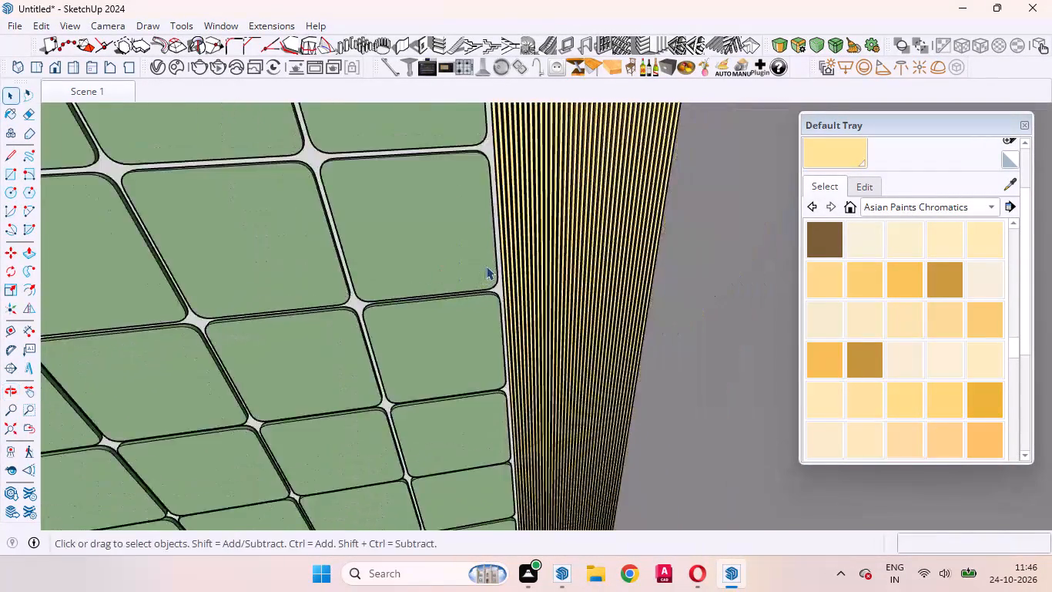
scroll(486, 266, "down", 20)
scroll(486, 266, "down", 3)
middle_click_drag(336, 231, 608, 267)
scroll(567, 301, "up", 11)
middle_click_drag(510, 388, 561, 240)
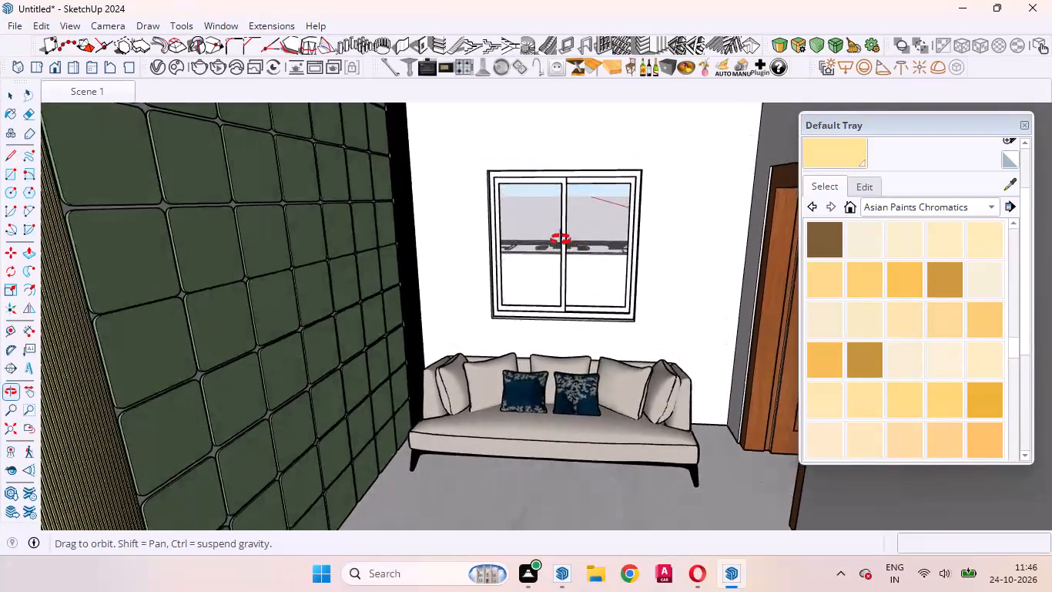
middle_click_drag(561, 240, 420, 205)
middle_click_drag(350, 282, 328, 478)
scroll(555, 376, "down", 4)
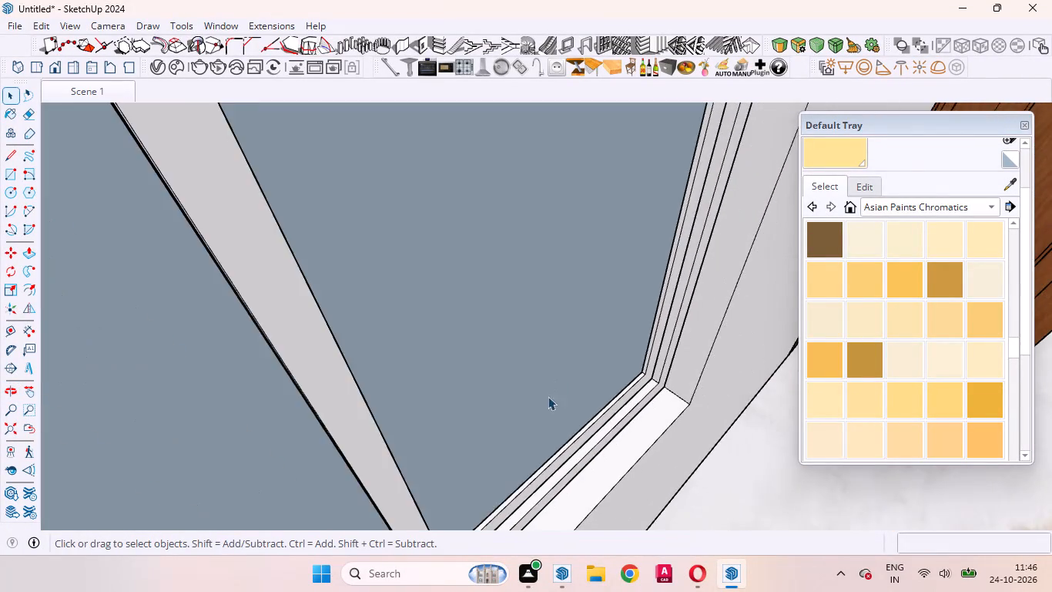
scroll(548, 396, "down", 20)
scroll(548, 396, "down", 13)
middle_click_drag(528, 184, 487, 202)
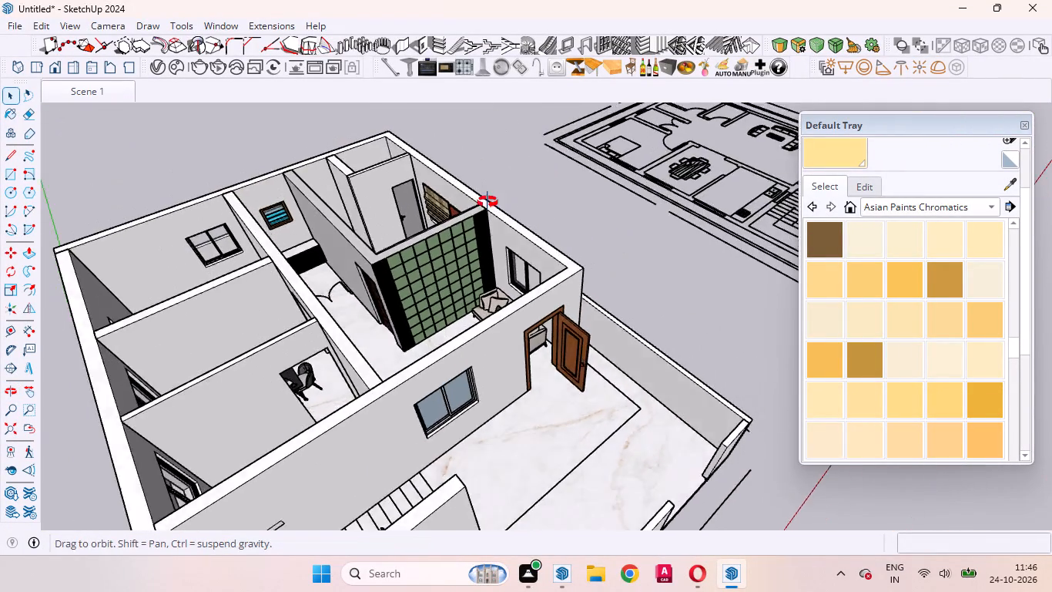
middle_click_drag(487, 202, 379, 183)
scroll(414, 225, "up", 14)
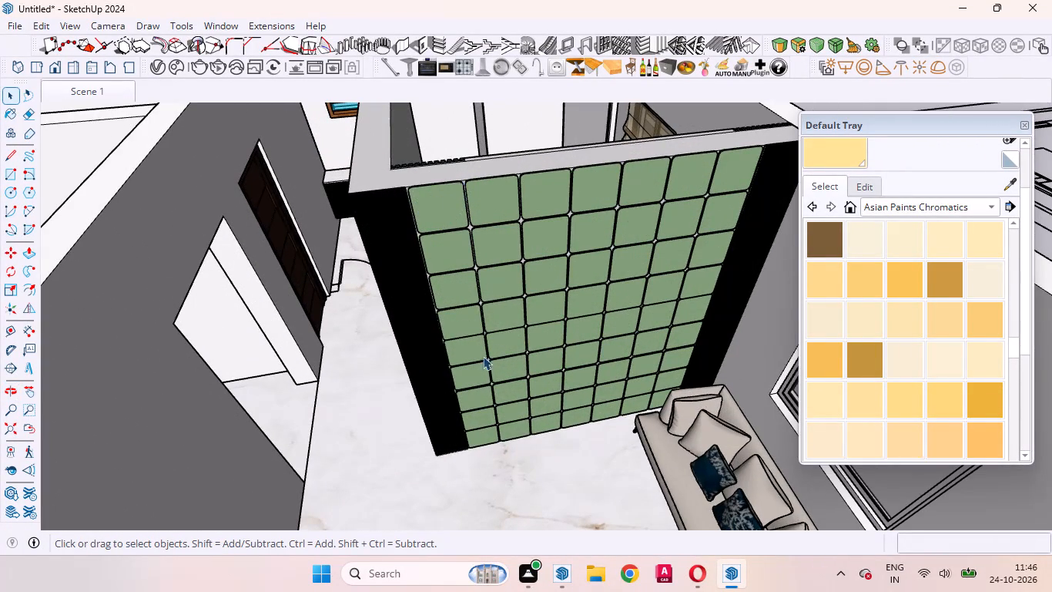
scroll(481, 341, "down", 4)
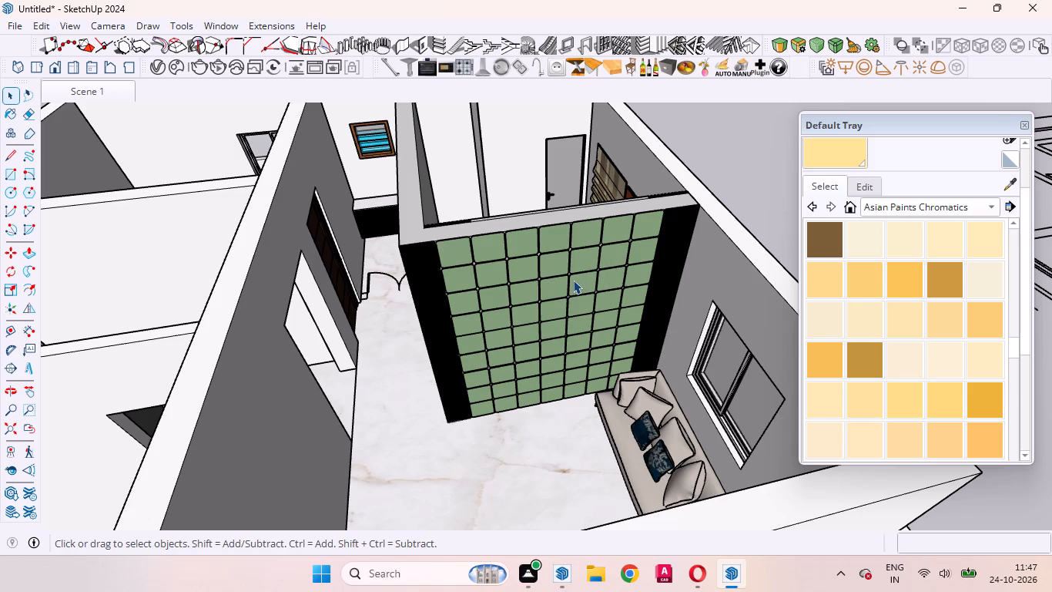
scroll(475, 350, "up", 10)
middle_click_drag(487, 454, 471, 426)
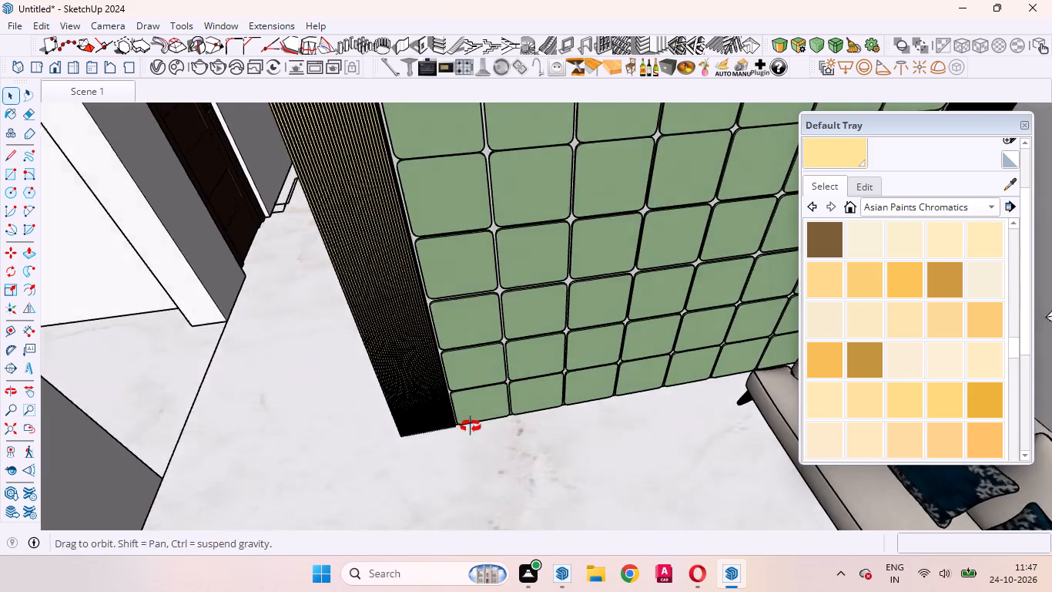
middle_click_drag(471, 426, 471, 422)
scroll(471, 422, "up", 1)
scroll(474, 458, "down", 17)
scroll(491, 434, "up", 10)
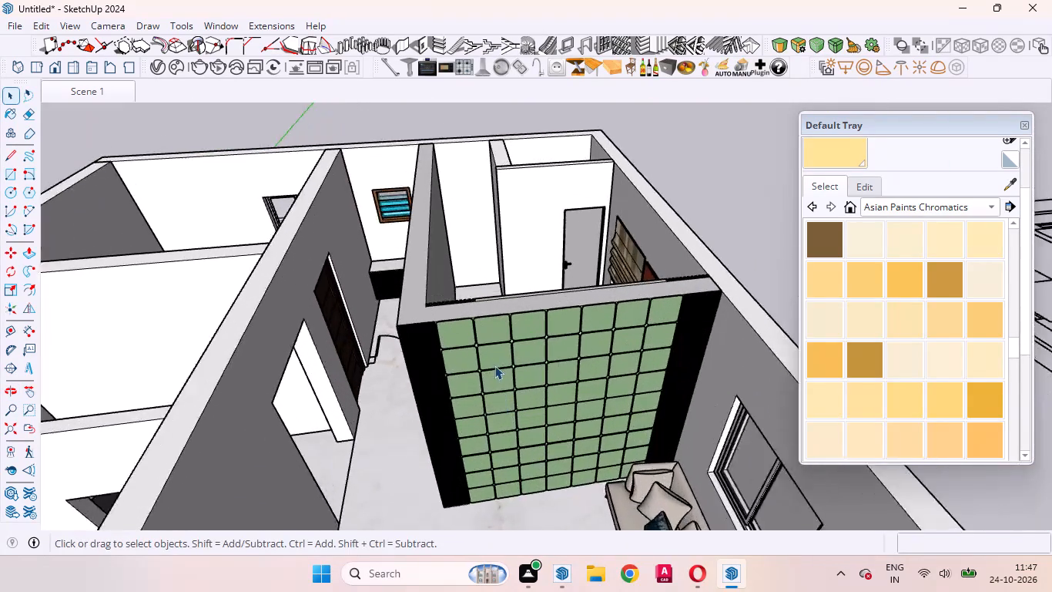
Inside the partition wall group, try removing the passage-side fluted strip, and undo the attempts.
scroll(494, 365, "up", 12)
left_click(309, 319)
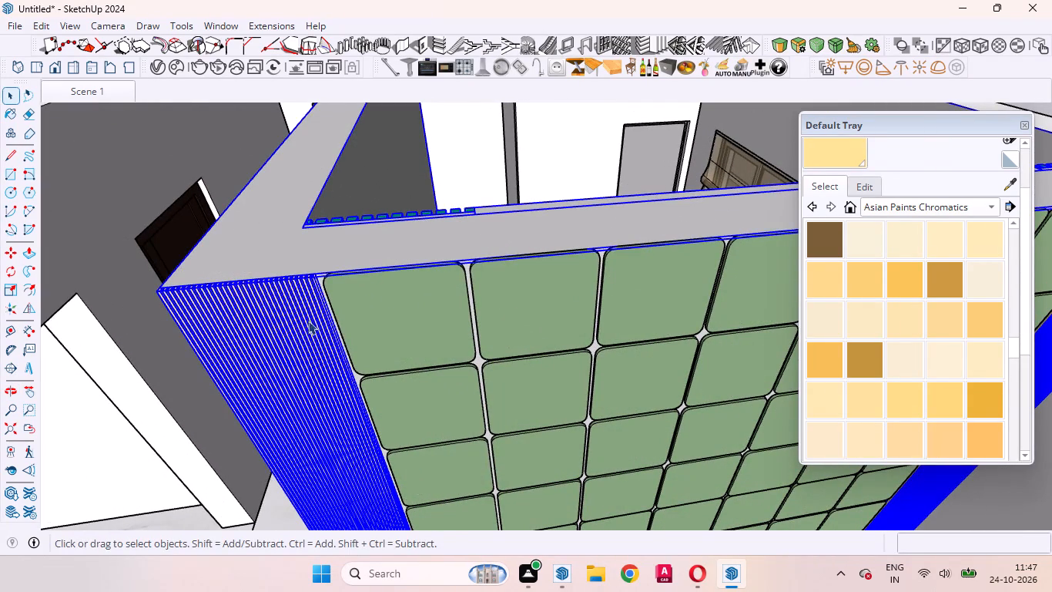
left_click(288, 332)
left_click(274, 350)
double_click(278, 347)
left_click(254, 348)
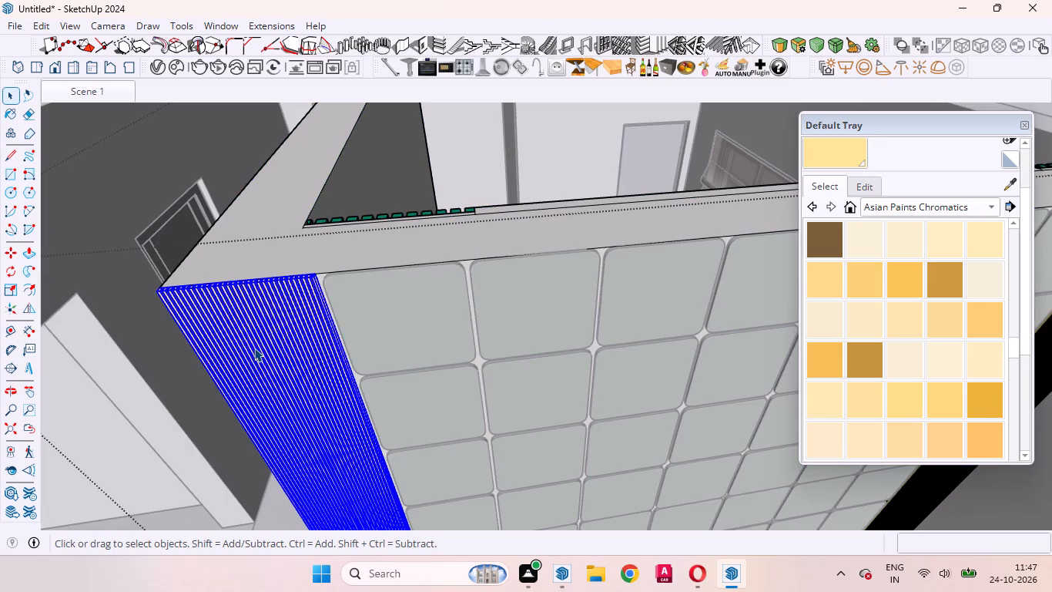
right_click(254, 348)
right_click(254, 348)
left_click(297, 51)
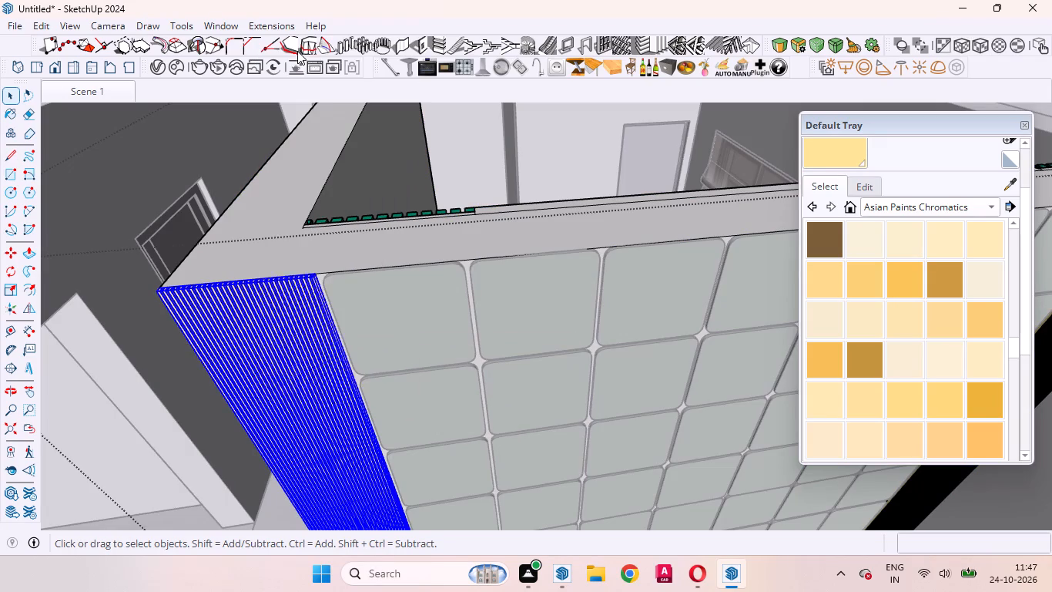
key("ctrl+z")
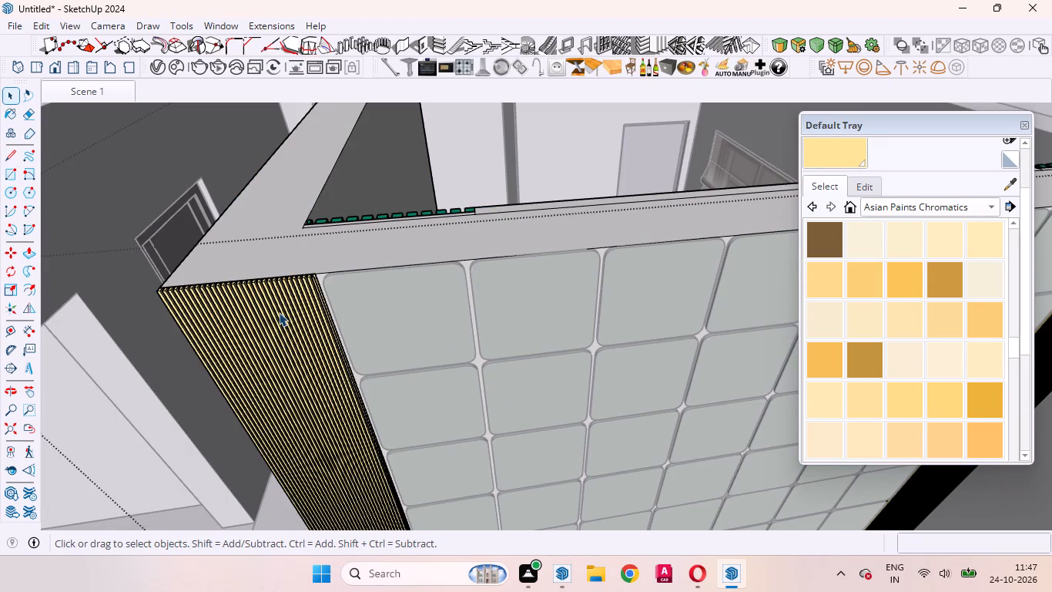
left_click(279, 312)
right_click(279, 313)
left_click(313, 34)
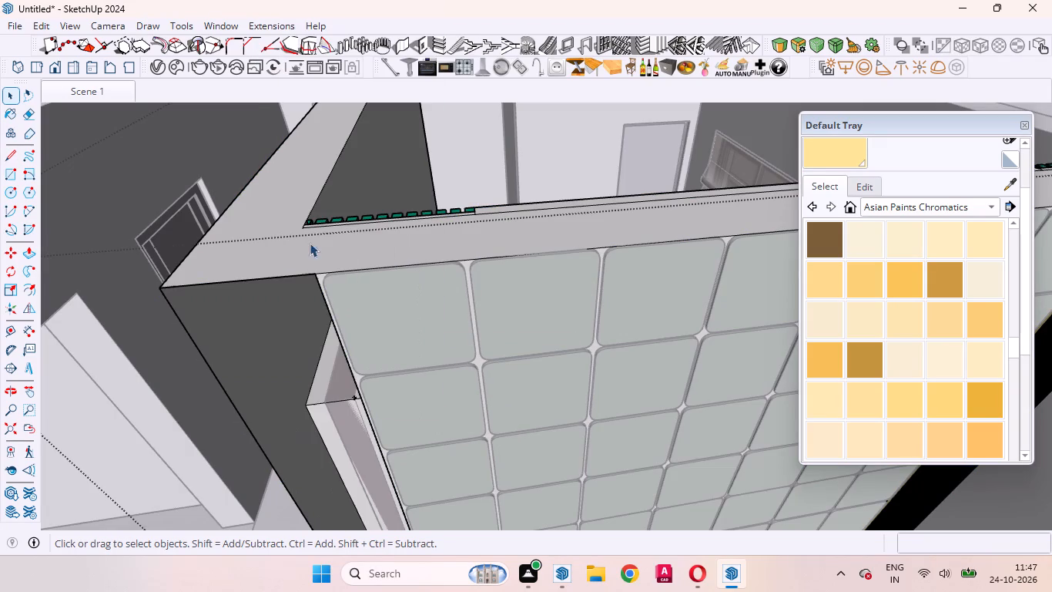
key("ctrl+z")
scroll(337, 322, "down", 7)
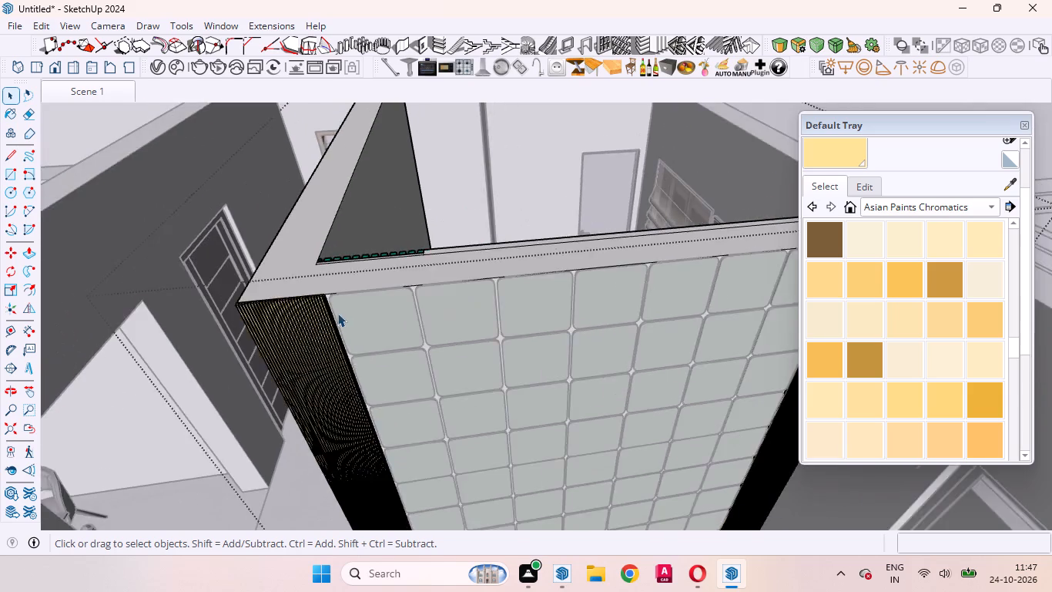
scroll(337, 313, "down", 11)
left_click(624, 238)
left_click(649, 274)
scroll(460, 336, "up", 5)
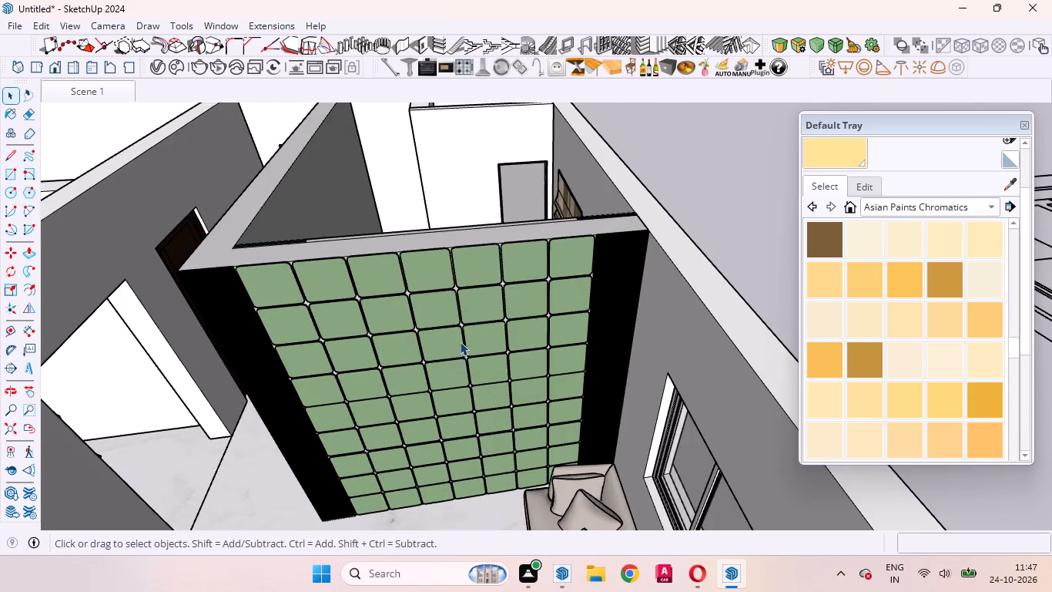
Examine the partition wall's green panels up close, and the living area and whole house around it from several angles.
scroll(462, 358, "up", 3)
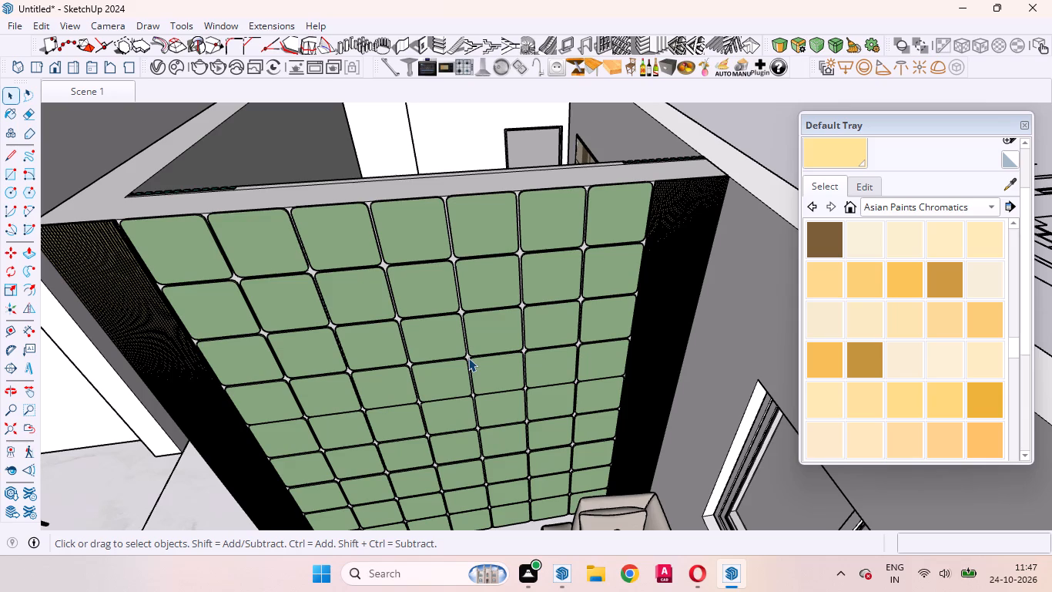
scroll(427, 385, "down", 5)
scroll(478, 435, "up", 5)
scroll(495, 276, "up", 2)
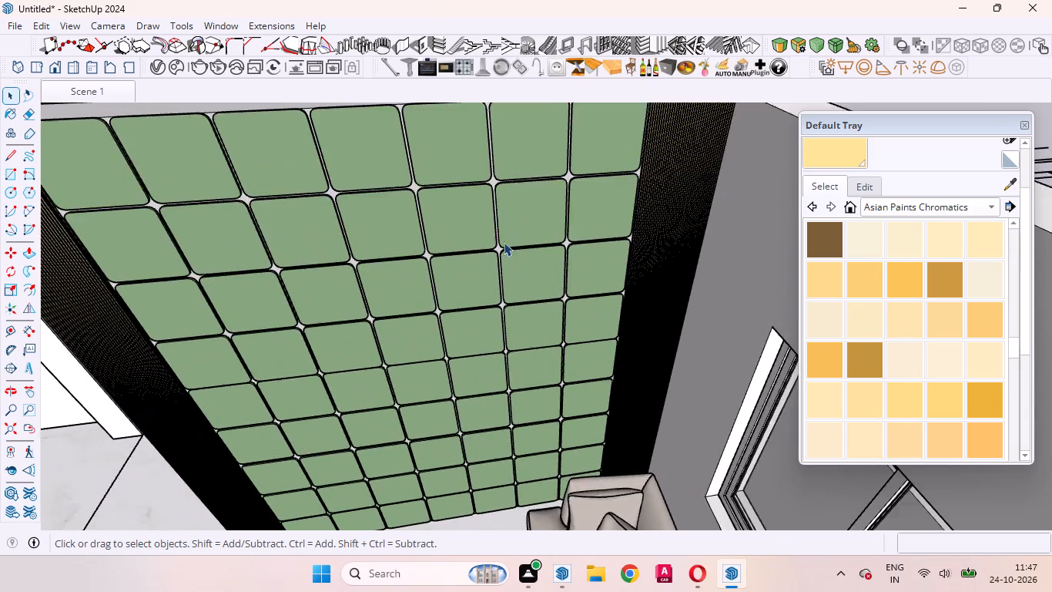
scroll(504, 242, "up", 3)
scroll(532, 345, "down", 4)
scroll(450, 235, "up", 6)
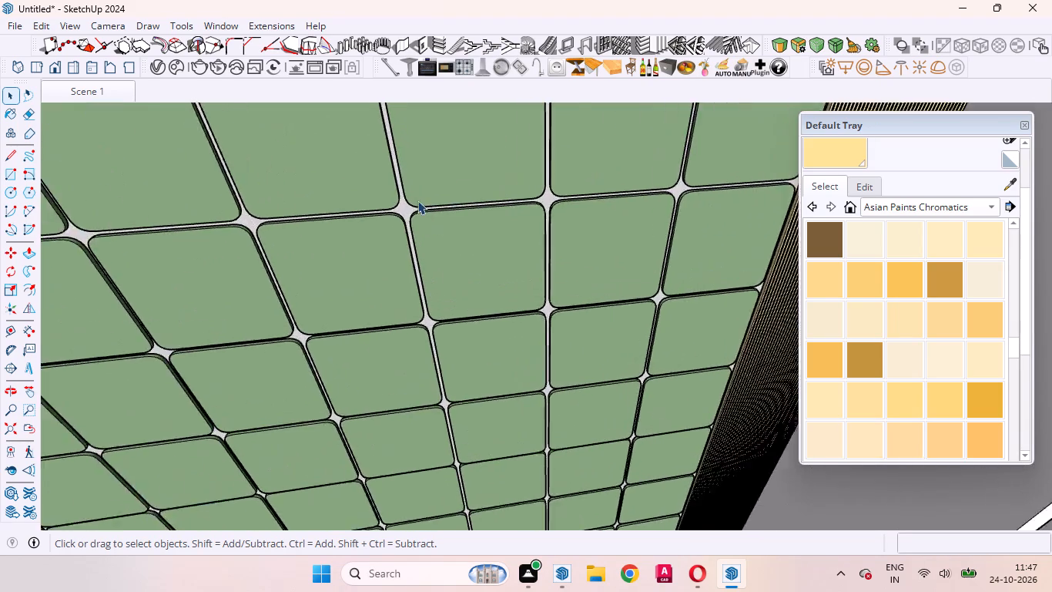
scroll(417, 200, "up", 5)
middle_click_drag(382, 247, 417, 180)
scroll(406, 243, "down", 11)
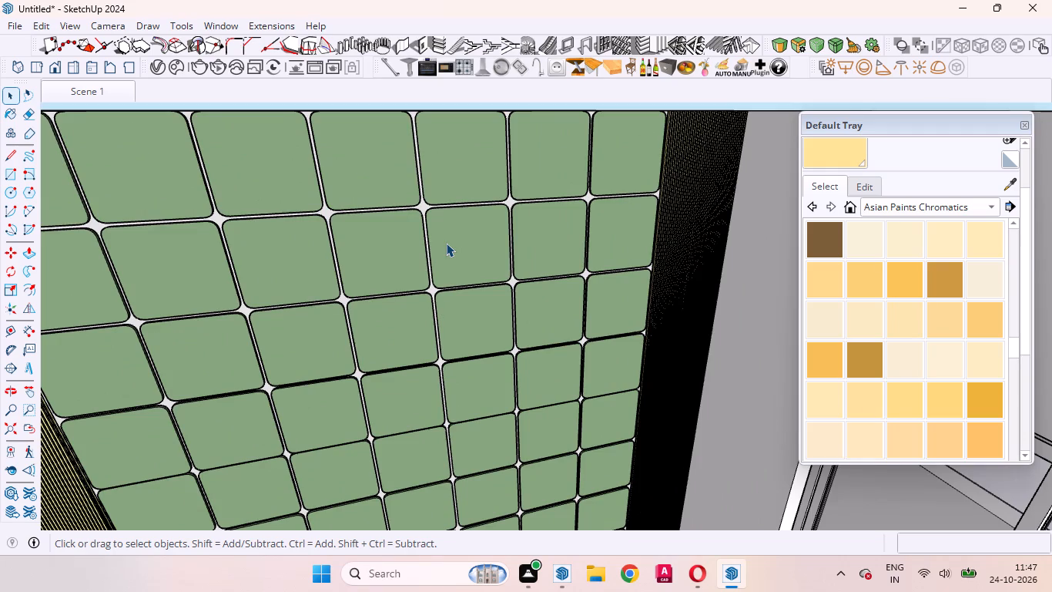
scroll(446, 243, "down", 3)
middle_click_drag(468, 240, 370, 221)
scroll(526, 247, "down", 7)
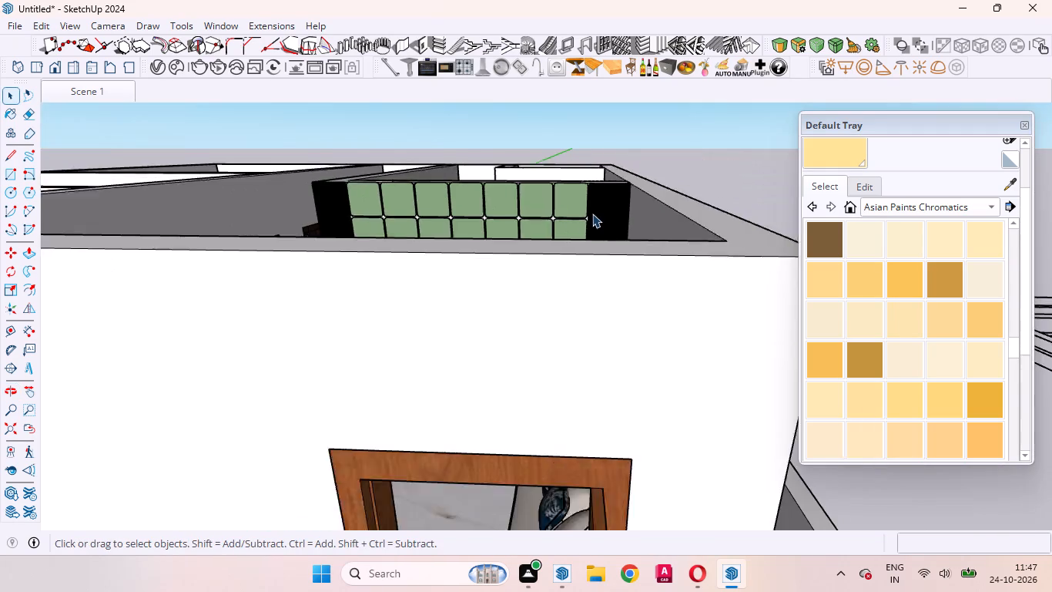
scroll(592, 214, "down", 1)
middle_click_drag(591, 214, 198, 437)
scroll(504, 382, "down", 10)
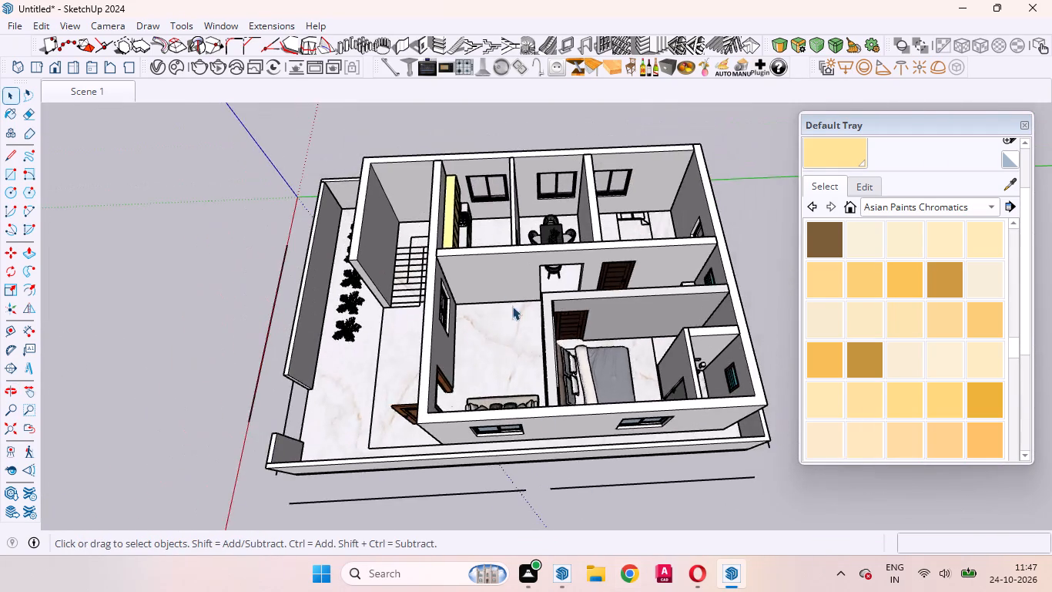
scroll(505, 288, "up", 11)
middle_click_drag(484, 351, 510, 202)
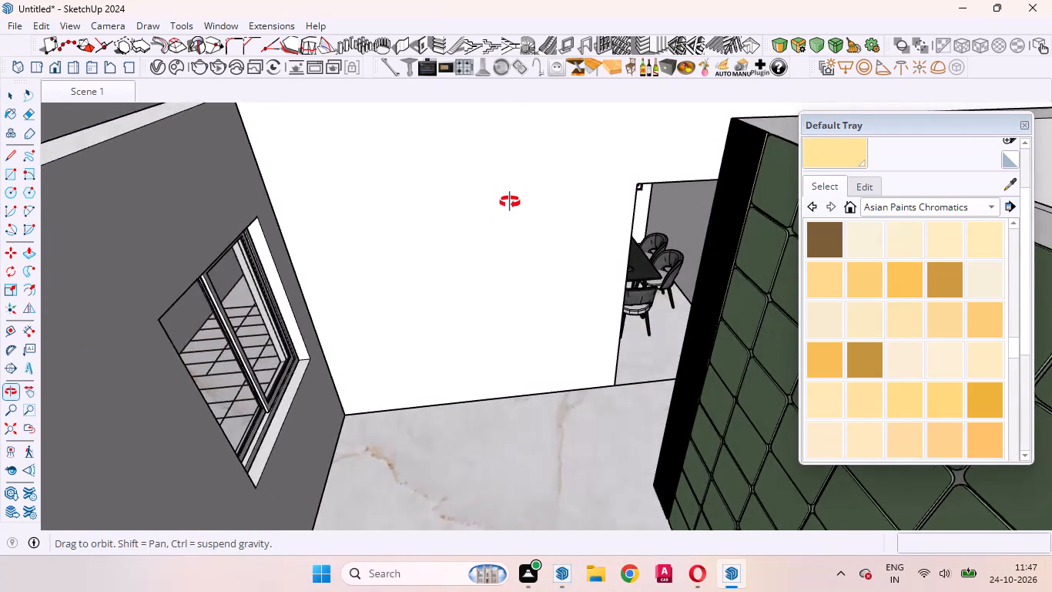
middle_click_drag(510, 202, 505, 202)
scroll(496, 210, "up", 1)
scroll(484, 270, "down", 4)
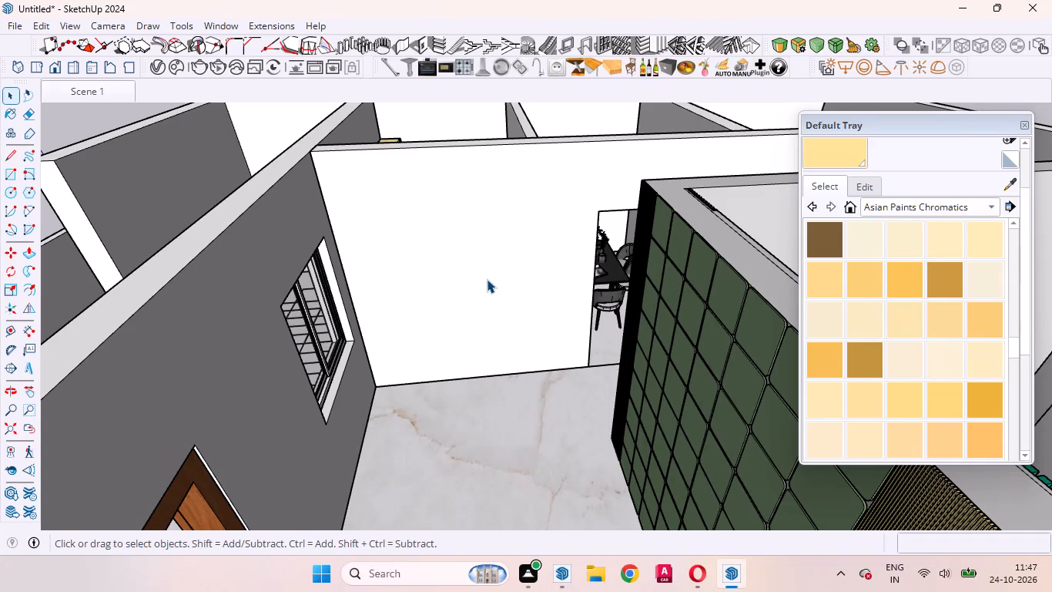
scroll(487, 279, "down", 2)
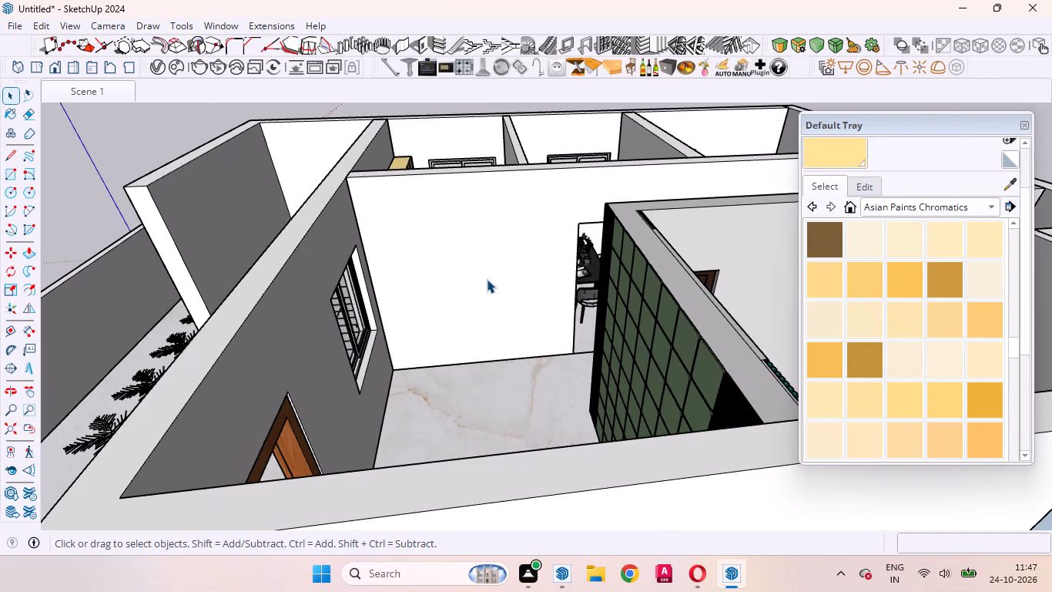
scroll(487, 279, "down", 2)
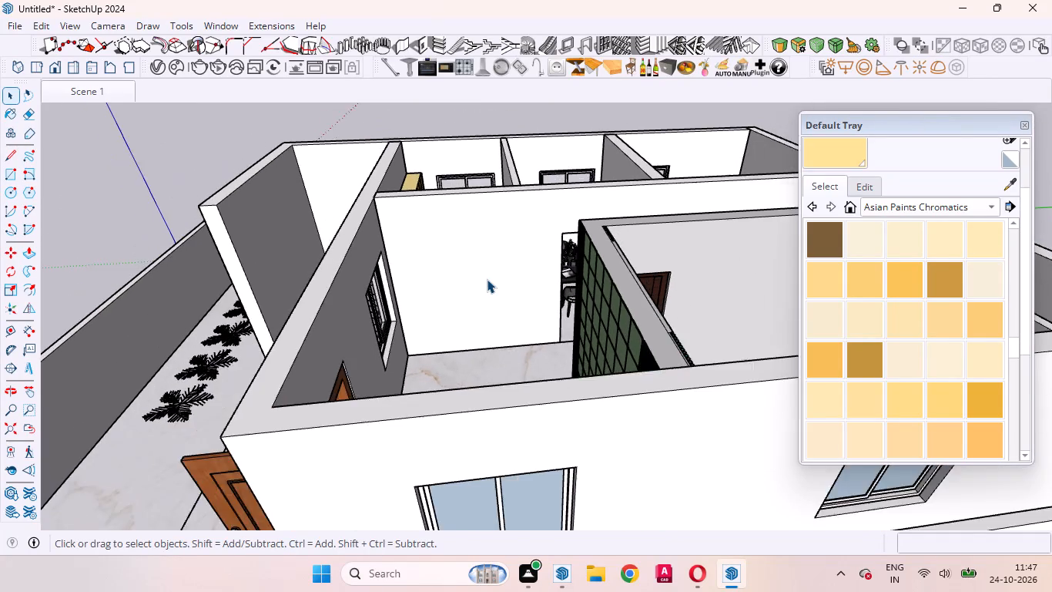
scroll(487, 279, "down", 2)
Place two horizontal guides on the living area wall beside the dining opening, 6" above the floor and 12" above that.
scroll(444, 318, "up", 6)
middle_click_drag(443, 314, 437, 292)
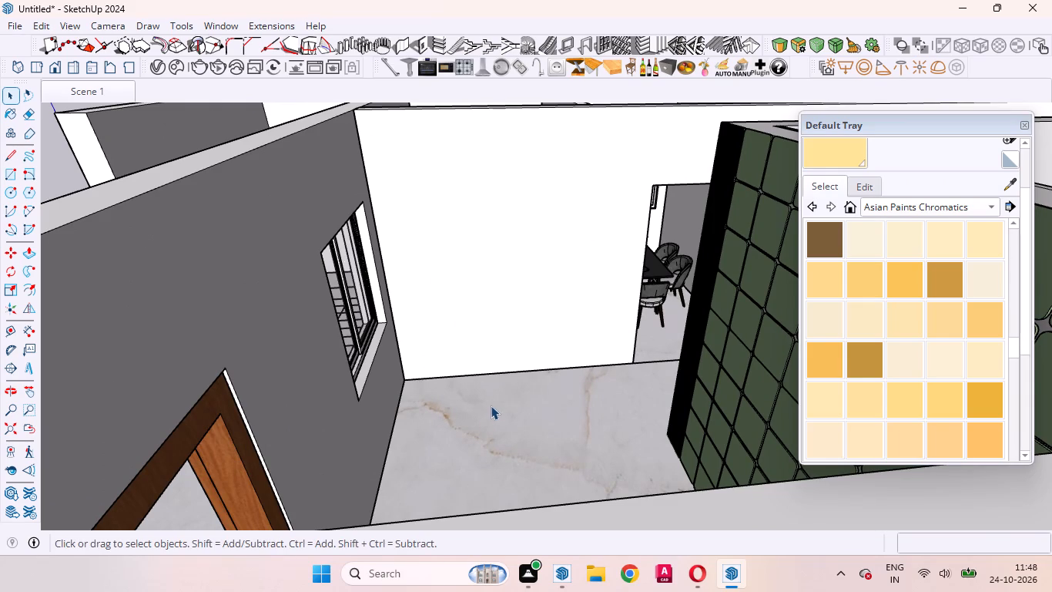
scroll(461, 440, "up", 4)
key("t")
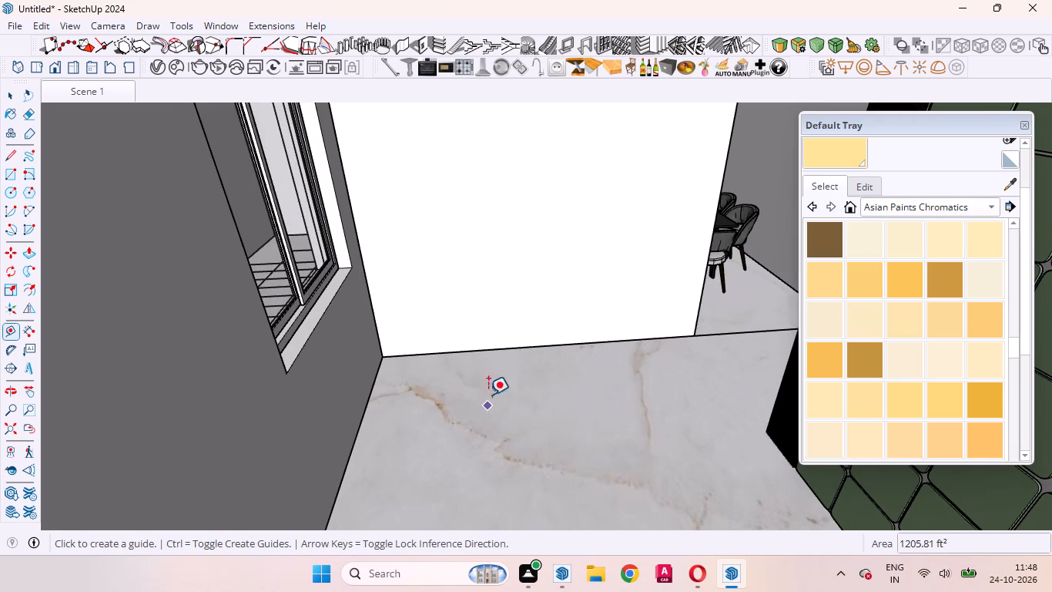
left_click(497, 345)
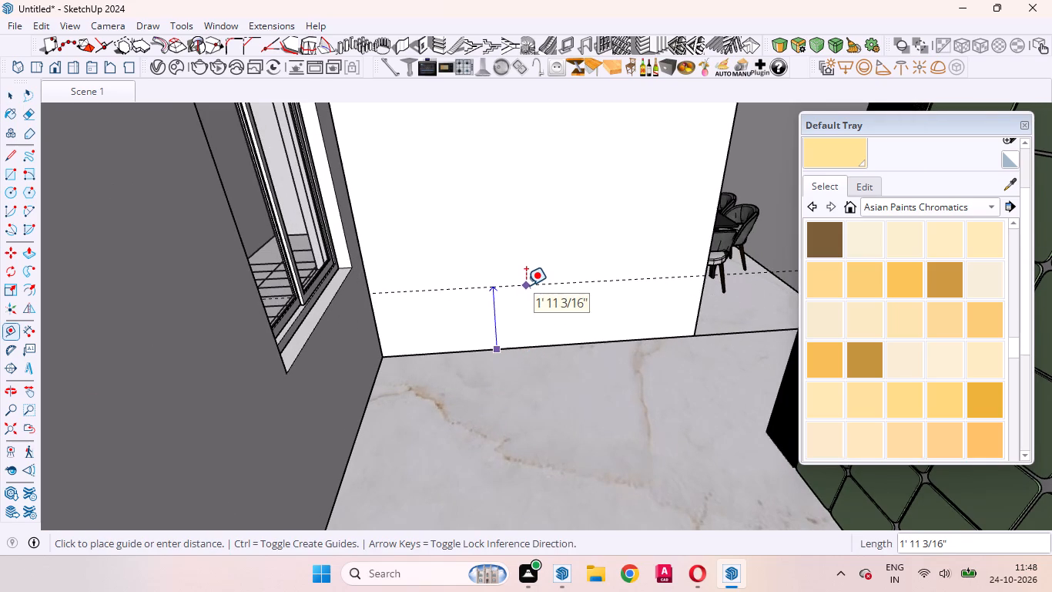
key("6")
key("Return")
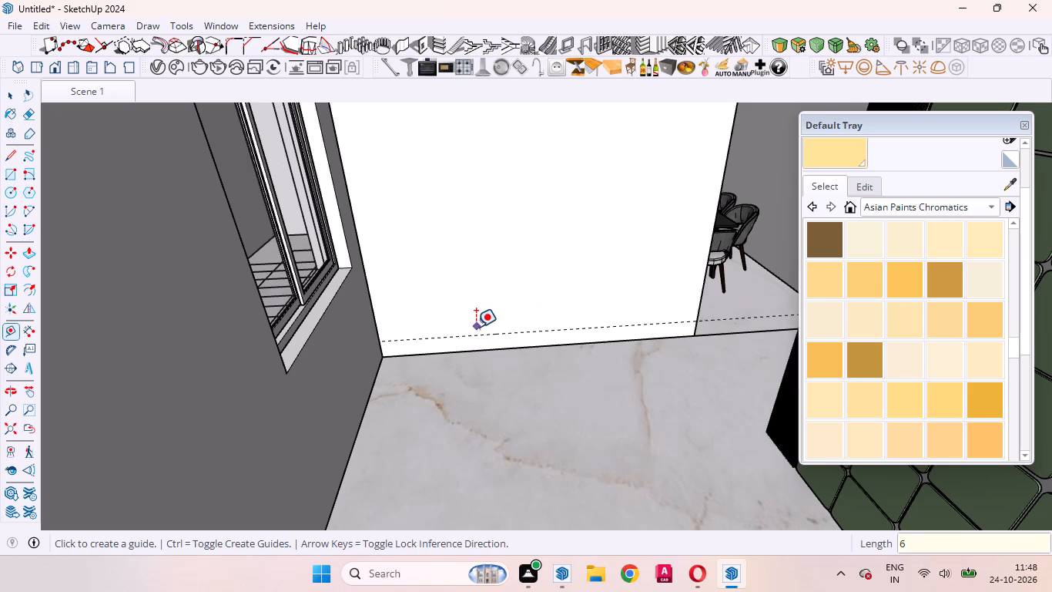
left_click(467, 333)
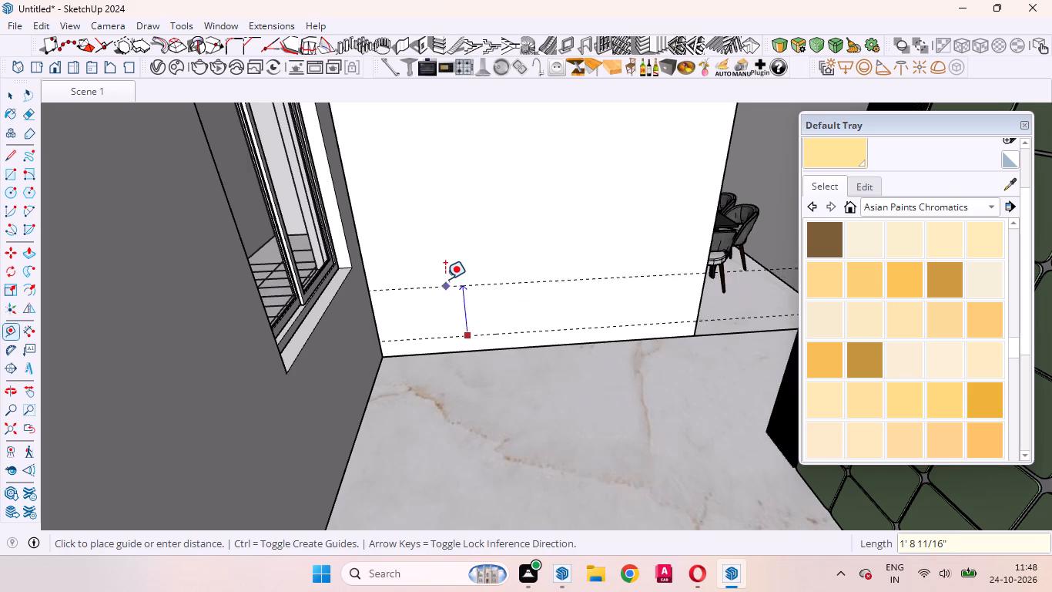
type("12")
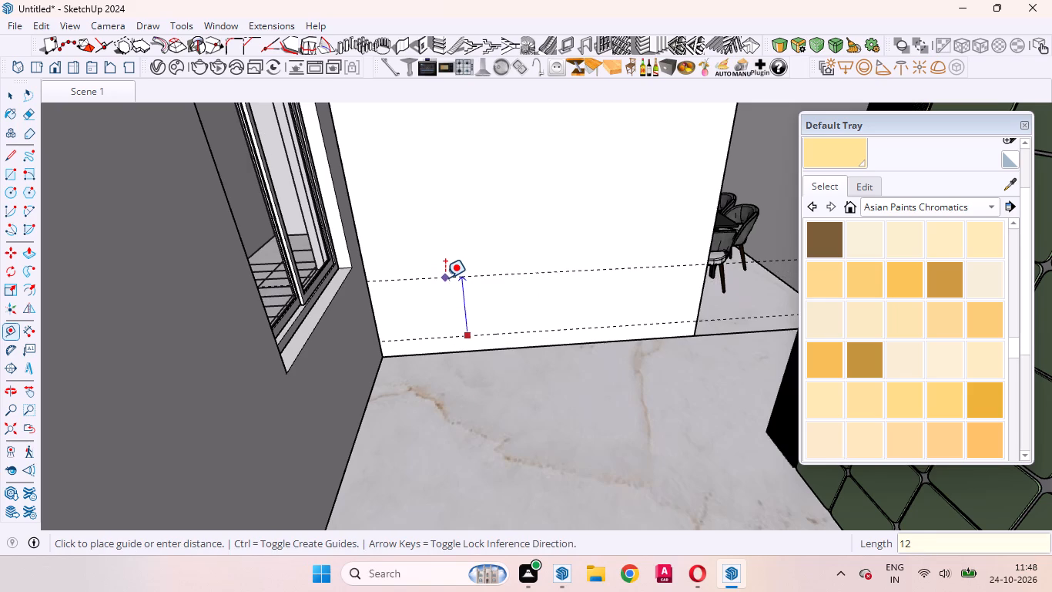
key("Return")
key("space")
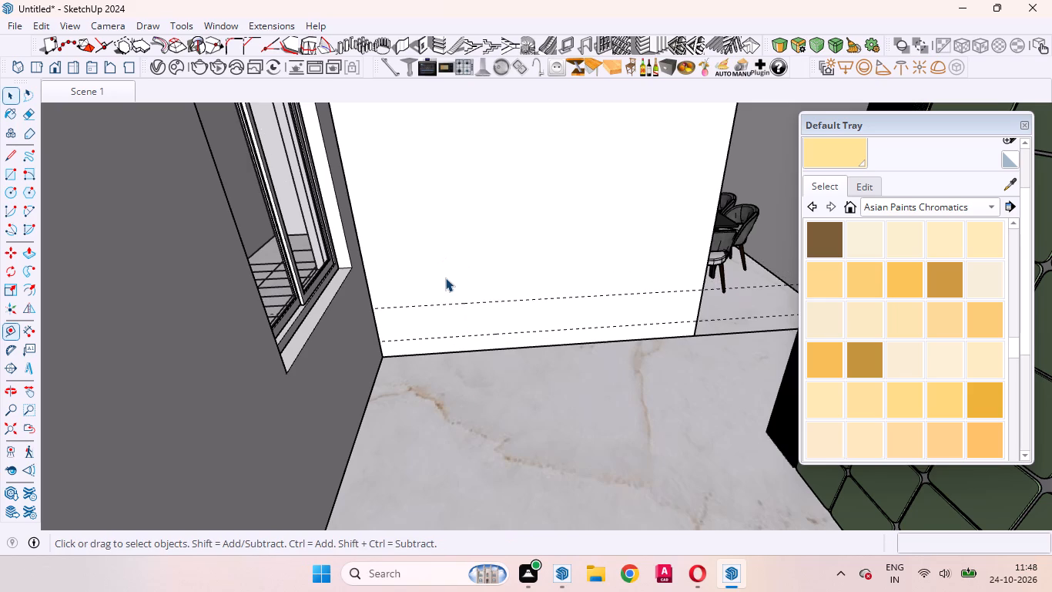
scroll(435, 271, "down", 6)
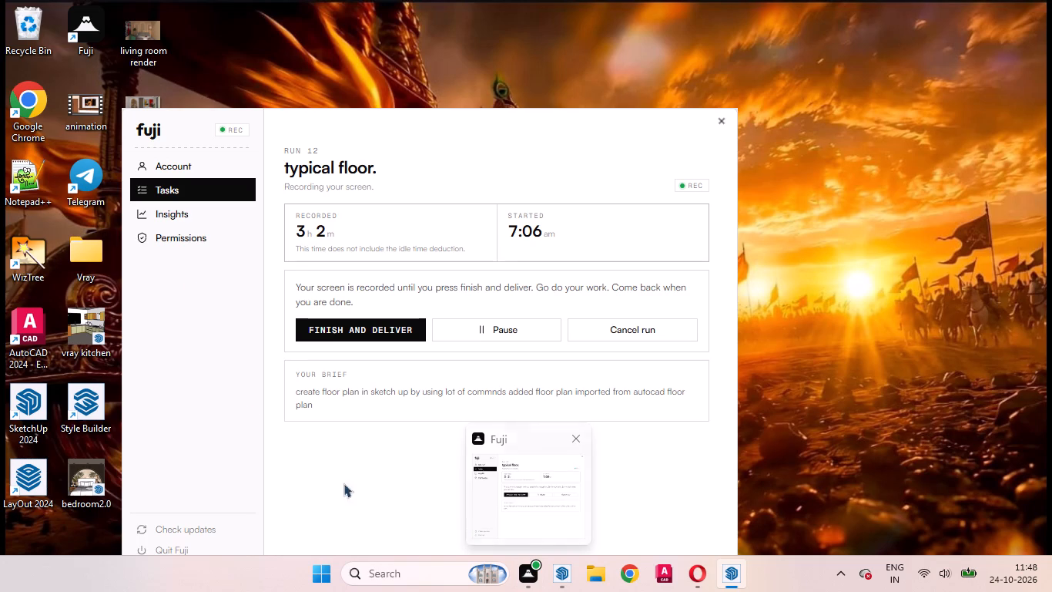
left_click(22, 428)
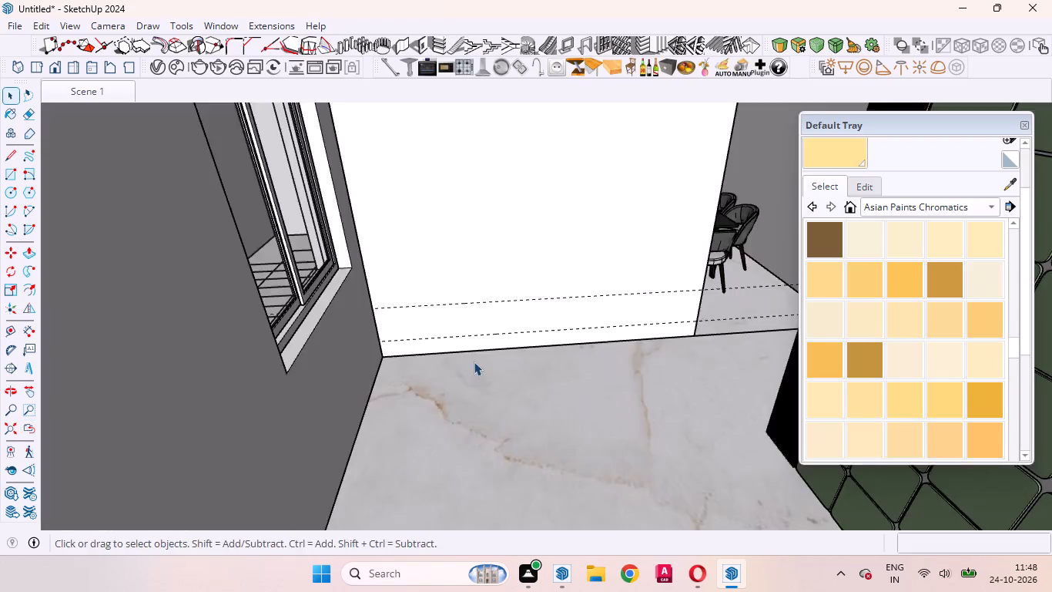
In a new group, draw a 1' by 8' 10 1/2" rectangle between the guides, from the window wall to the dining opening.
scroll(474, 365, "down", 4)
middle_click_drag(430, 280, 461, 563)
scroll(440, 412, "down", 11)
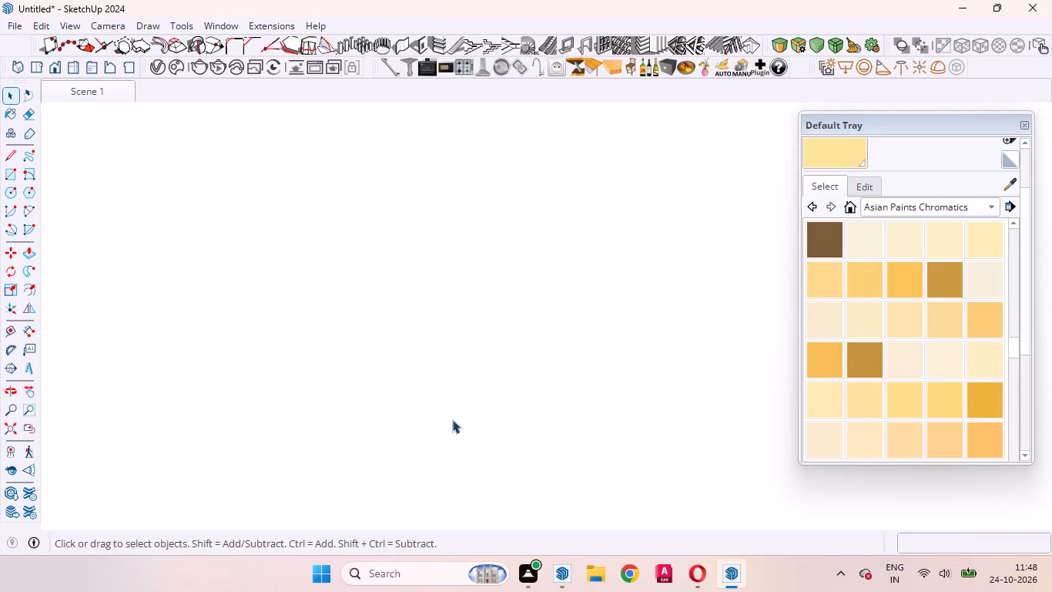
scroll(452, 419, "down", 20)
scroll(452, 419, "down", 20)
scroll(452, 419, "down", 5)
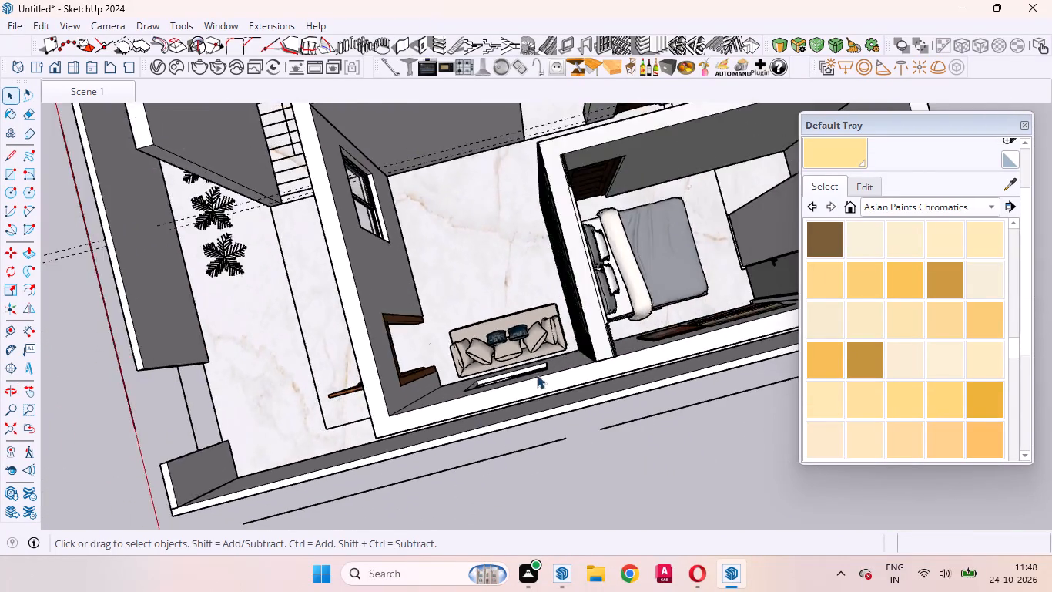
scroll(537, 375, "down", 3)
middle_click_drag(591, 446, 411, 288)
scroll(411, 288, "up", 1)
scroll(413, 321, "down", 10)
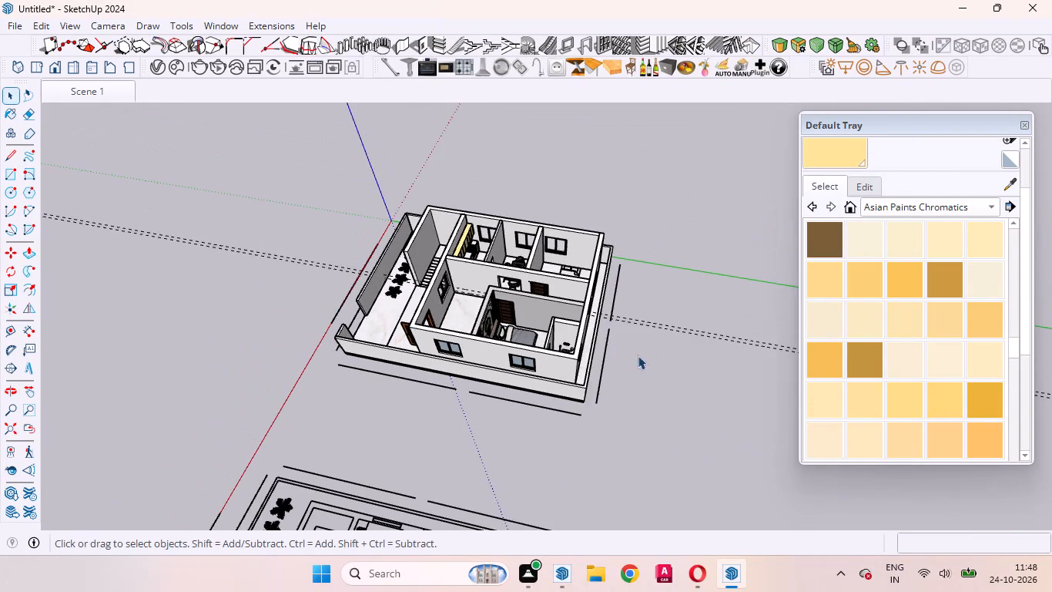
right_click(639, 356)
left_click(670, 410)
scroll(461, 294, "up", 12)
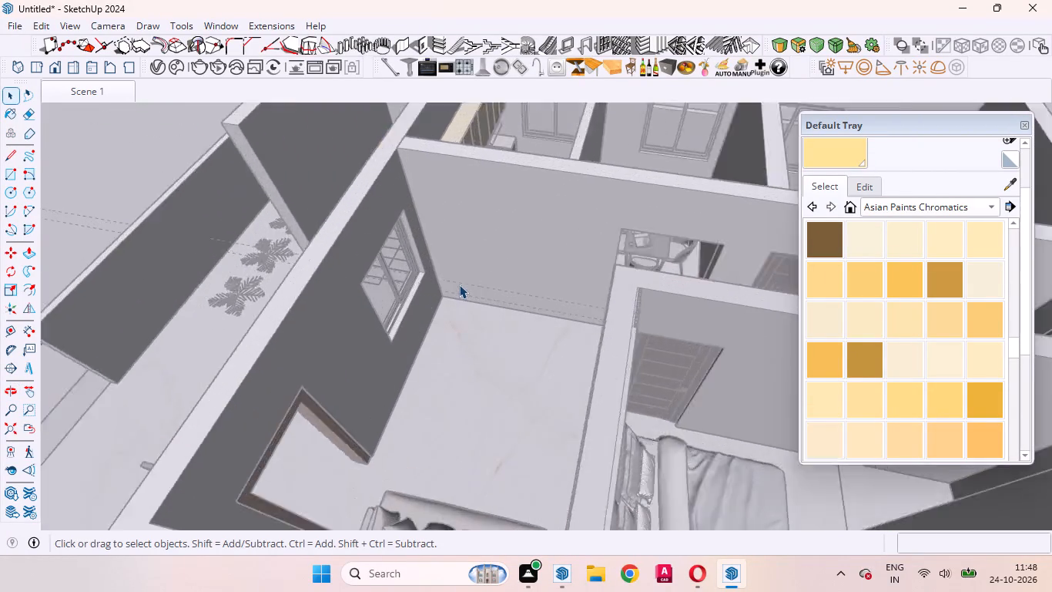
scroll(459, 284, "up", 5)
middle_click_drag(460, 303, 483, 276)
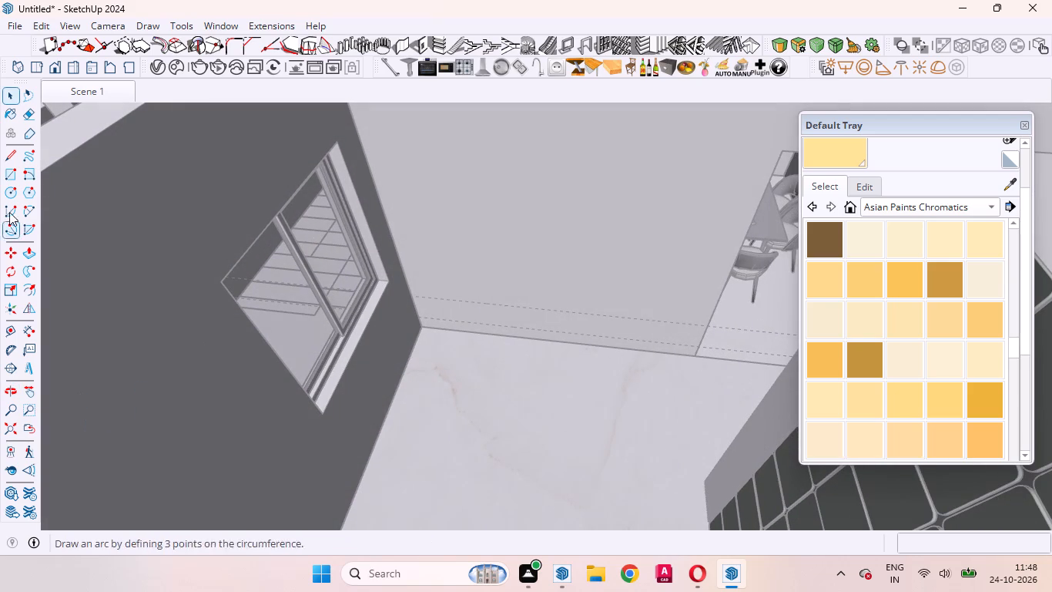
left_click(7, 182)
scroll(461, 321, "up", 5)
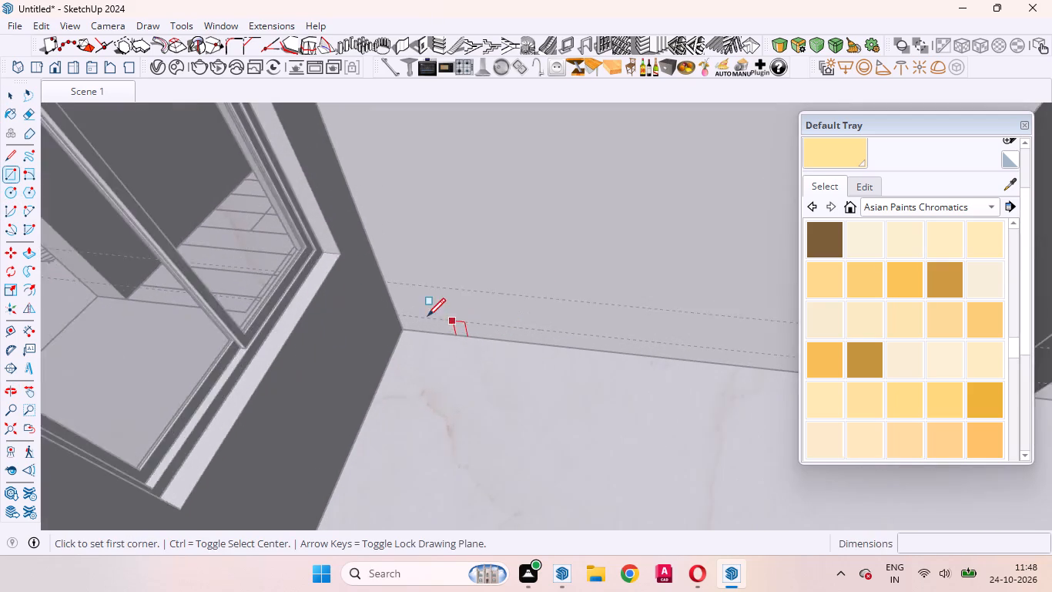
scroll(427, 316, "up", 3)
left_click(383, 314)
scroll(511, 296, "down", 9)
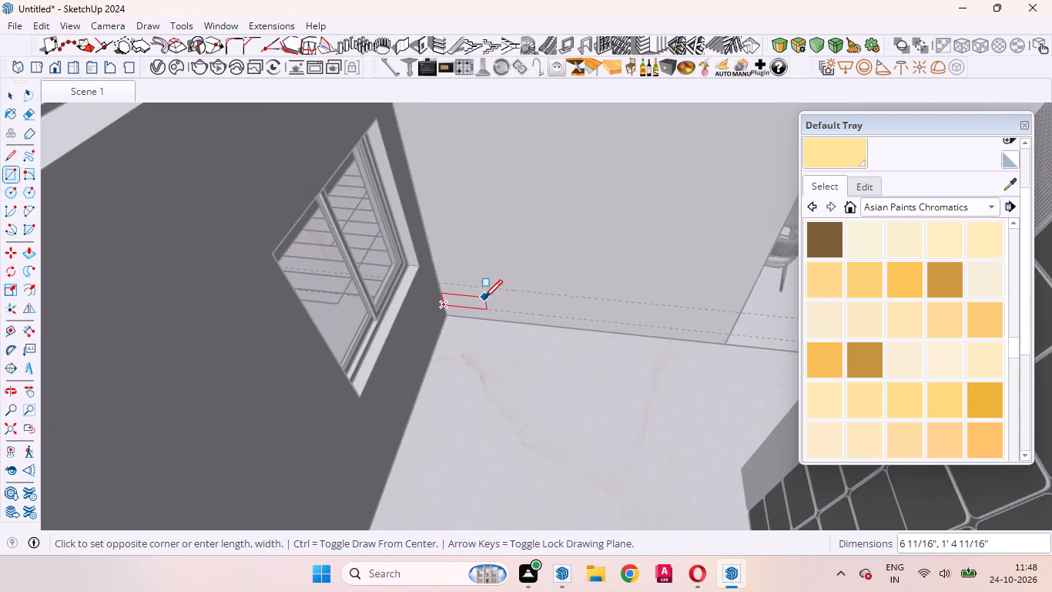
left_click(738, 314)
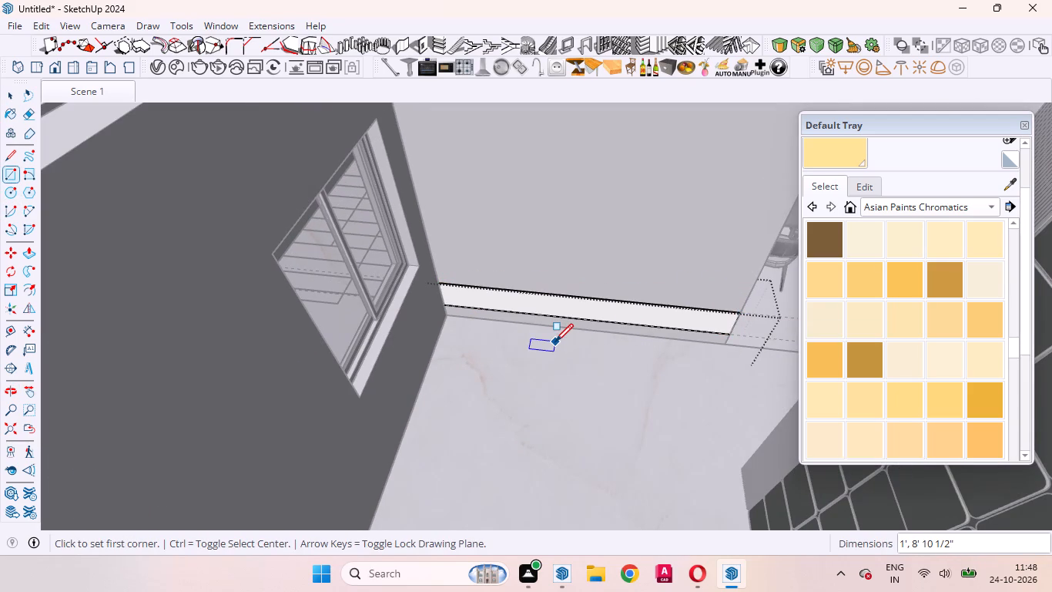
Extrude the rectangle 13" into the living area as a low ledge and leave its group.
key("p")
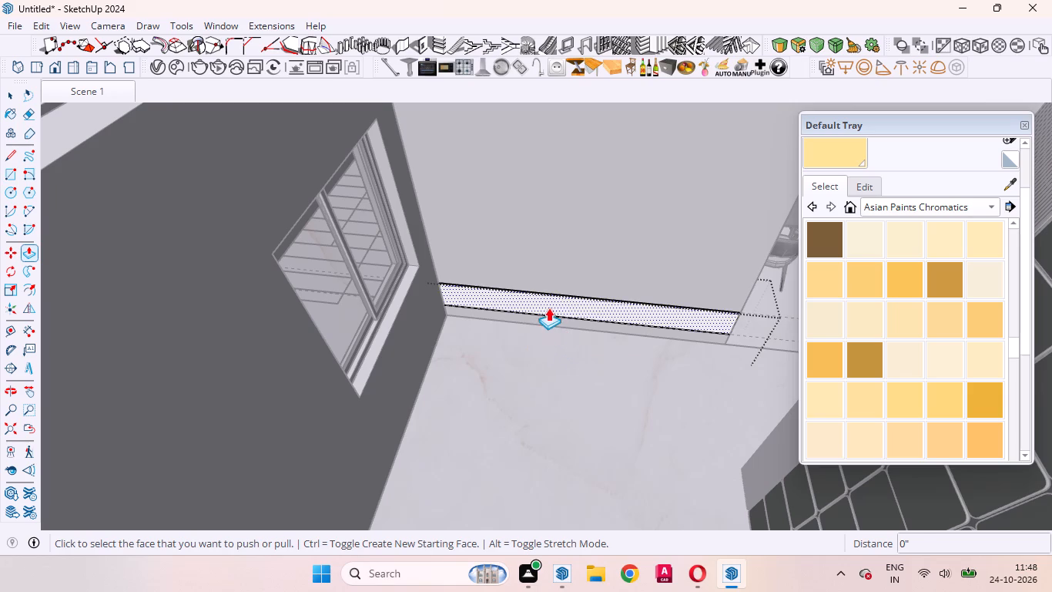
left_click_drag(548, 308, 556, 321)
type("13")
key("Return")
key("space")
scroll(544, 331, "down", 10)
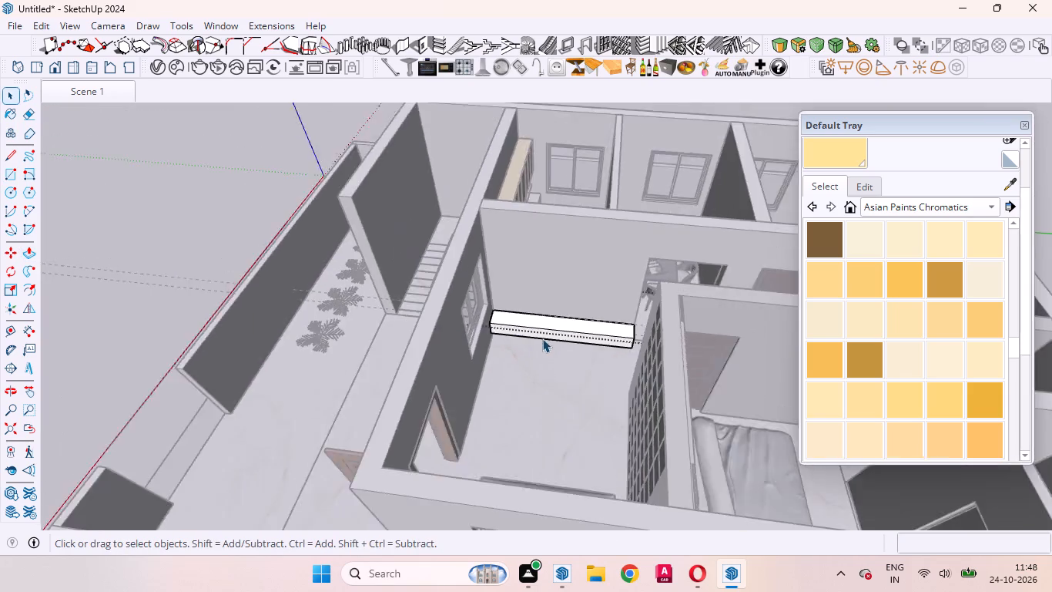
scroll(542, 338, "down", 5)
left_click(280, 287)
Open the group of the wall behind the ledge and select its living area face.
scroll(518, 284, "up", 8)
middle_click_drag(571, 327, 560, 282)
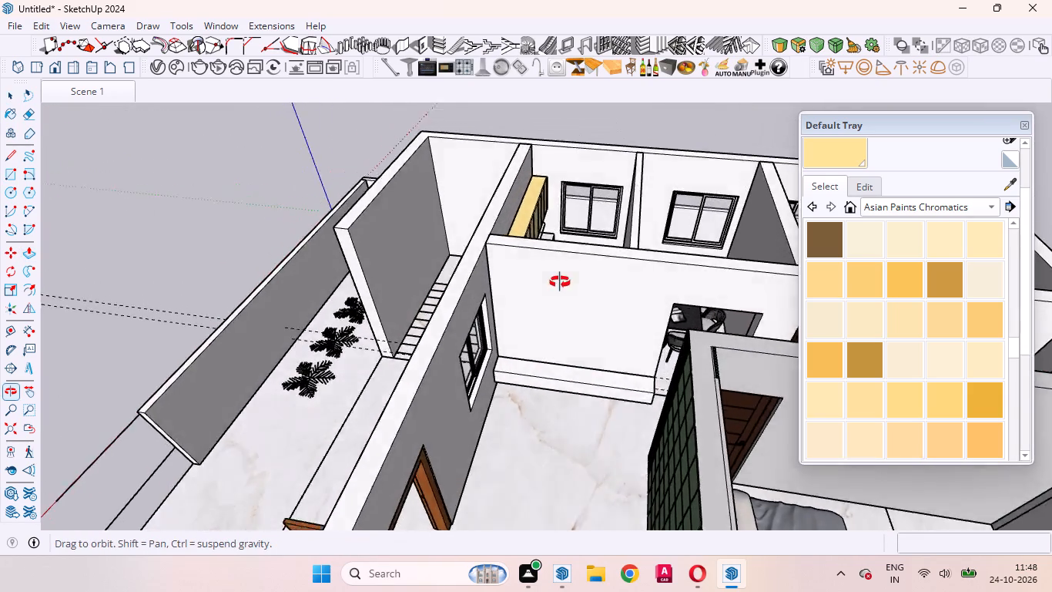
middle_click_drag(560, 282, 586, 220)
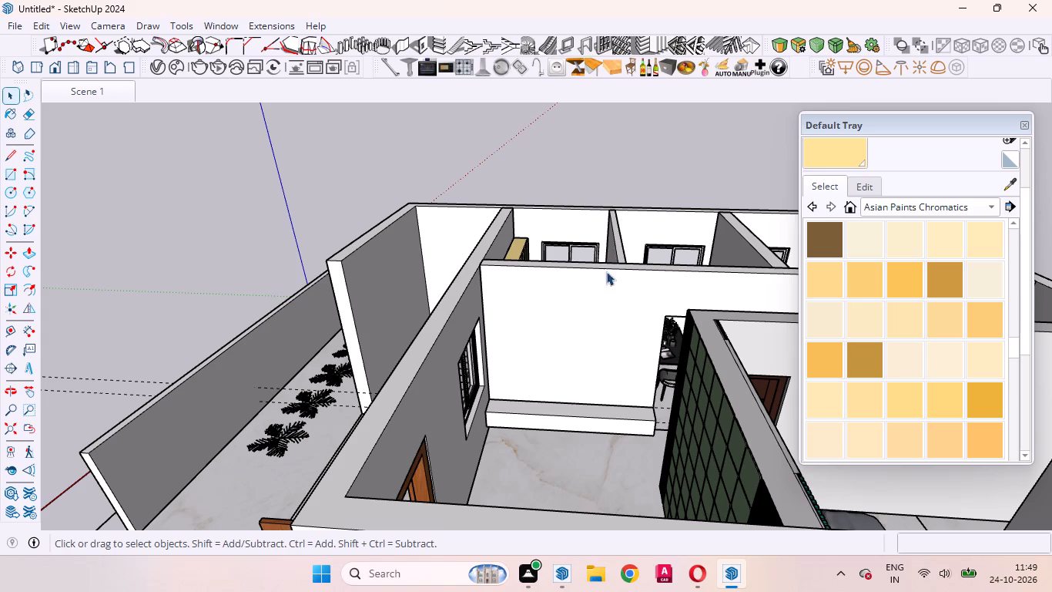
scroll(591, 308, "up", 5)
scroll(581, 328, "down", 11)
double_click(578, 333)
double_click(563, 337)
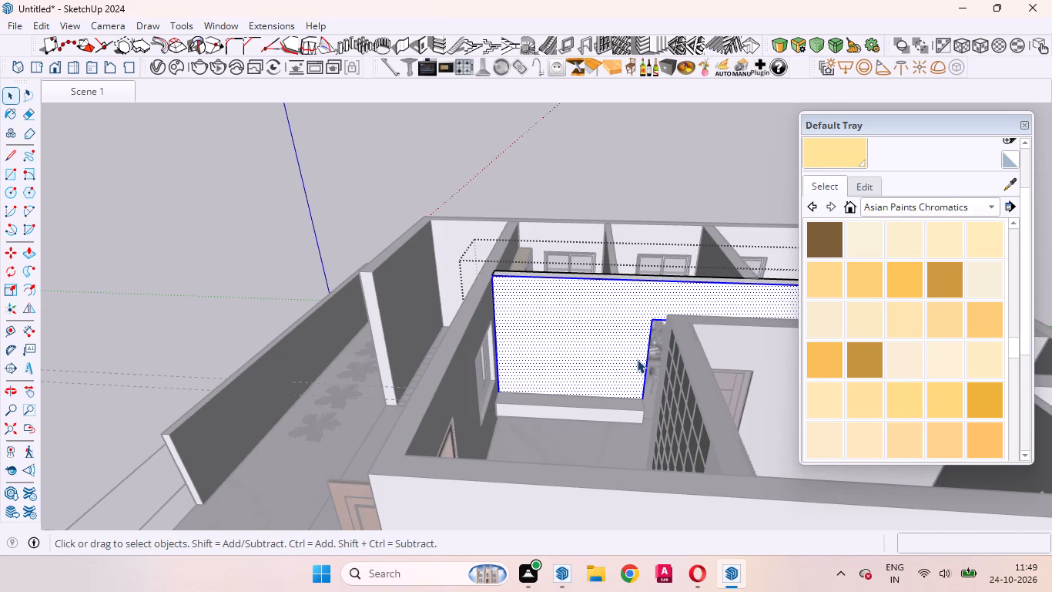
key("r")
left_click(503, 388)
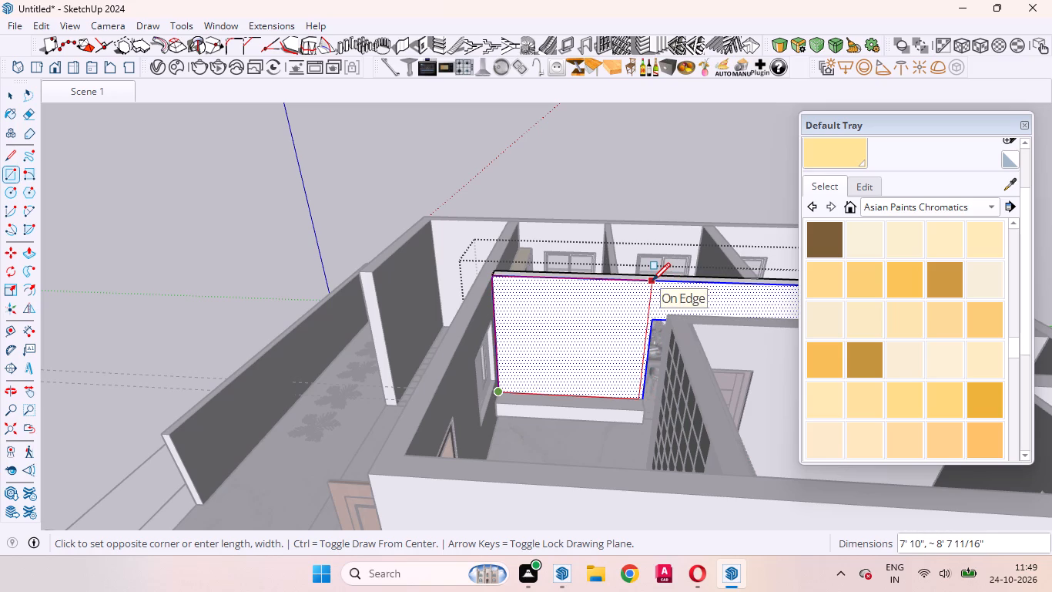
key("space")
Draw a 2' 4" vertical line from the dining opening's upper corner to the wall's top edge.
key("r")
scroll(716, 350, "up", 3)
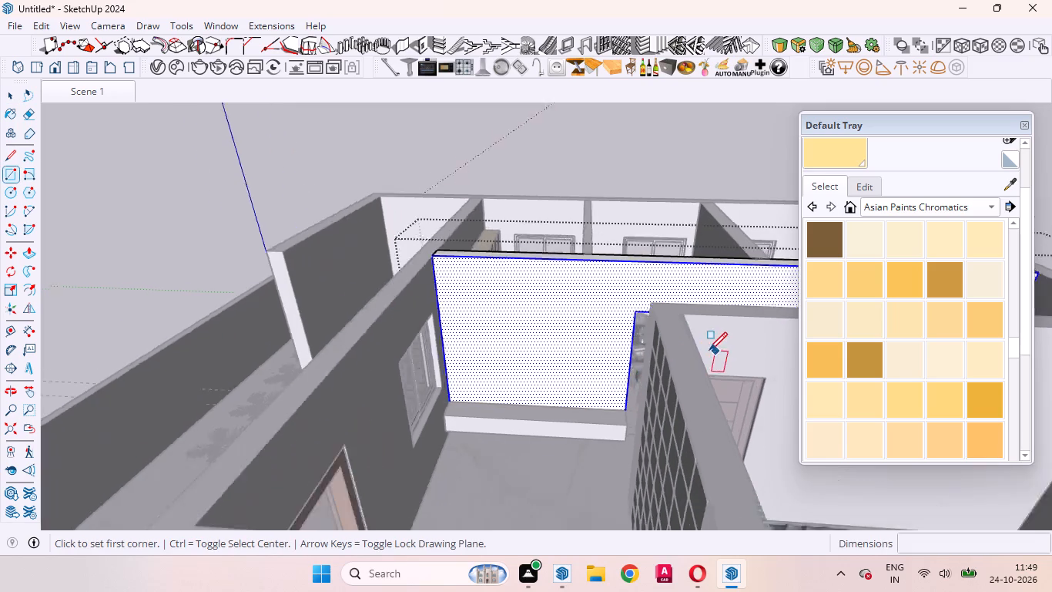
scroll(709, 350, "up", 6)
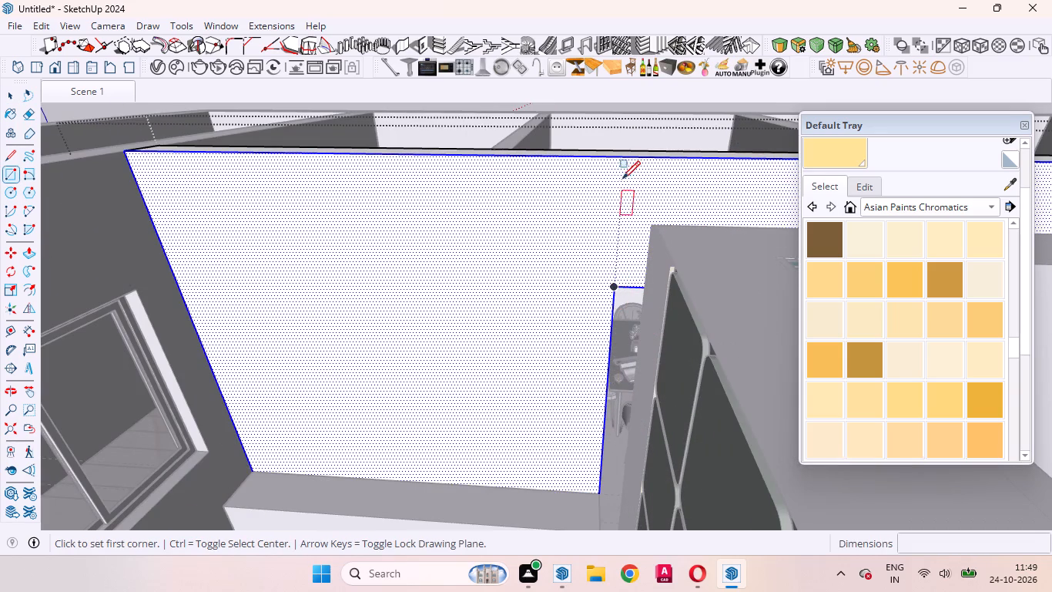
key("space")
key("l")
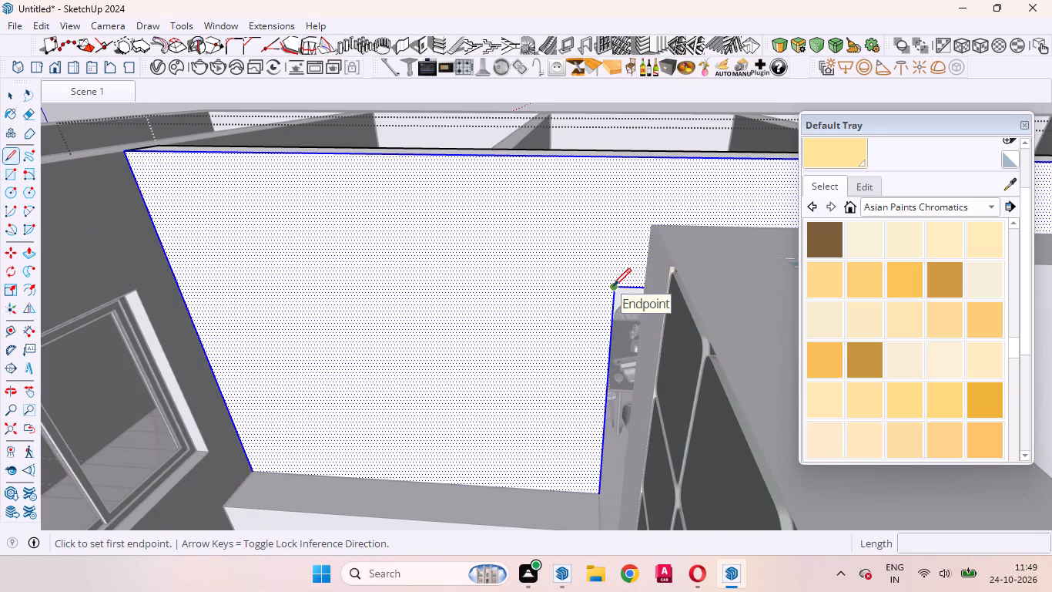
left_click(613, 286)
left_click(621, 161)
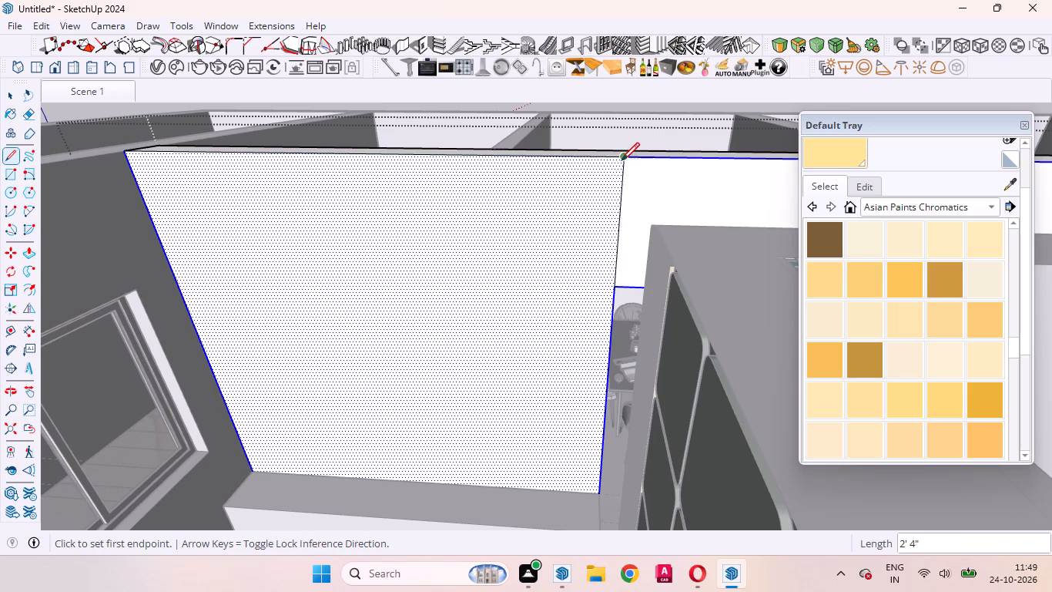
Draw a 7' 10" high rectangle over the wall area above the ledge, from the vertical line to the window wall, and select its face.
key("r")
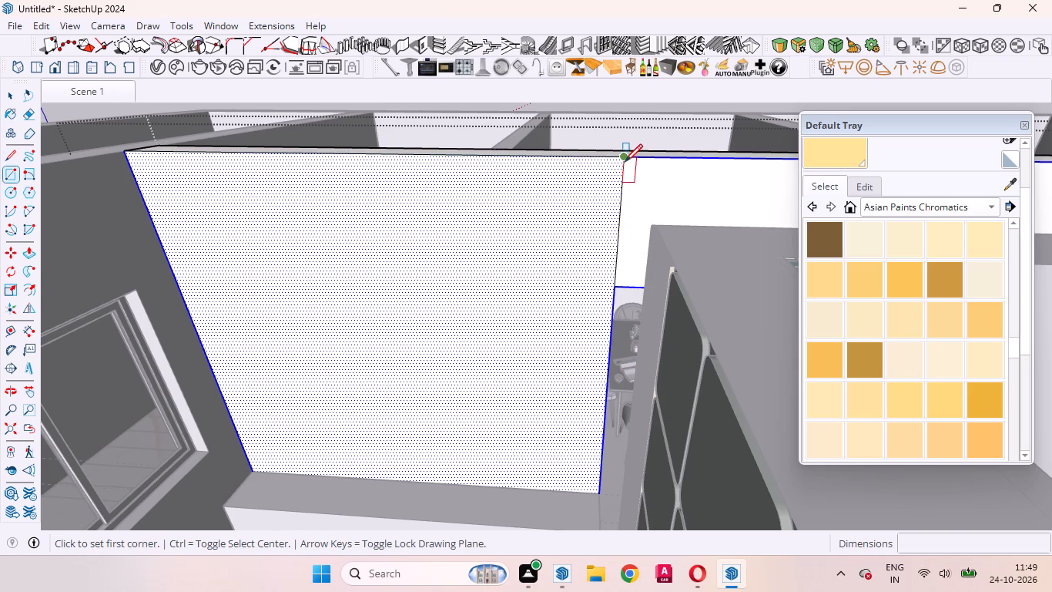
left_click(618, 158)
scroll(475, 302, "down", 5)
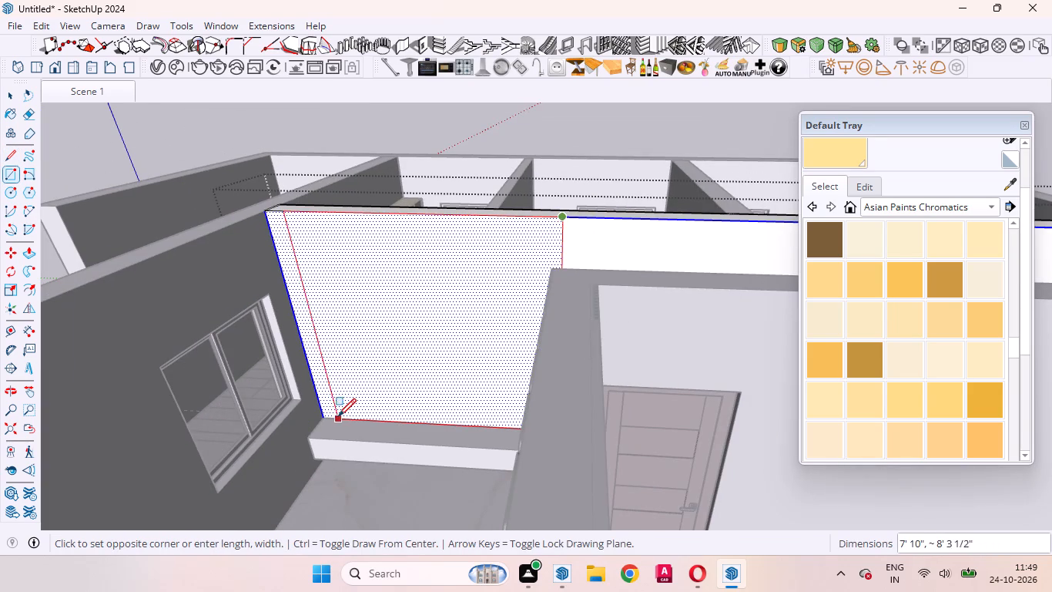
left_click(329, 416)
key("space")
left_click(404, 339)
scroll(712, 279, "down", 4)
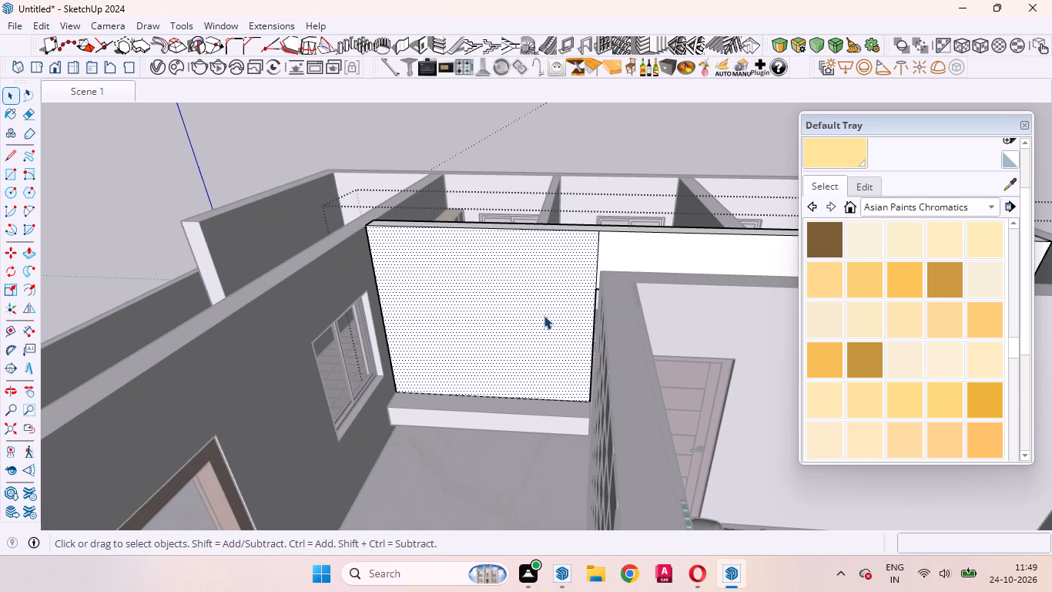
Place a vertical guide 1' 6" in from the wall face's dining opening edge.
key("t")
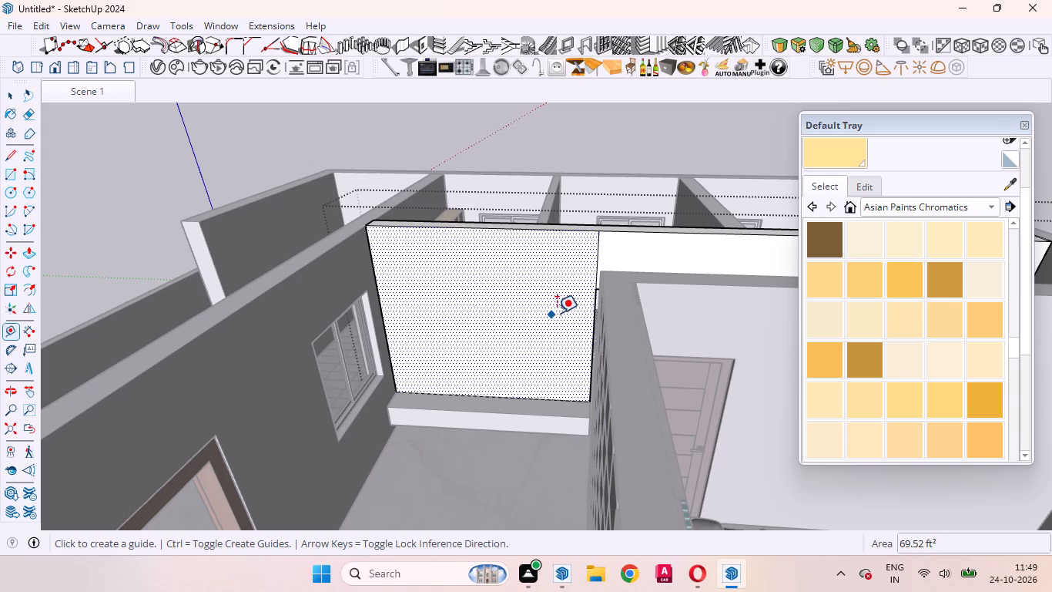
left_click(595, 261)
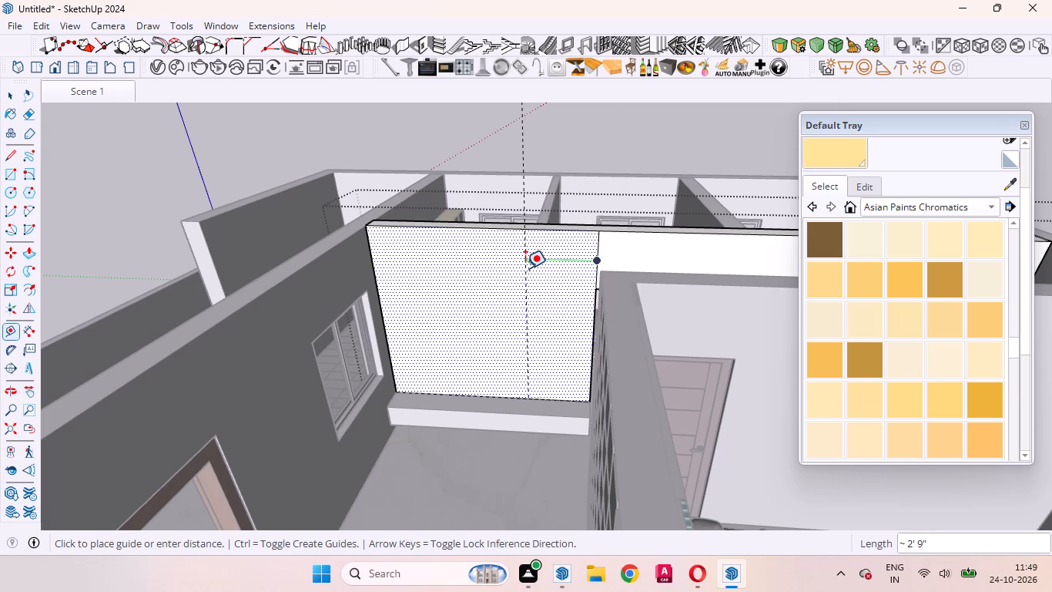
key("1")
type("'6")
key("Return")
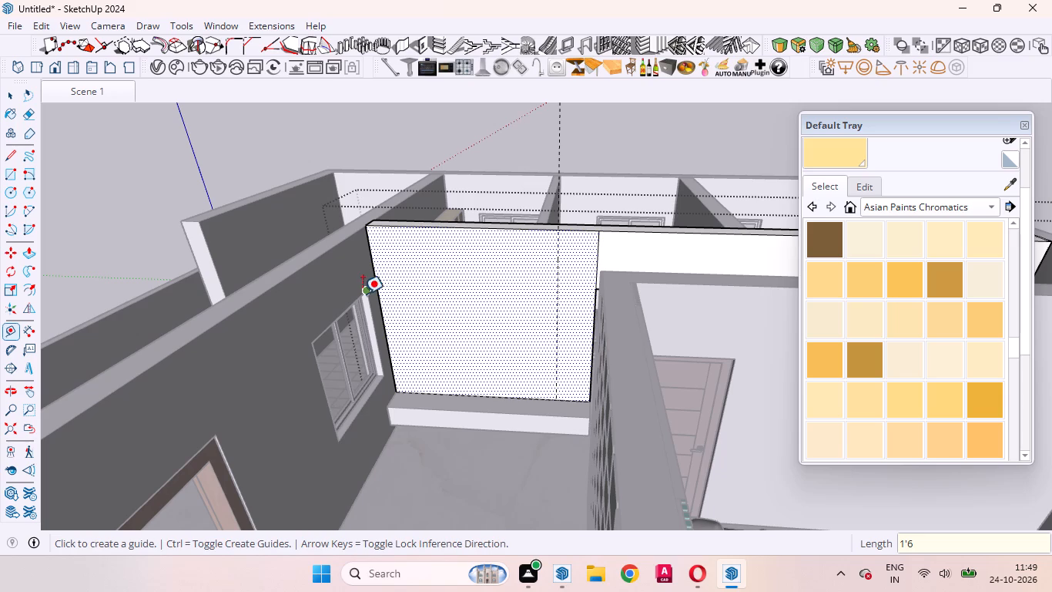
Place a vertical guide 1' 6" in from the wall face's edge at the window wall.
left_click(378, 280)
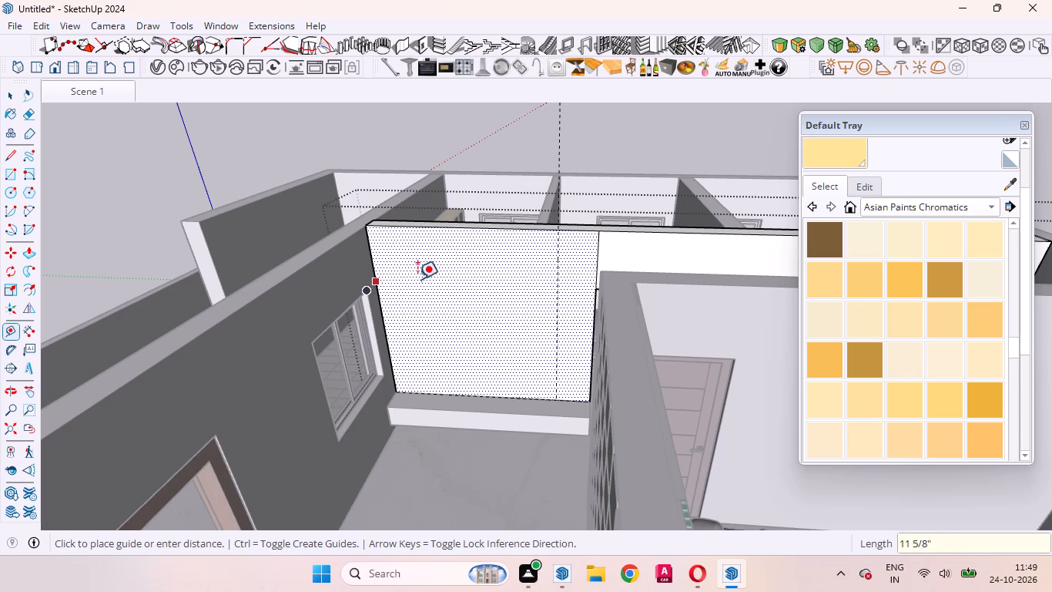
key("space")
key("t")
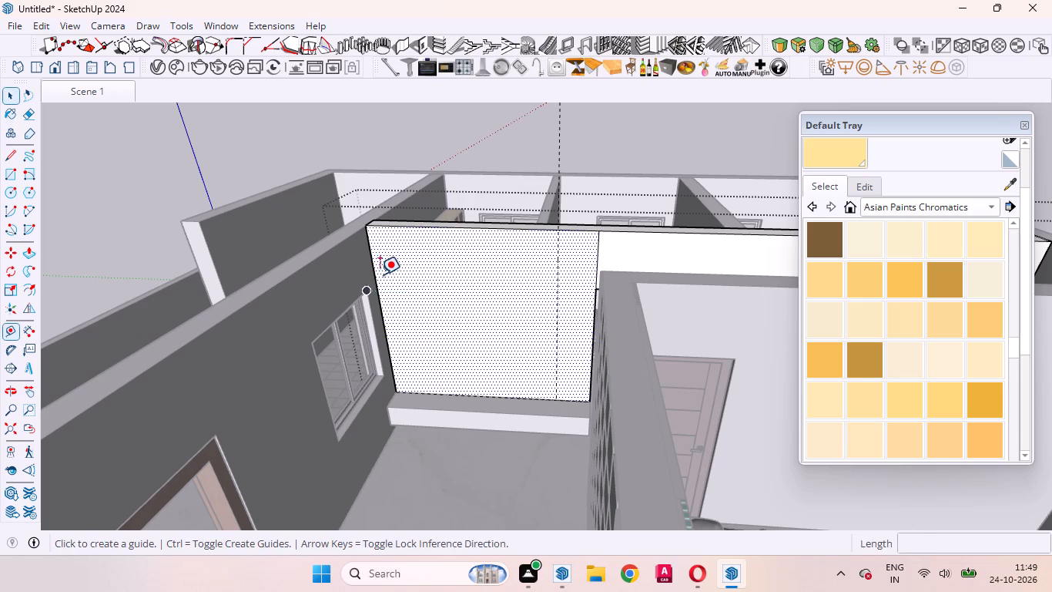
left_click(372, 261)
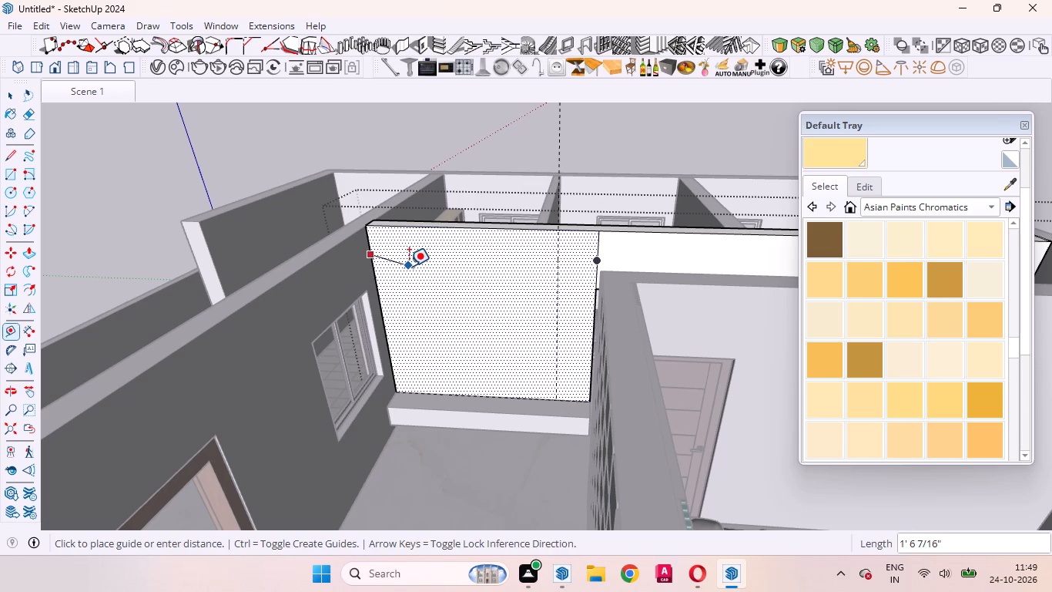
key("space")
scroll(404, 330, "up", 9)
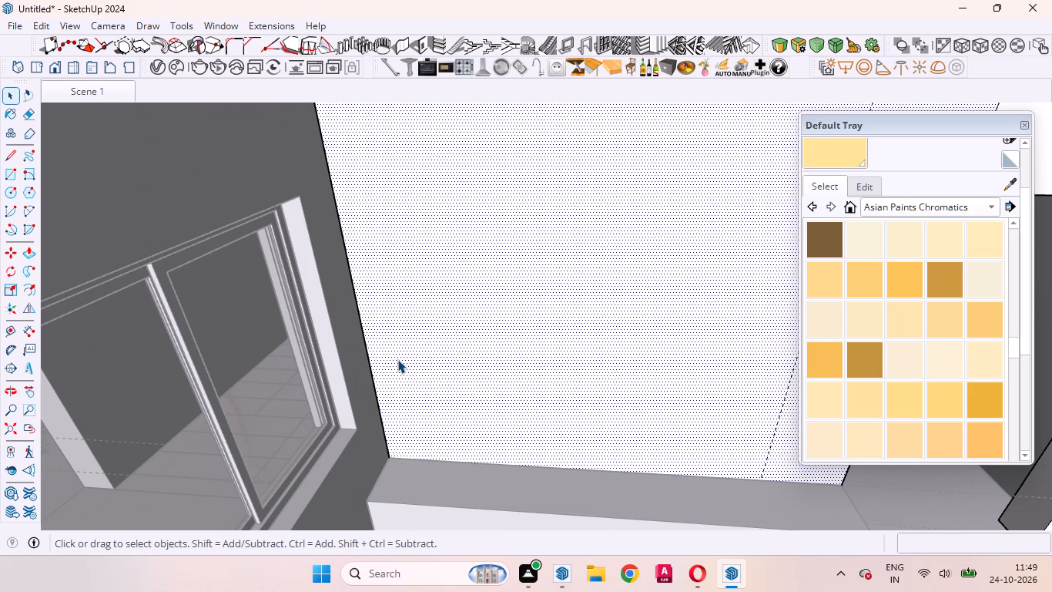
key("t")
left_click(367, 324)
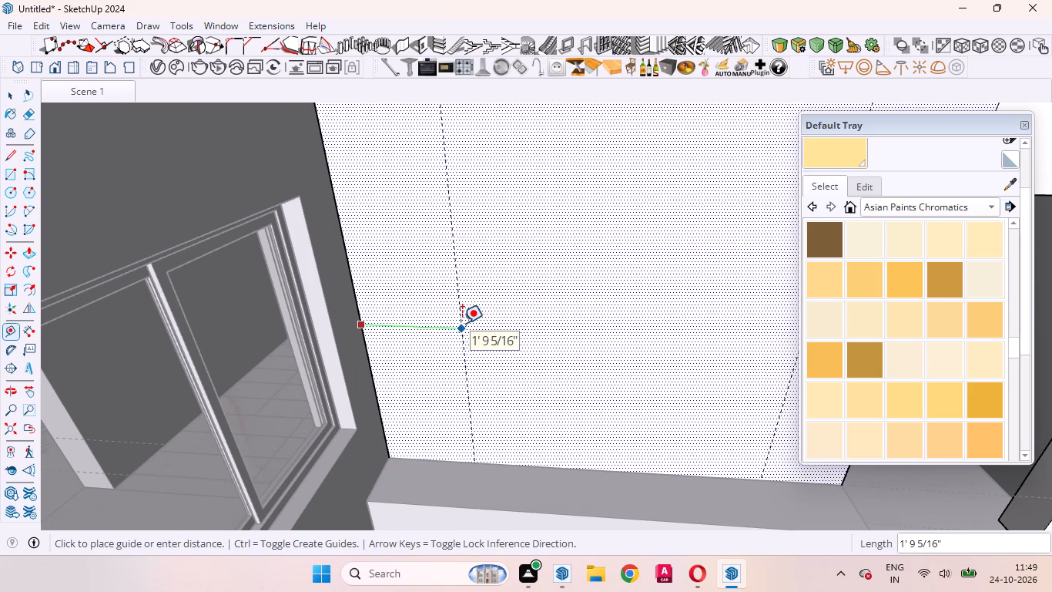
key("1")
type("'6")
key("Return")
key("space")
scroll(596, 348, "down", 8)
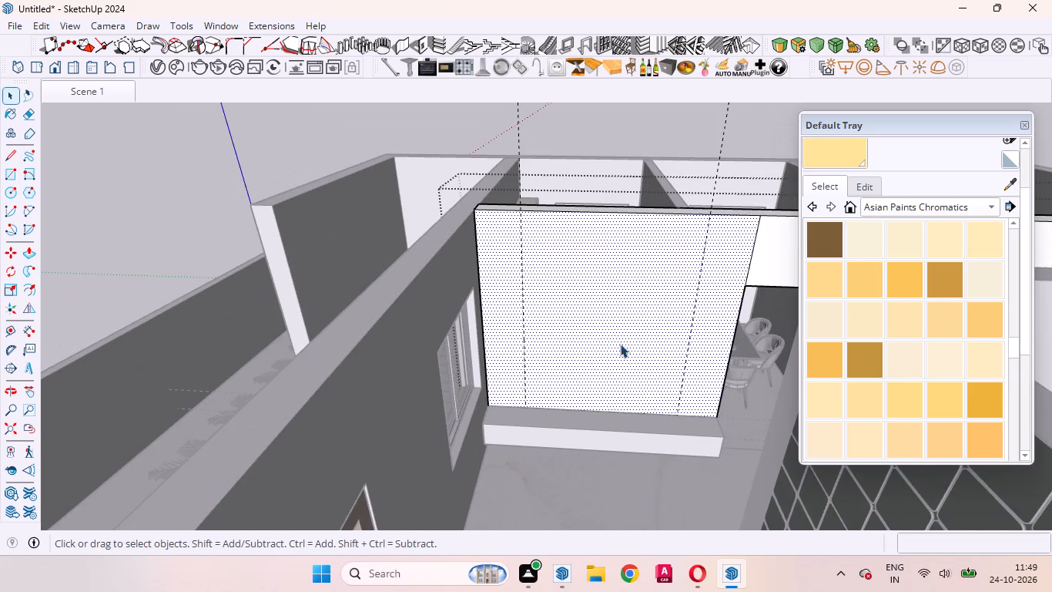
Draw a 1' 6" by 7' 10" rectangle at each end of the wall face, between the guides and the side edges.
key("r")
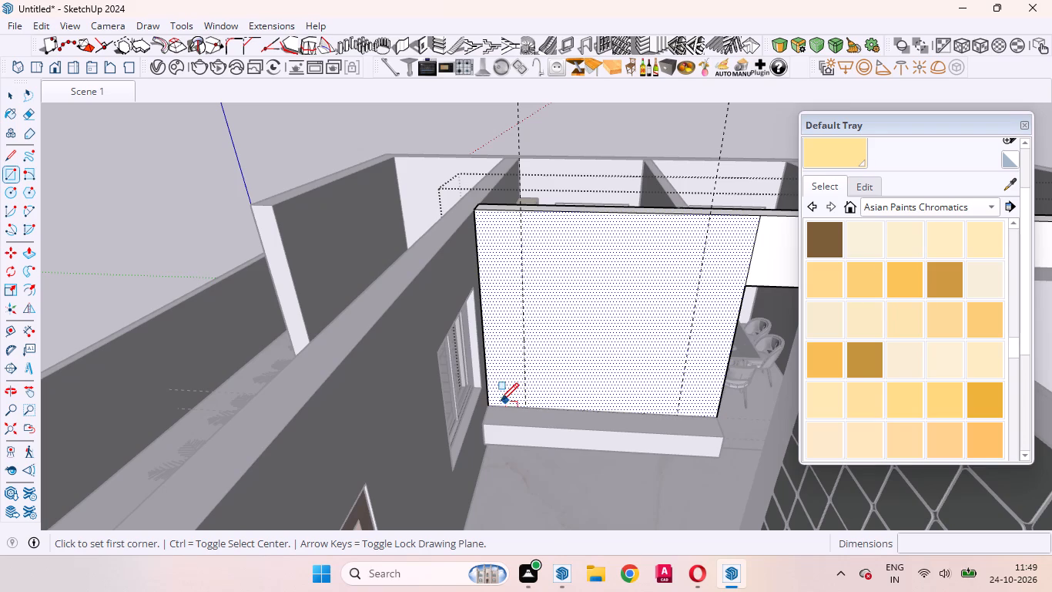
left_click(494, 401)
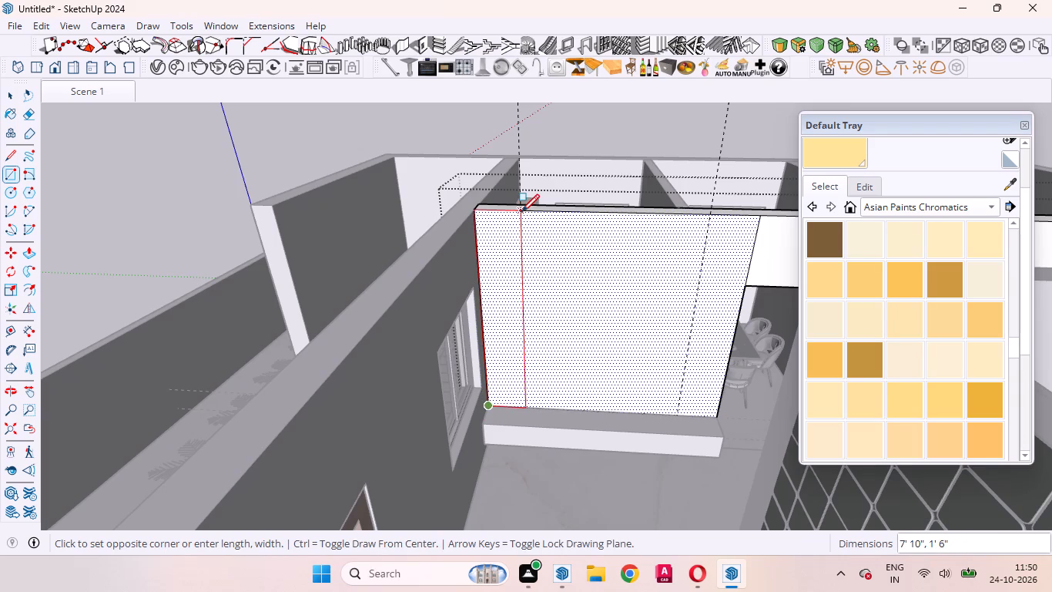
left_click(521, 212)
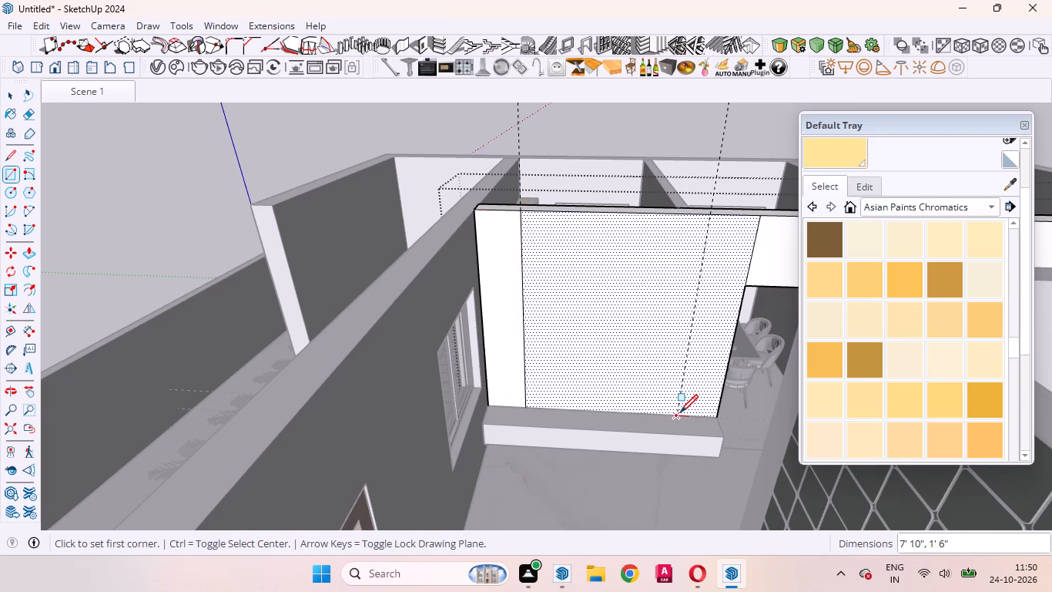
left_click(680, 412)
left_click(757, 214)
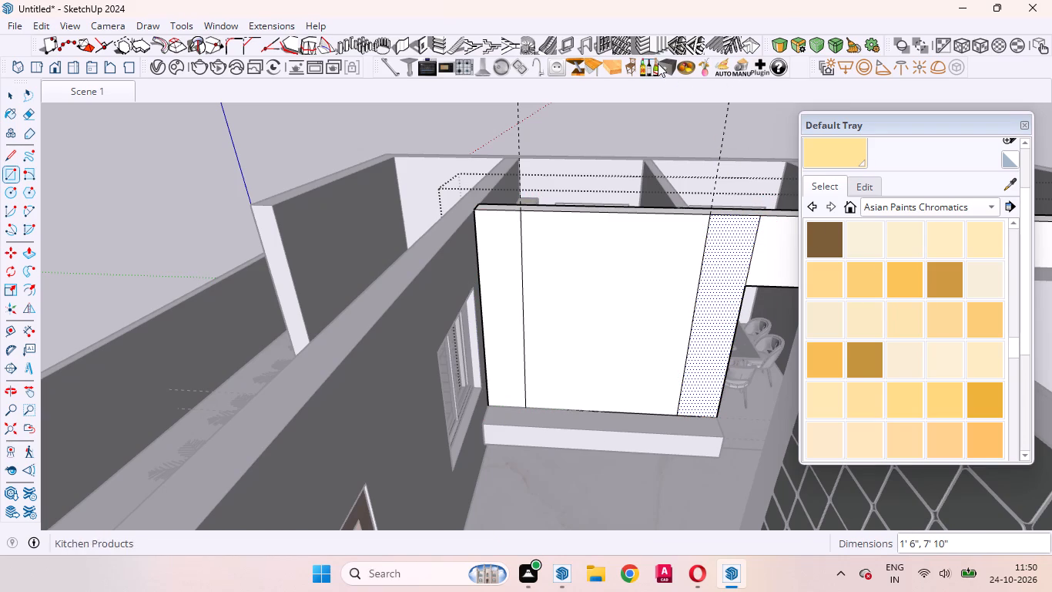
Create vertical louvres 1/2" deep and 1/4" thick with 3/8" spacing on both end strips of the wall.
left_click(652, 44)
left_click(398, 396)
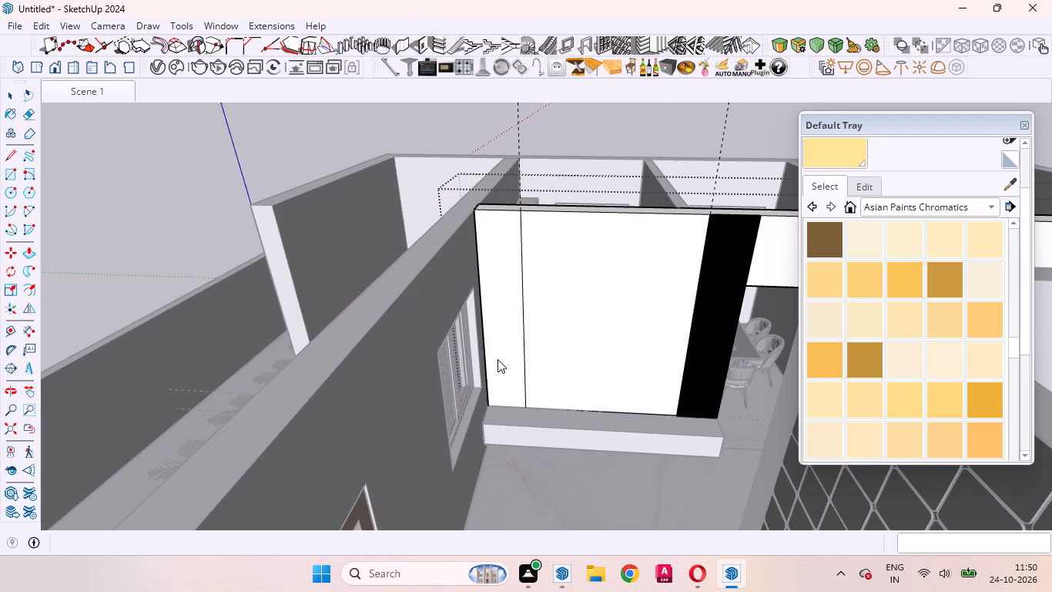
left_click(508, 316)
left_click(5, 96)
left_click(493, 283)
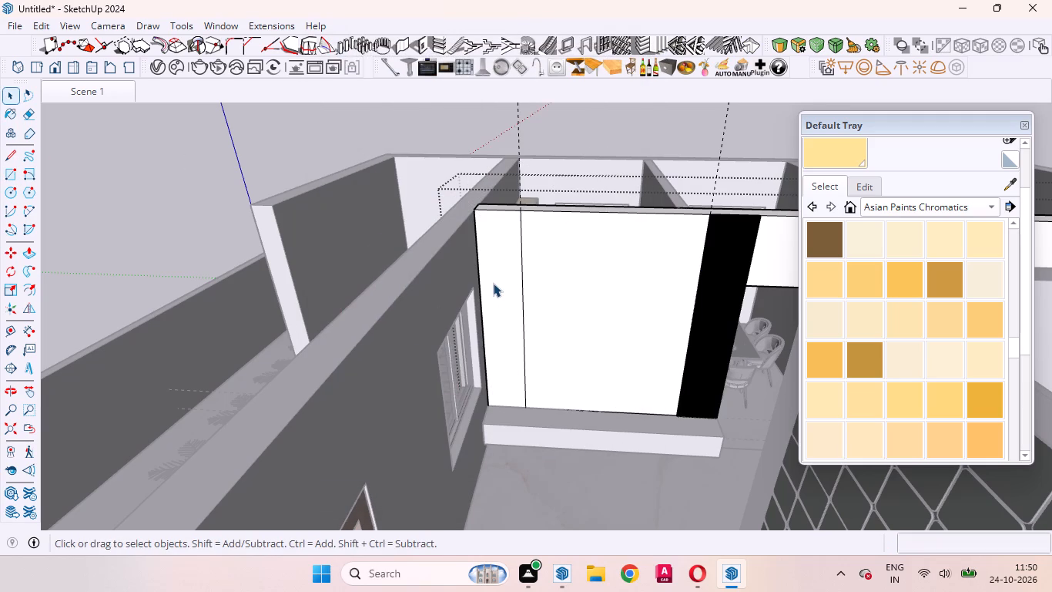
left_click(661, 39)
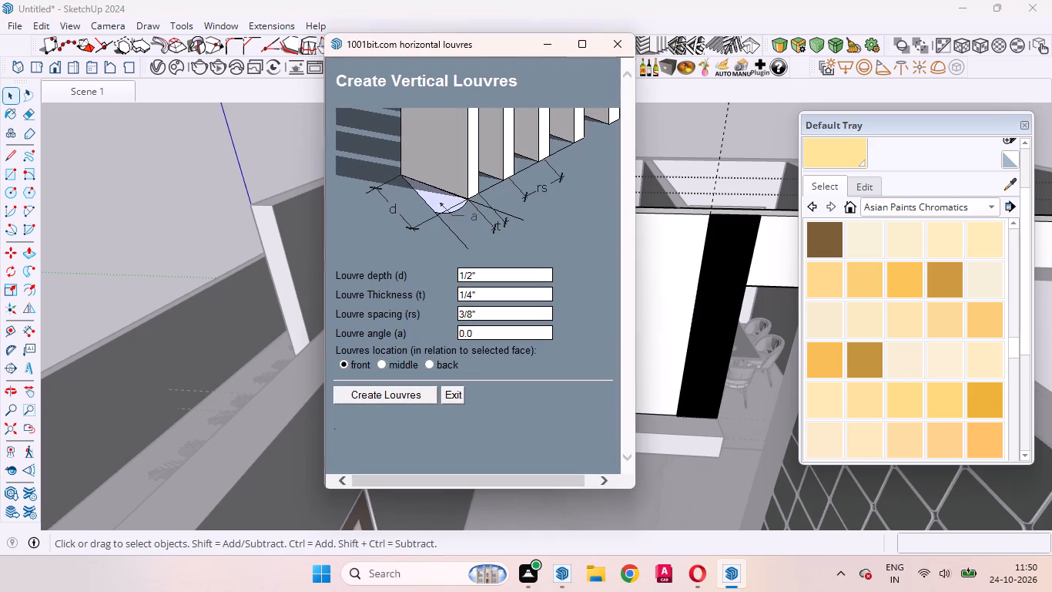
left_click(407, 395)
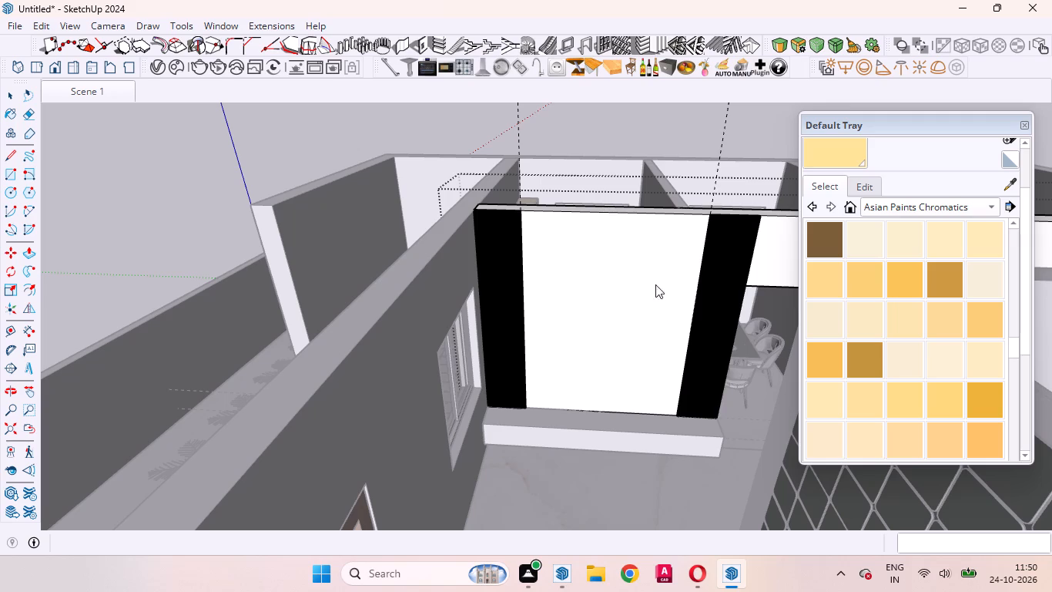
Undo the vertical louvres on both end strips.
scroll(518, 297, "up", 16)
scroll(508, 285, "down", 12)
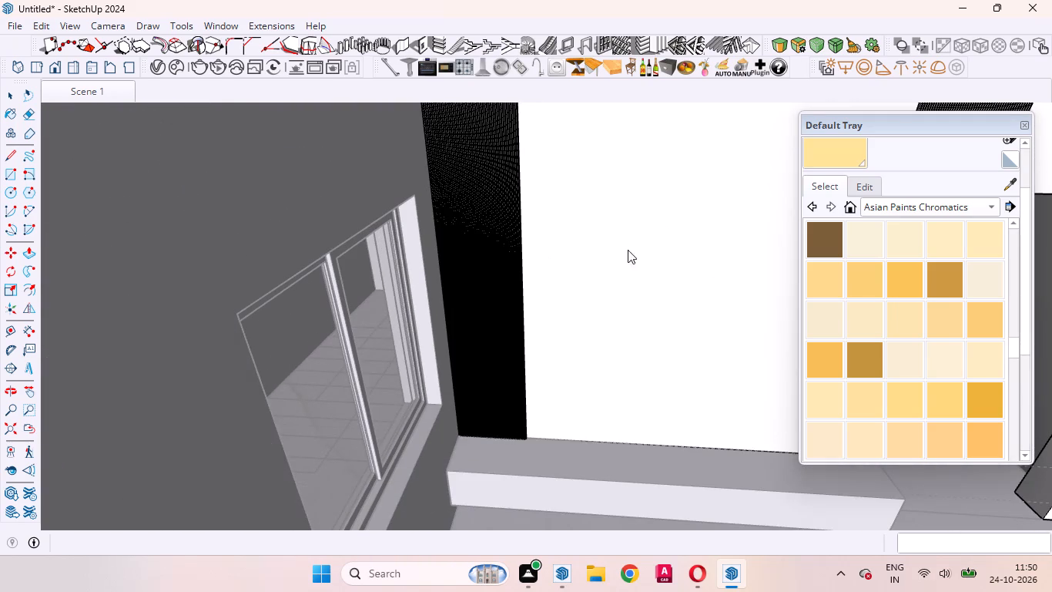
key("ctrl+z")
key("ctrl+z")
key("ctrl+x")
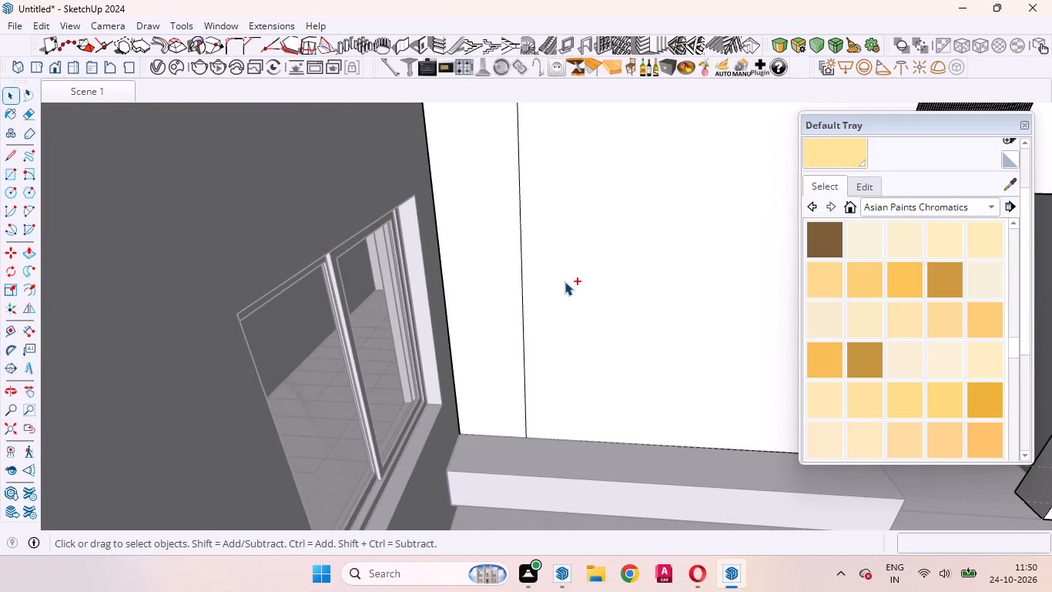
Select the wall's middle panel and place guides 12" in from its window-side edge and 12" below its top edge.
scroll(527, 292, "down", 11)
scroll(576, 292, "up", 4)
left_click(582, 301)
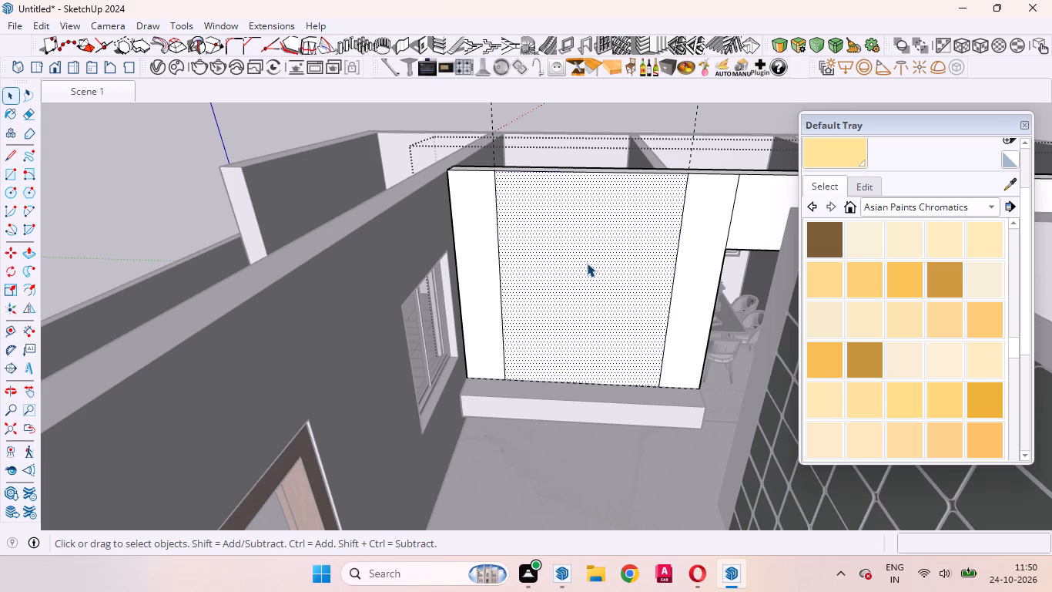
scroll(587, 263, "down", 1)
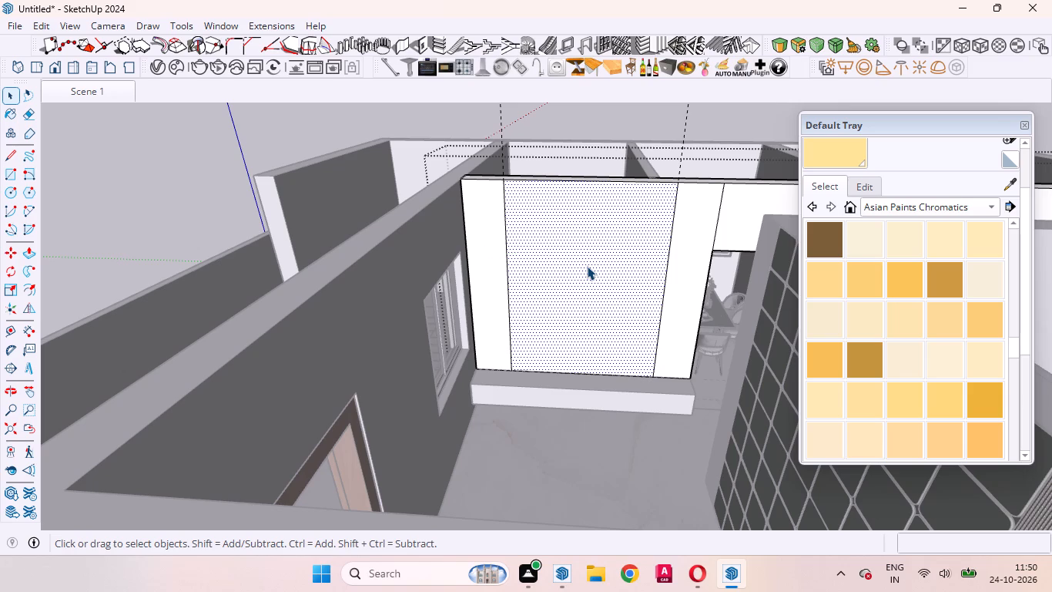
key("t")
left_click(503, 229)
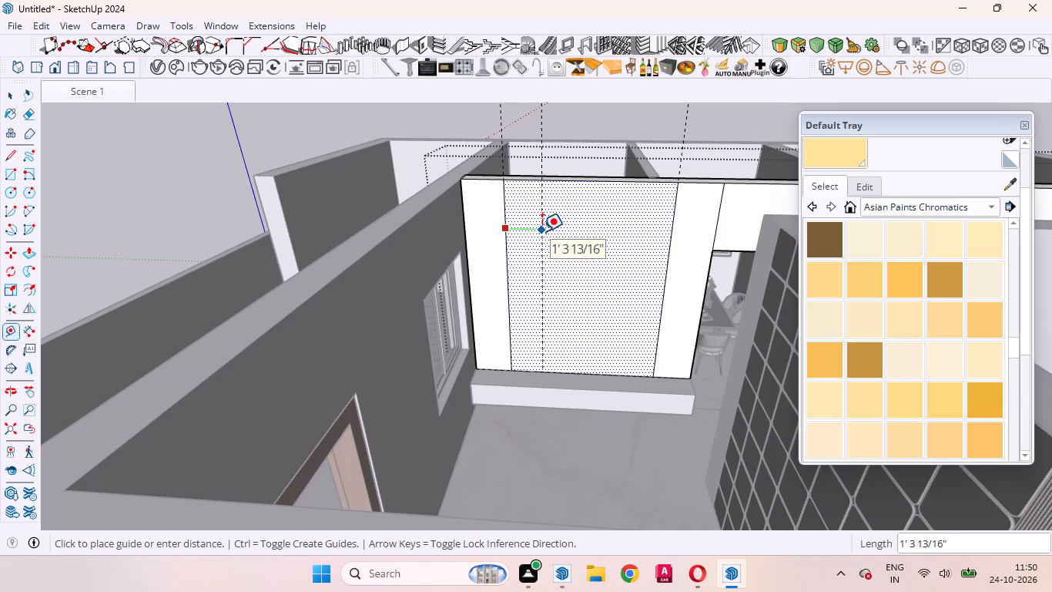
key("1")
key("2")
key("Return")
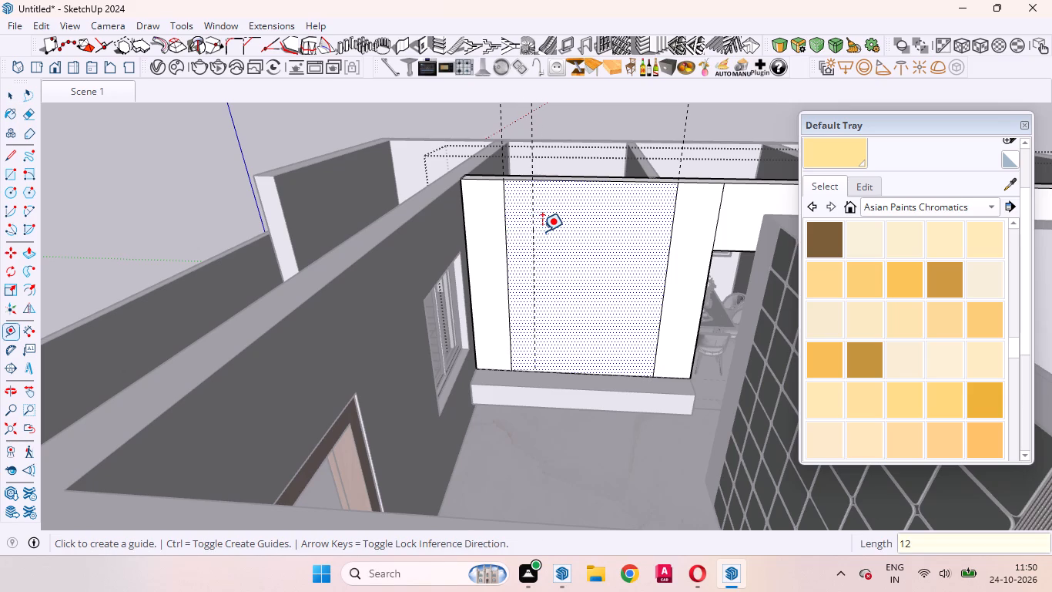
left_click(551, 183)
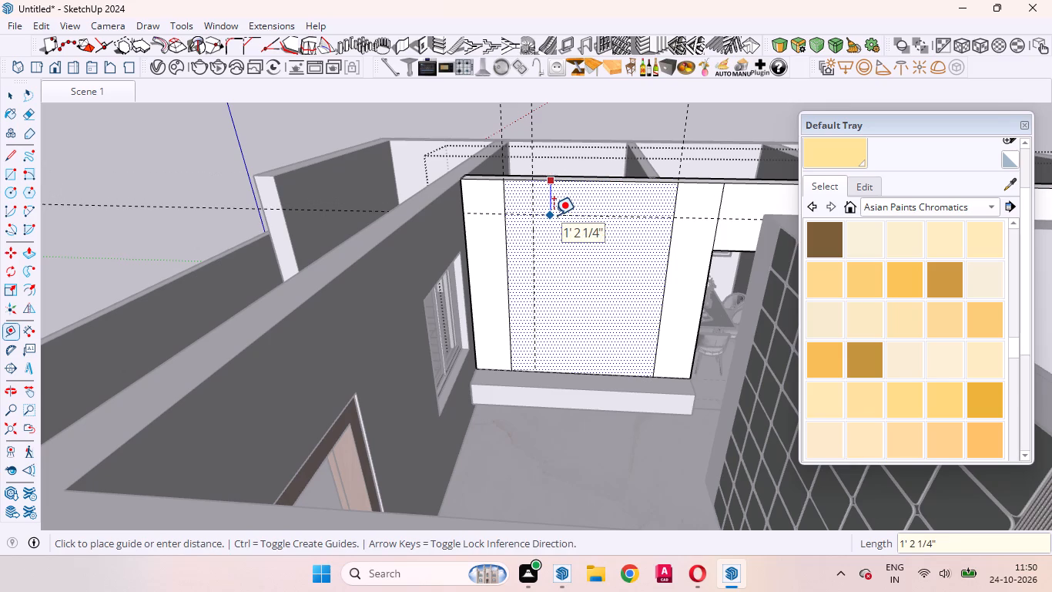
type("12")
key("Return")
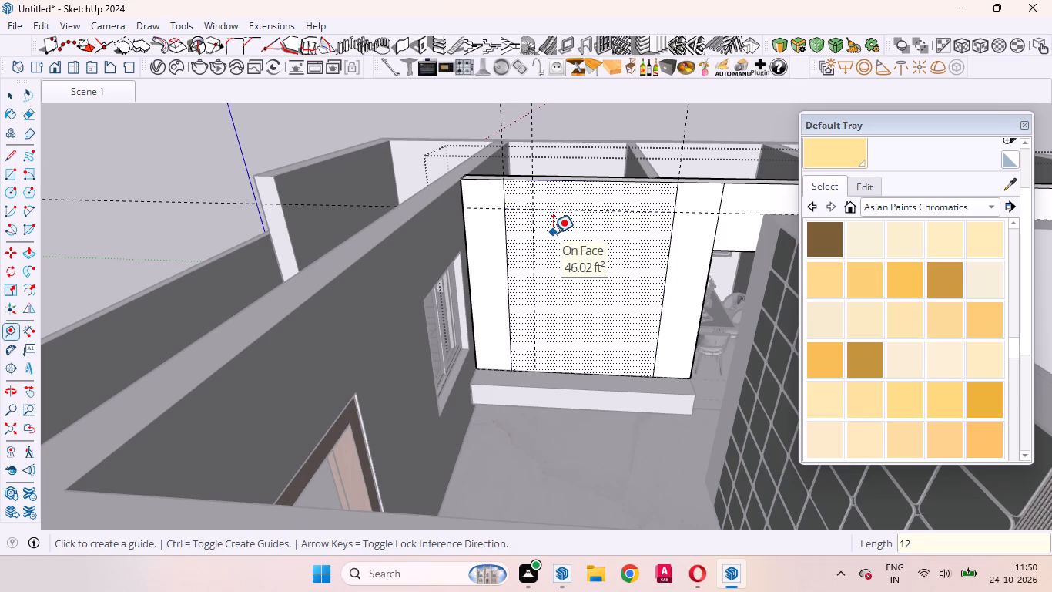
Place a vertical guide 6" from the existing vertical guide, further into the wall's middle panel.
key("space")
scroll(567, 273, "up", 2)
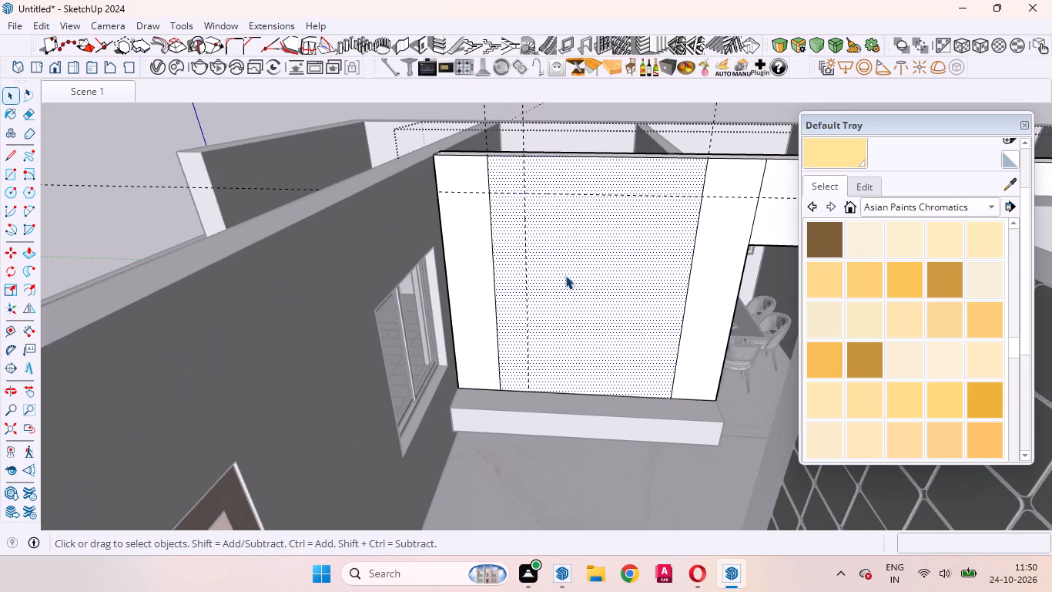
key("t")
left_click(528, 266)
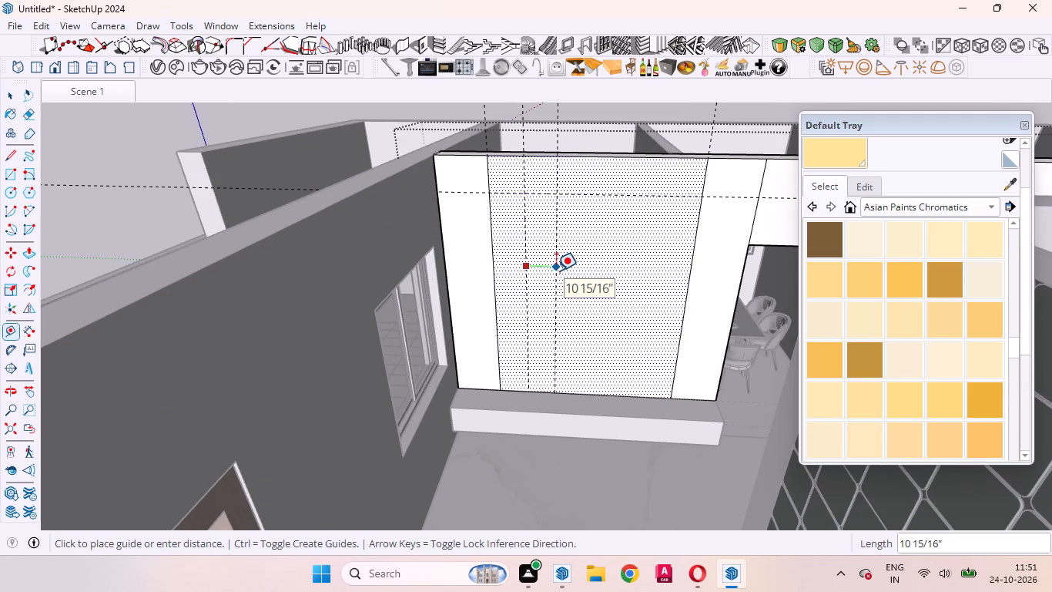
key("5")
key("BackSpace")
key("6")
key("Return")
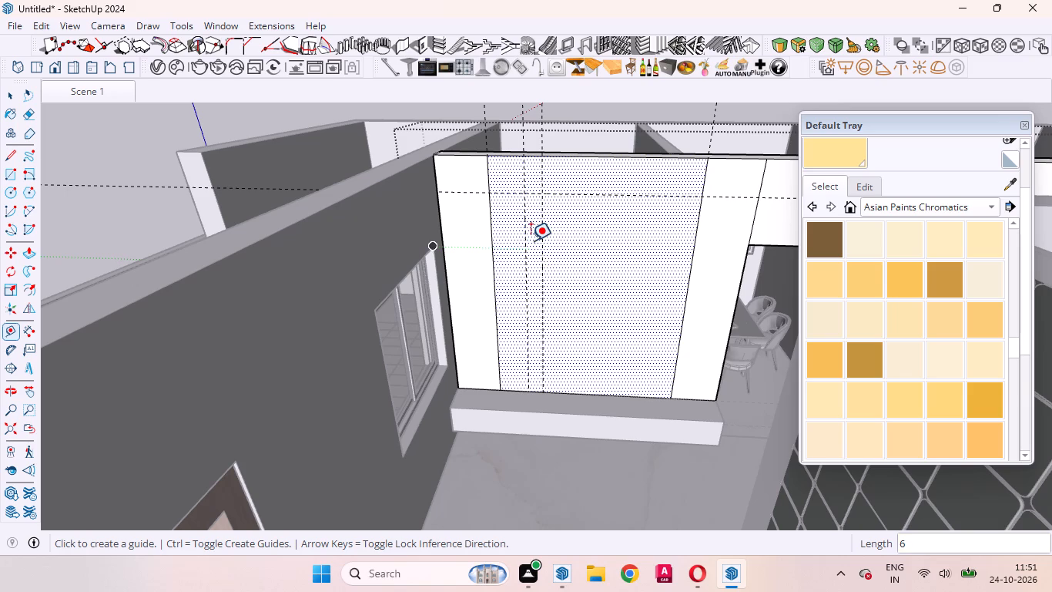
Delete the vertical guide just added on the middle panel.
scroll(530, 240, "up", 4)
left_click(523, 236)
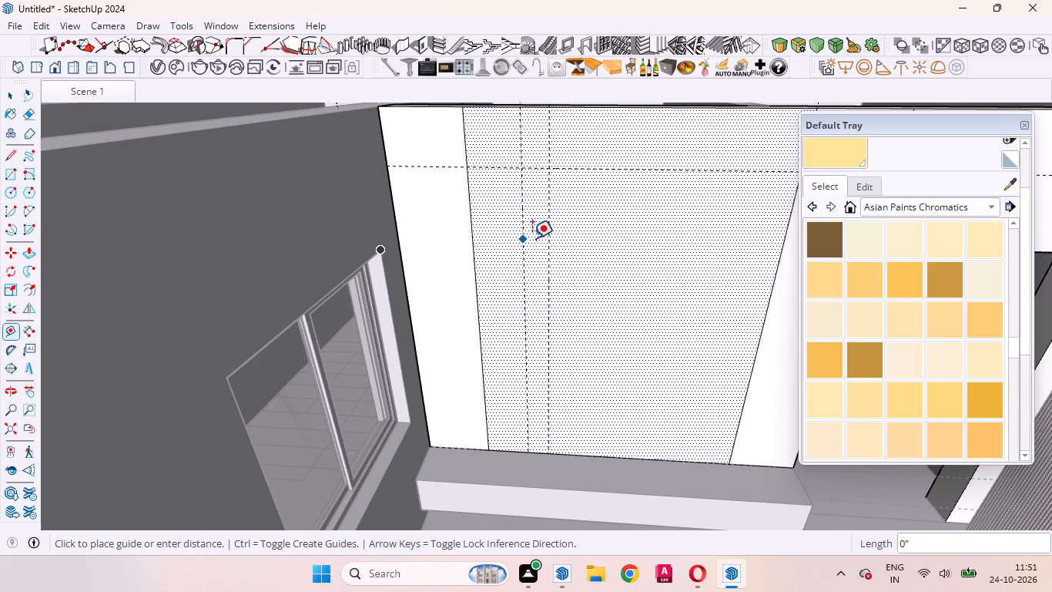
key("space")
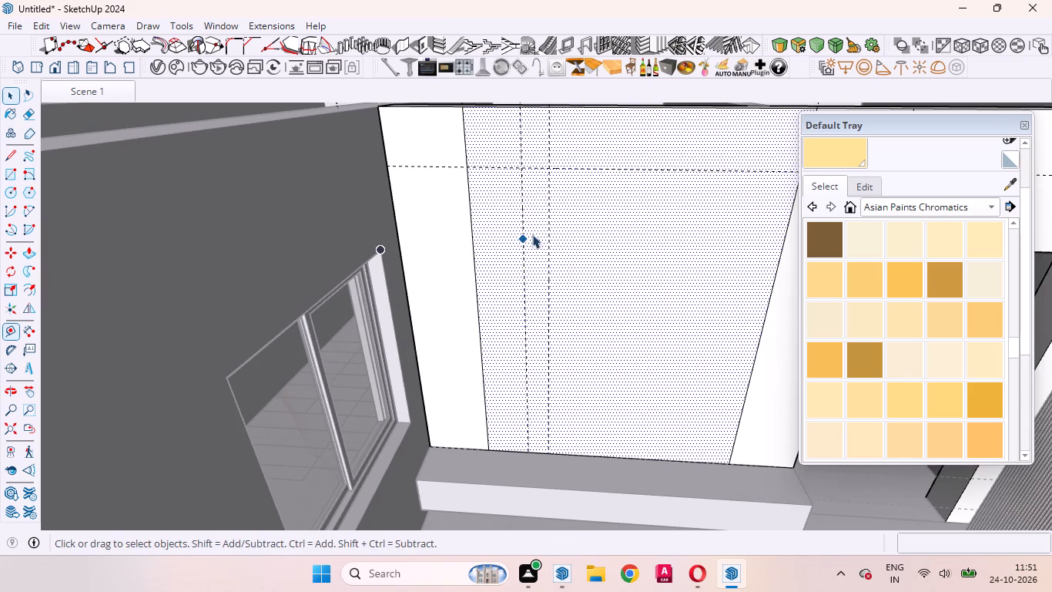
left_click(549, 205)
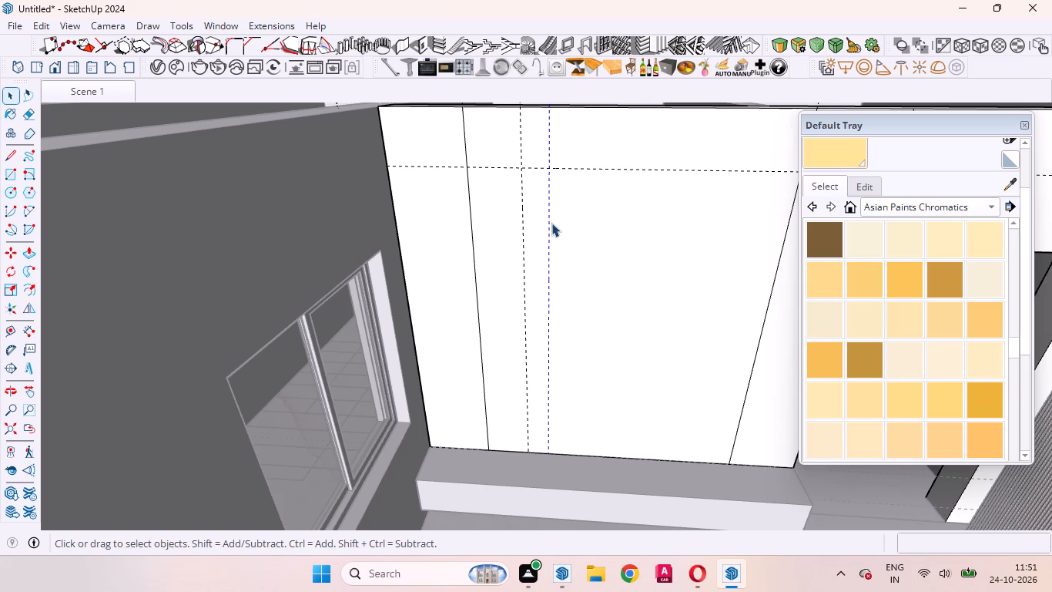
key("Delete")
Select the middle panel and place two horizontal guides 6" and 3" below its existing horizontal guide.
left_click(506, 225)
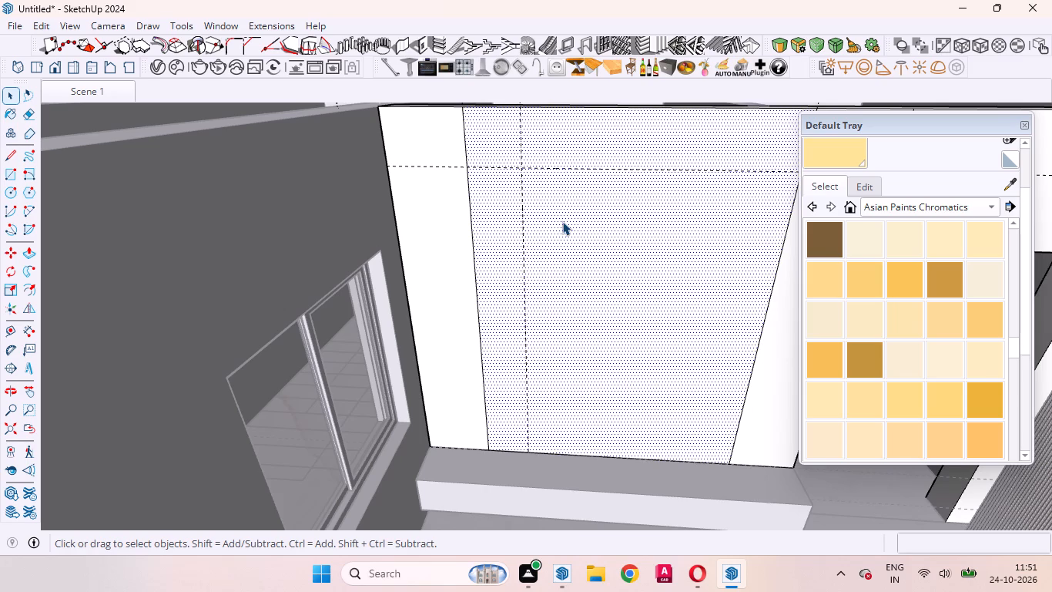
key("t")
left_click(496, 169)
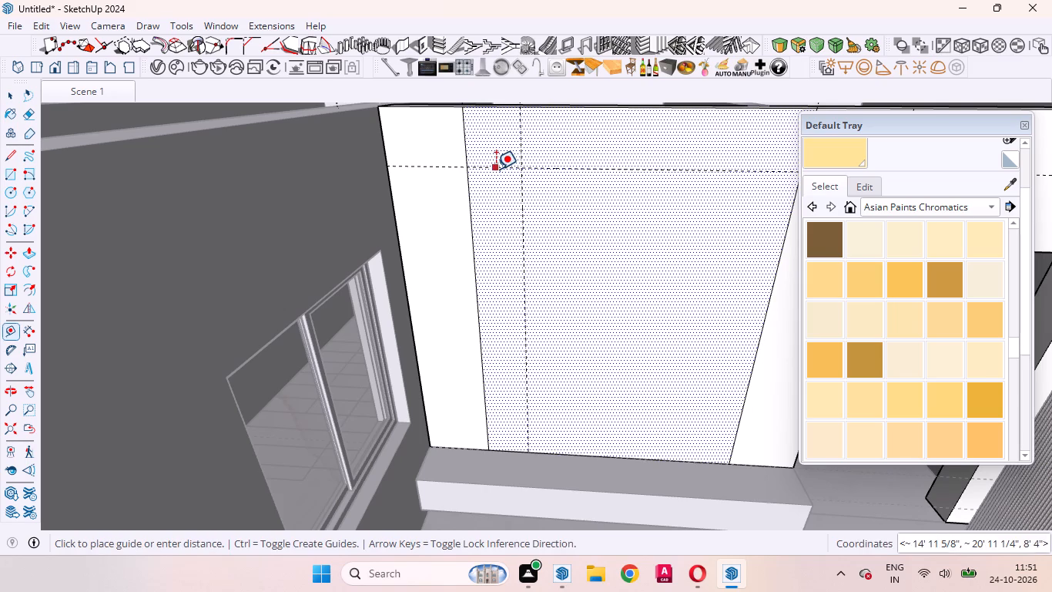
key("6")
key("Return")
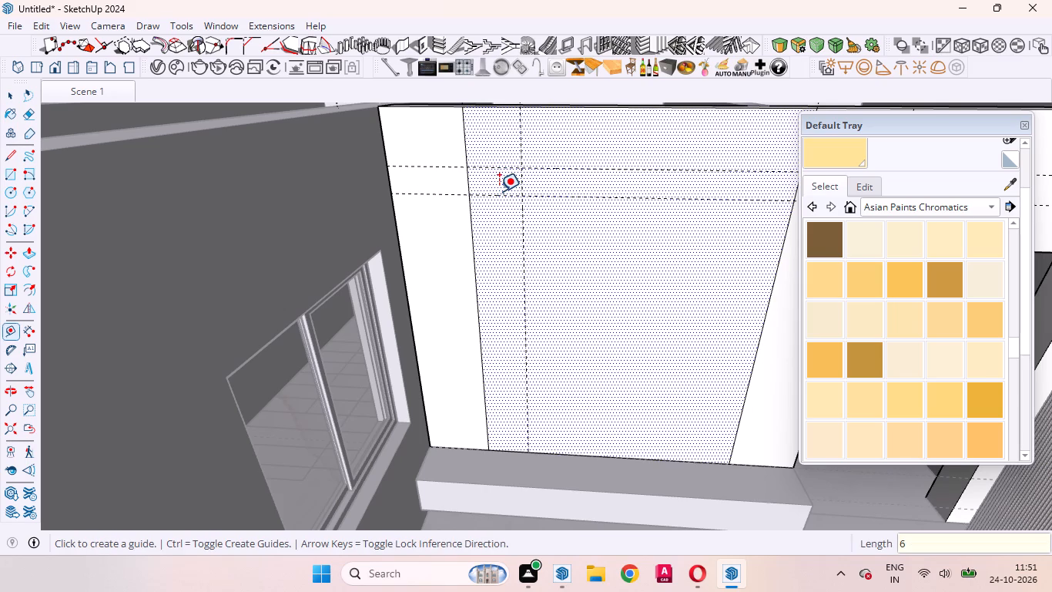
key("space")
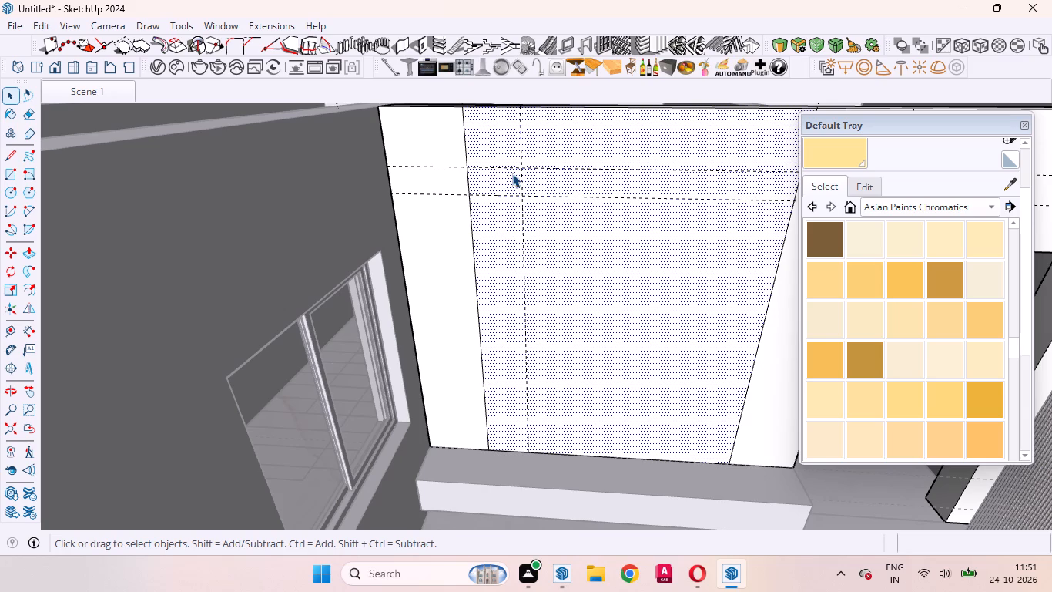
key("t")
left_click(501, 163)
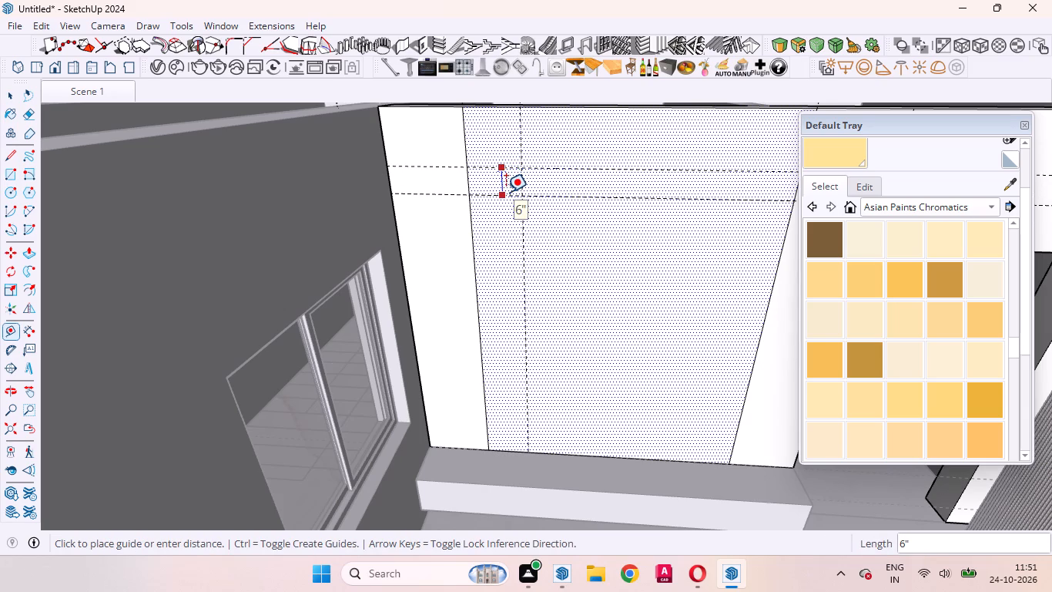
key("3")
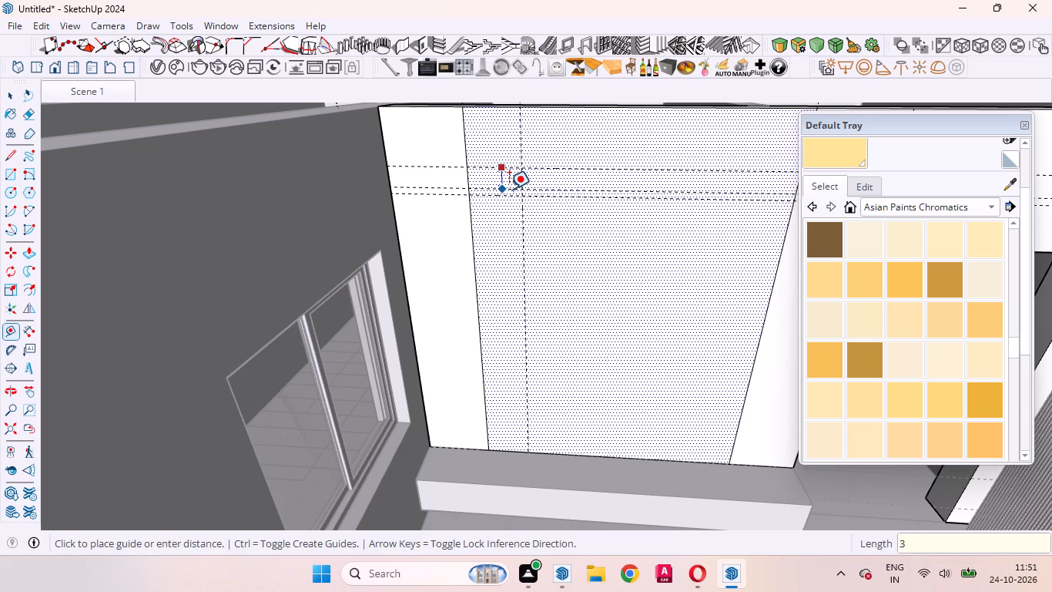
key("Return")
key("space")
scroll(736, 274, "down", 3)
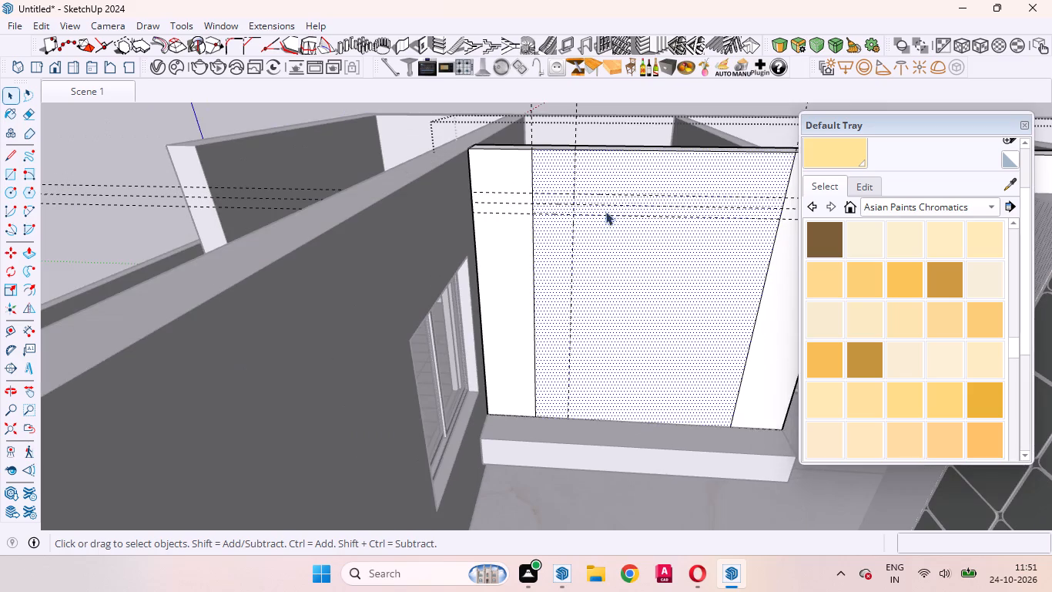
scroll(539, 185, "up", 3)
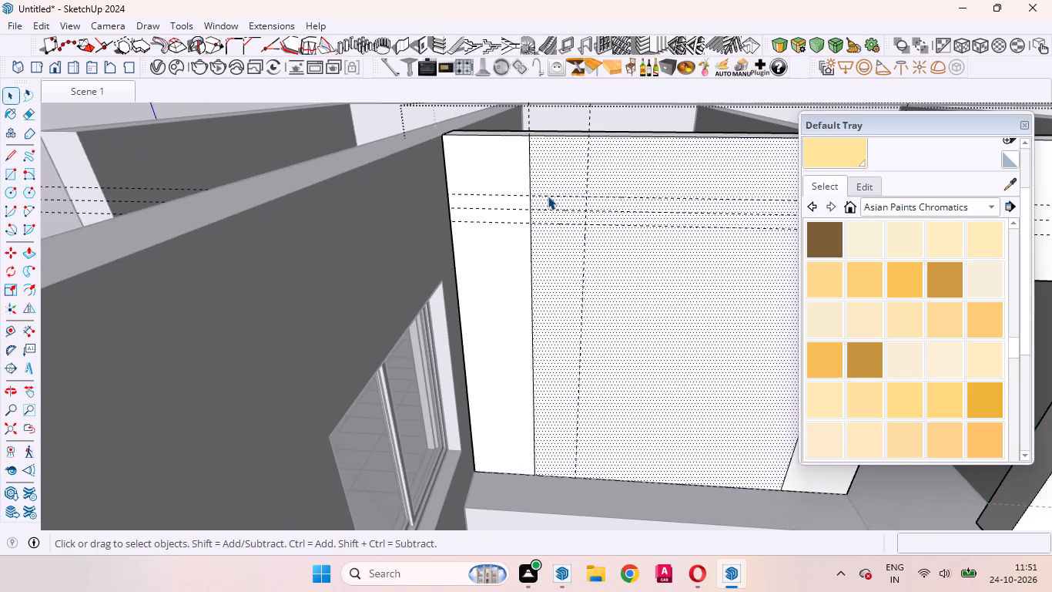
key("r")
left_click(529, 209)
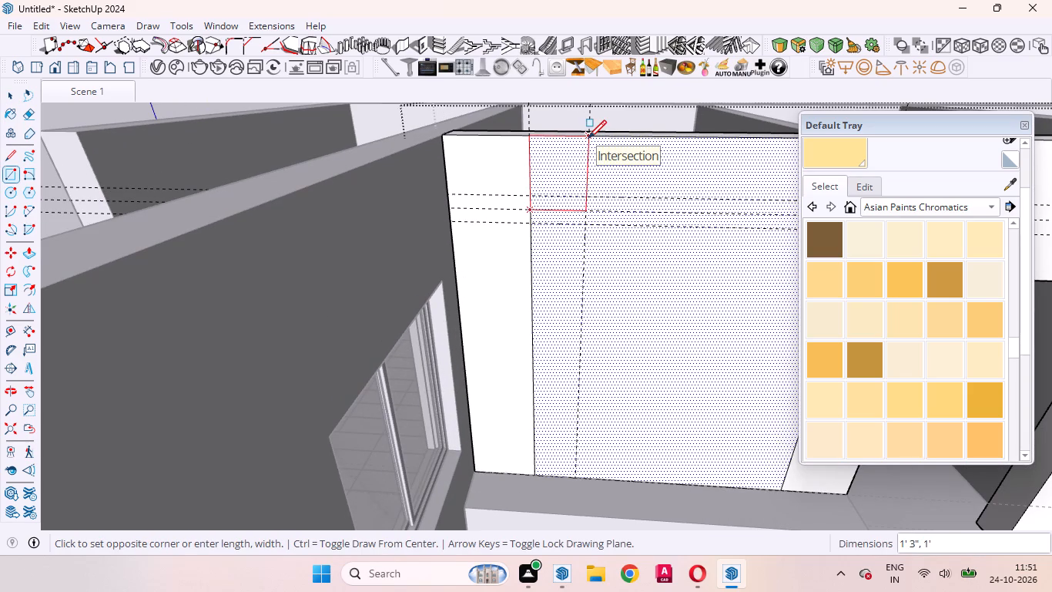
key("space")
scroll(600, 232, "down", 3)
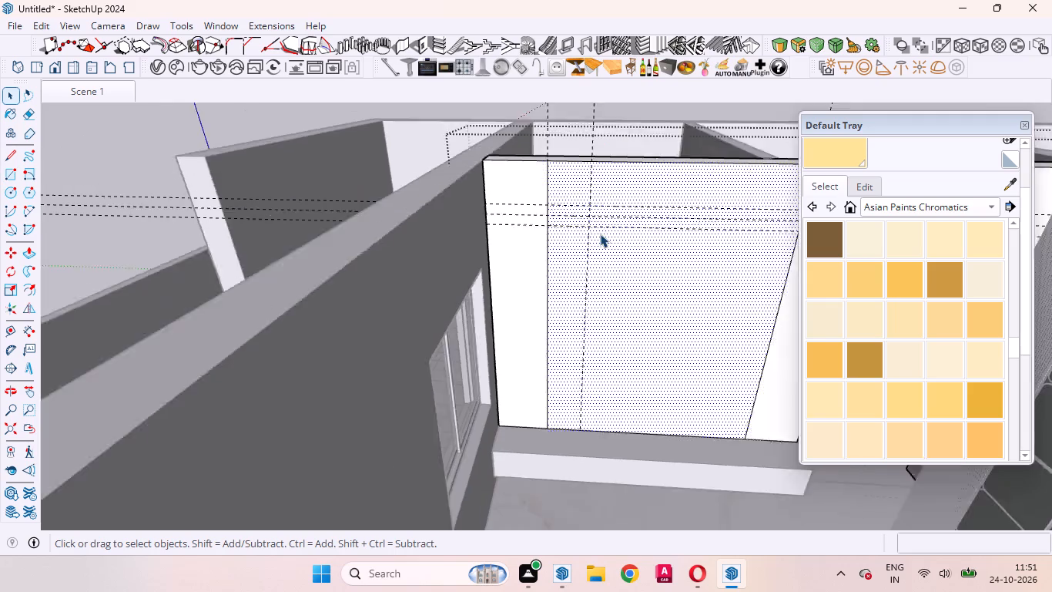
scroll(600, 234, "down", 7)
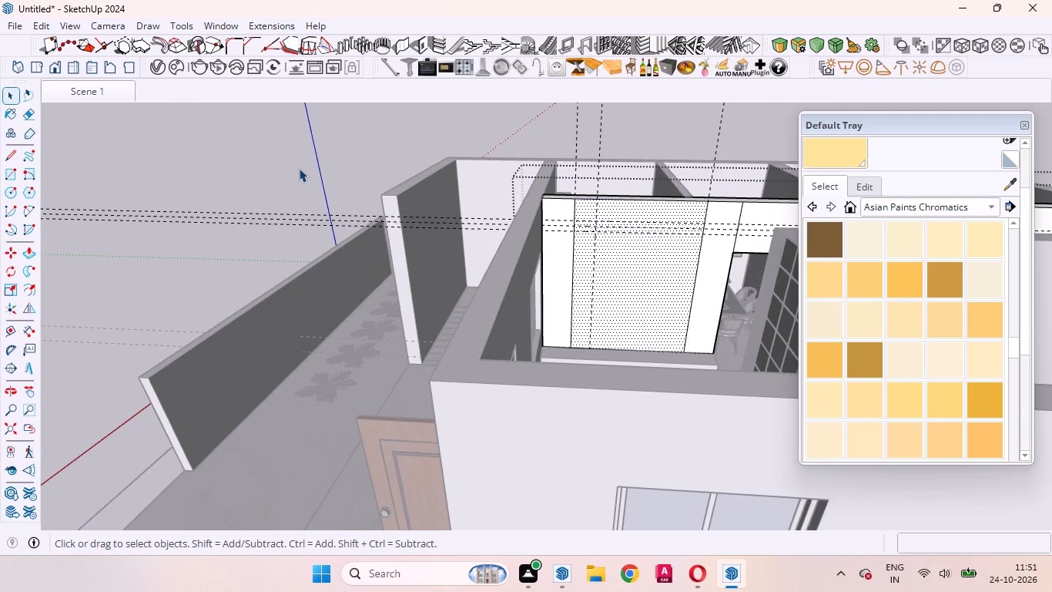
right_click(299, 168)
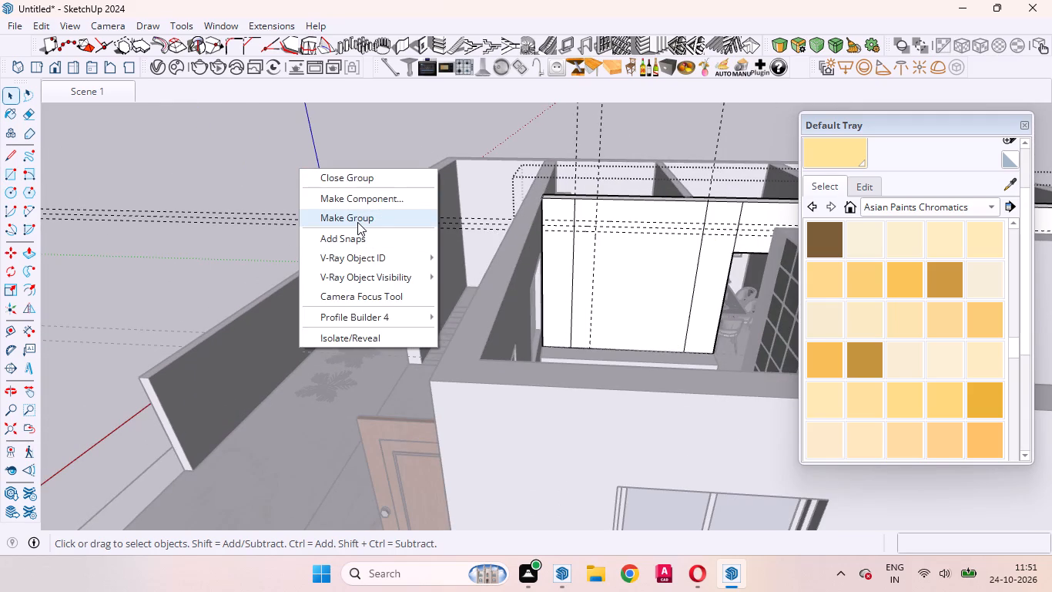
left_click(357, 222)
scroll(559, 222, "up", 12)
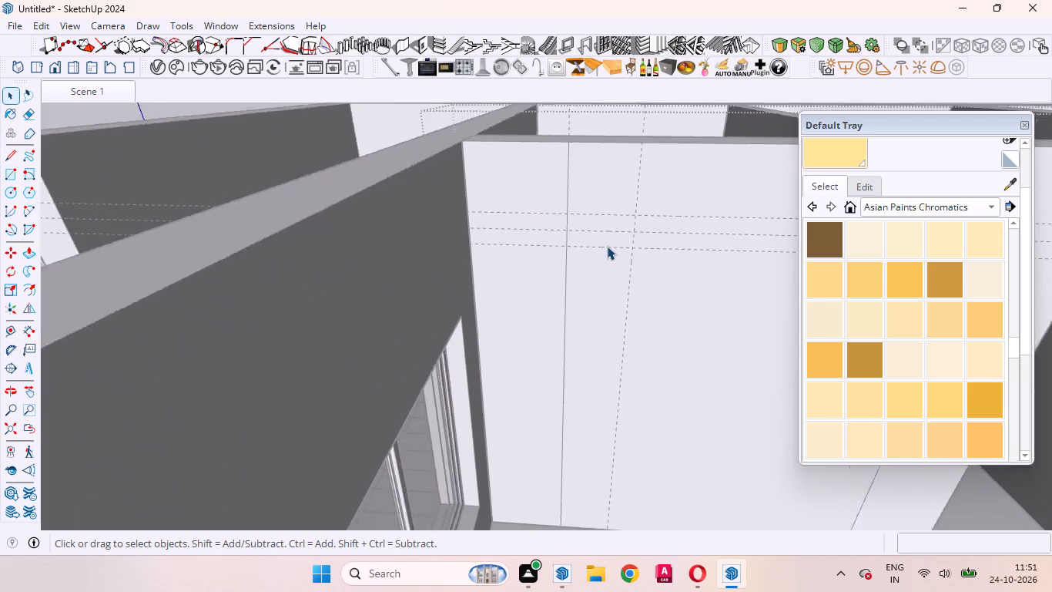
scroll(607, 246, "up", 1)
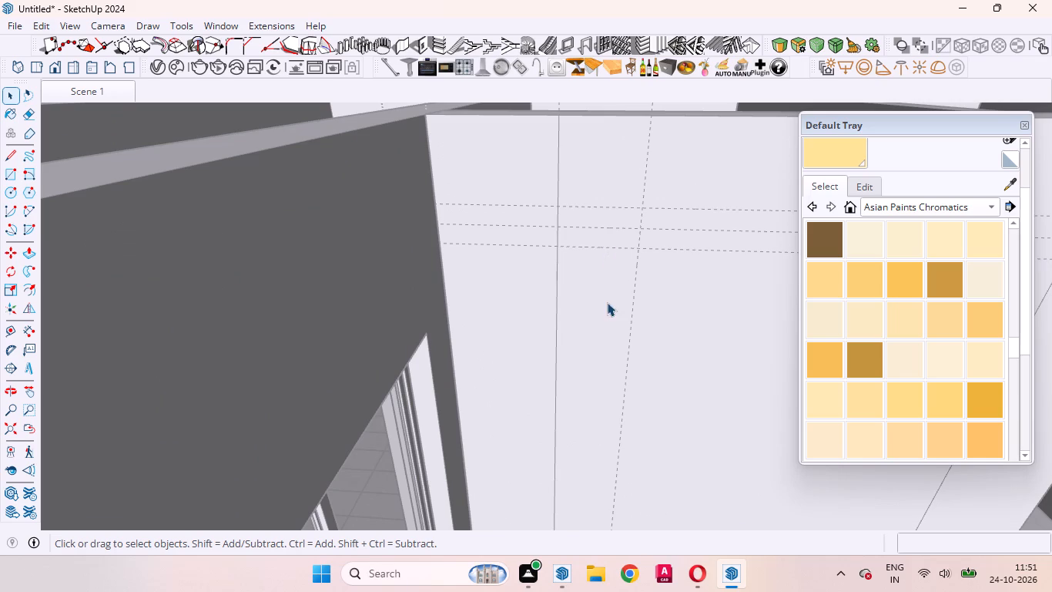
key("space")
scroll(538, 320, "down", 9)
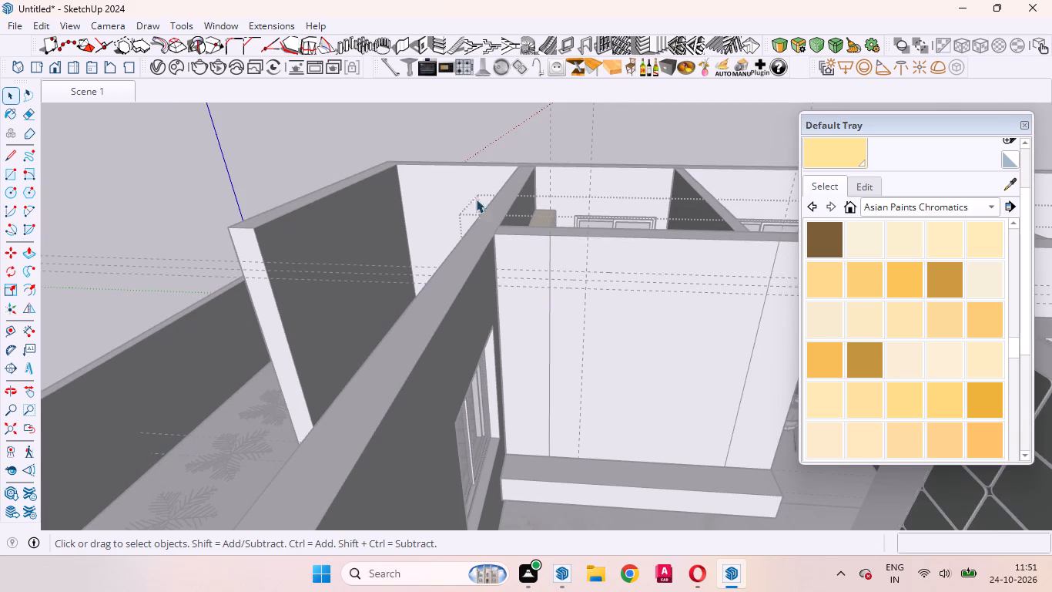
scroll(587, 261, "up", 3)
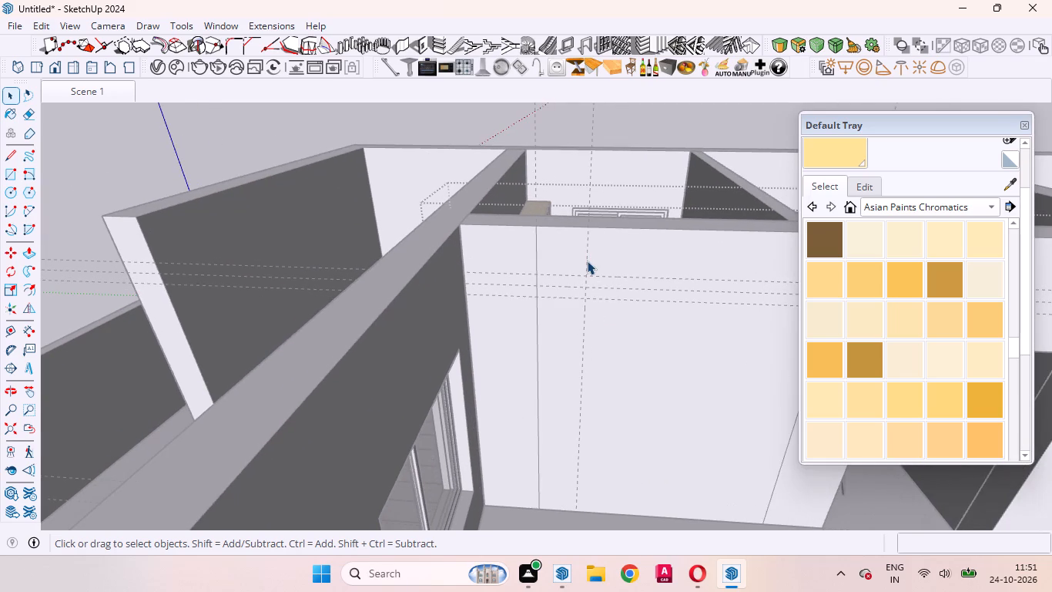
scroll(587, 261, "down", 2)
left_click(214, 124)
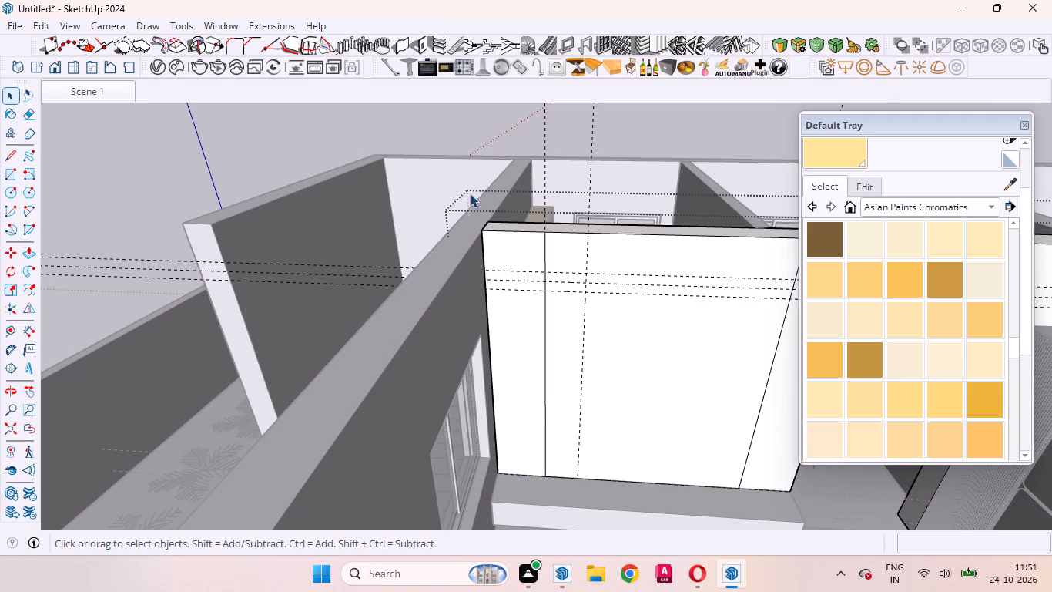
Move the middle panel's vertical guide 3" further from the panel's window-side edge.
left_click(586, 254)
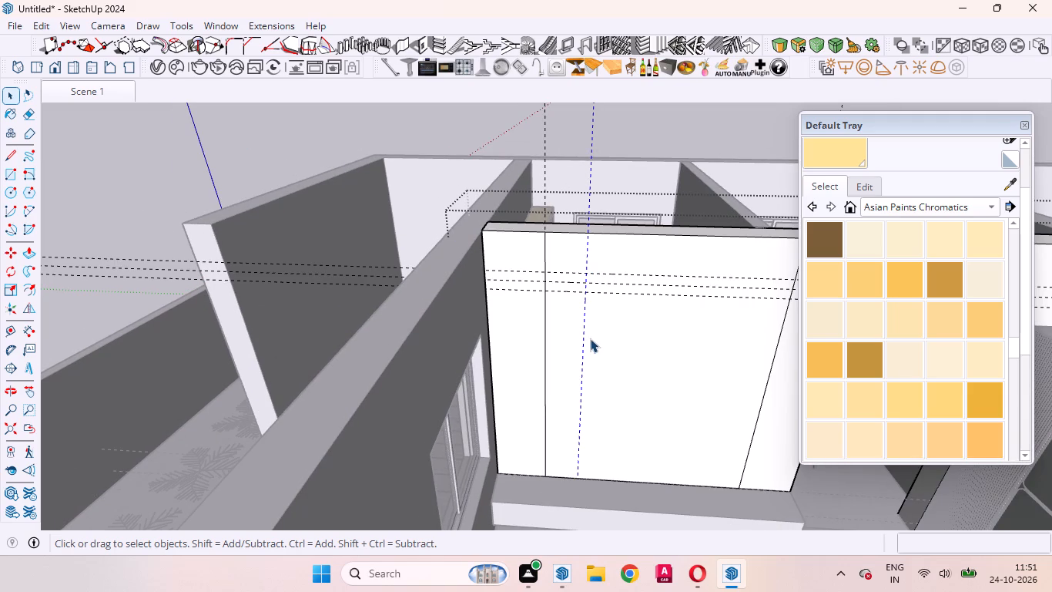
key("m")
left_click(594, 339)
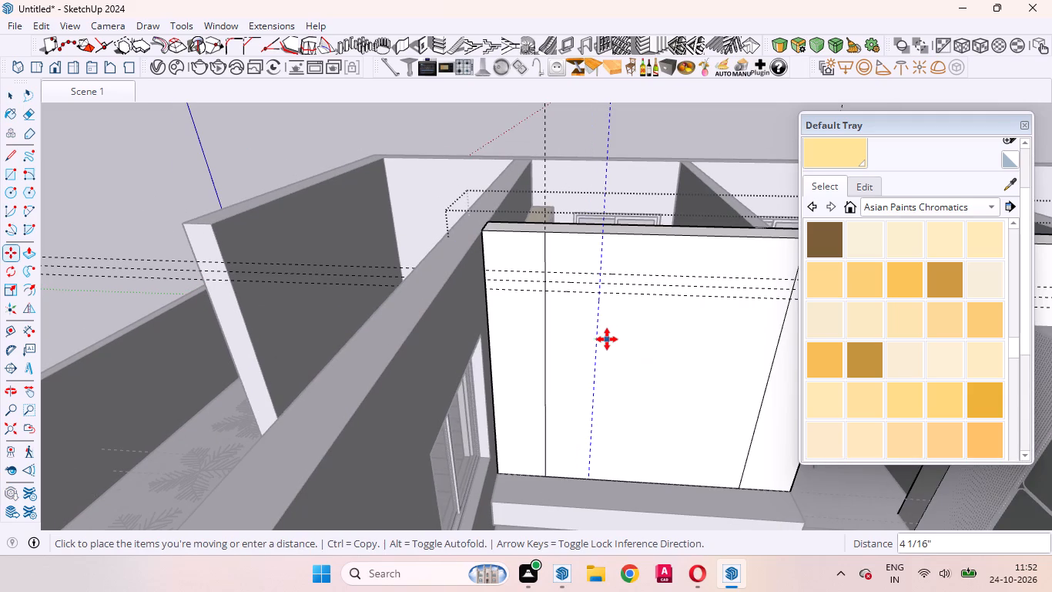
key("3")
key("Return")
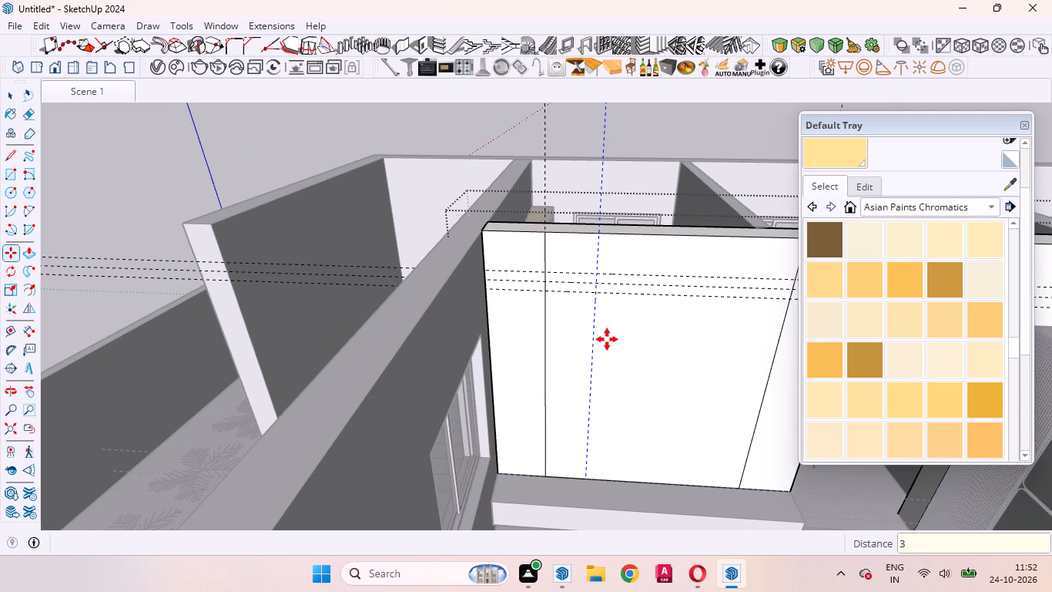
key("space")
Close the wall group and start a new empty group outside it.
scroll(594, 320, "down", 2)
middle_click_drag(588, 327, 575, 304)
middle_click(575, 304)
right_click(173, 163)
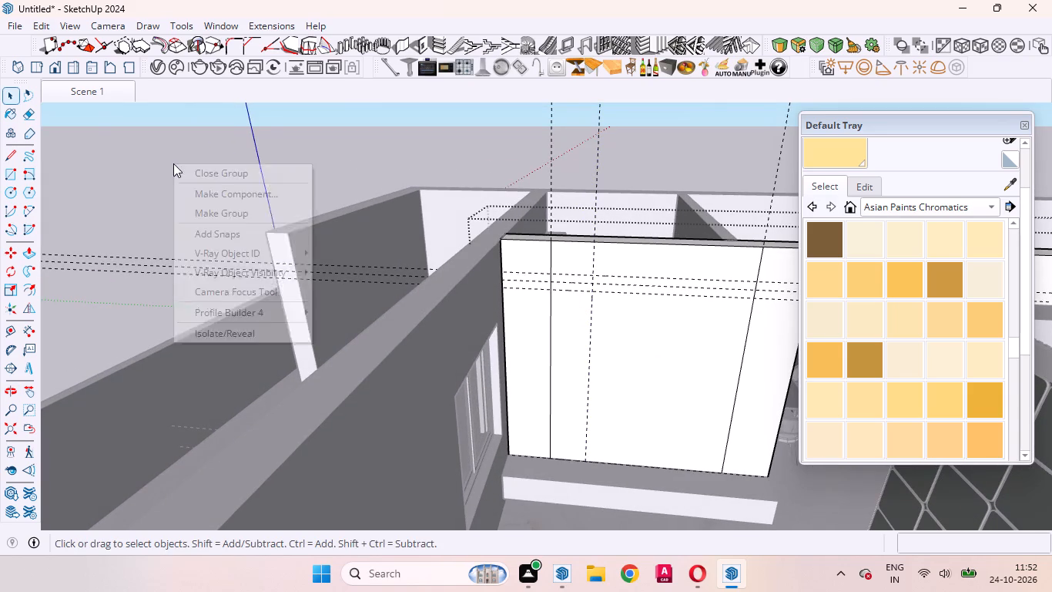
double_click(158, 208)
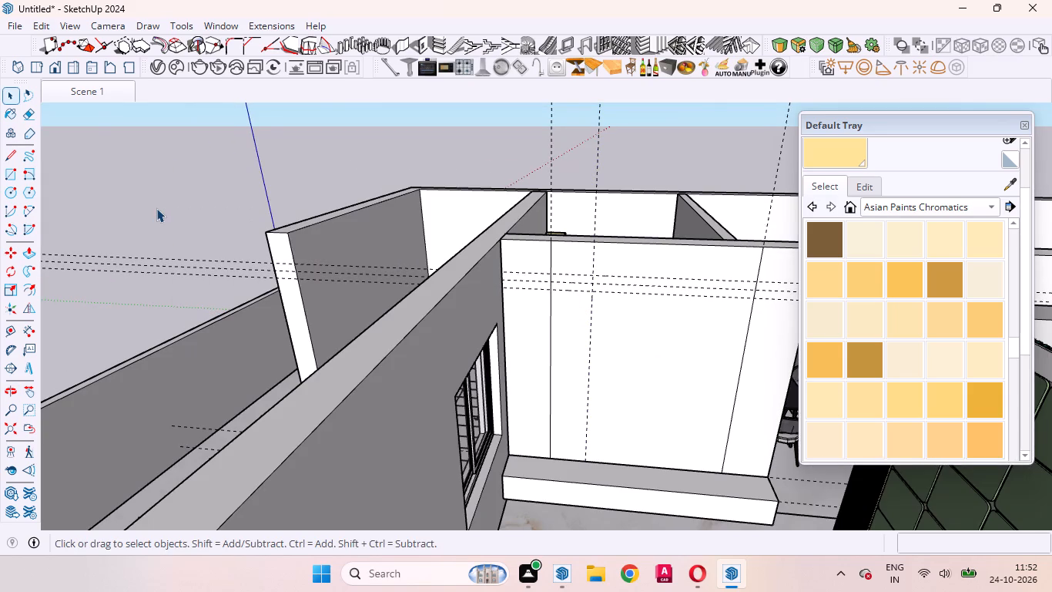
right_click(159, 203)
left_click(200, 250)
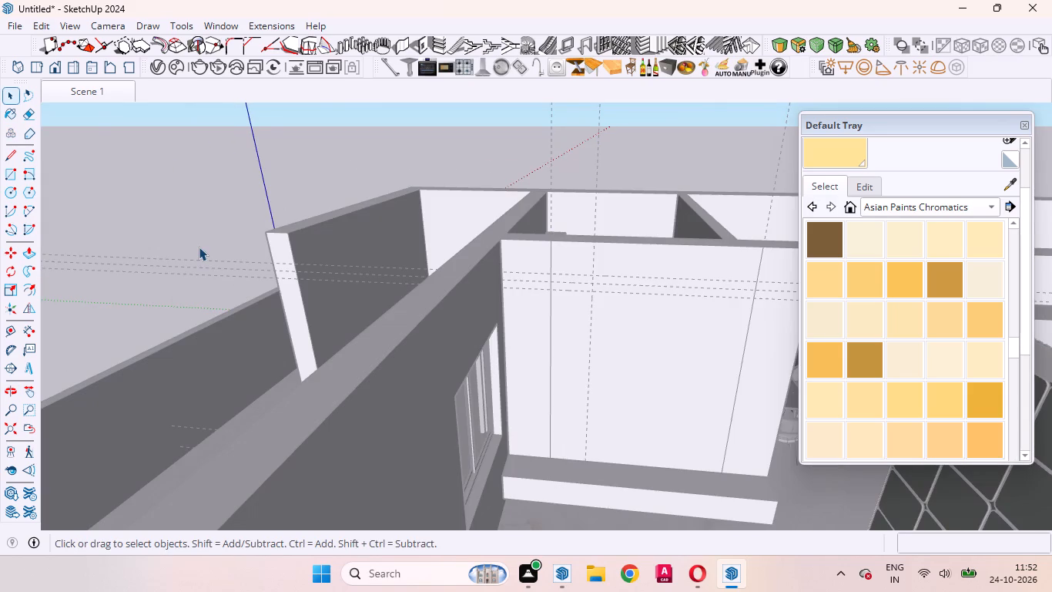
Draw a 1' 6" by 1' 3" rectangle in the middle panel's upper window-side corner, from the lowest horizontal guide to the top edge.
key("r")
scroll(375, 234, "up", 8)
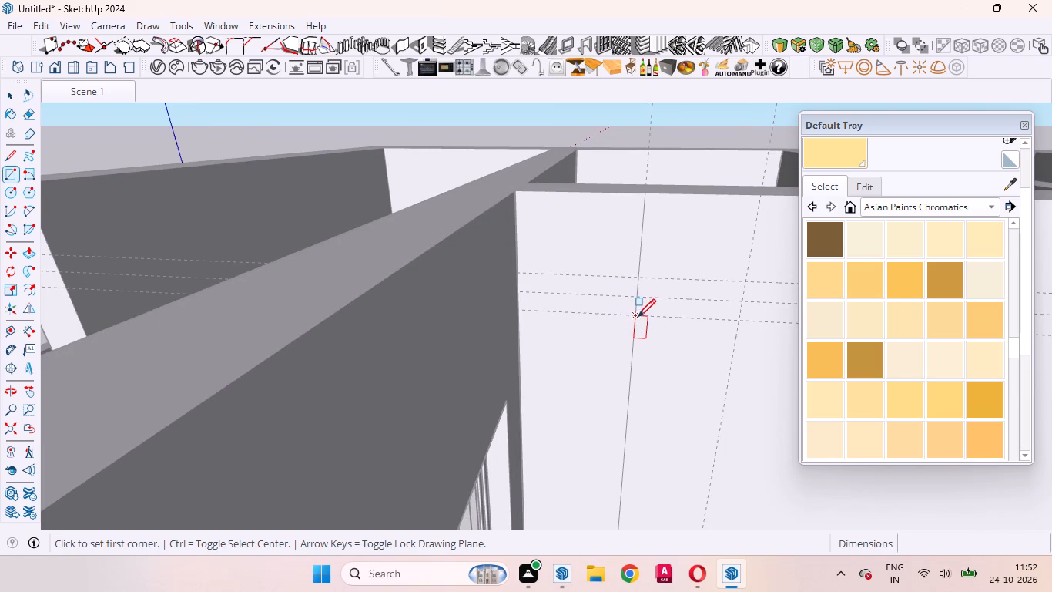
left_click(638, 317)
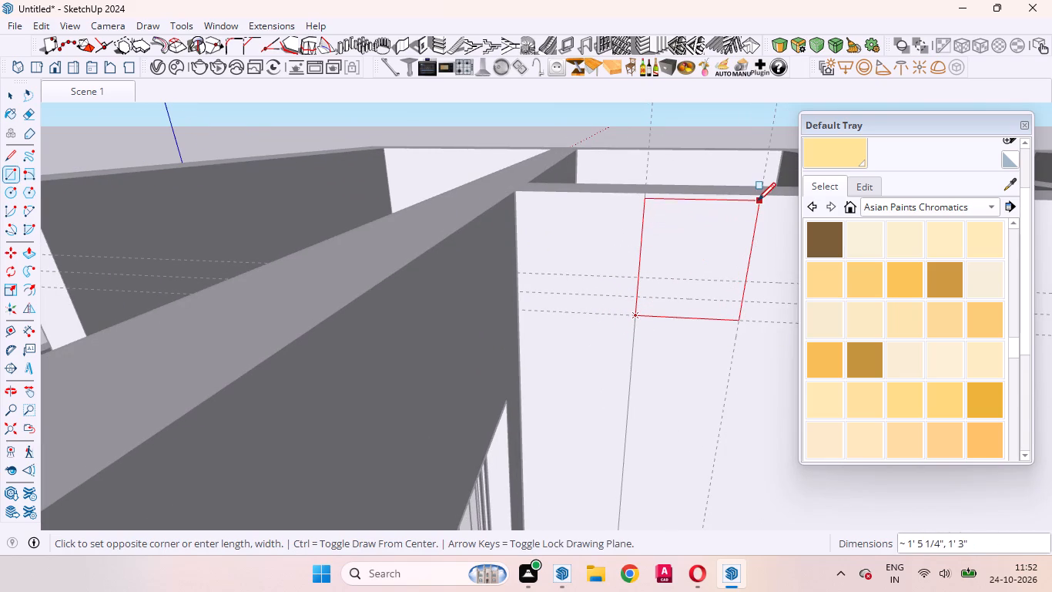
left_click(758, 197)
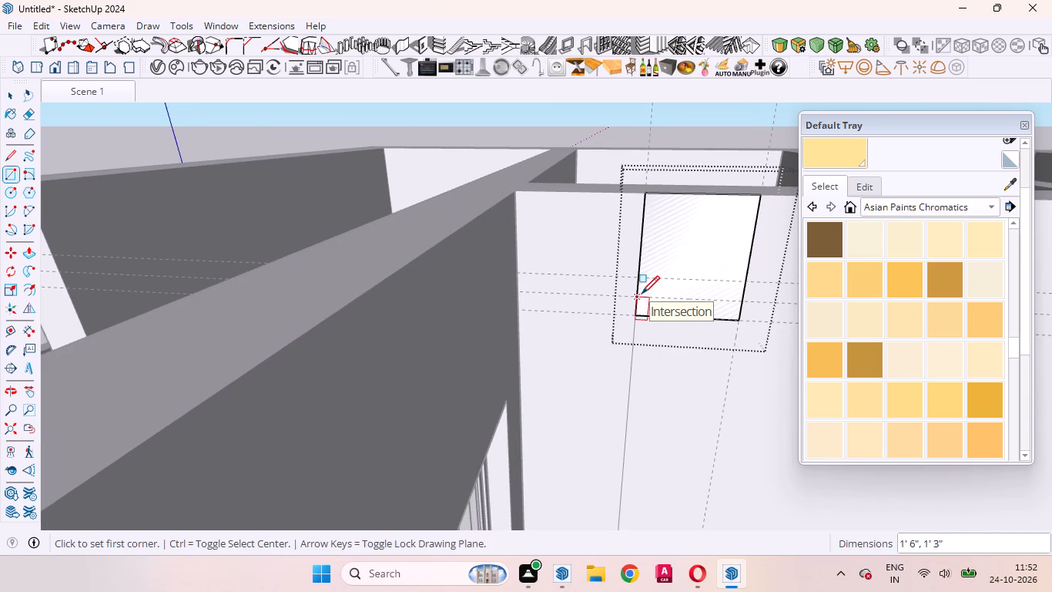
key("space")
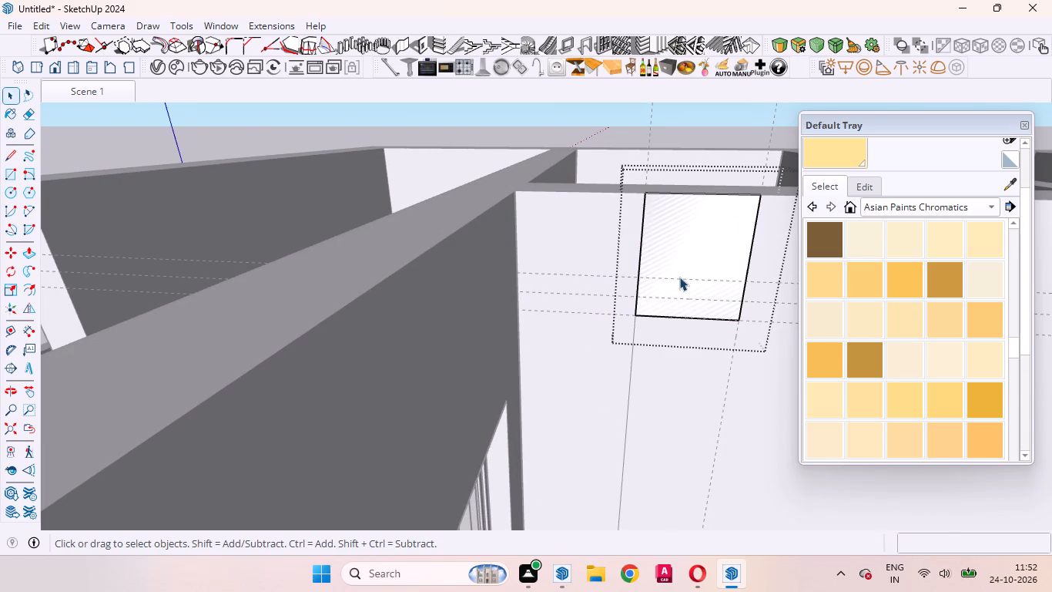
Extrude the new rectangle 12 mm out from the wall with Push/Pull.
key("p")
left_click_drag(682, 266, 682, 274)
key("1")
type("2mm")
key("Return")
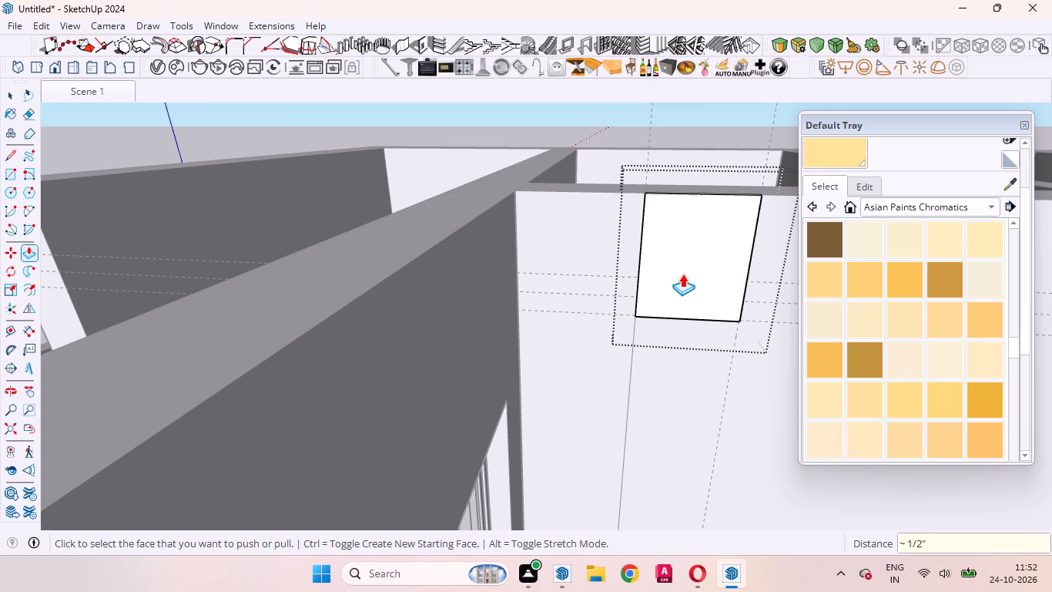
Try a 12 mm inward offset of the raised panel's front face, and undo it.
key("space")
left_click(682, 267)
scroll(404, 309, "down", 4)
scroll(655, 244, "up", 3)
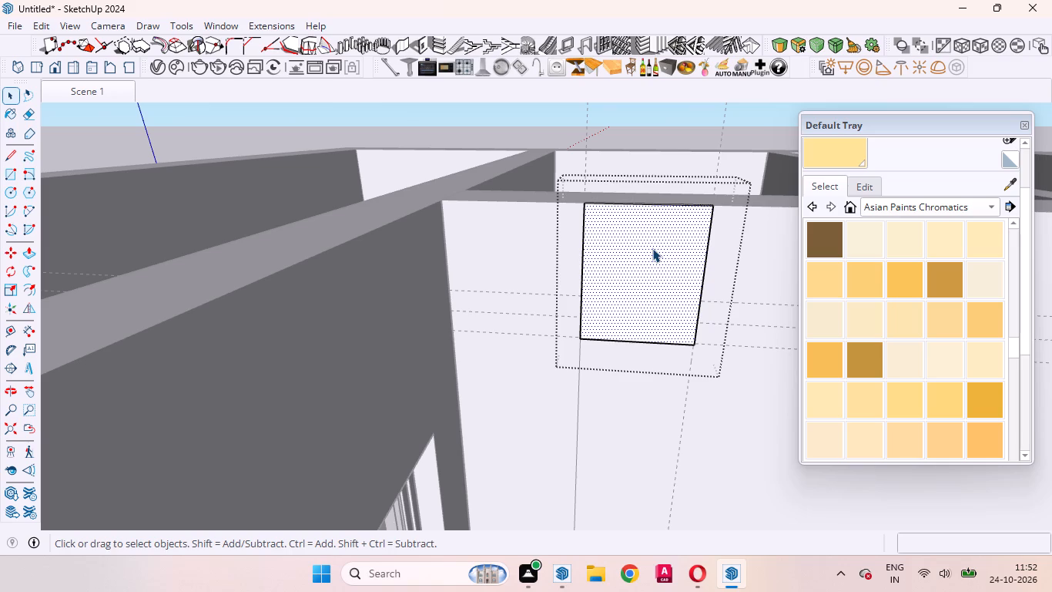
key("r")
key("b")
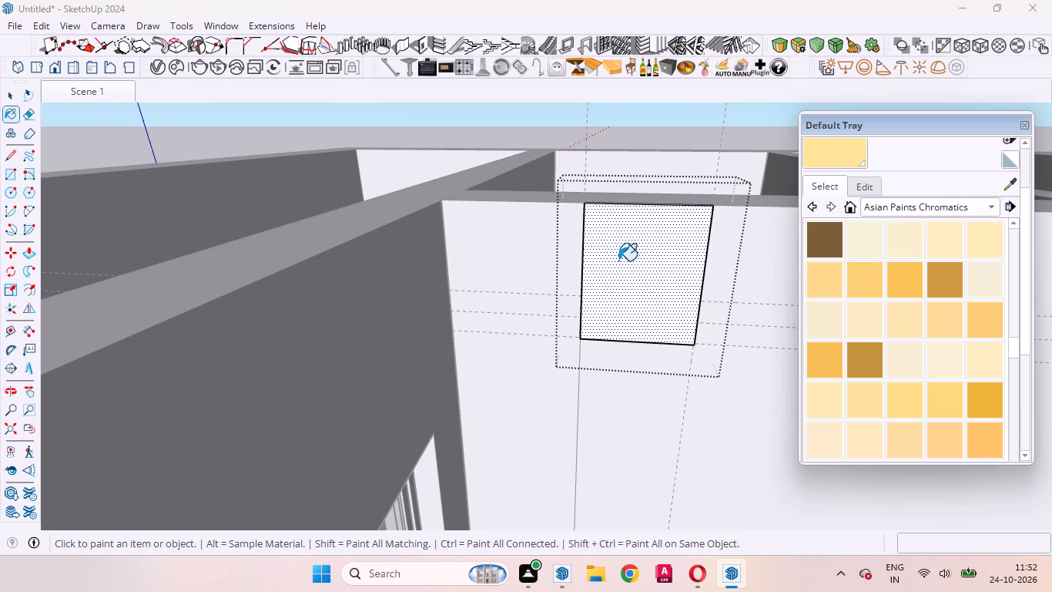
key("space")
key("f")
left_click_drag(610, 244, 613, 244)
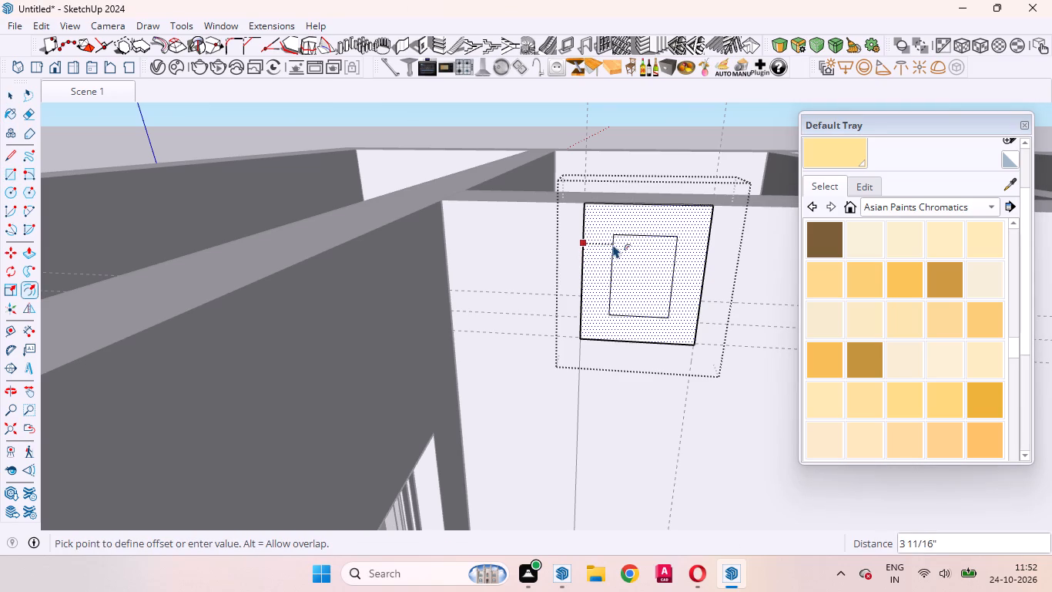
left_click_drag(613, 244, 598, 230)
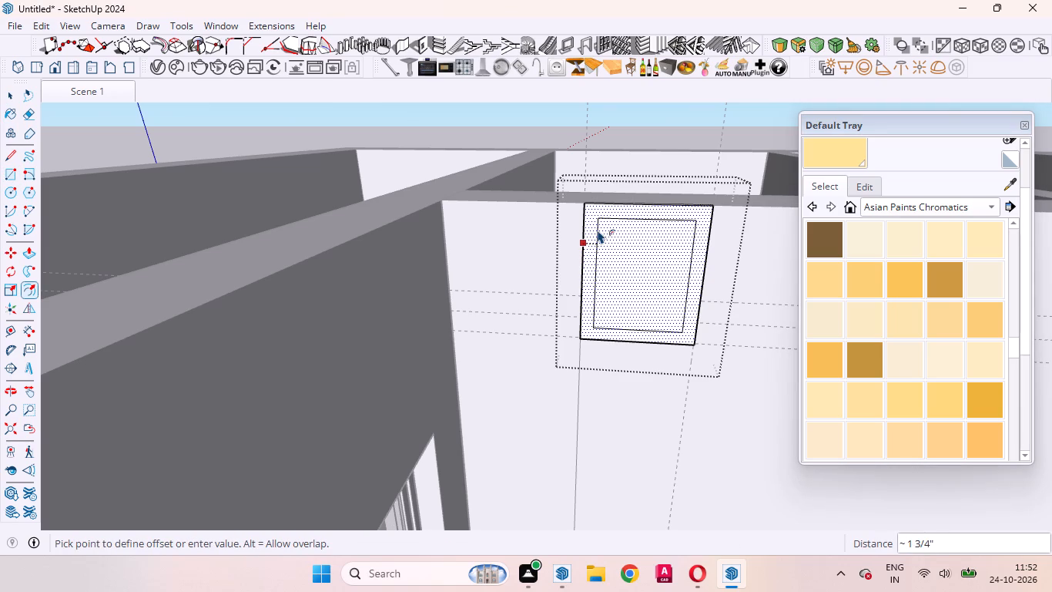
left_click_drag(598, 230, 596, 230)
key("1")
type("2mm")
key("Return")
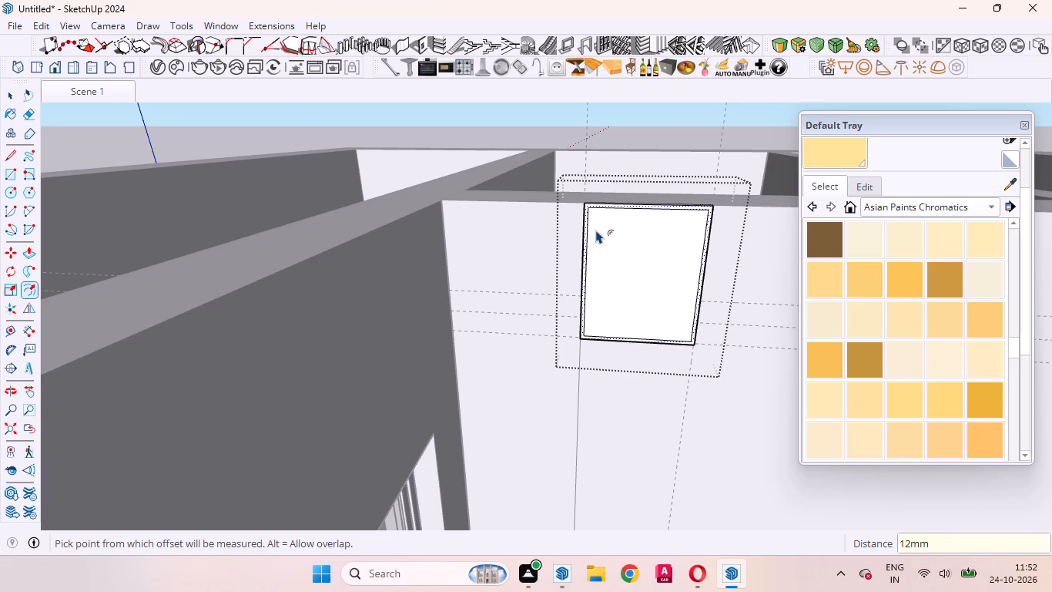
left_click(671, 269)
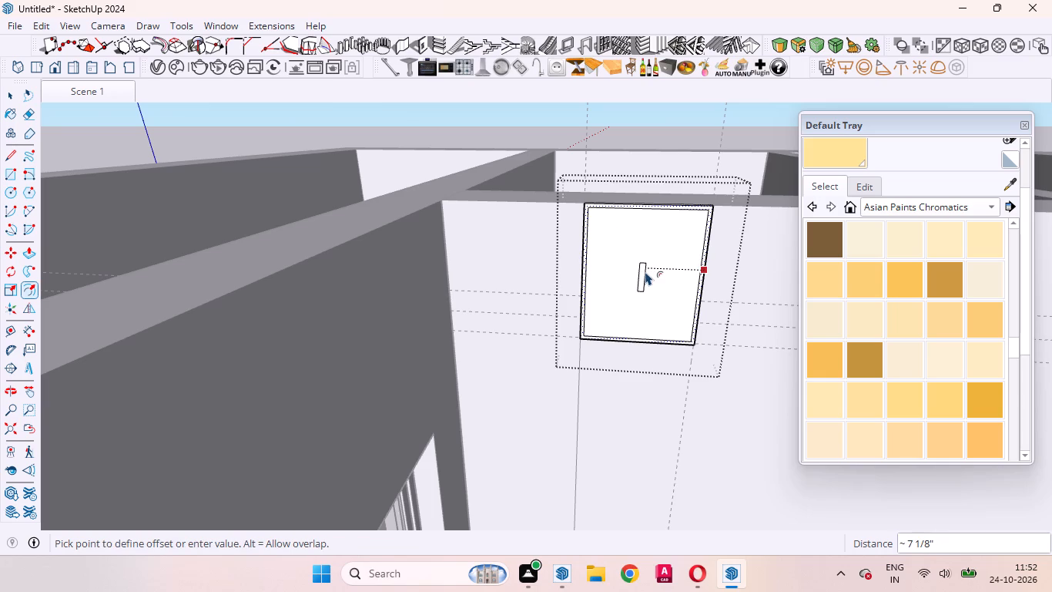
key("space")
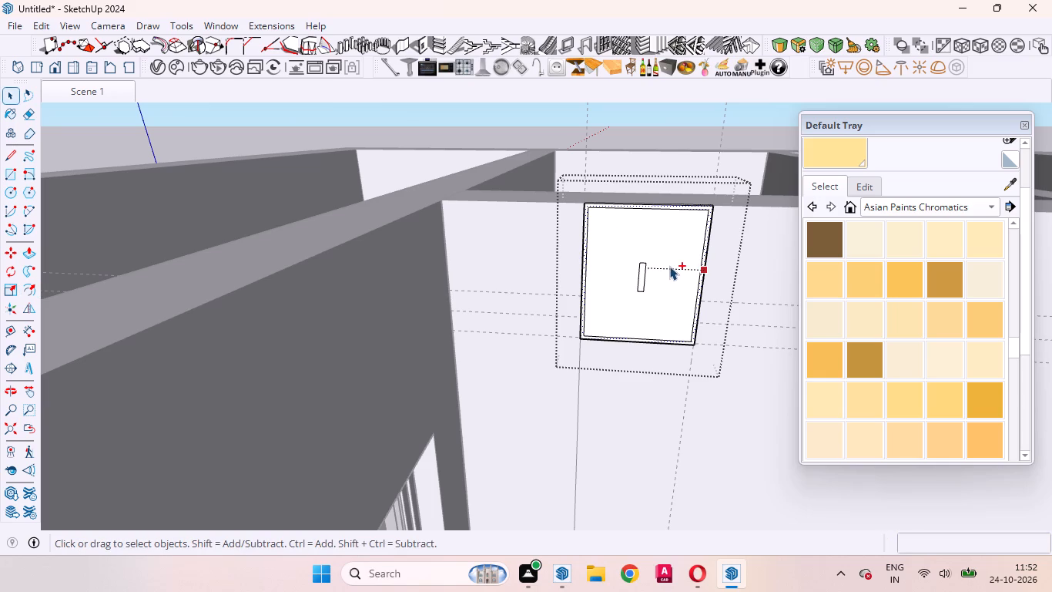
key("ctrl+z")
Offset the raised panel's front face freehand inward to leave a narrow border on all sides.
key("f")
left_click_drag(597, 258, 598, 253)
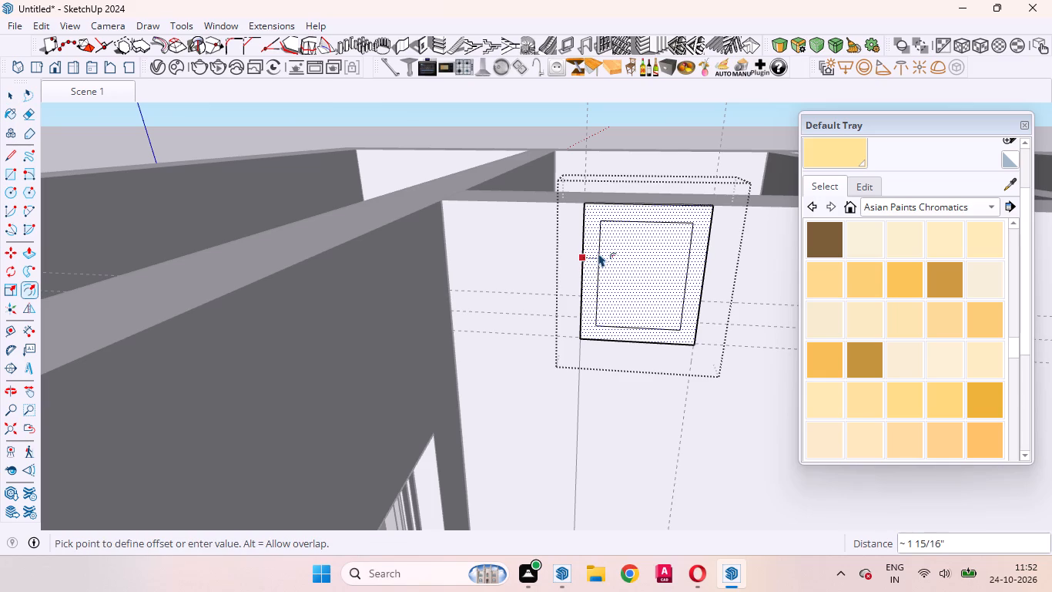
left_click_drag(598, 253, 598, 252)
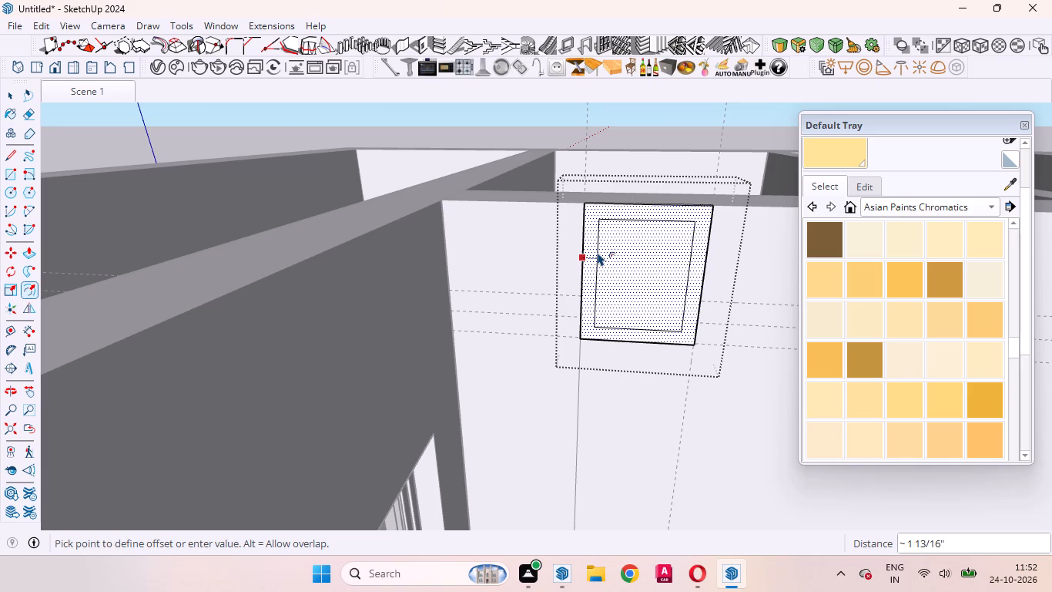
left_click_drag(598, 252, 594, 249)
key("space")
Recess the inner face of the raised panel 6 mm with Push/Pull.
left_click(629, 261)
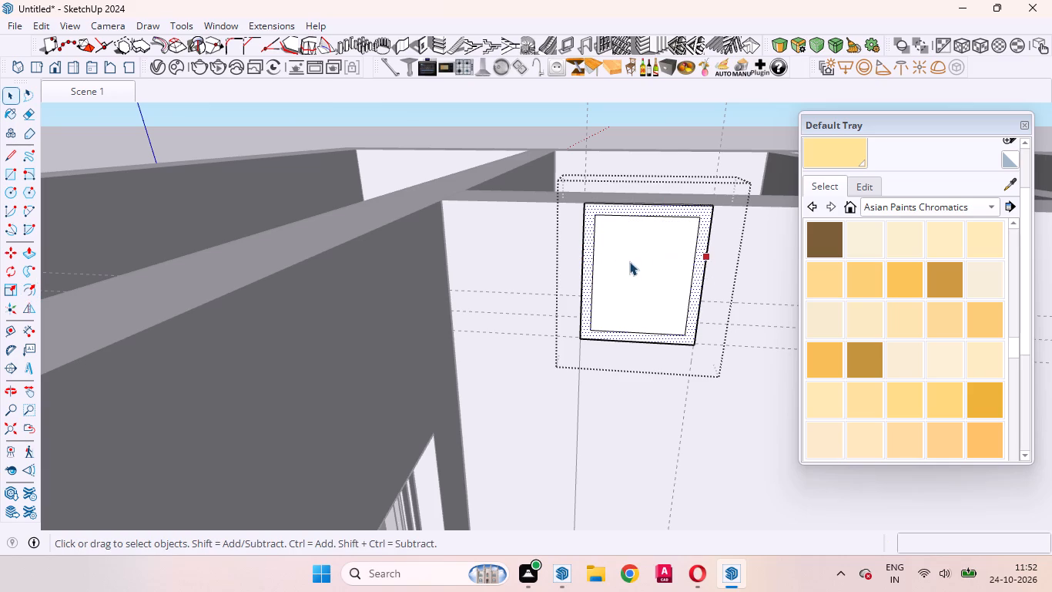
key("p")
left_click(644, 280)
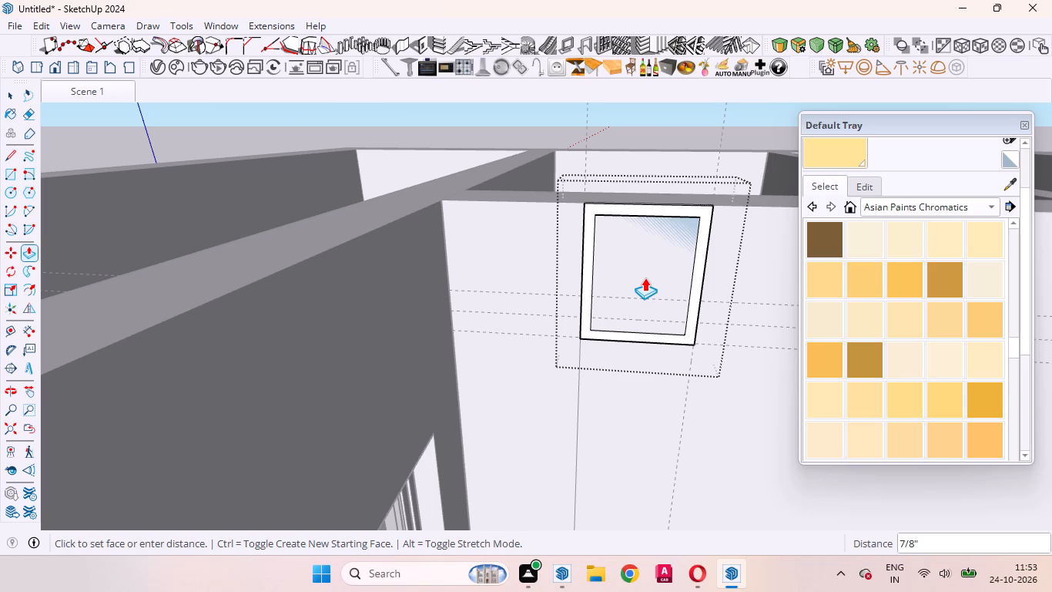
key("6")
type("mm")
key("Return")
key("space")
Round the four corner edges of the panel's recess with an edge offset of about 1/2" and 6 segments.
scroll(680, 229, "up", 6)
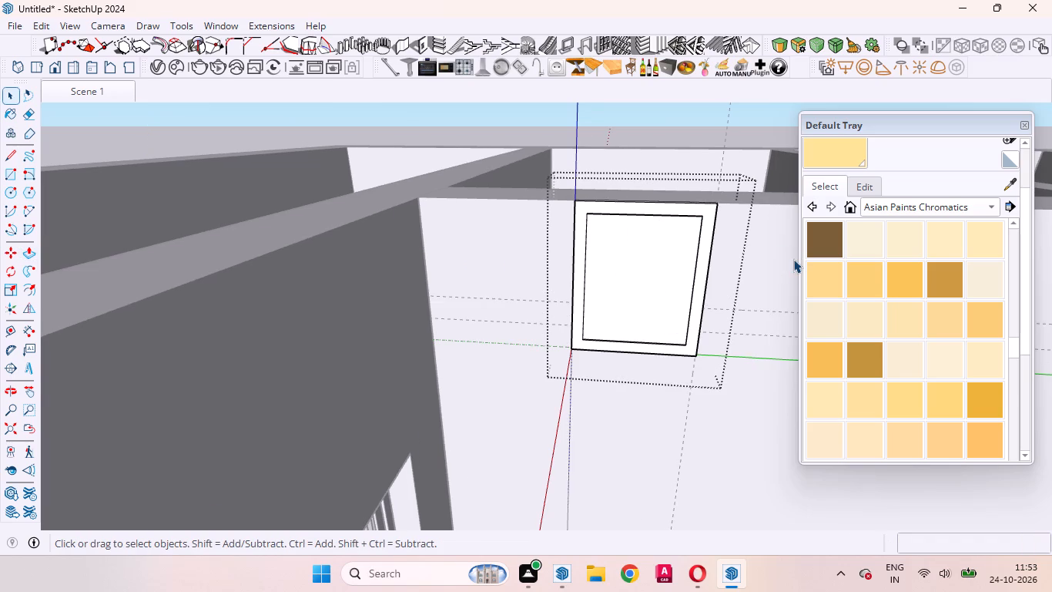
scroll(647, 251, "up", 15)
middle_click_drag(569, 209, 514, 133)
scroll(521, 154, "up", 1)
scroll(567, 322, "down", 5)
scroll(476, 158, "up", 18)
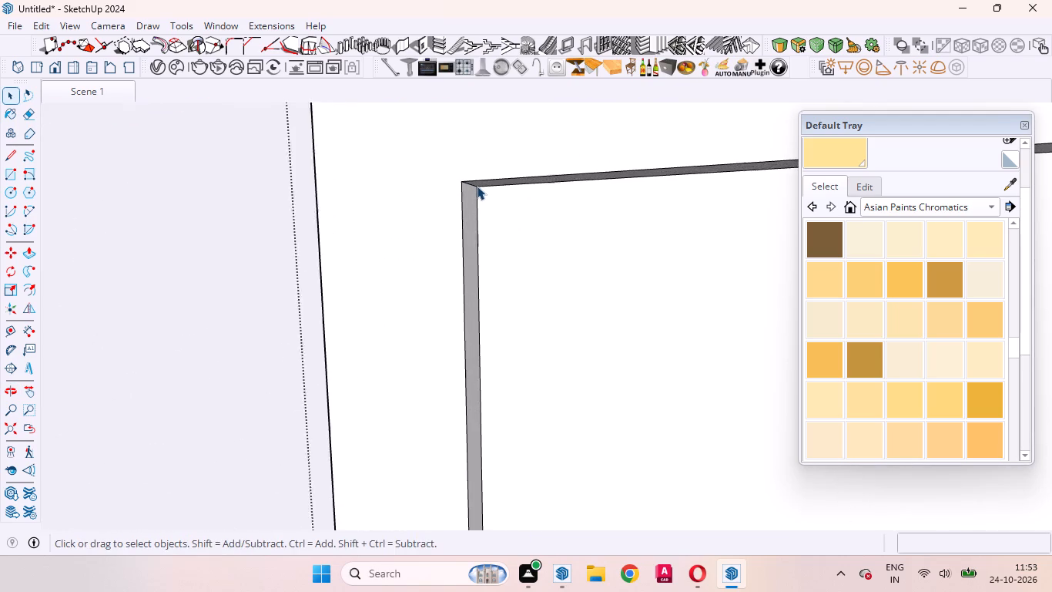
left_click(473, 187, "ctrl")
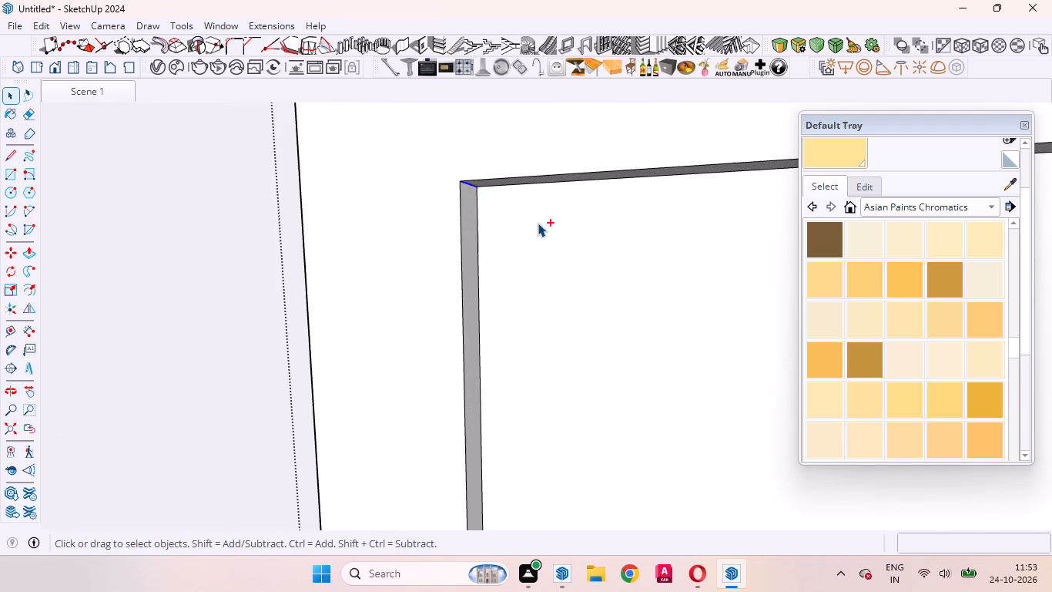
scroll(538, 223, "down", 20, "ctrl")
scroll(538, 223, "down", 3, "ctrl")
scroll(513, 186, "up", 1, "ctrl")
scroll(513, 186, "down", 5, "ctrl")
middle_click_drag(688, 254, 755, 273, "ctrl")
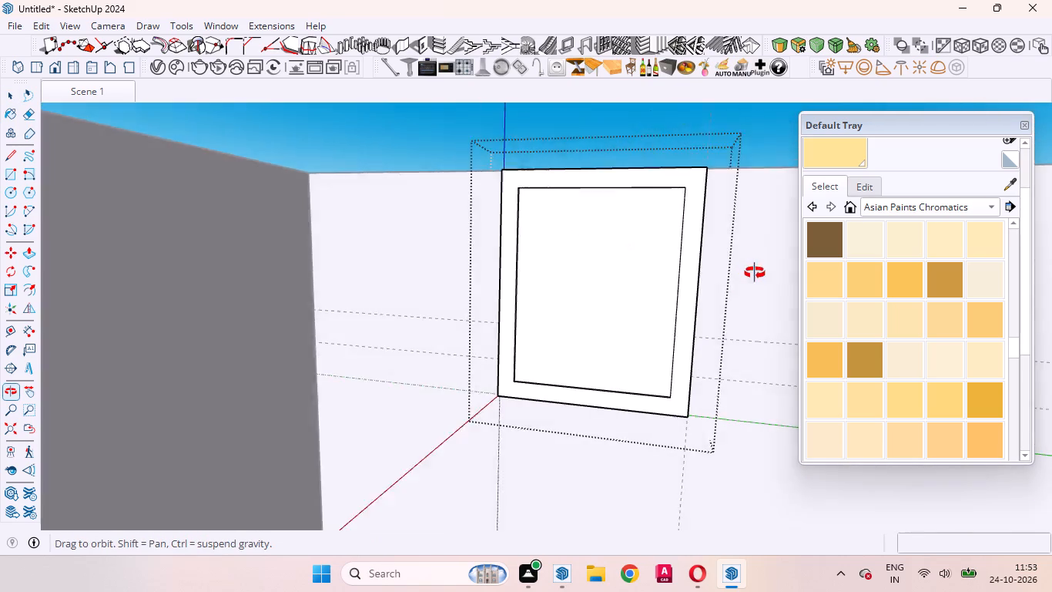
middle_click_drag(755, 273, 848, 288, "ctrl")
scroll(722, 204, "up", 20, "ctrl")
scroll(722, 204, "up", 1, "ctrl")
middle_click_drag(640, 234, 669, 228, "ctrl")
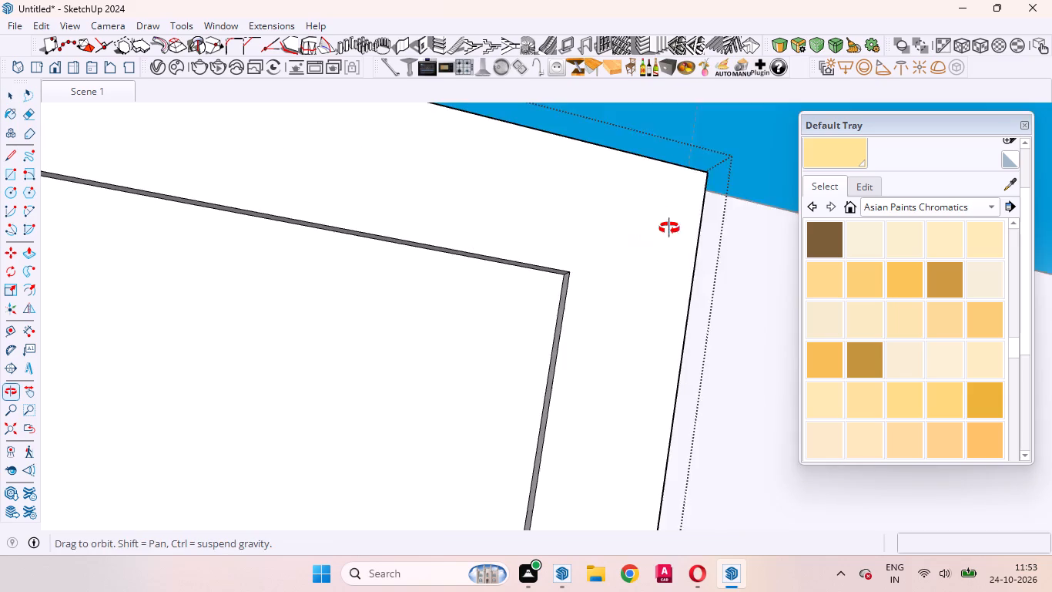
middle_click_drag(669, 228, 694, 208, "ctrl")
scroll(590, 264, "up", 18, "ctrl")
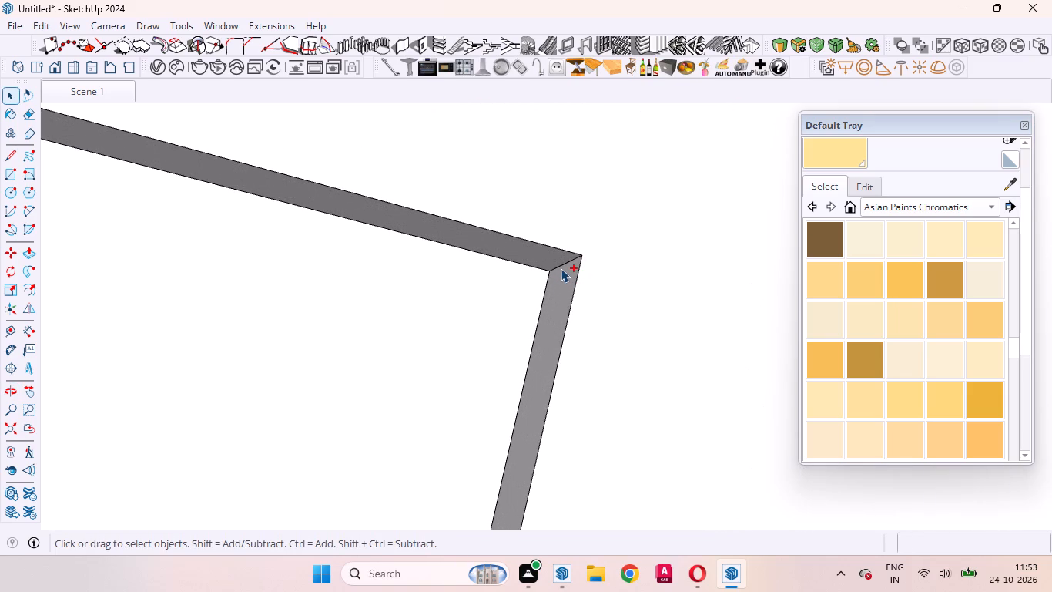
left_click(560, 267, "ctrl")
scroll(527, 282, "down", 20, "ctrl")
scroll(527, 282, "down", 1, "ctrl")
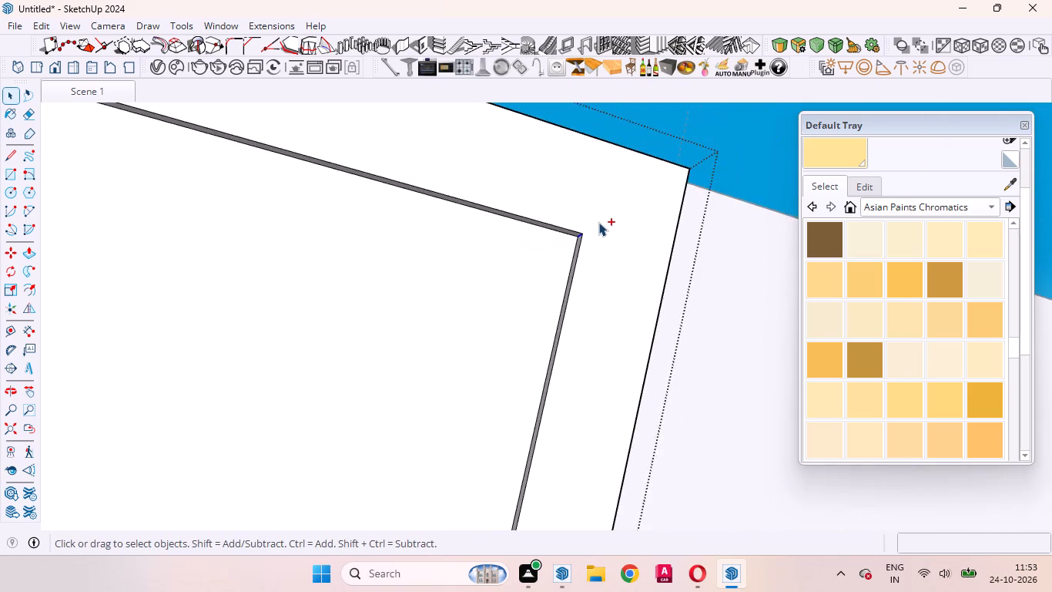
scroll(598, 222, "down", 20, "ctrl")
scroll(598, 222, "down", 1, "ctrl")
middle_click_drag(531, 334, 474, 469, "ctrl")
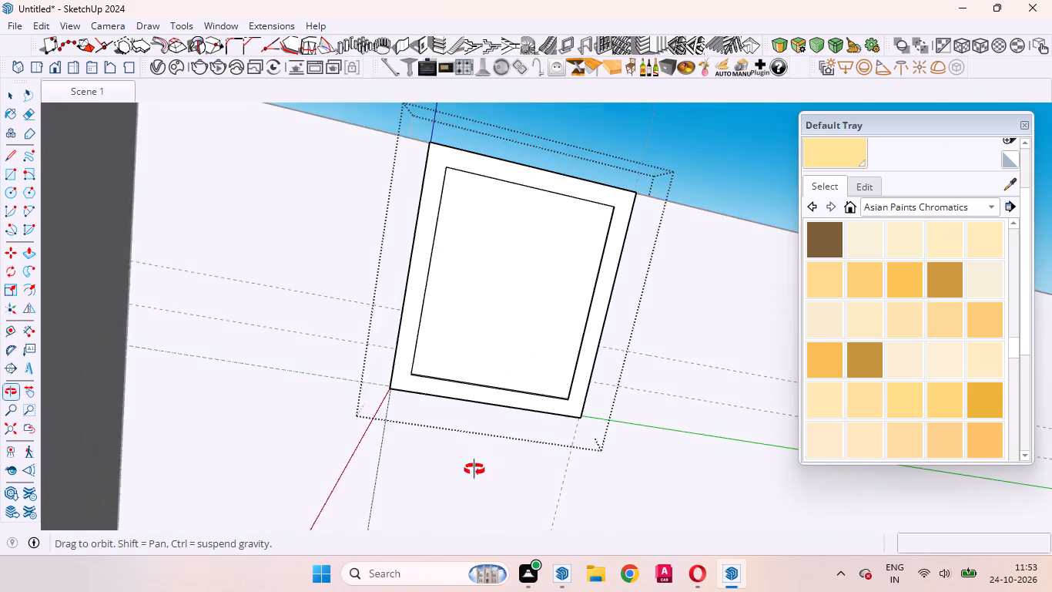
middle_click_drag(474, 469, 467, 476, "ctrl")
scroll(391, 377, "up", 20, "ctrl")
scroll(391, 377, "up", 9, "ctrl")
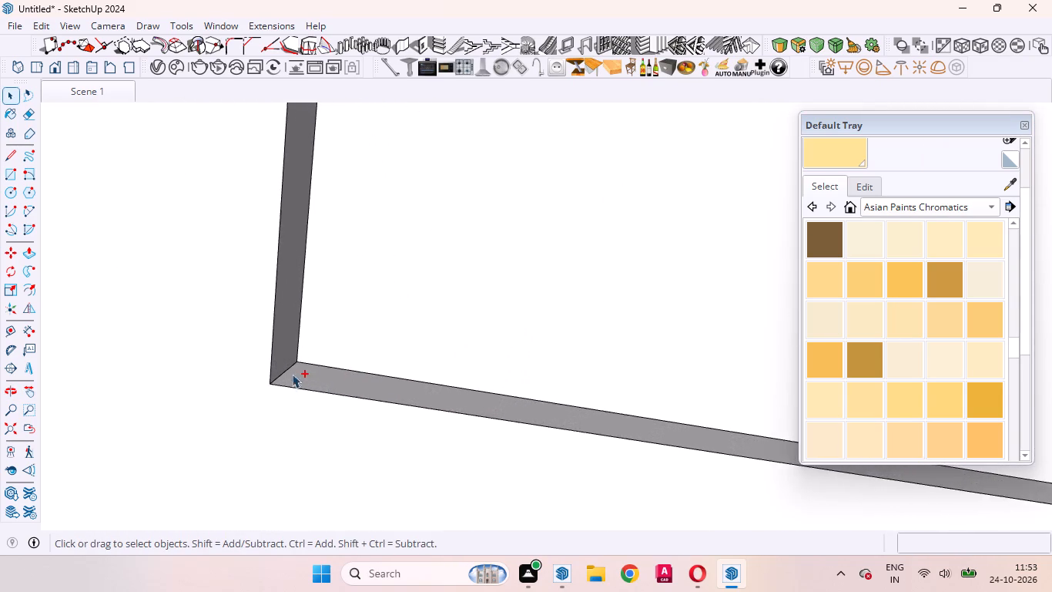
left_click(286, 372, "ctrl")
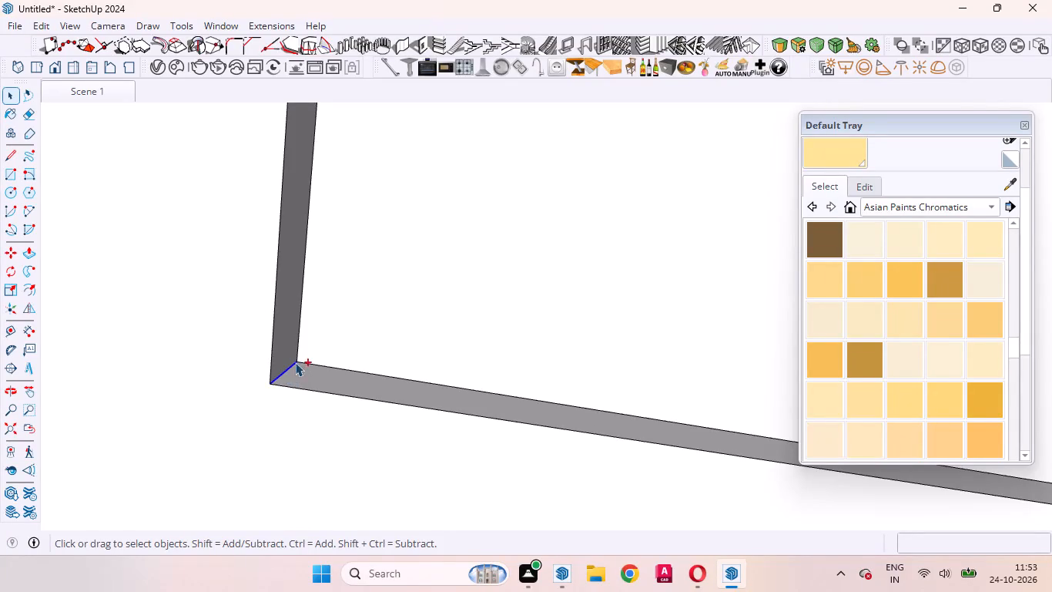
scroll(295, 354, "down", 20, "ctrl")
scroll(295, 354, "down", 8, "ctrl")
scroll(520, 362, "up", 5, "ctrl")
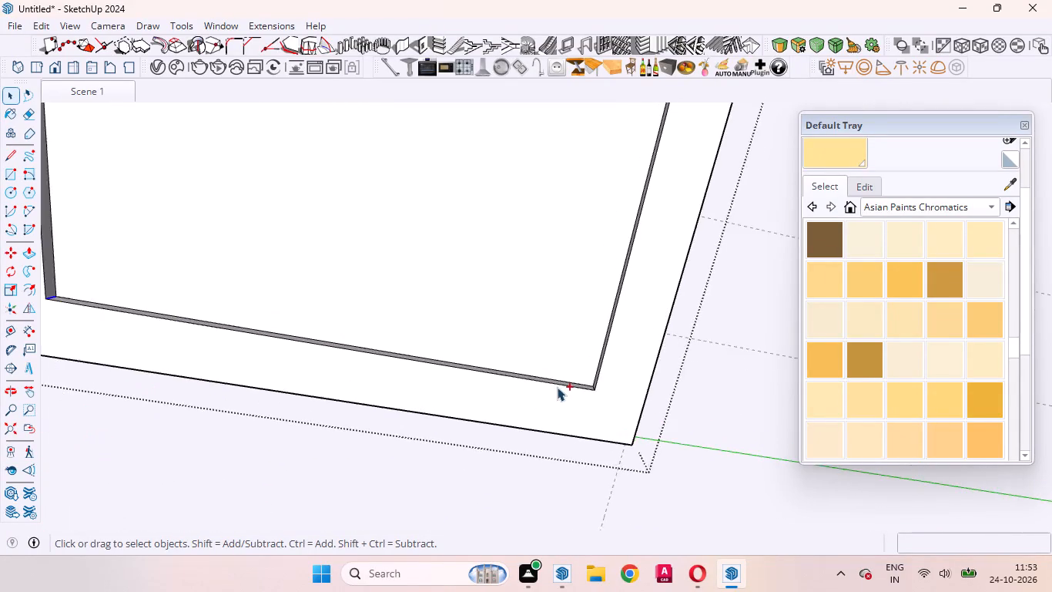
scroll(557, 387, "up", 18, "ctrl")
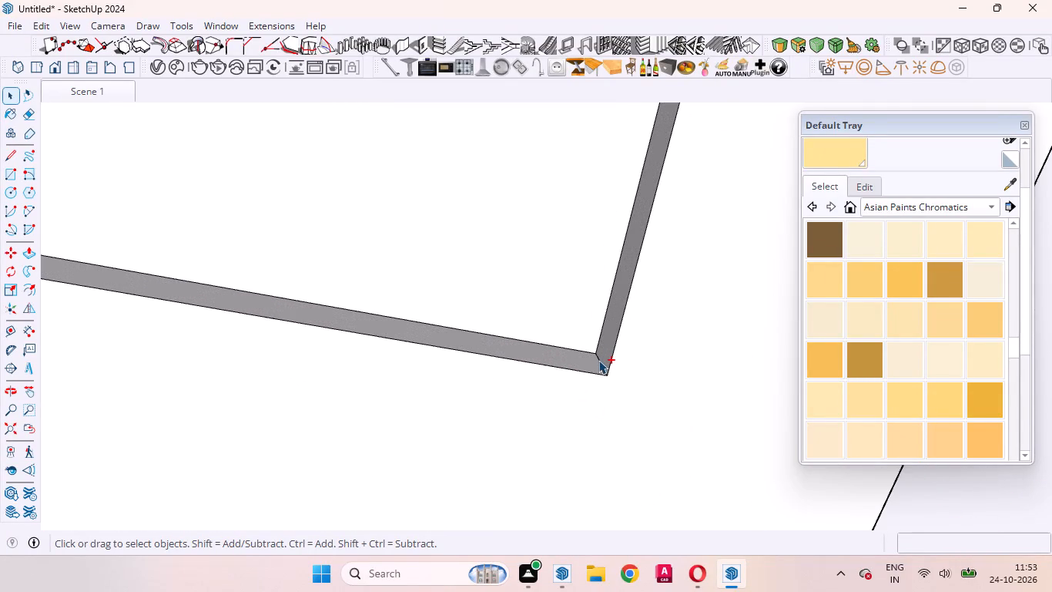
left_click(598, 360, "ctrl")
left_click(778, 42)
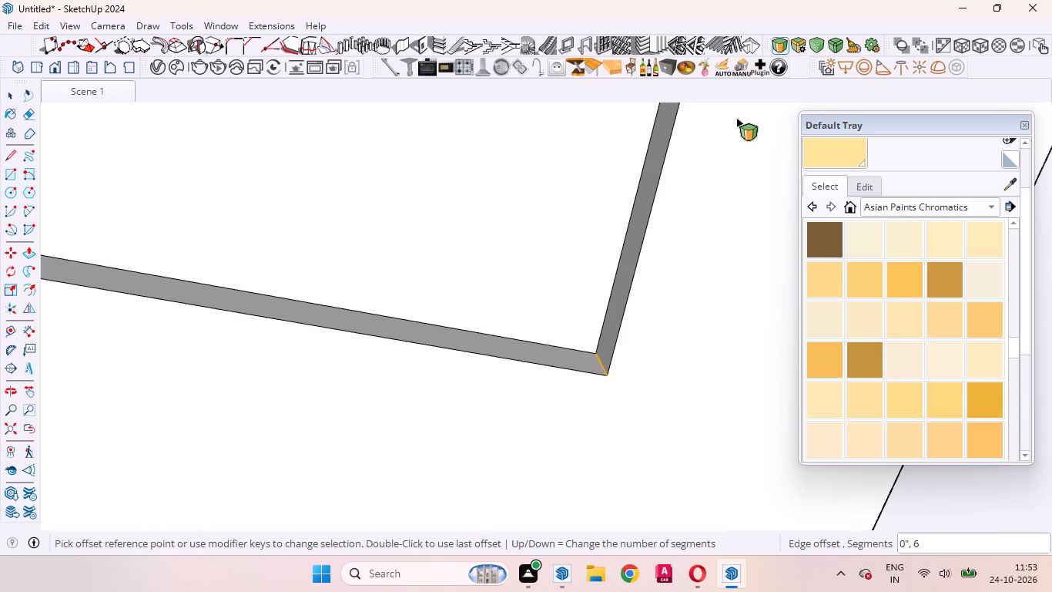
left_click(590, 358)
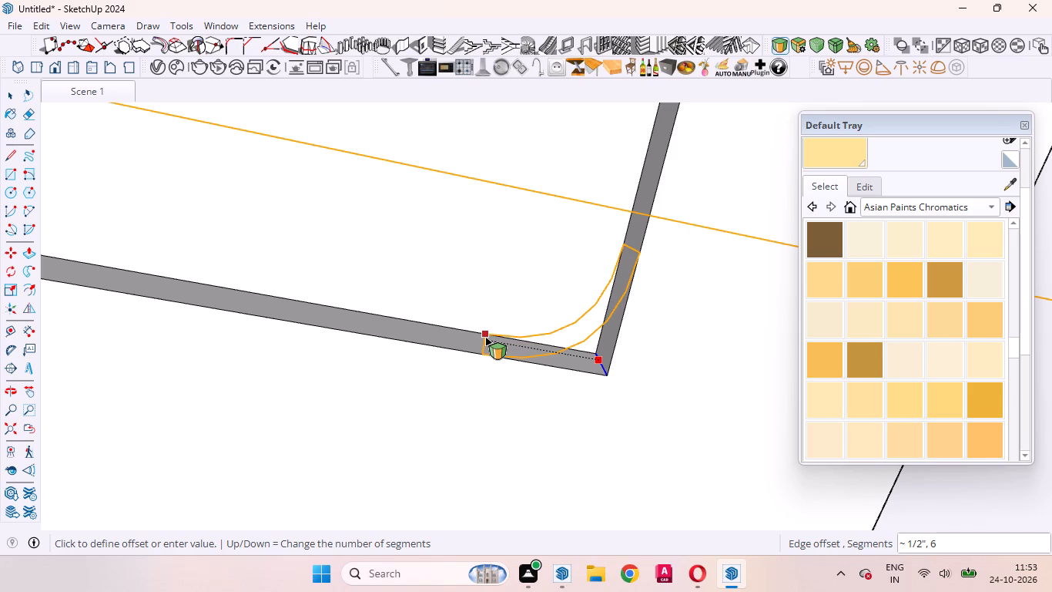
left_click(485, 337)
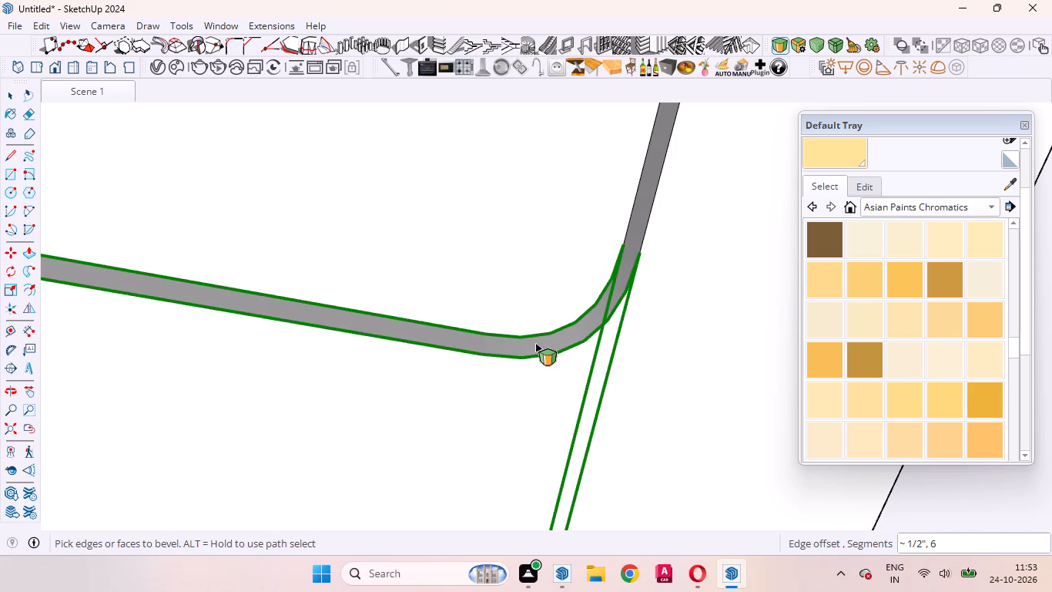
key("space")
Close the raised panel's group.
scroll(625, 374, "down", 20)
scroll(625, 374, "down", 6)
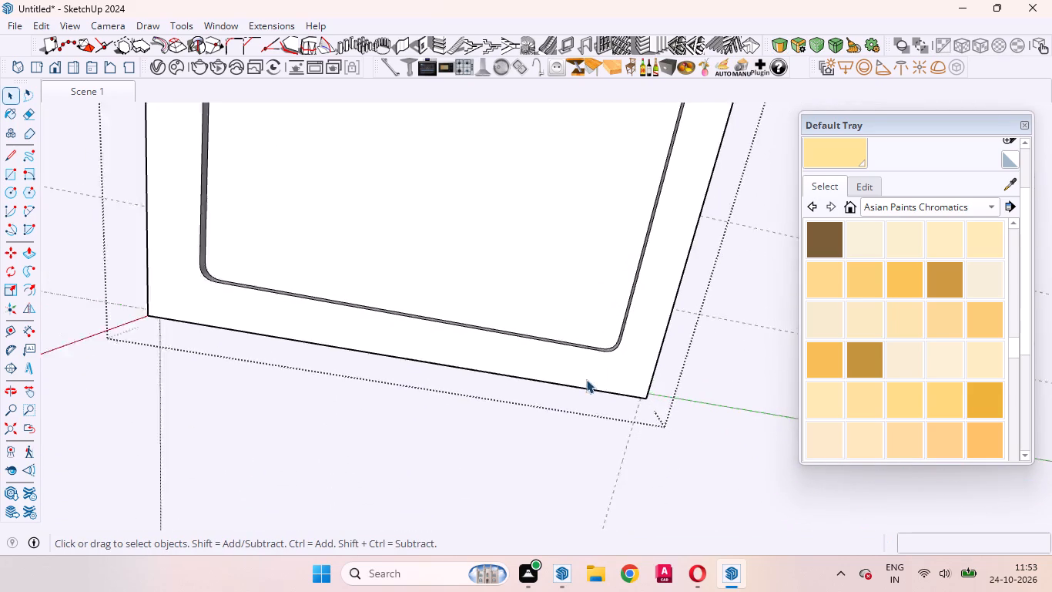
scroll(586, 379, "down", 15)
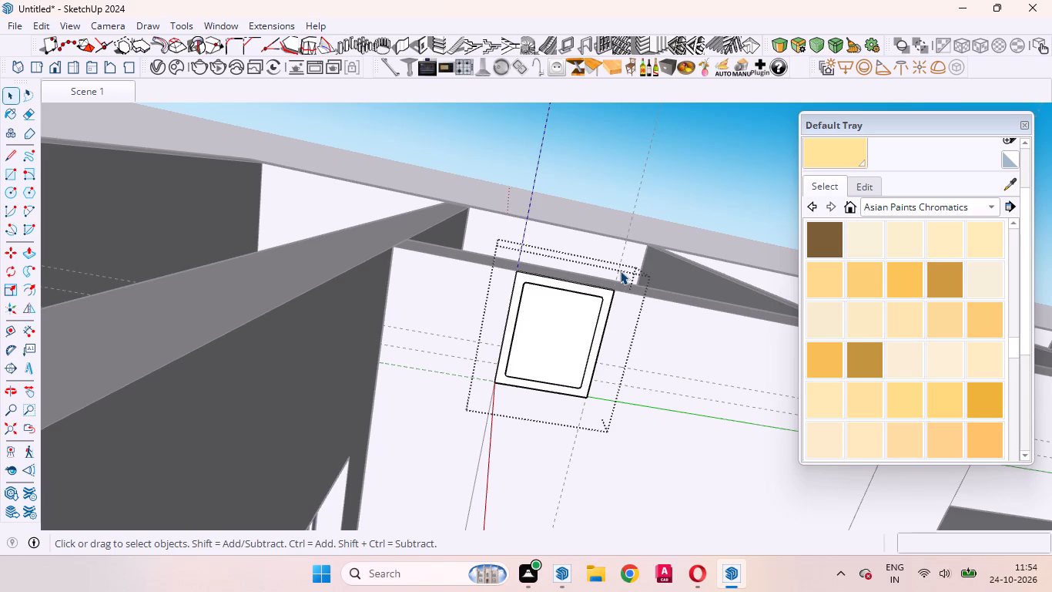
scroll(596, 299, "up", 11)
middle_click_drag(595, 312, 457, 253)
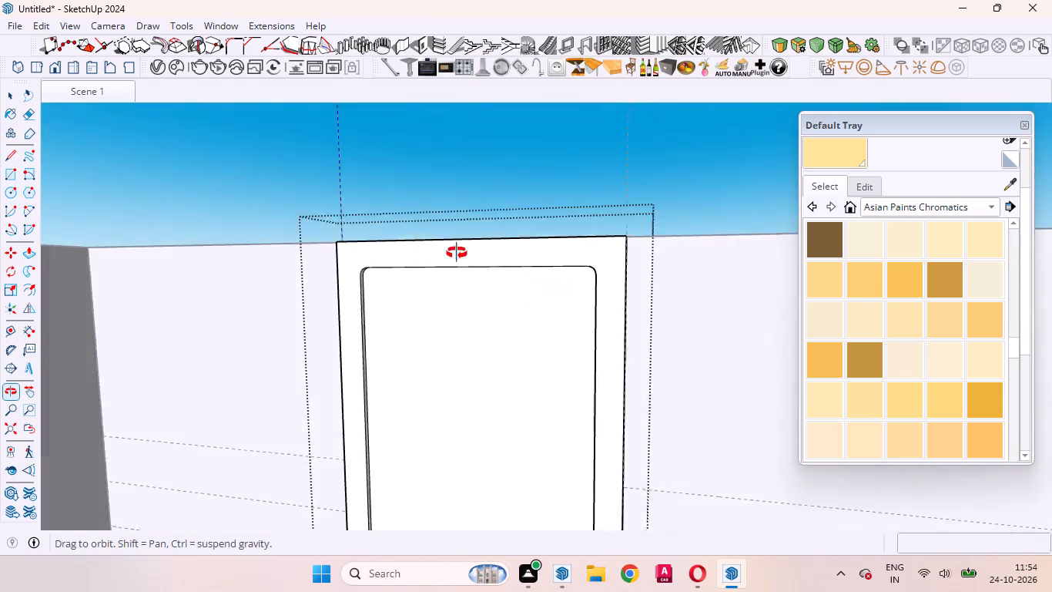
middle_click_drag(457, 253, 412, 452)
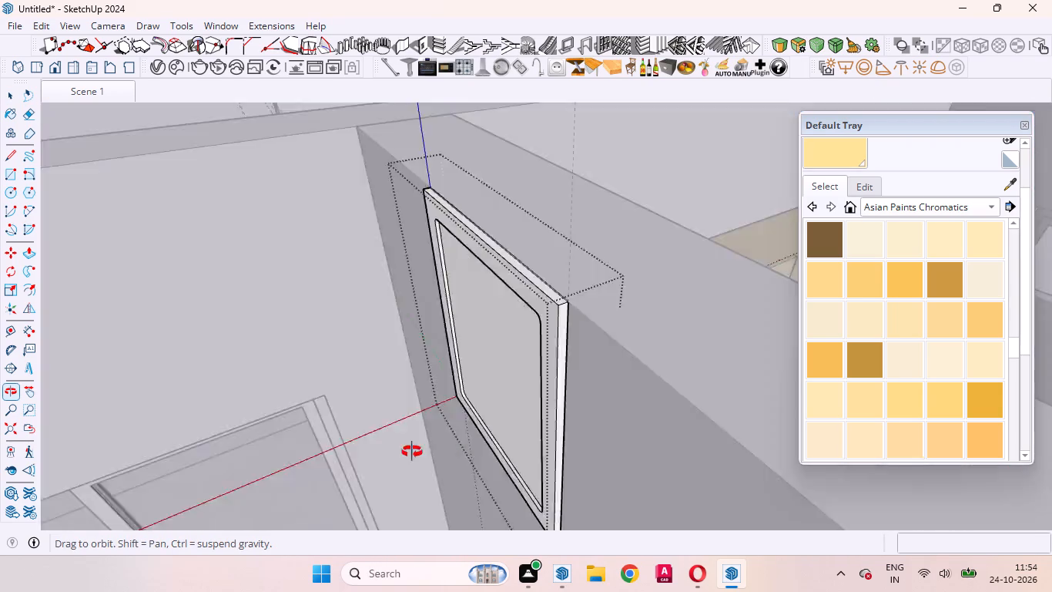
middle_click_drag(412, 452, 550, 381)
scroll(593, 279, "down", 20)
scroll(593, 279, "down", 2)
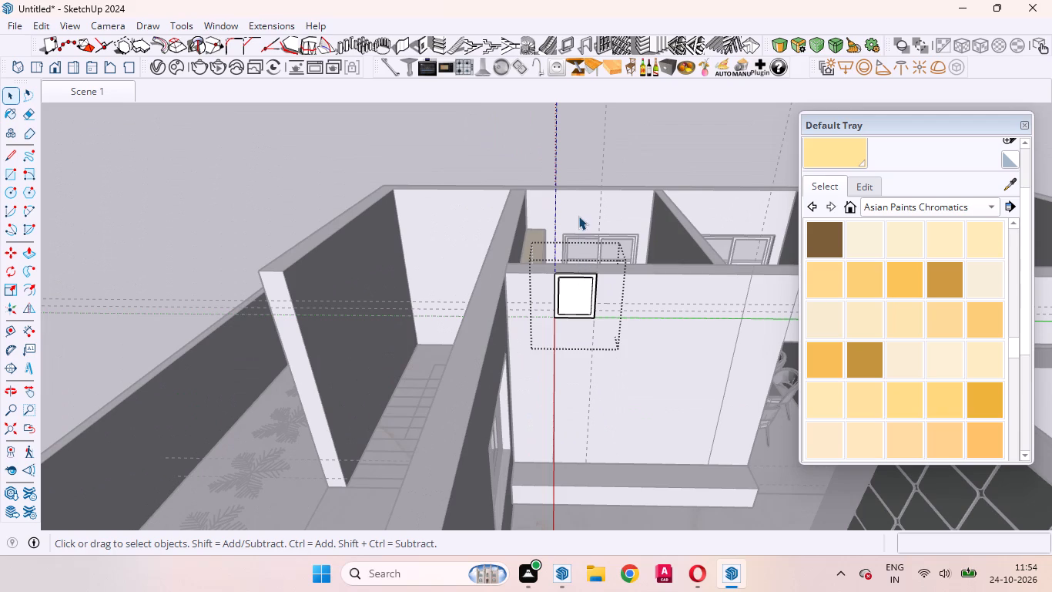
key("space")
left_click(575, 146)
scroll(594, 296, "up", 9)
middle_click_drag(592, 325, 544, 314)
scroll(613, 348, "up", 5)
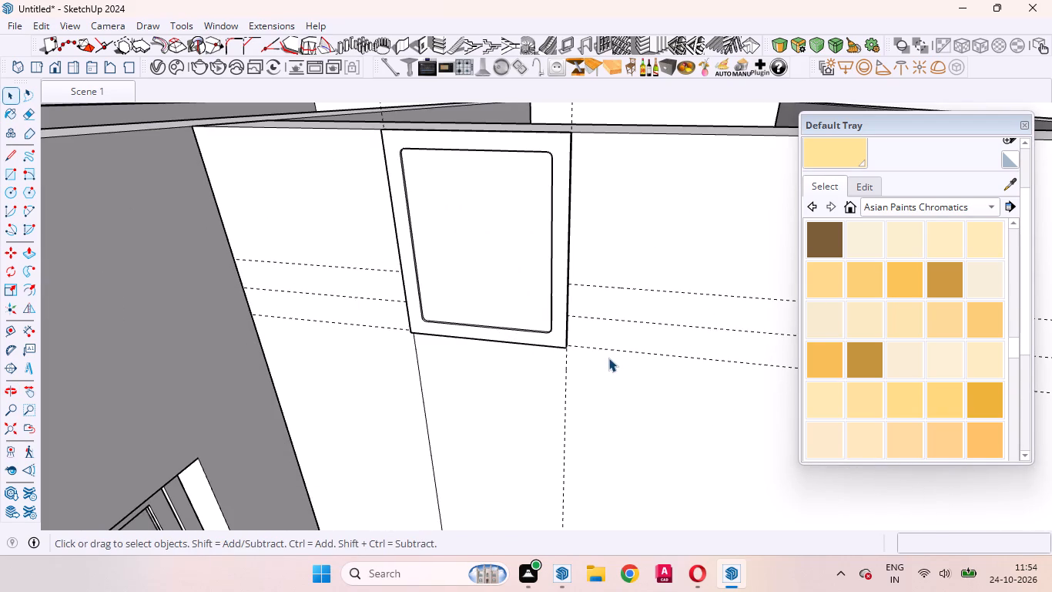
Place a vertical guide 6 mm outward from the guide along the raised panel's side edge.
key("t")
scroll(592, 366, "up", 5)
left_click(550, 363)
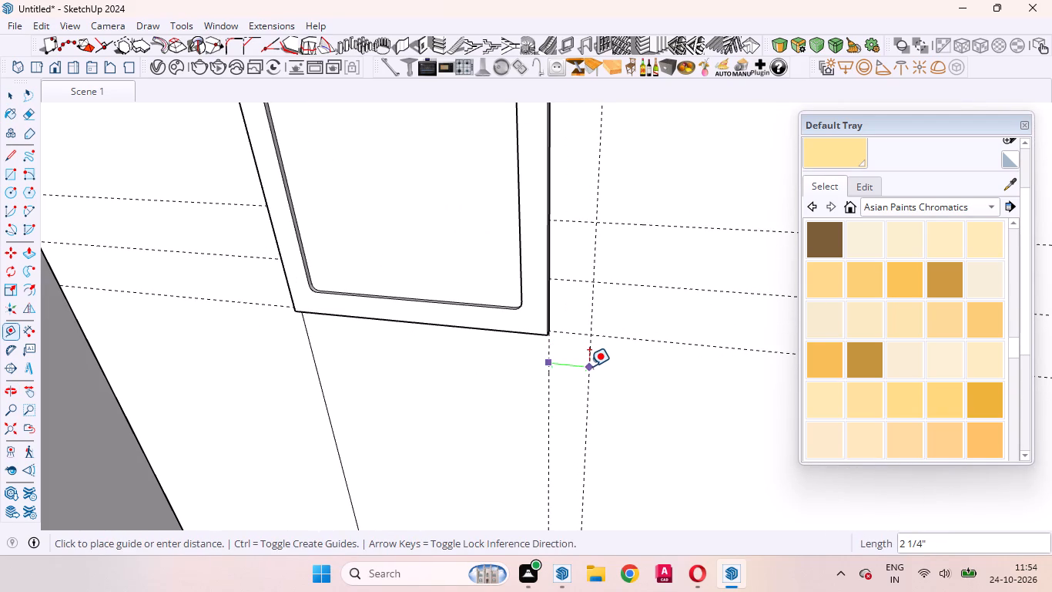
type("6mm")
key("Return")
key("space")
scroll(577, 375, "down", 5)
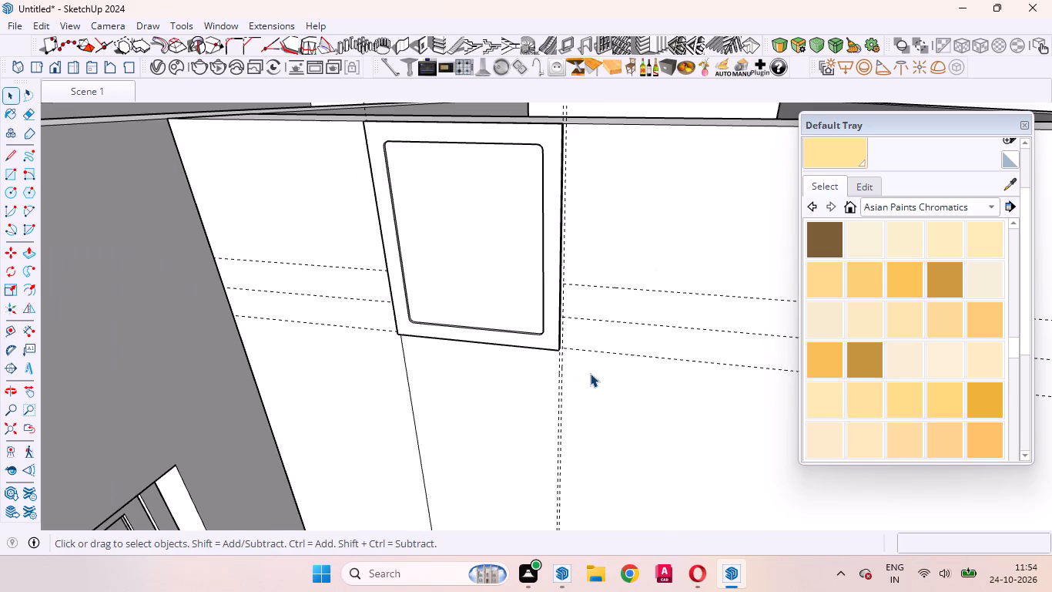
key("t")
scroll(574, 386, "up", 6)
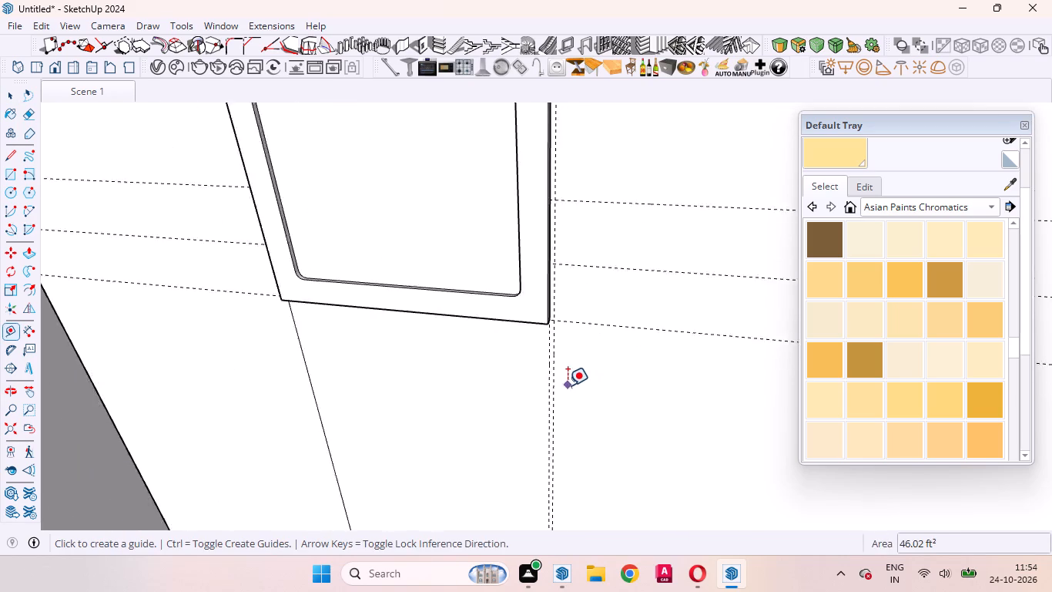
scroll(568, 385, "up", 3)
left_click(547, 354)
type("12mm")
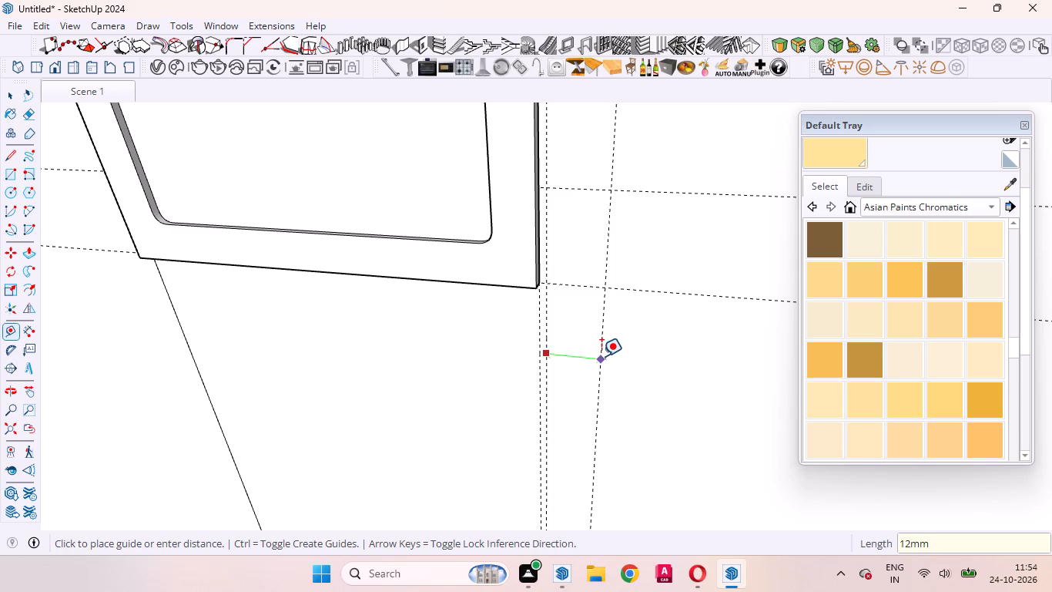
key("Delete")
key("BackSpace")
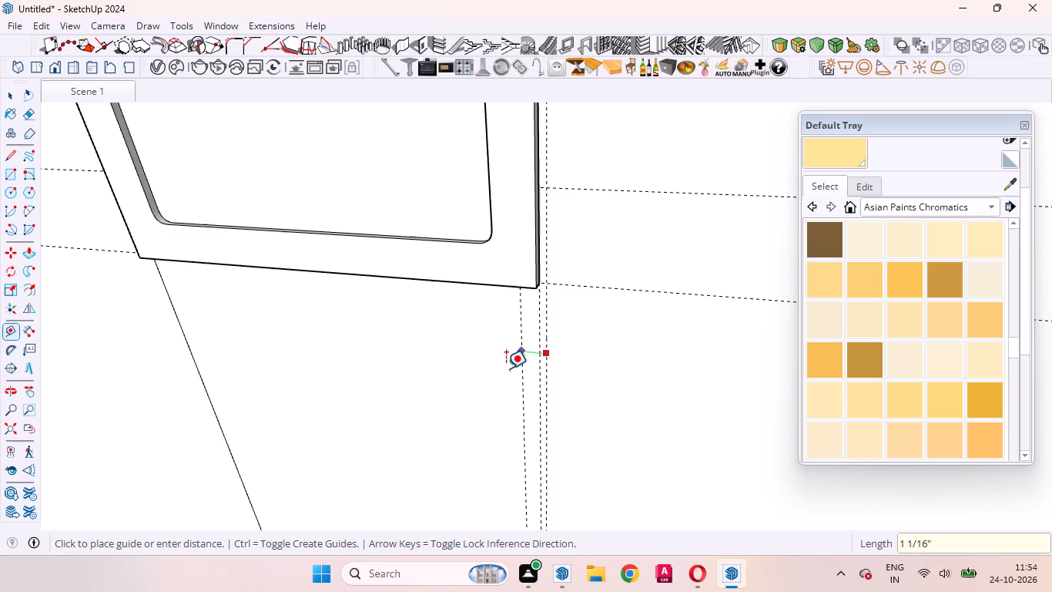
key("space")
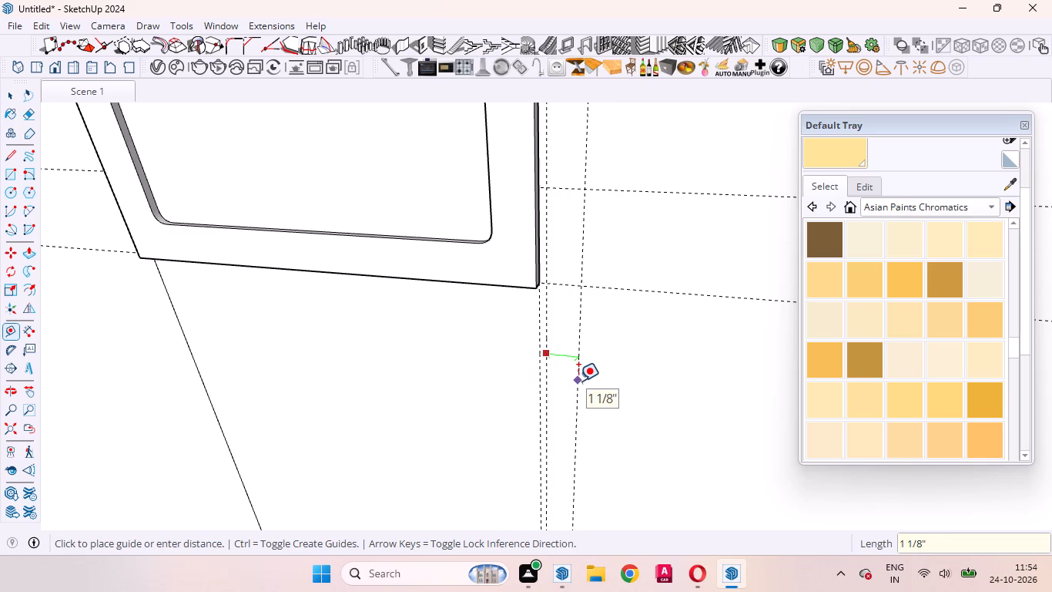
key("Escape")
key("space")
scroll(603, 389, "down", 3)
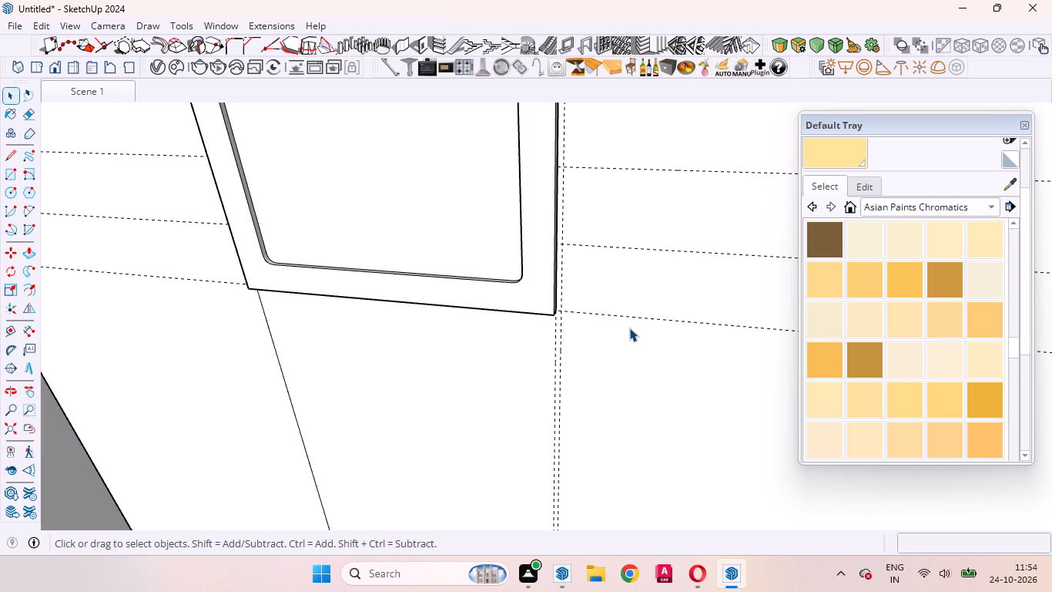
Place a horizontal guide 6 mm below the guide along the raised panel's bottom edge.
scroll(629, 328, "up", 7)
middle_click_drag(621, 341, 615, 276)
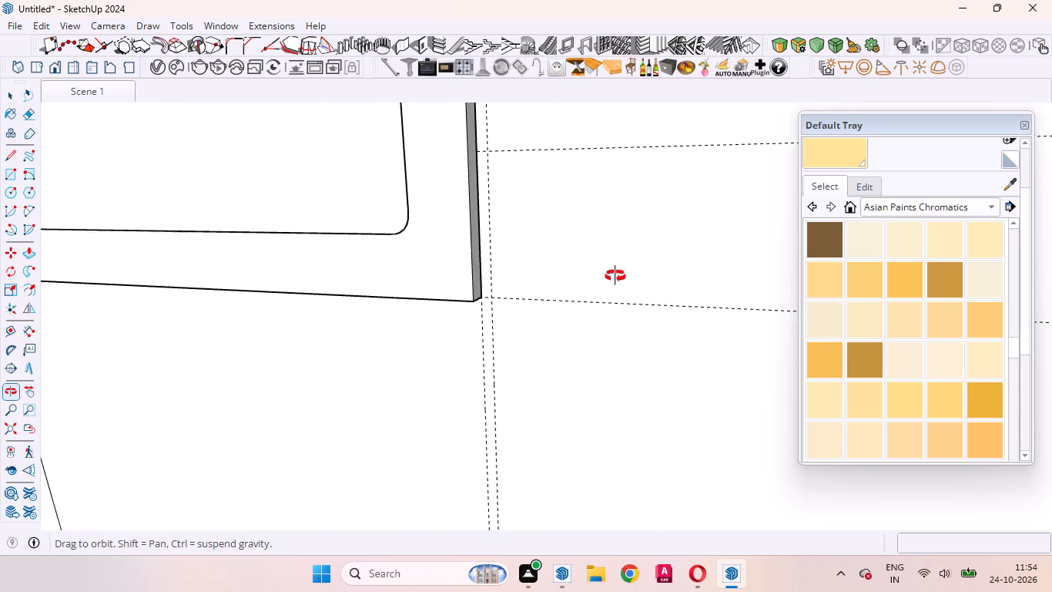
middle_click_drag(615, 276, 618, 255)
key("t")
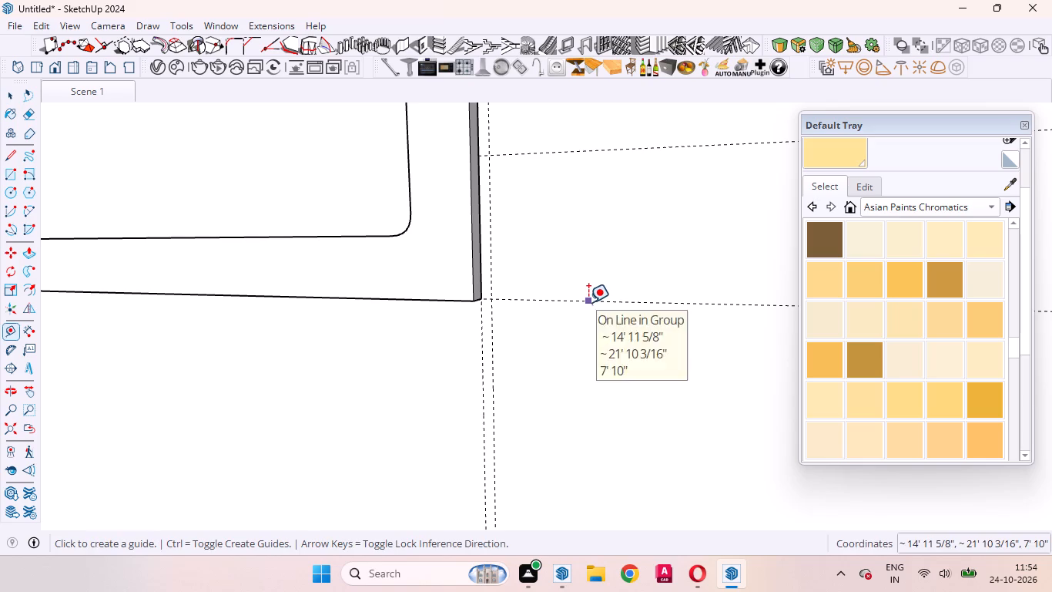
left_click(588, 302)
type("6mm")
key("Return")
key("space")
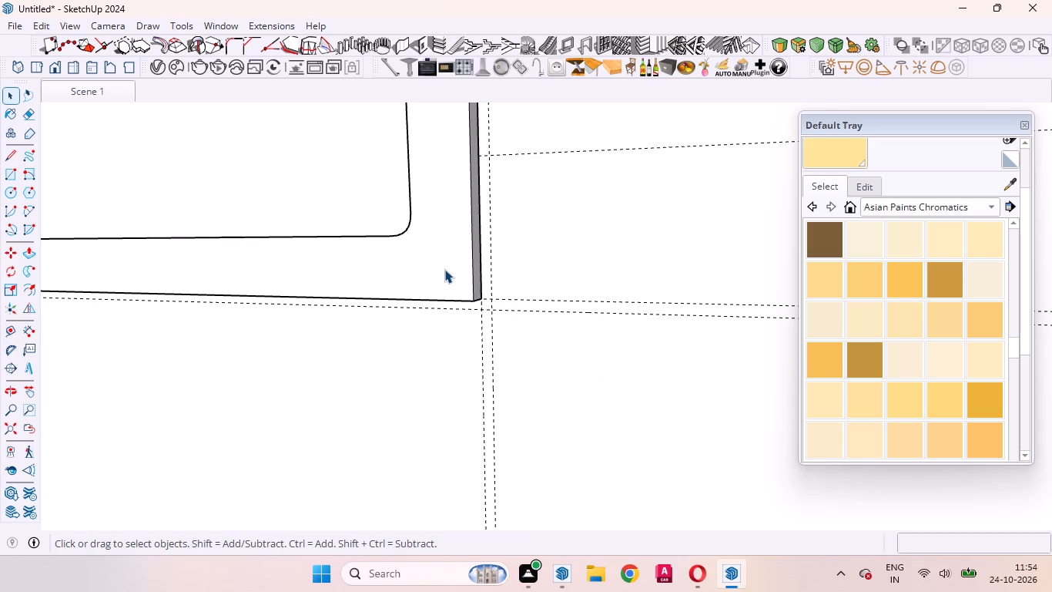
Copy the raised panel sideways along the wall by its lower back corner, placing it at the outer vertical guide for a 6 mm gap.
left_click(444, 269)
scroll(628, 288, "down", 9)
scroll(665, 299, "up", 1)
key("m")
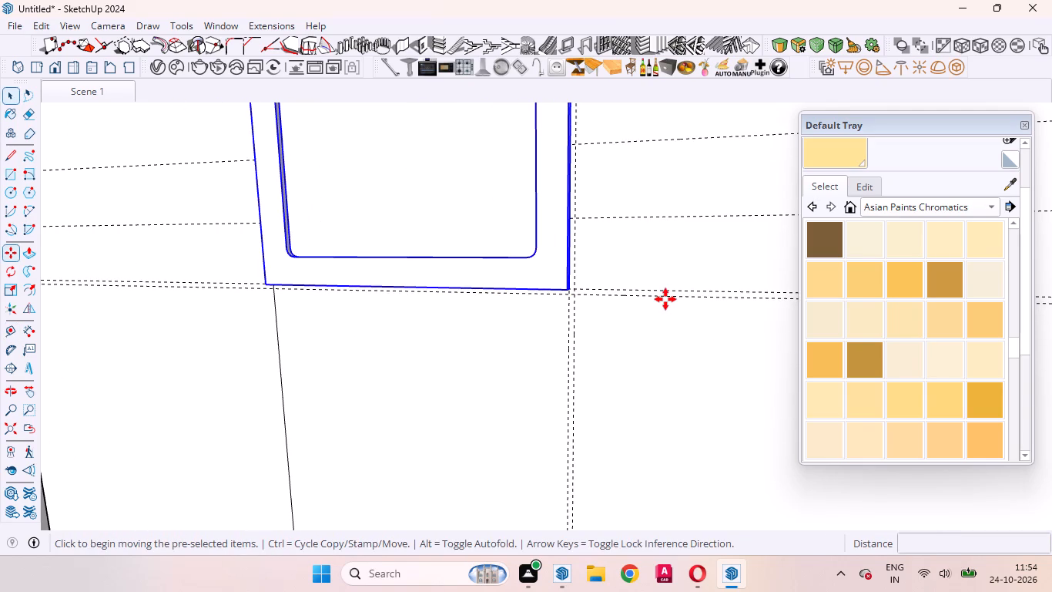
scroll(303, 288, "up", 10)
middle_click_drag(242, 326, 267, 327)
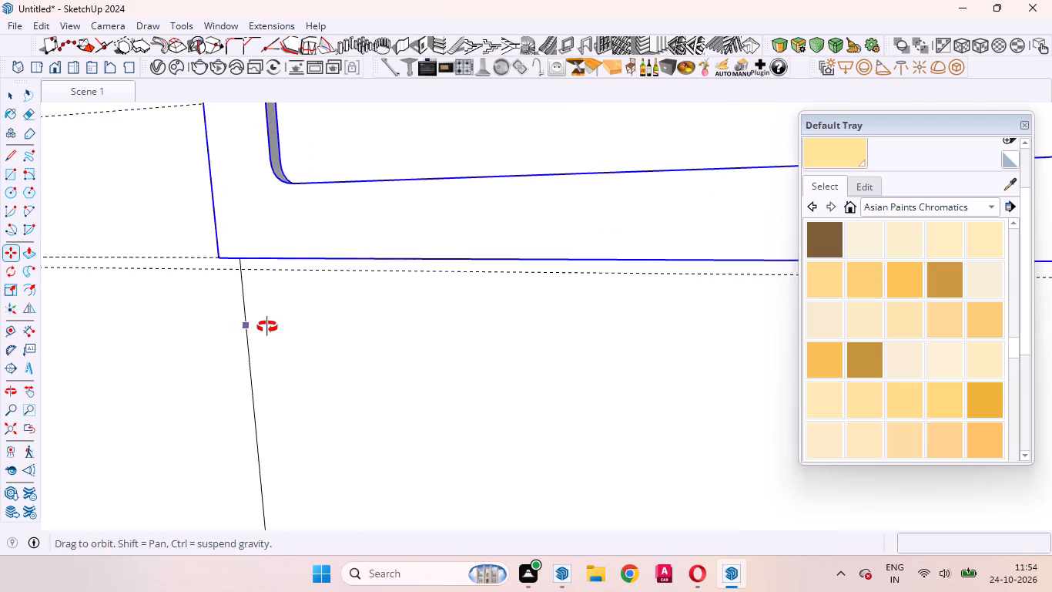
middle_click_drag(267, 327, 379, 226)
scroll(255, 247, "up", 4)
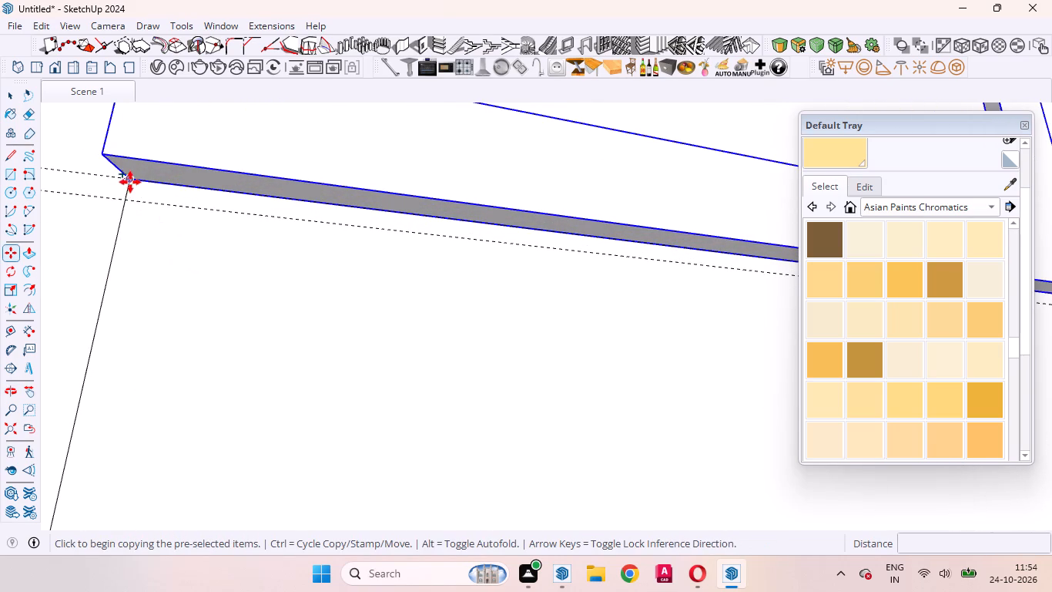
left_click(132, 180)
scroll(169, 221, "down", 7)
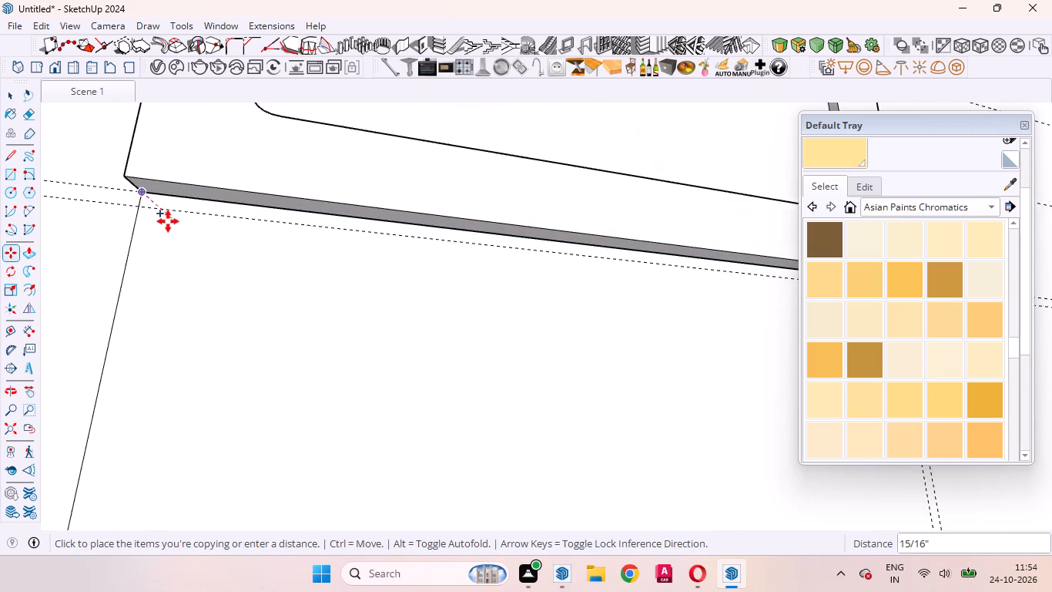
scroll(168, 221, "down", 20)
scroll(350, 248, "up", 13)
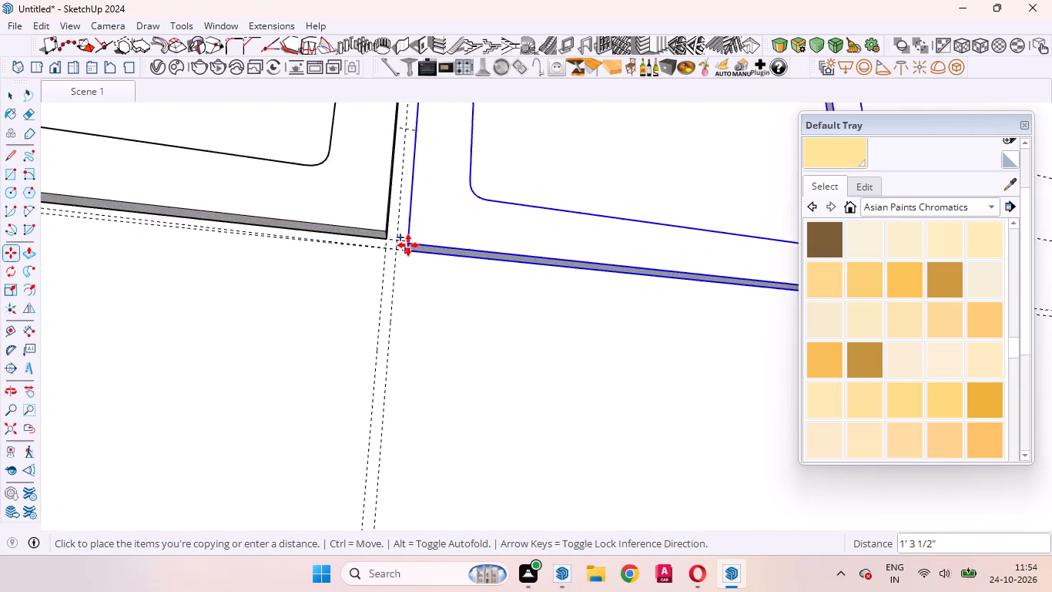
scroll(408, 245, "up", 1)
left_click(398, 238)
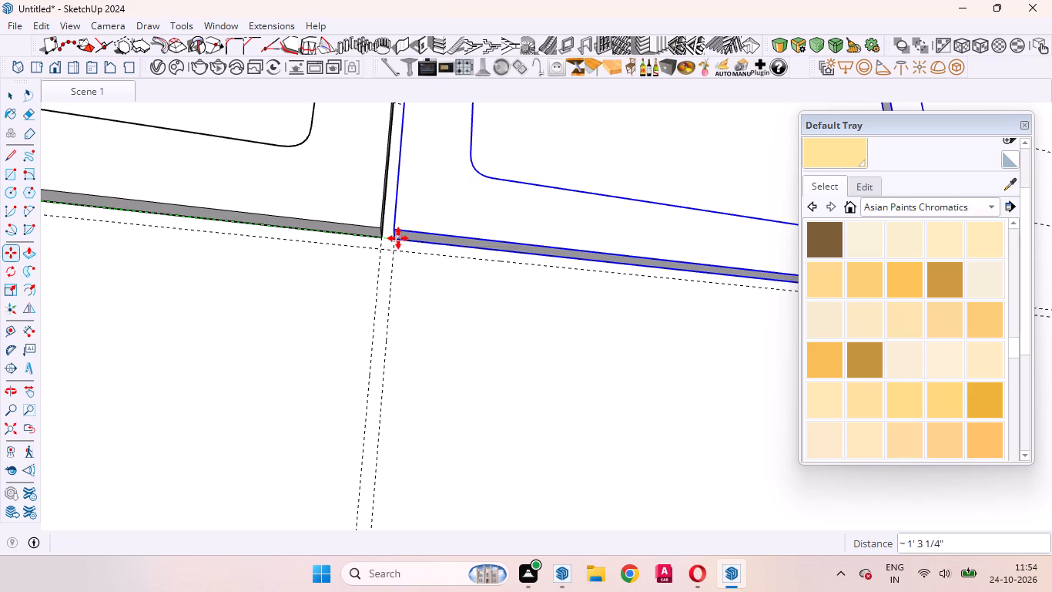
middle_click_drag(404, 293, 372, 444)
scroll(364, 425, "down", 16)
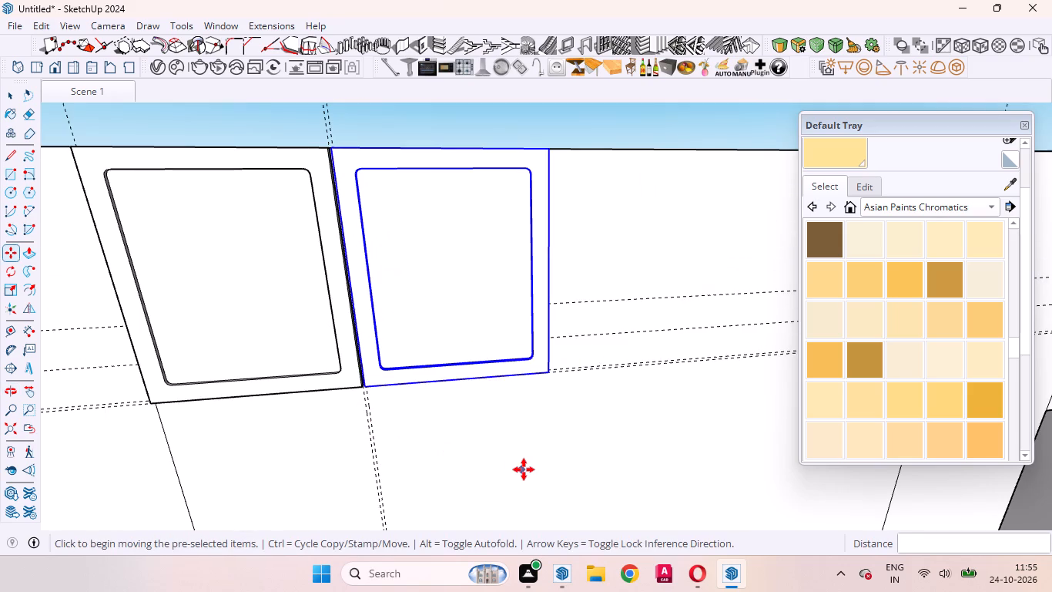
Array the panel copy 5 times along the wall at the same spacing.
key("shift+asterisk")
key("5")
key("Return")
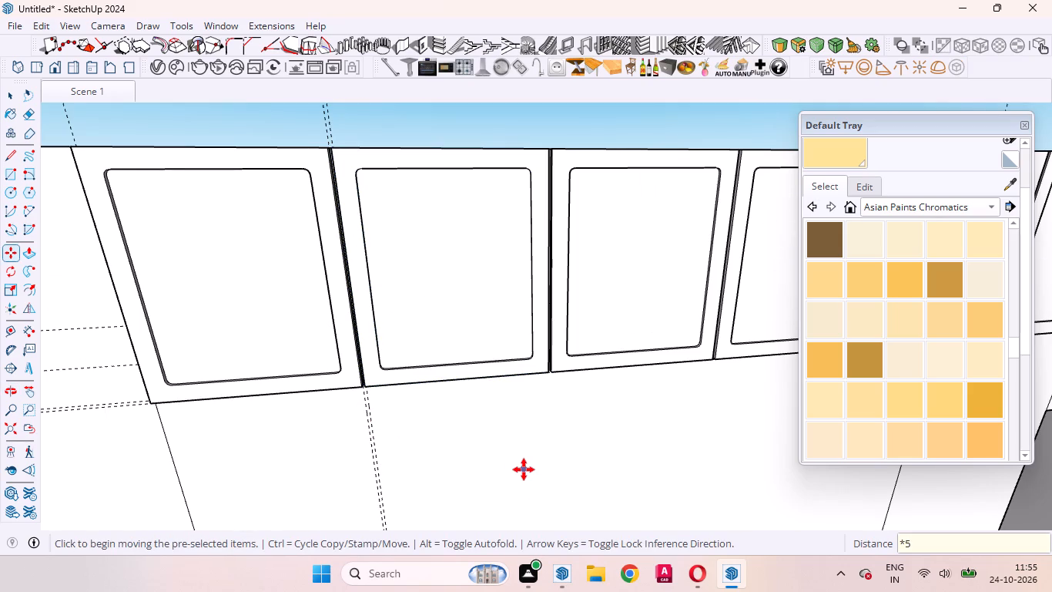
scroll(389, 499, "down", 9)
key("space")
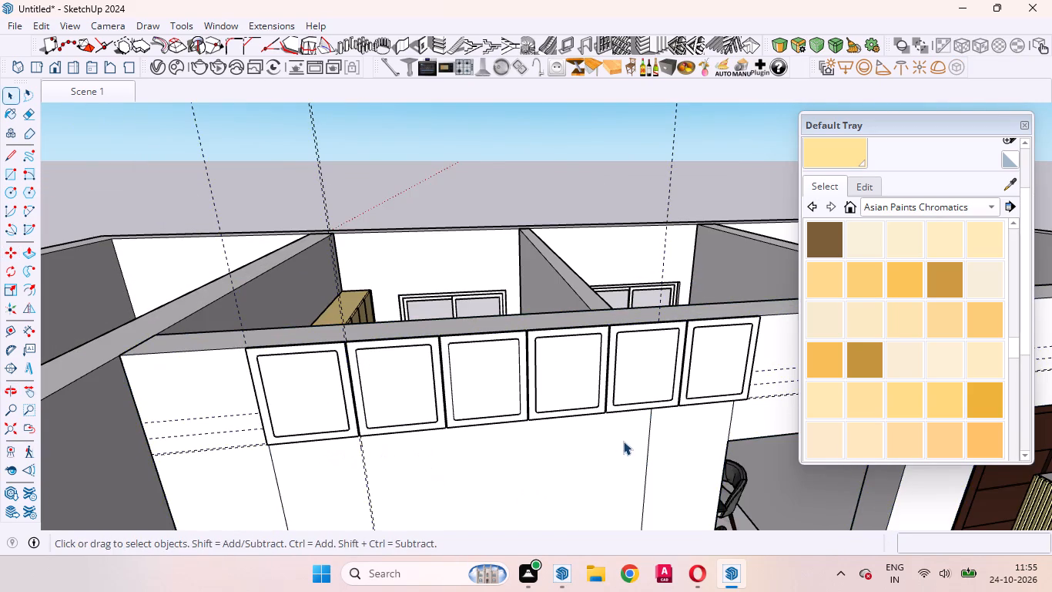
Delete the two raised panels at the far end of the row.
middle_click_drag(623, 442, 503, 405)
left_click(705, 434)
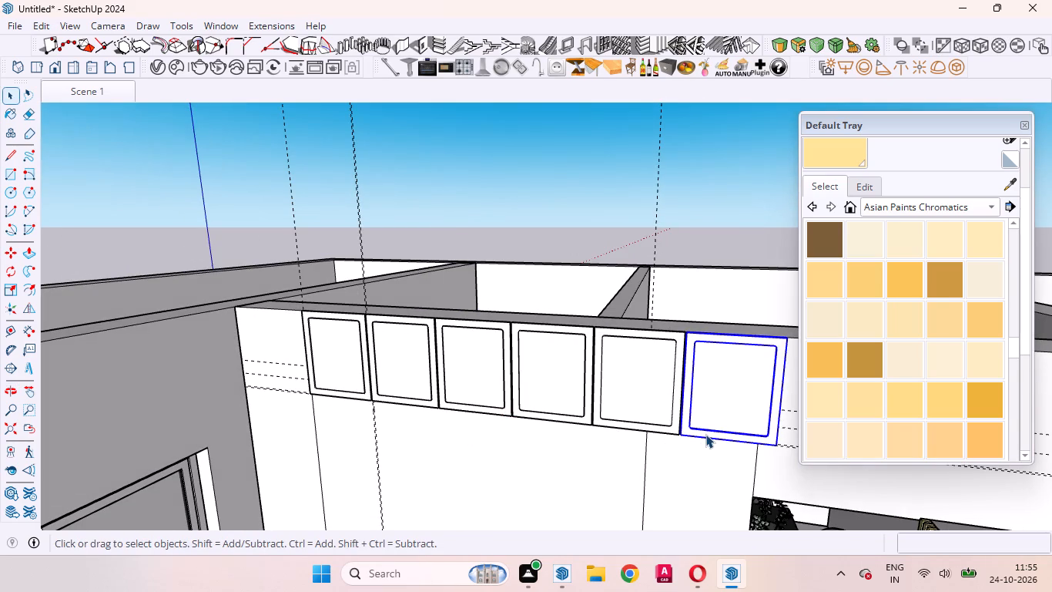
key("Delete")
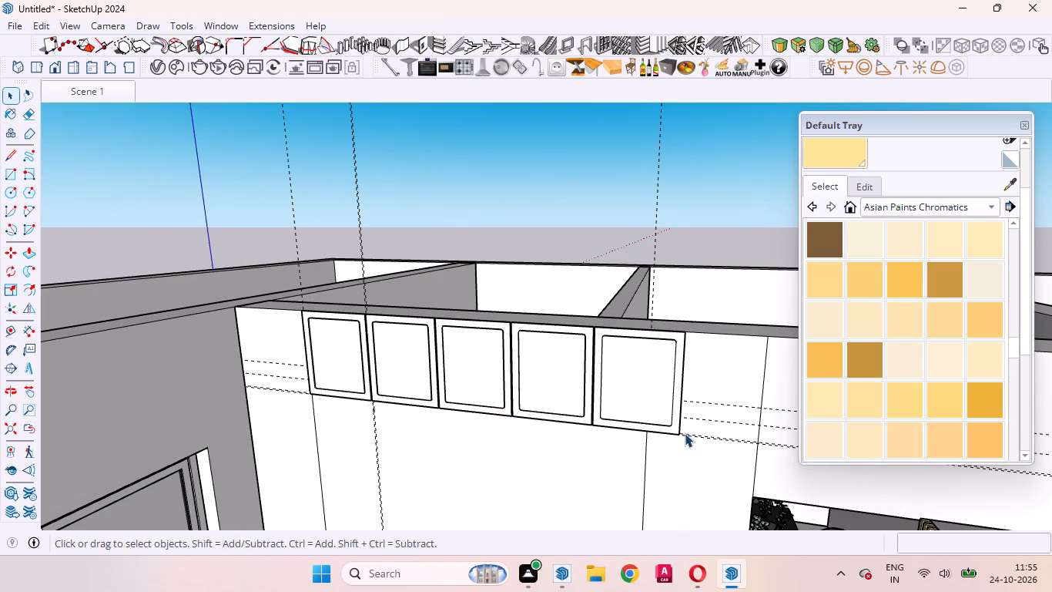
left_click(672, 429)
key("Delete")
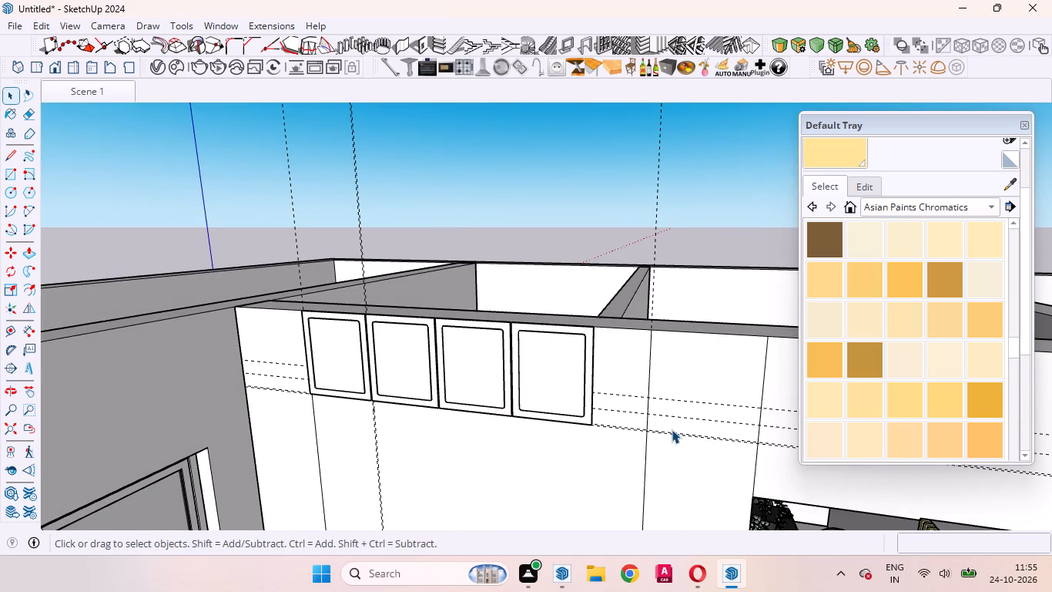
Copy the row of four raised panels straight down by its top corner onto the lower horizontal guide, keeping a 6 mm gap between rows.
scroll(703, 429, "down", 5)
scroll(599, 409, "up", 4)
middle_click_drag(617, 419, 642, 493)
scroll(642, 493, "up", 1)
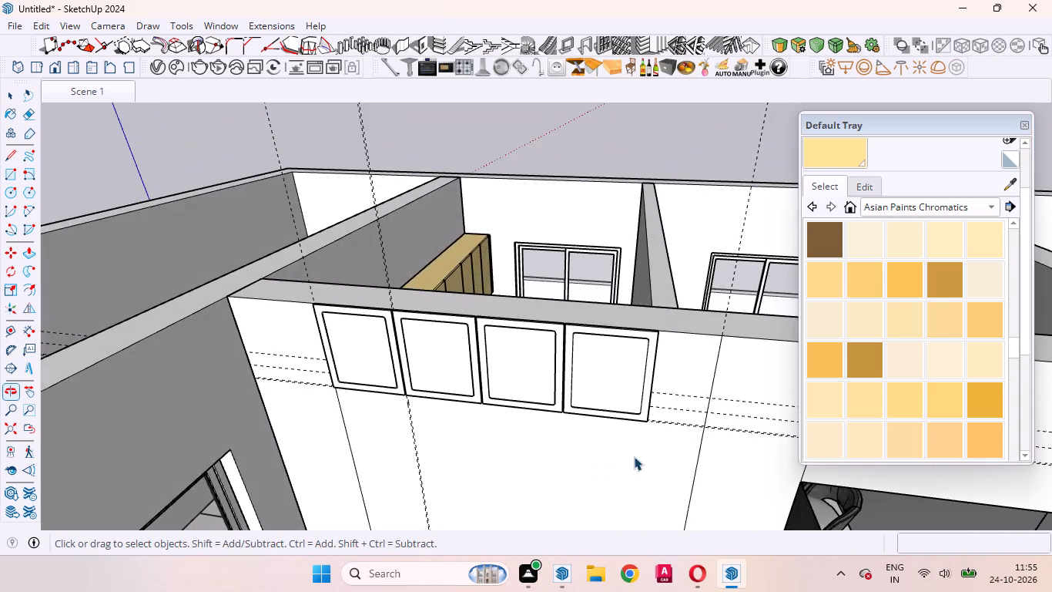
scroll(631, 422, "down", 9)
scroll(678, 331, "up", 4)
middle_click_drag(601, 376, 699, 332)
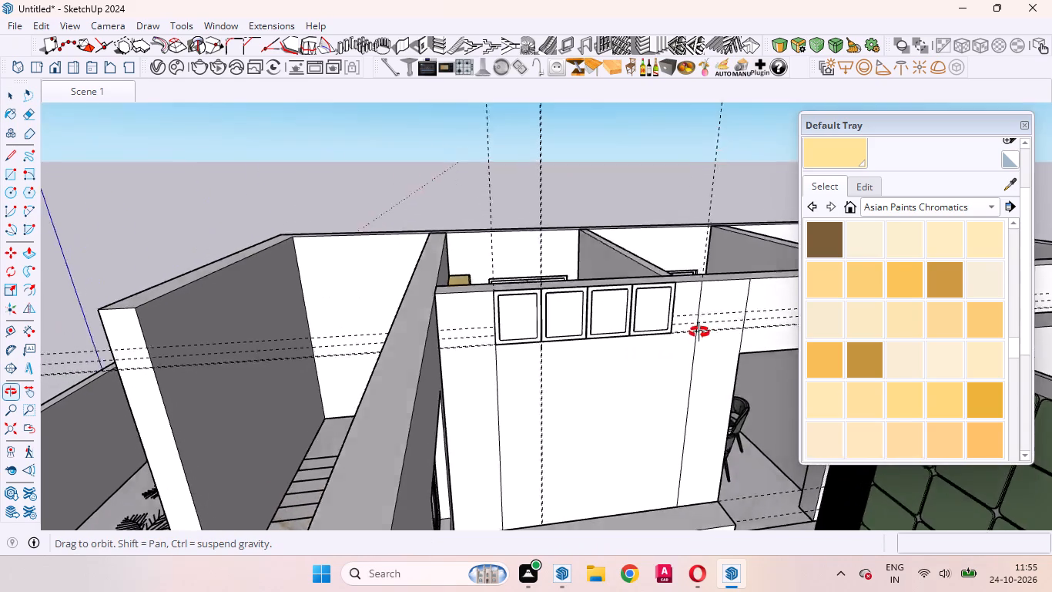
middle_click_drag(699, 332, 642, 325)
scroll(584, 323, "up", 4)
scroll(519, 364, "down", 4)
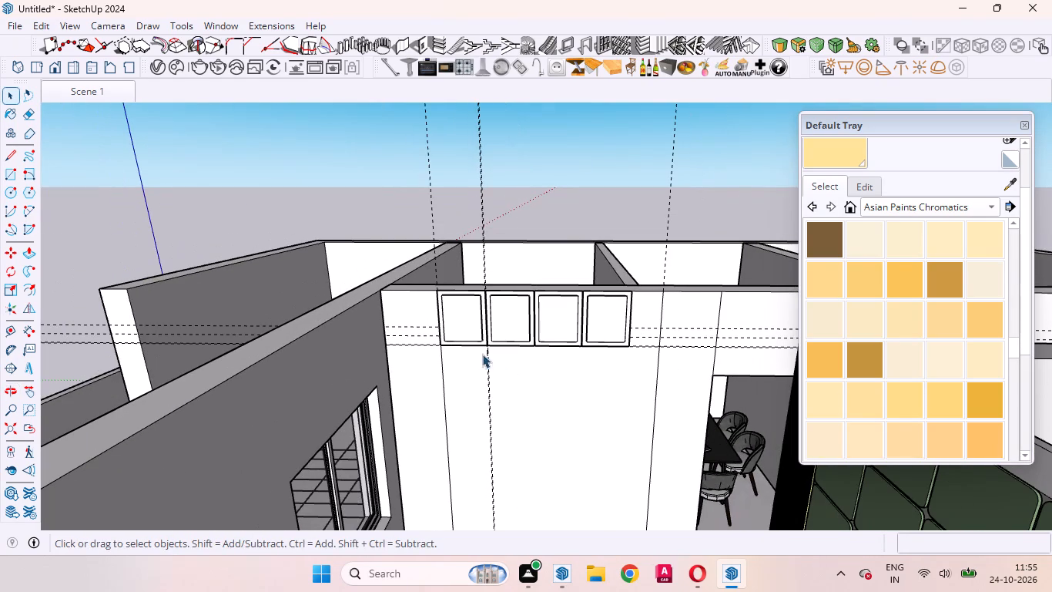
left_click(467, 335, "ctrl")
left_click(521, 341, "ctrl")
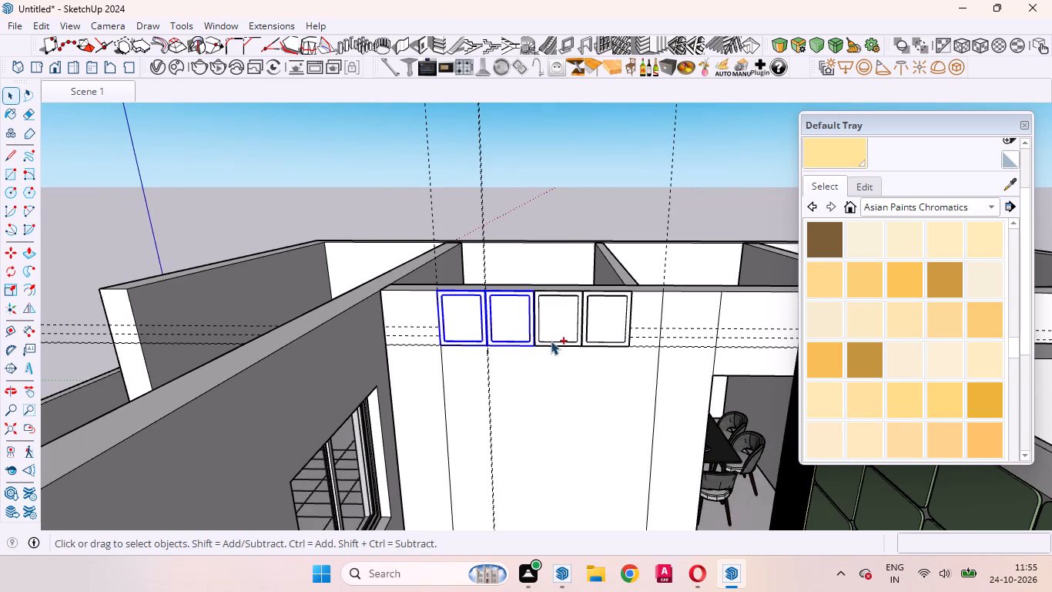
left_click(554, 340, "ctrl")
left_click(596, 338, "ctrl")
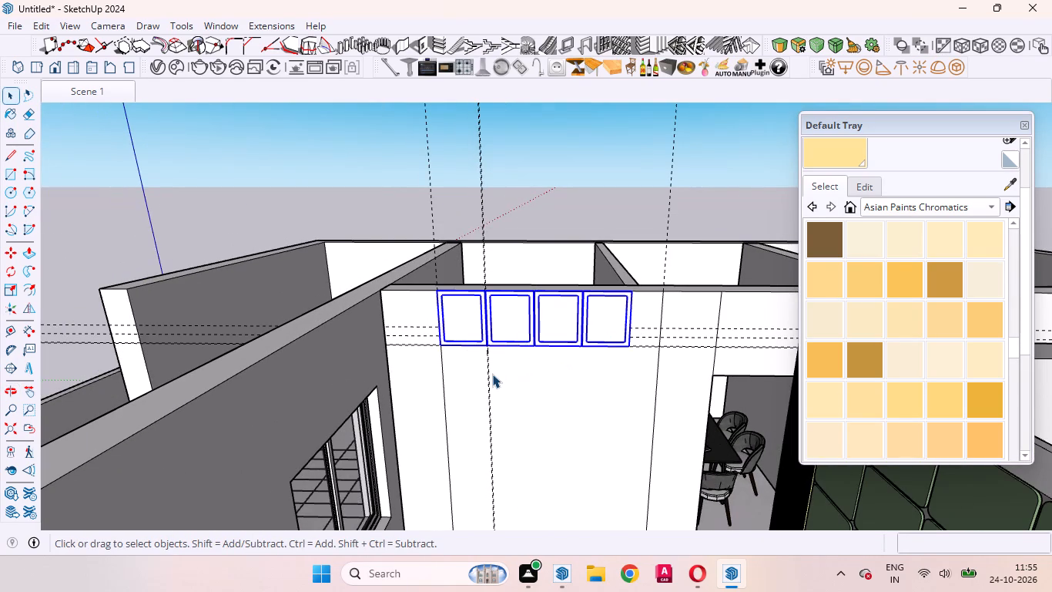
key("m")
scroll(372, 359, "up", 9)
middle_click_drag(462, 352, 562, 405)
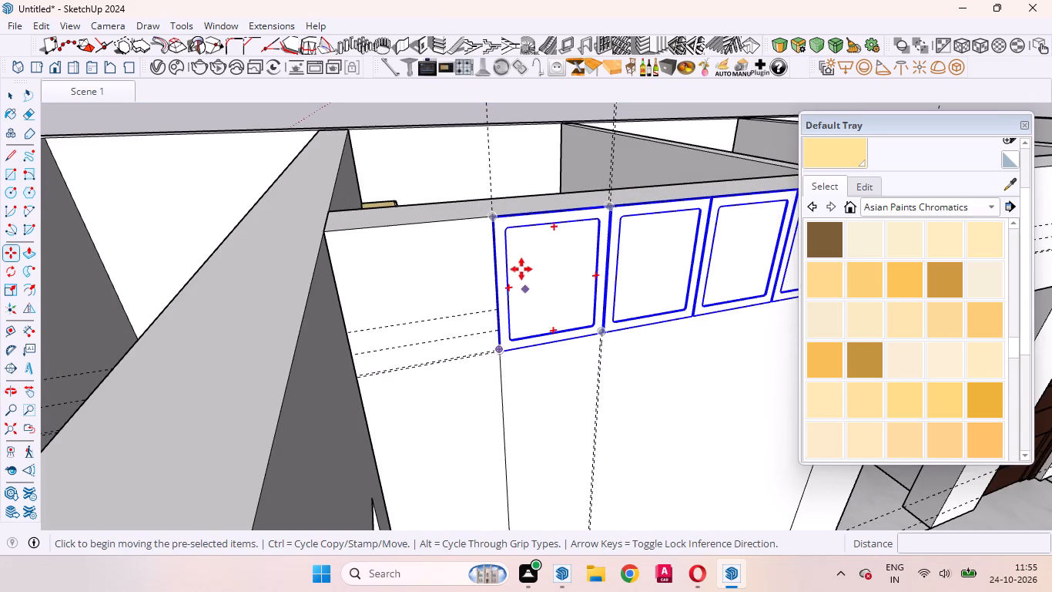
scroll(490, 246, "up", 14)
middle_click_drag(494, 217, 574, 241)
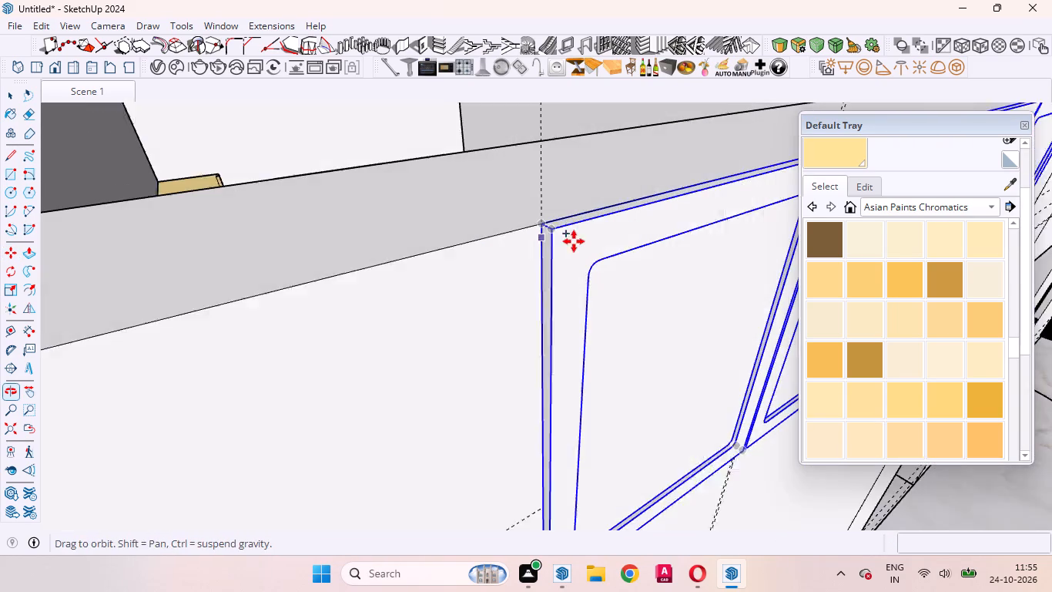
middle_click_drag(574, 241, 573, 241)
scroll(544, 234, "up", 5)
left_click(547, 217)
scroll(538, 274, "down", 7)
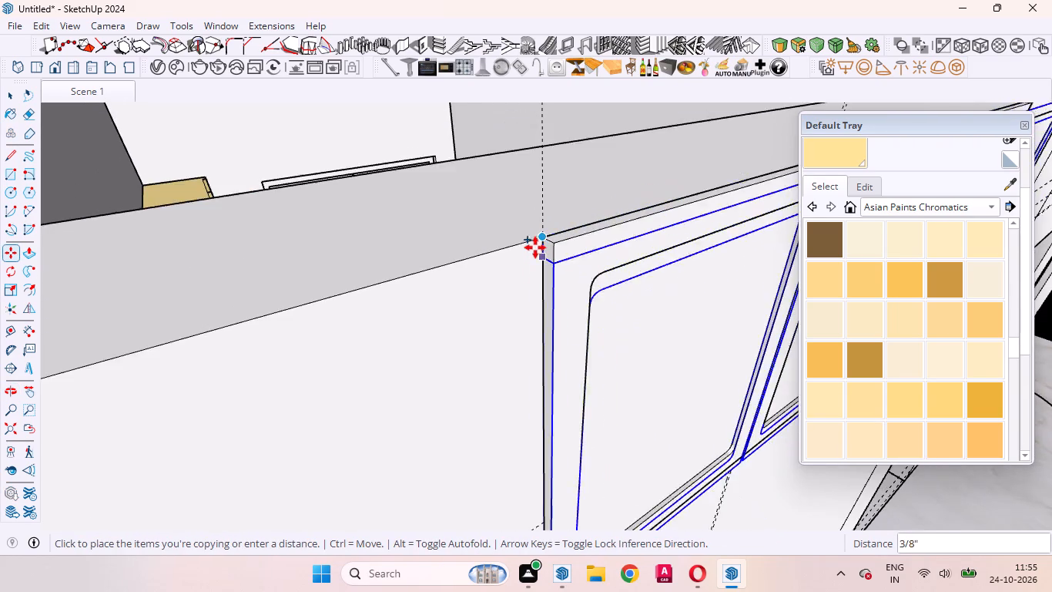
scroll(535, 247, "down", 15)
scroll(547, 331, "up", 18)
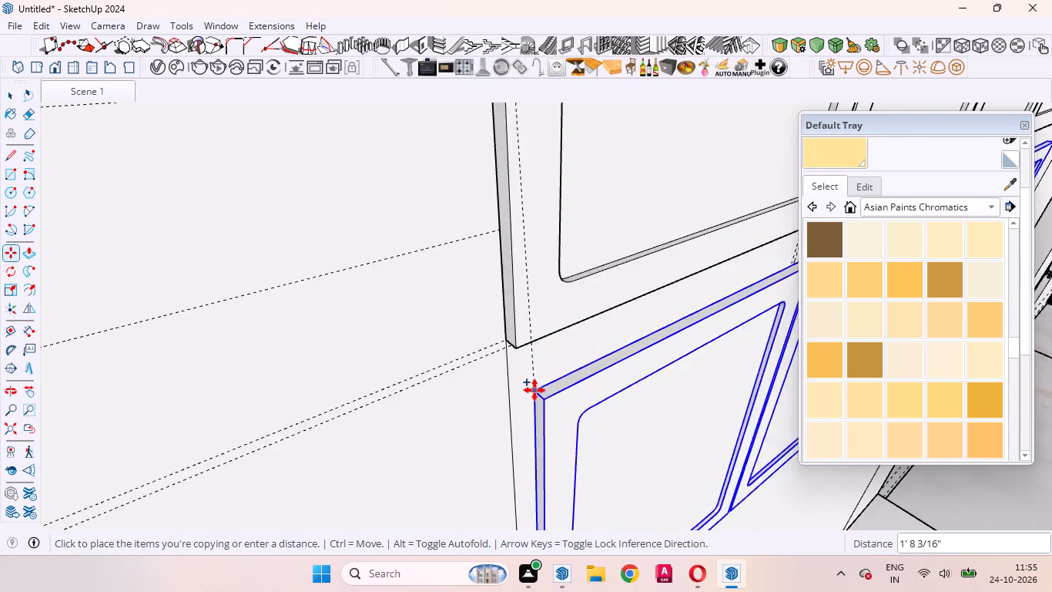
scroll(534, 390, "up", 7)
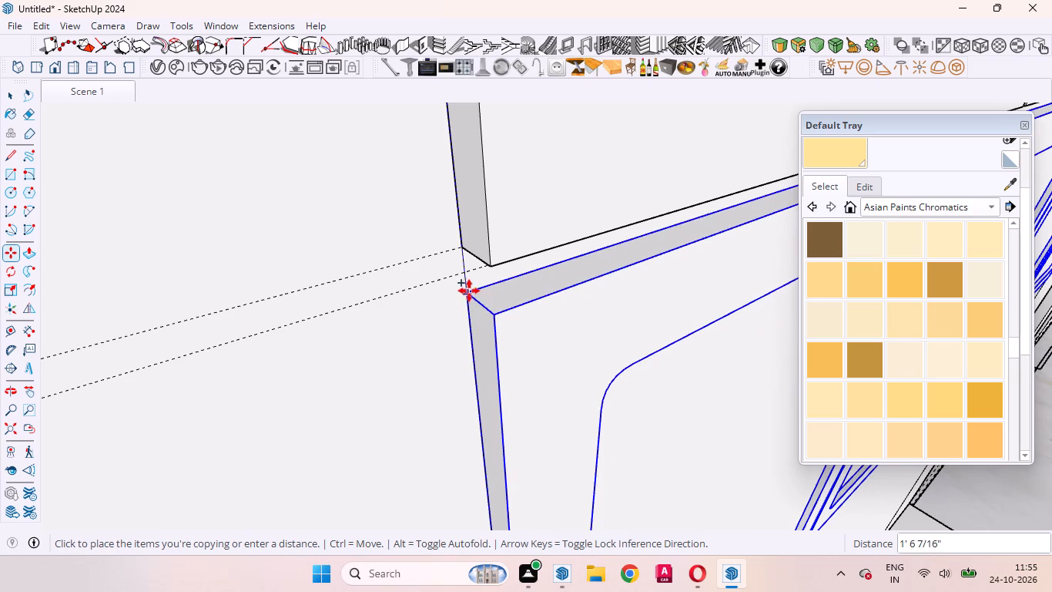
left_click(464, 276)
middle_click_drag(411, 313, 364, 325)
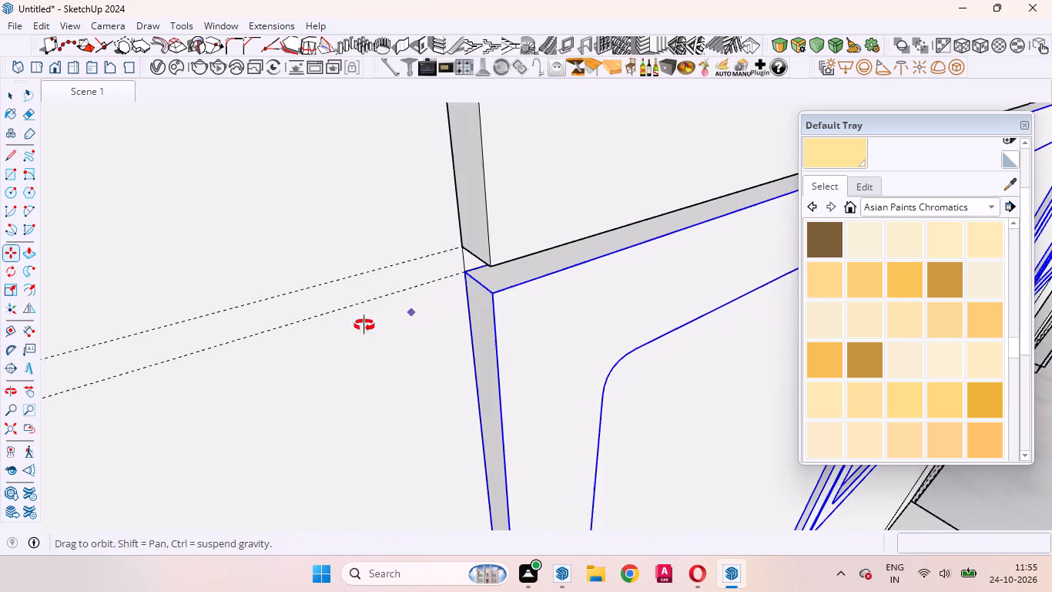
Array the copied row of four raised panels 6 times down the feature wall at the same spacing.
middle_click_drag(364, 325, 329, 323)
scroll(330, 307, "down", 20)
scroll(330, 307, "down", 13)
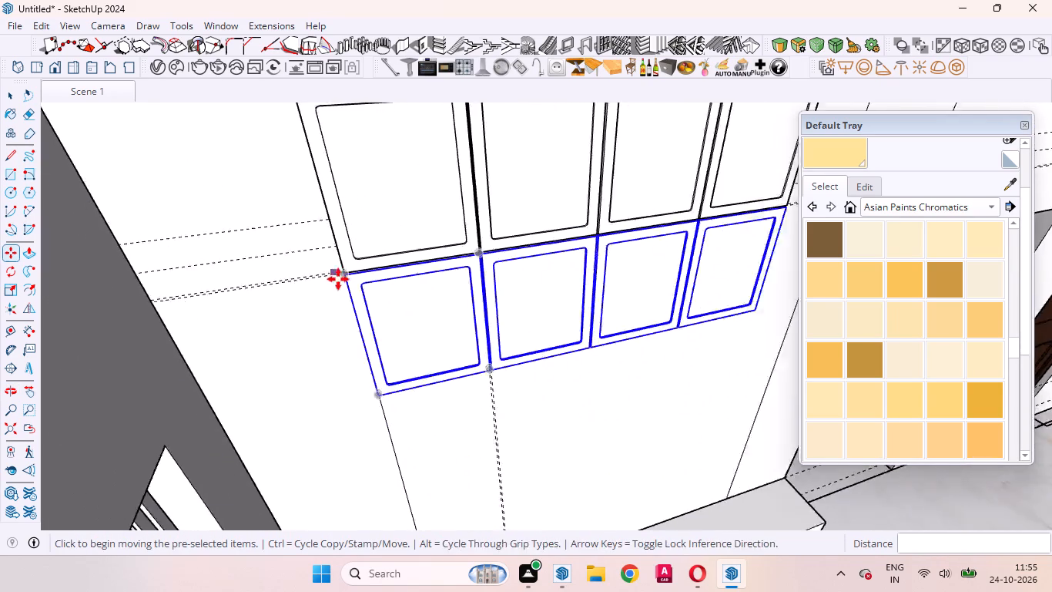
scroll(338, 279, "down", 2)
key("shift+asterisk")
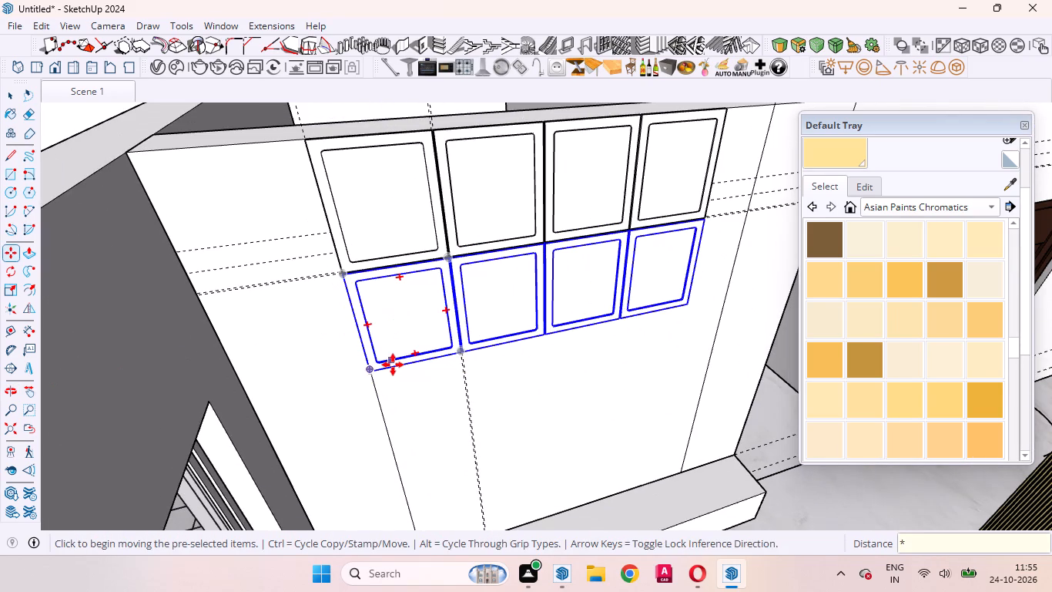
key("6")
key("Return")
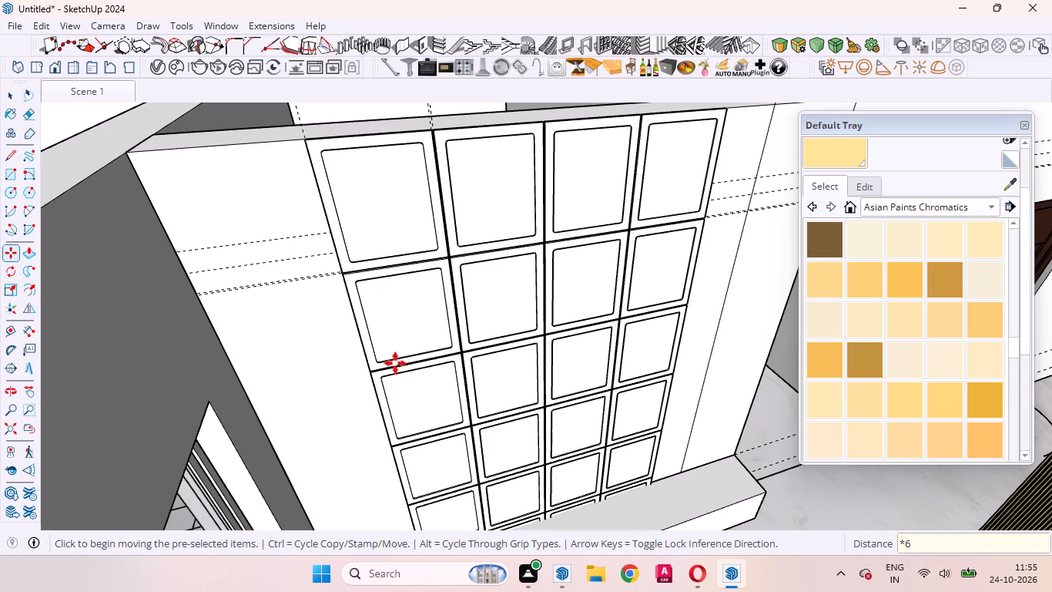
Delete the four panels of the bottom row that run into the ledge at the foot of the wall.
scroll(443, 290, "down", 6)
key("space")
scroll(396, 439, "up", 12)
middle_click_drag(506, 489, 468, 465)
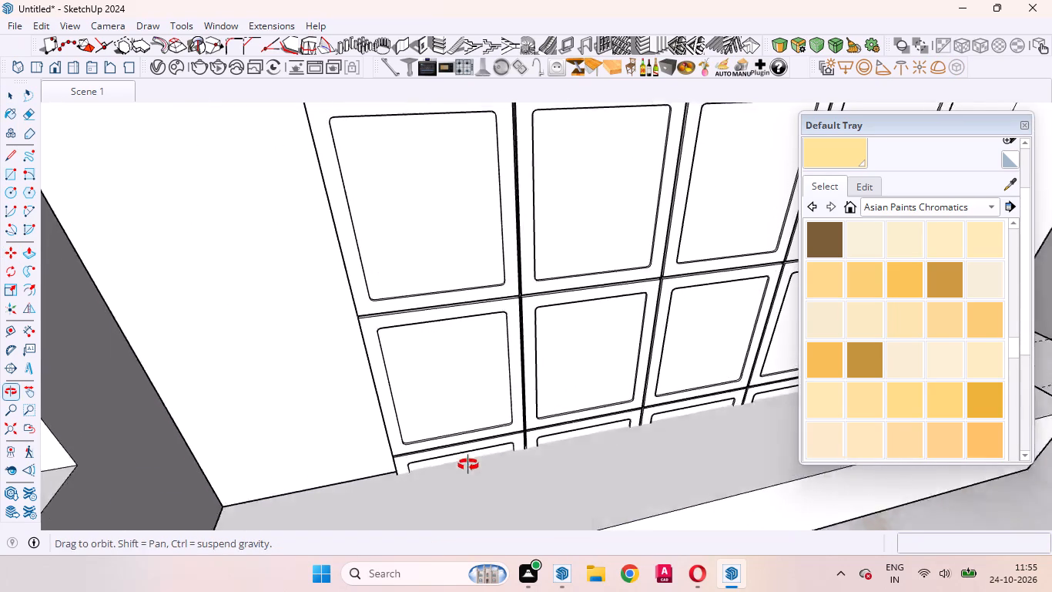
middle_click_drag(468, 465, 457, 449)
left_click(439, 444)
key("Delete")
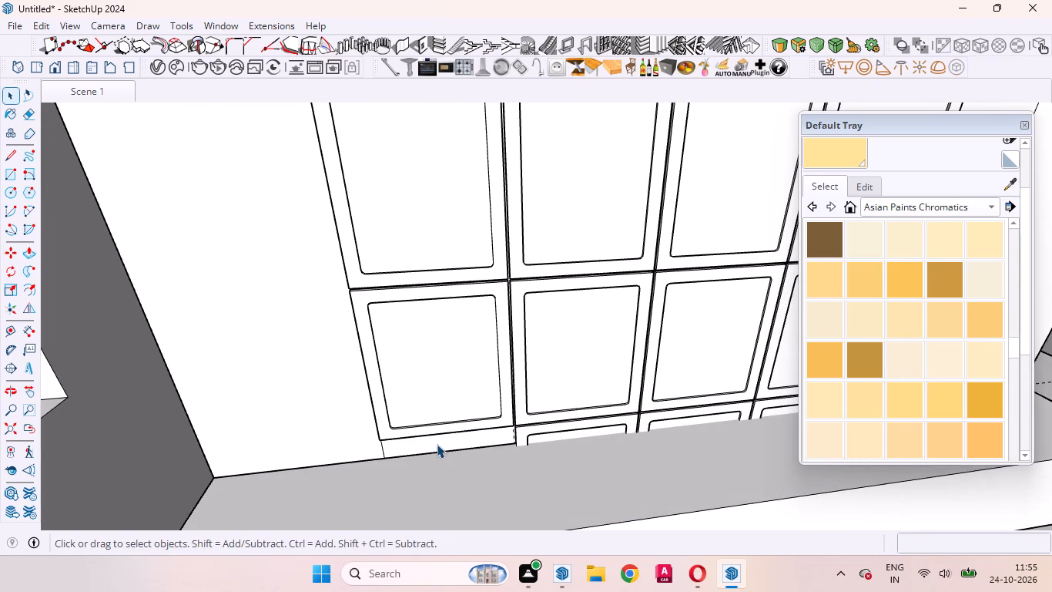
scroll(326, 436, "down", 4)
scroll(427, 443, "up", 3)
left_click(494, 431)
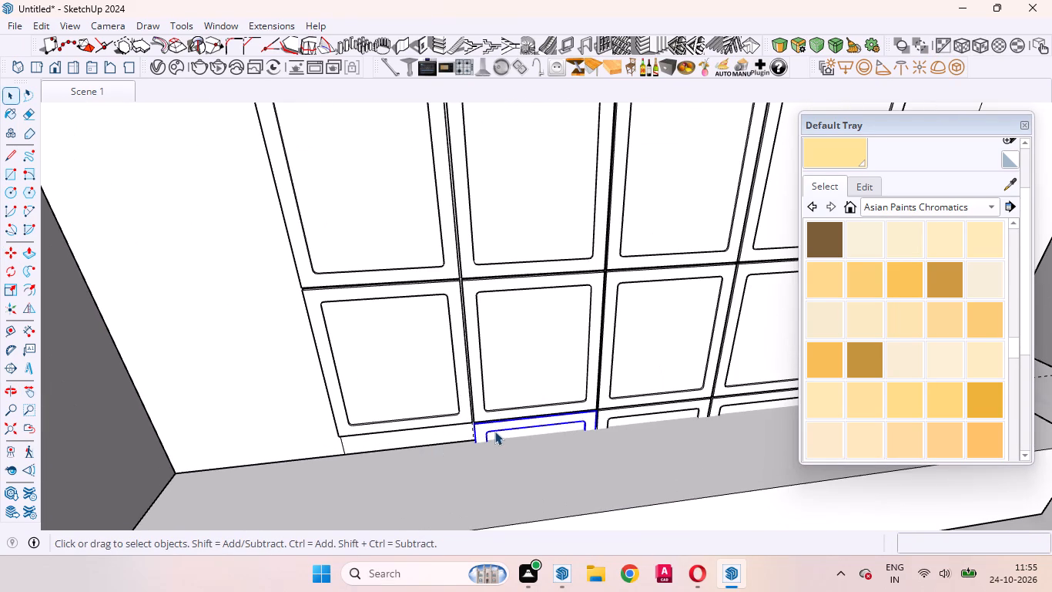
right_click(494, 431)
left_click(532, 52)
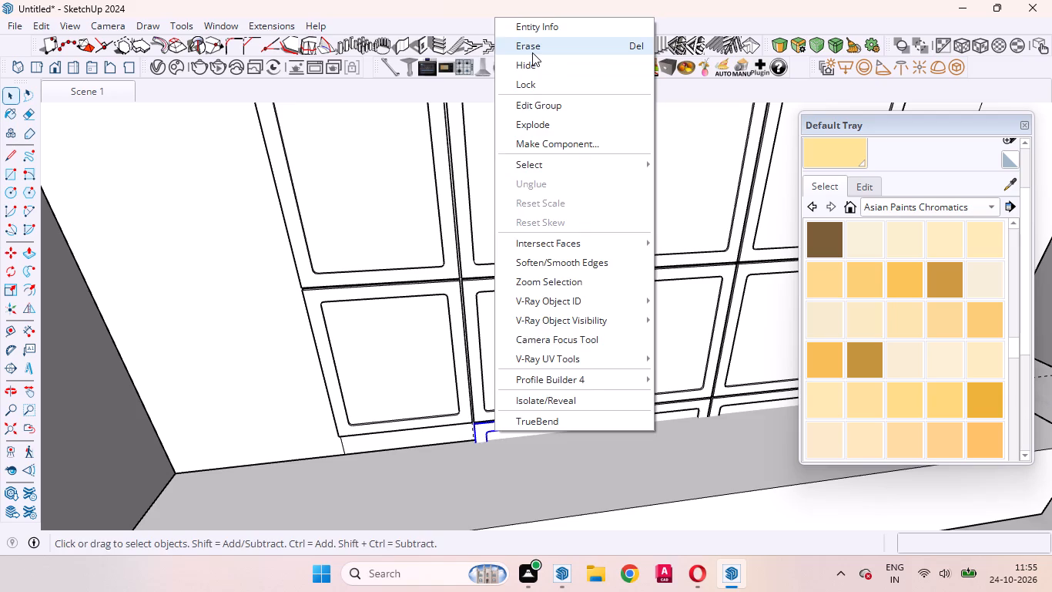
left_click(20, 114)
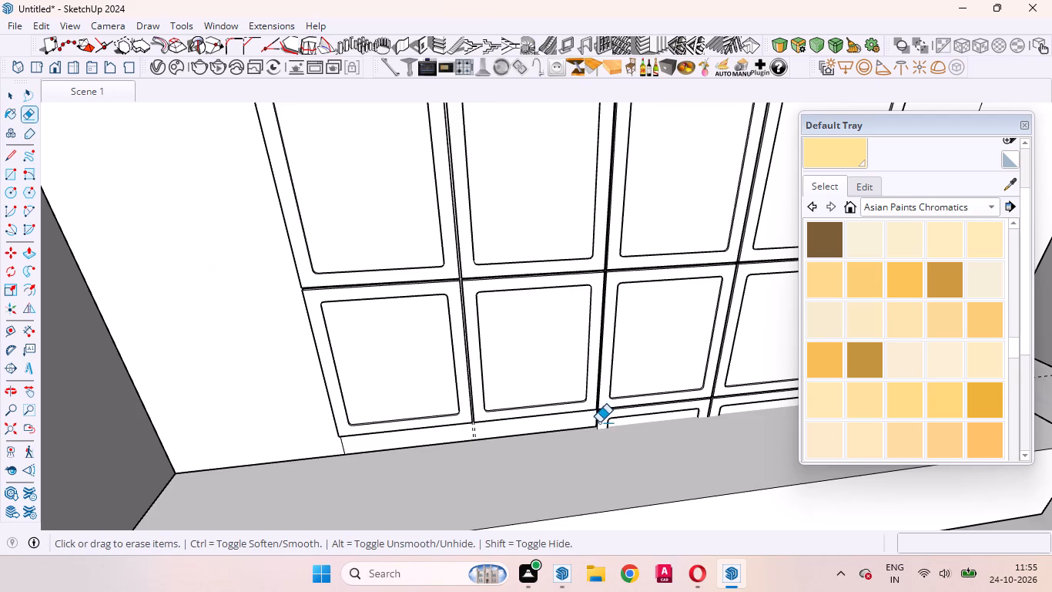
left_click(600, 422)
scroll(223, 404, "down", 4)
scroll(728, 426, "up", 10)
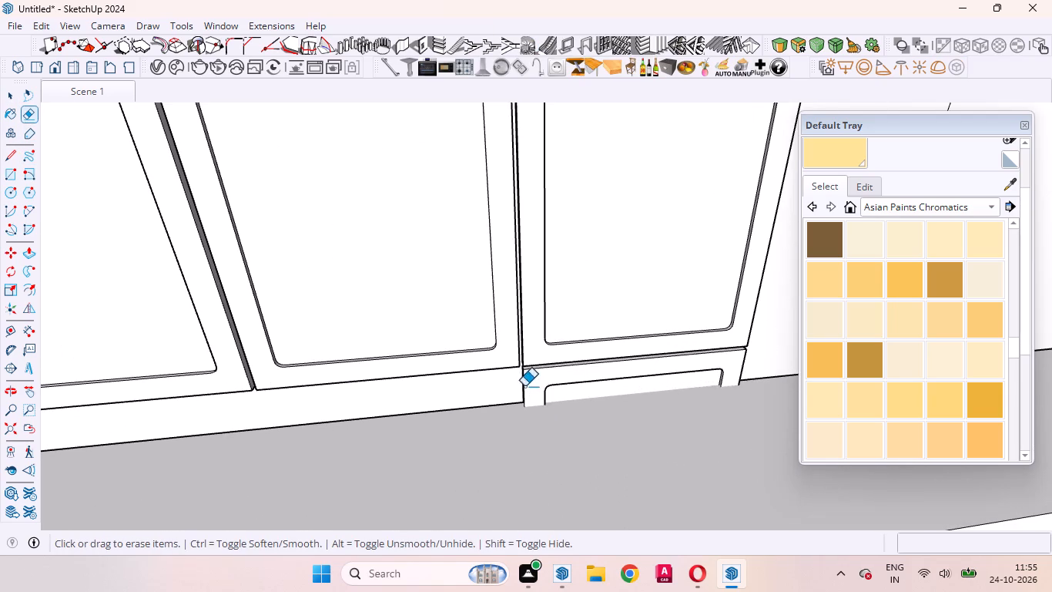
left_click(524, 386)
key("space")
Examine the panel grid and the gaps between its rows and columns from several angles.
scroll(411, 406, "down", 8)
scroll(430, 410, "up", 1)
scroll(430, 410, "down", 6)
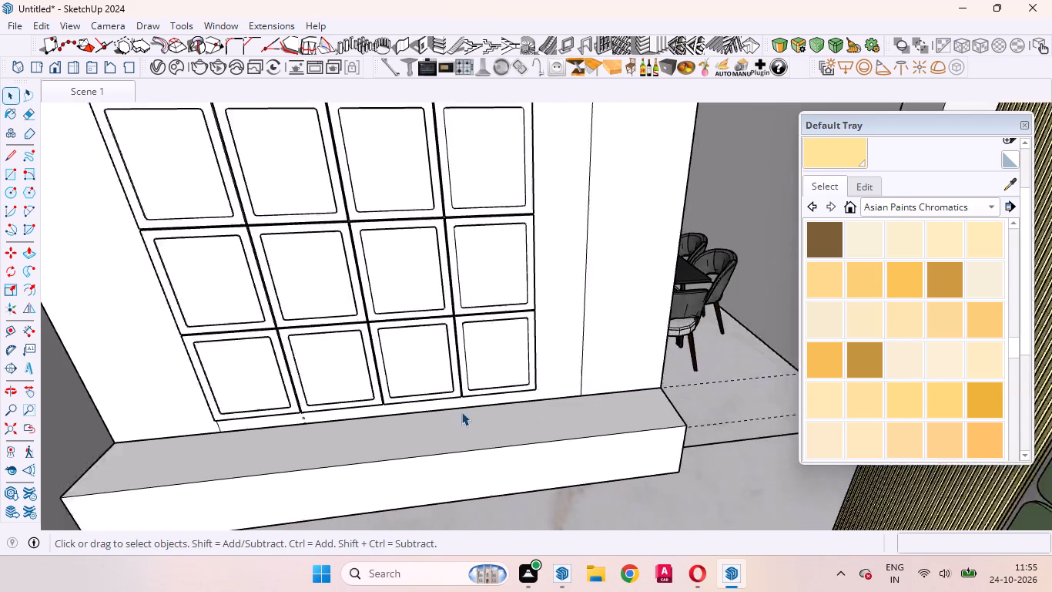
scroll(461, 412, "down", 11)
scroll(460, 232, "up", 4)
middle_click_drag(538, 331, 437, 294)
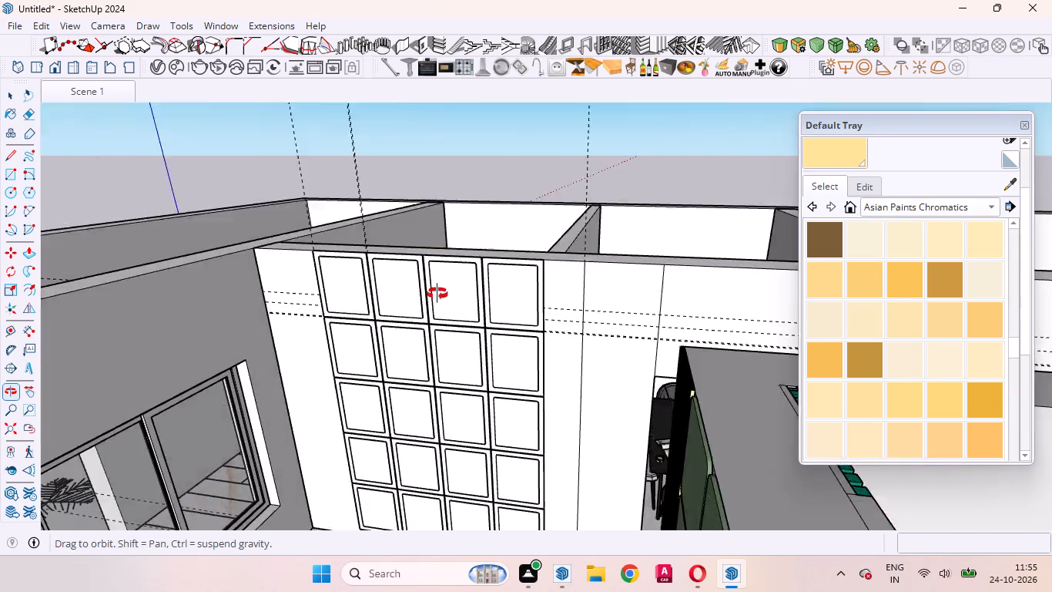
middle_click_drag(437, 294, 526, 202)
scroll(347, 304, "up", 20)
scroll(347, 304, "up", 2)
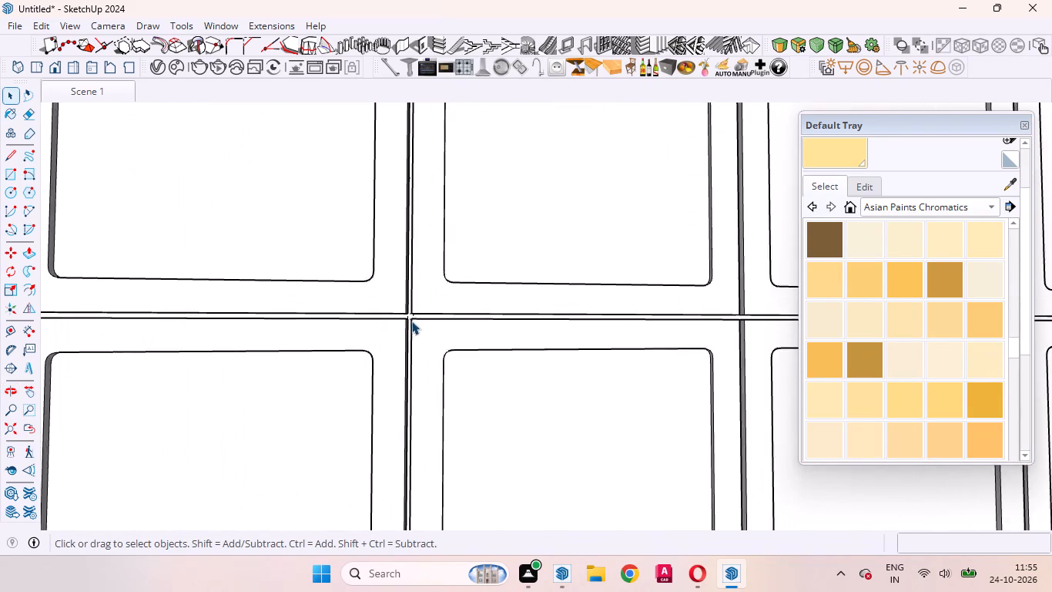
scroll(411, 321, "up", 11)
middle_click_drag(414, 340, 436, 462)
scroll(384, 412, "down", 18)
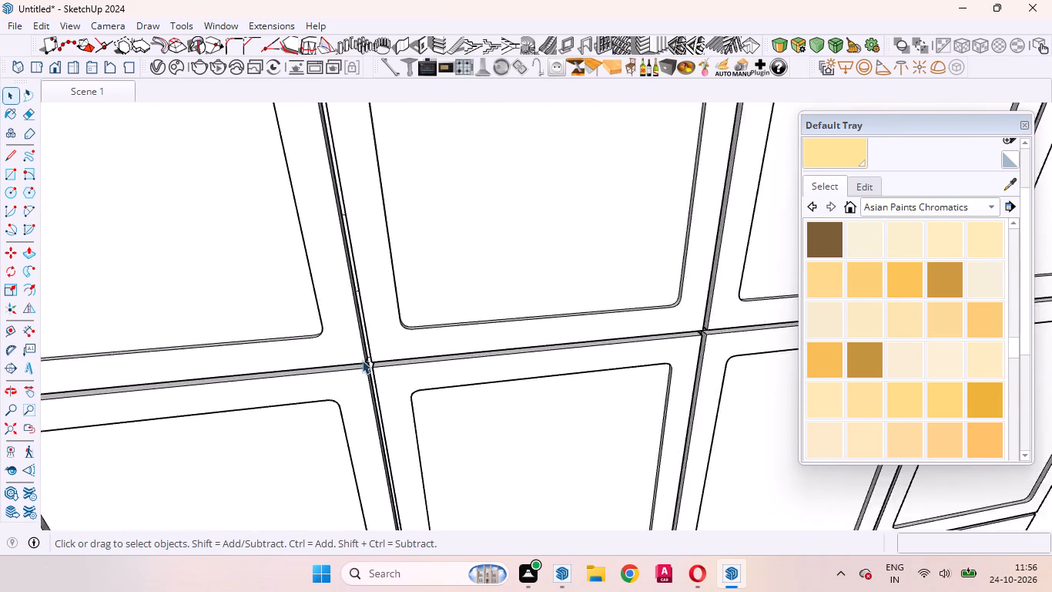
scroll(362, 360, "down", 20)
scroll(362, 360, "down", 2)
middle_click_drag(626, 298, 595, 311)
Open the wall group and move the vertical line beside the panel grid along the green axis to the grid's outer edge.
scroll(585, 358, "up", 2)
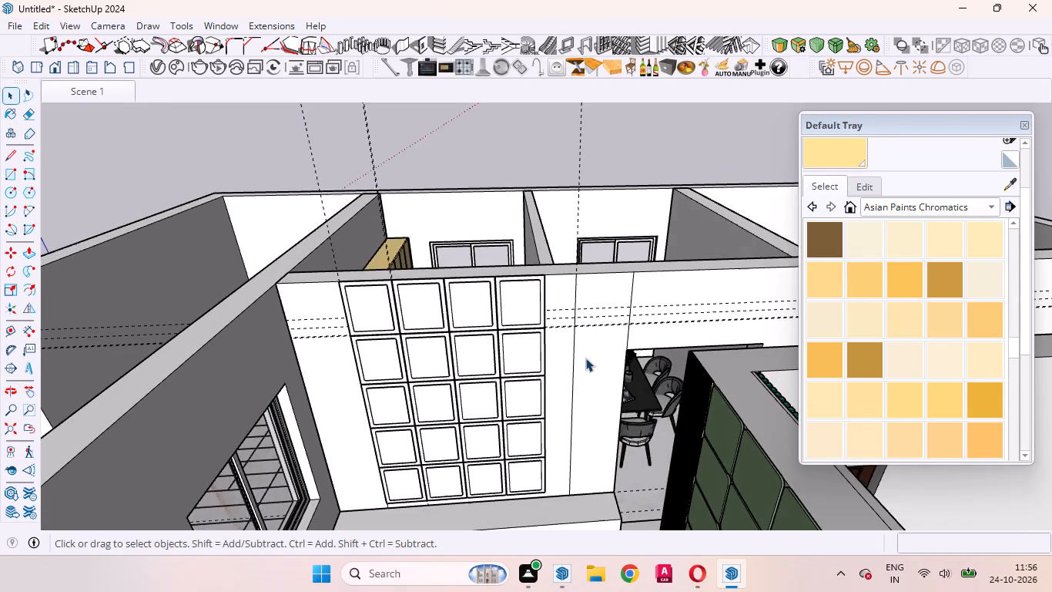
scroll(585, 358, "up", 2)
middle_click_drag(585, 362, 553, 382)
left_click(552, 373)
scroll(558, 266, "down", 4)
double_click(544, 360)
left_click(549, 358)
scroll(561, 348, "up", 4)
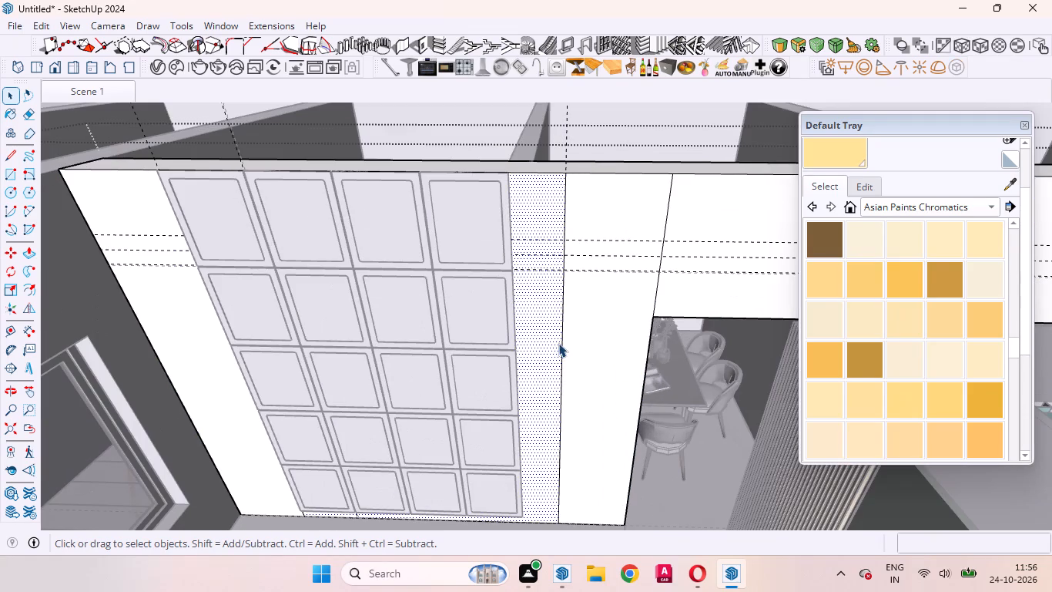
left_click(561, 344)
key("m")
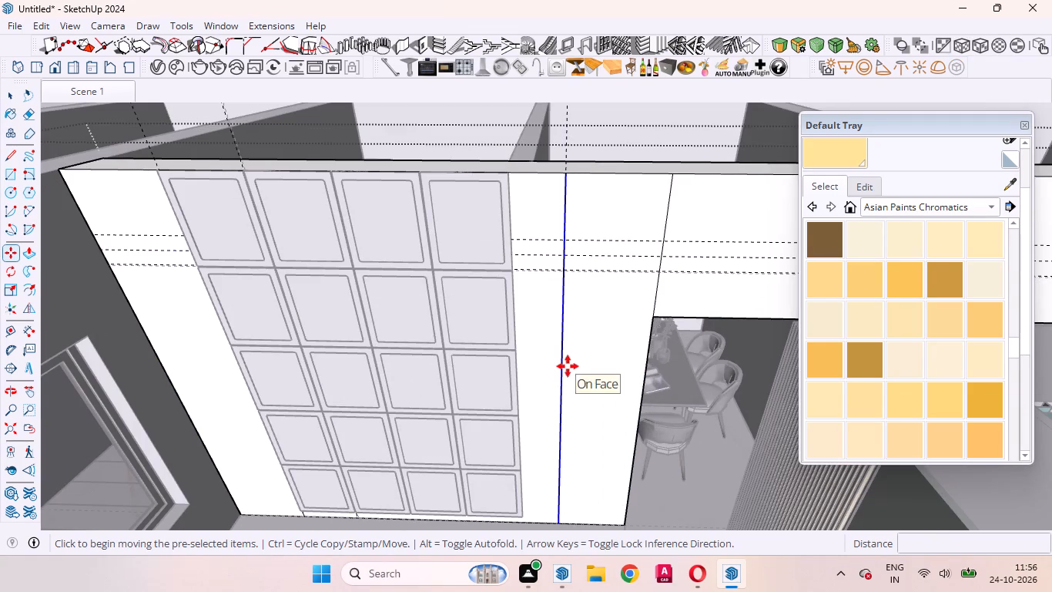
scroll(564, 364, "up", 5)
left_click(562, 362)
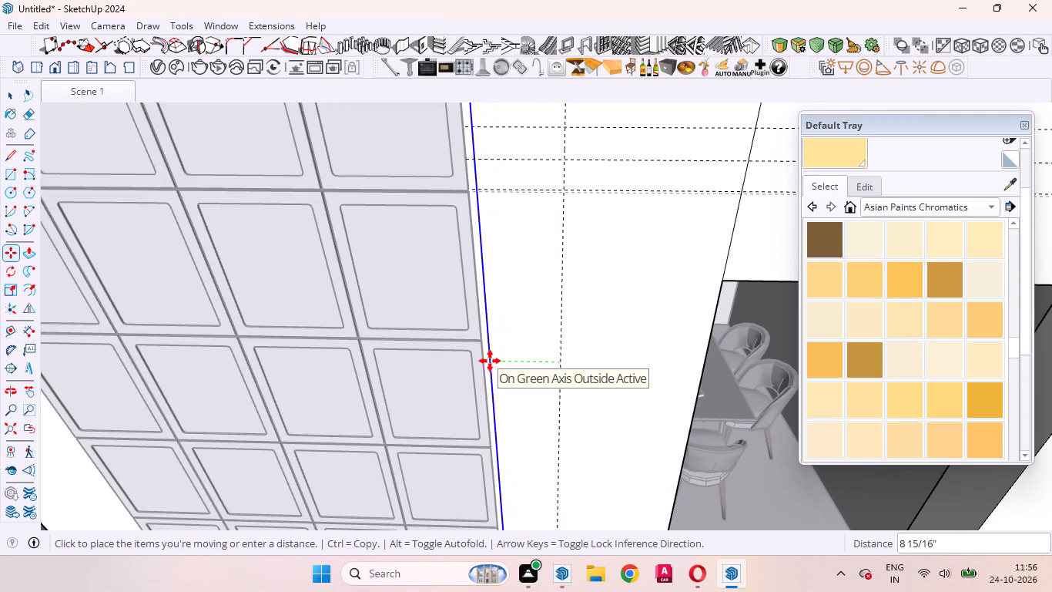
left_click(490, 361)
key("space")
Create vertical louvres on the wall strip beside the panel grid: depth 1/2", thickness 1/4", spacing 10 mm, angle 0.0, front location.
left_click(543, 358)
scroll(655, 351, "down", 15)
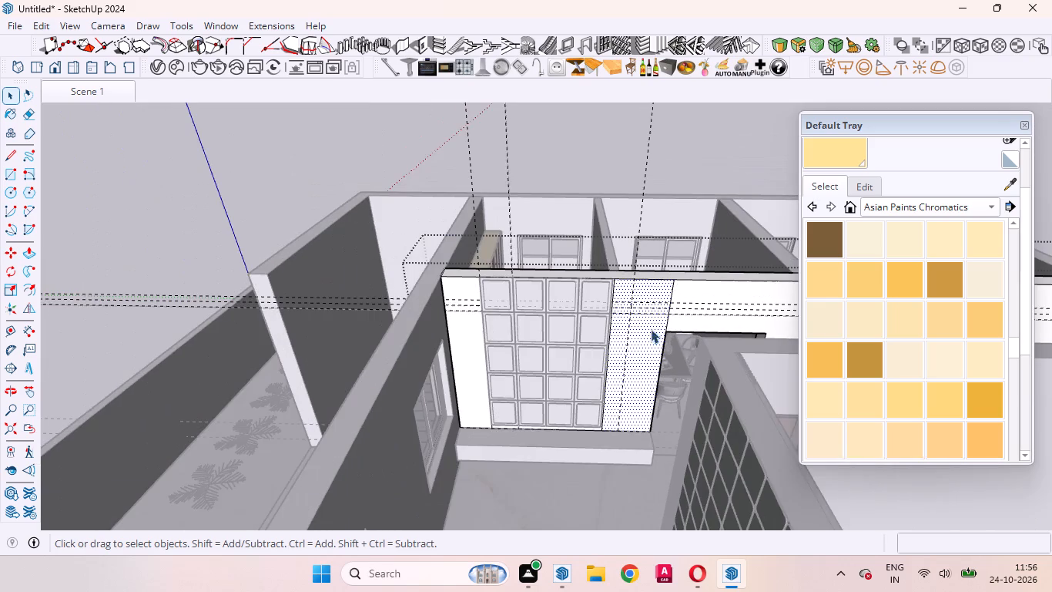
scroll(631, 326, "up", 3)
middle_click_drag(618, 365, 829, 450)
scroll(618, 309, "up", 5)
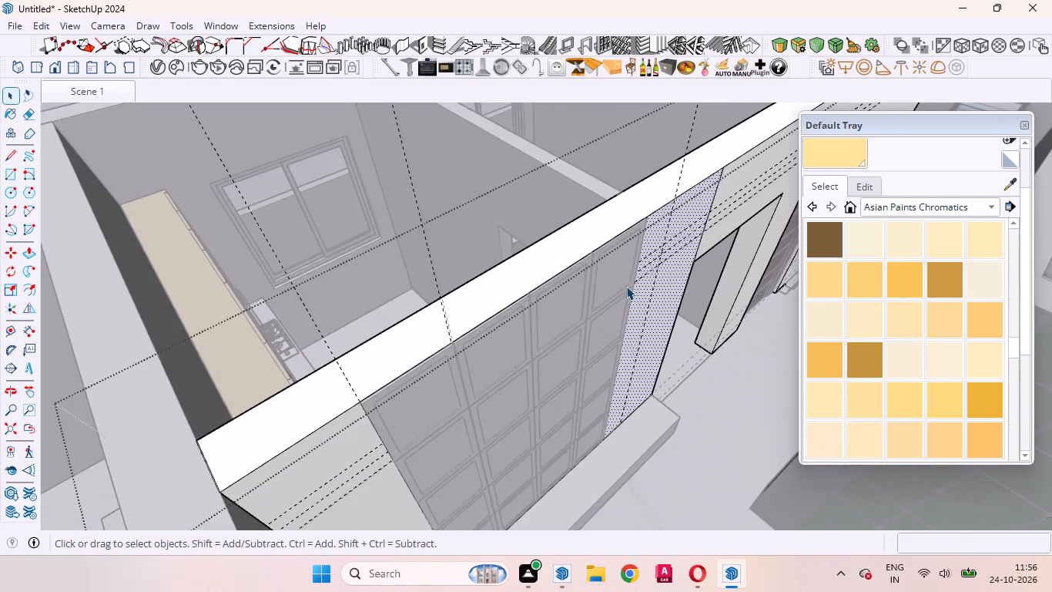
scroll(642, 296, "down", 5)
middle_click_drag(635, 331, 441, 301)
scroll(435, 298, "down", 7)
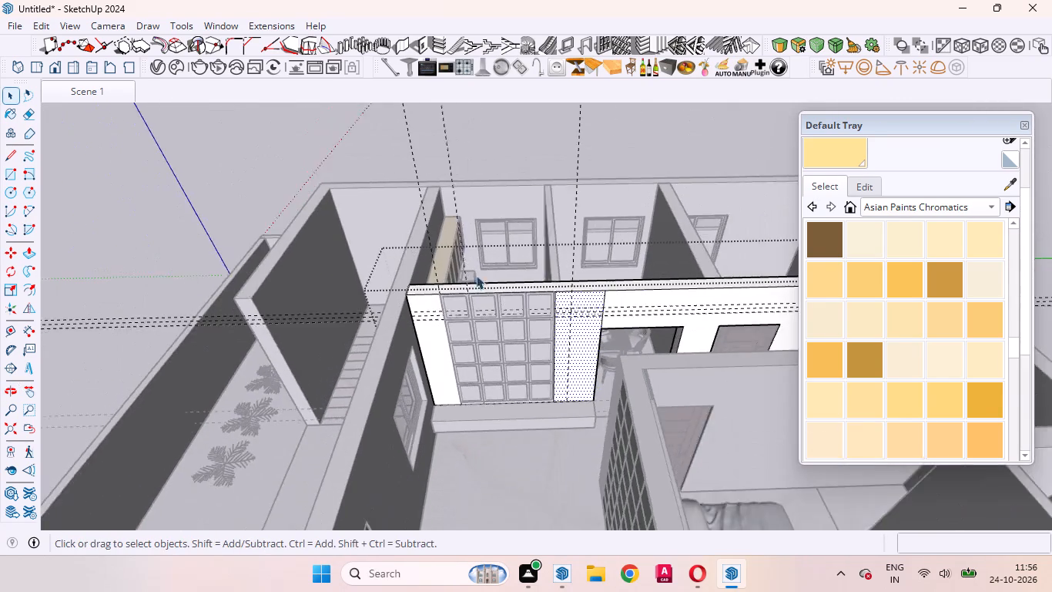
scroll(592, 273, "up", 3)
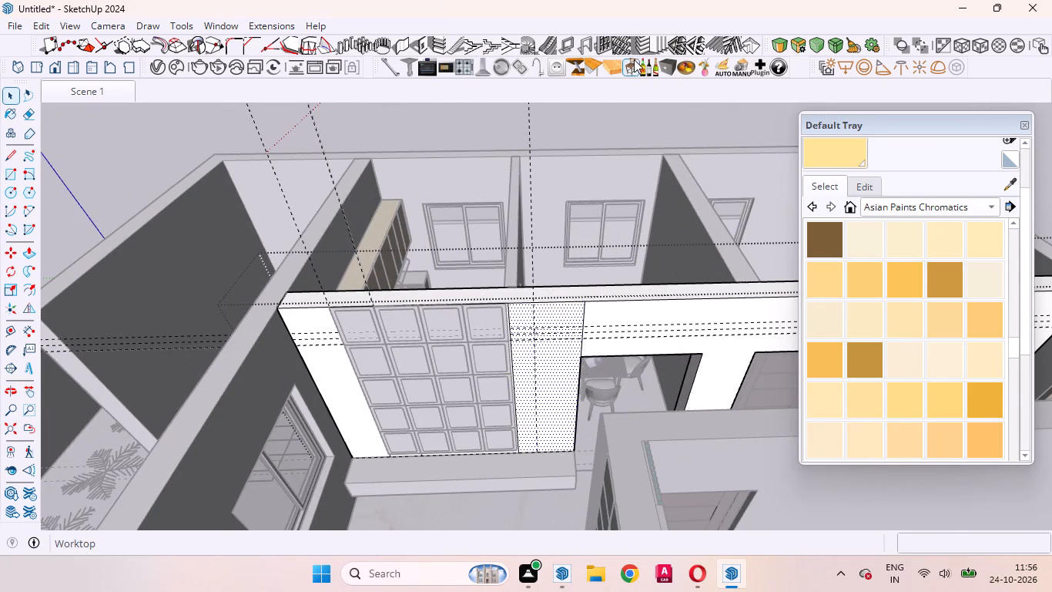
left_click(656, 49)
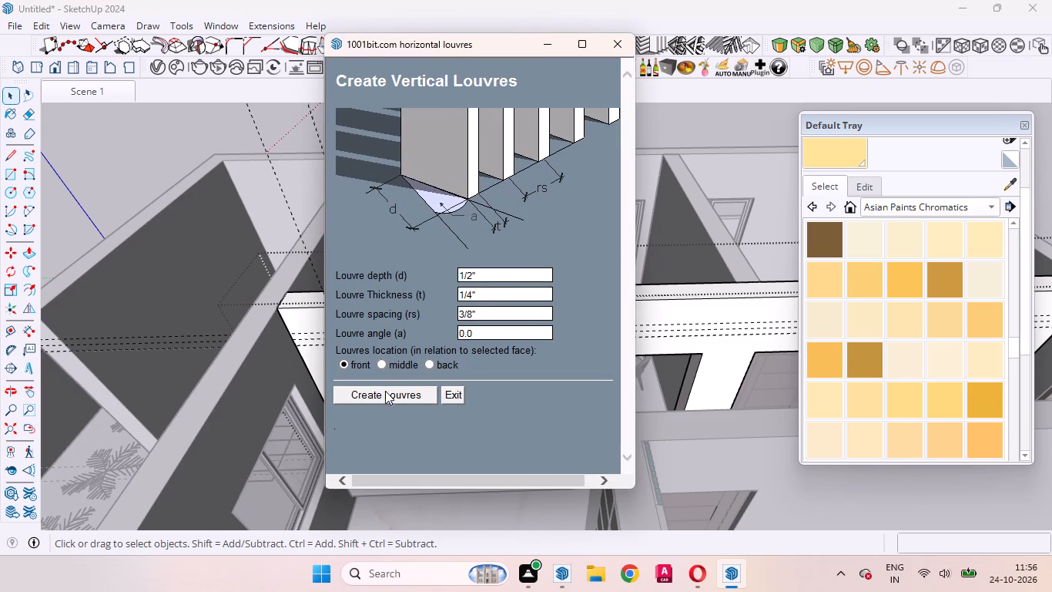
left_click(496, 311)
type("10mm")
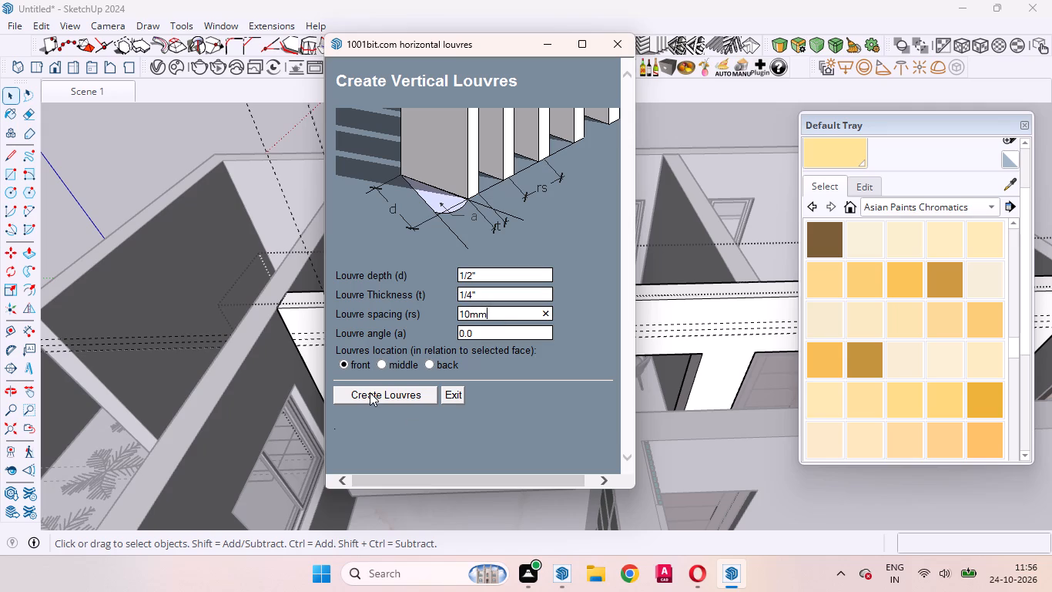
left_click(369, 392)
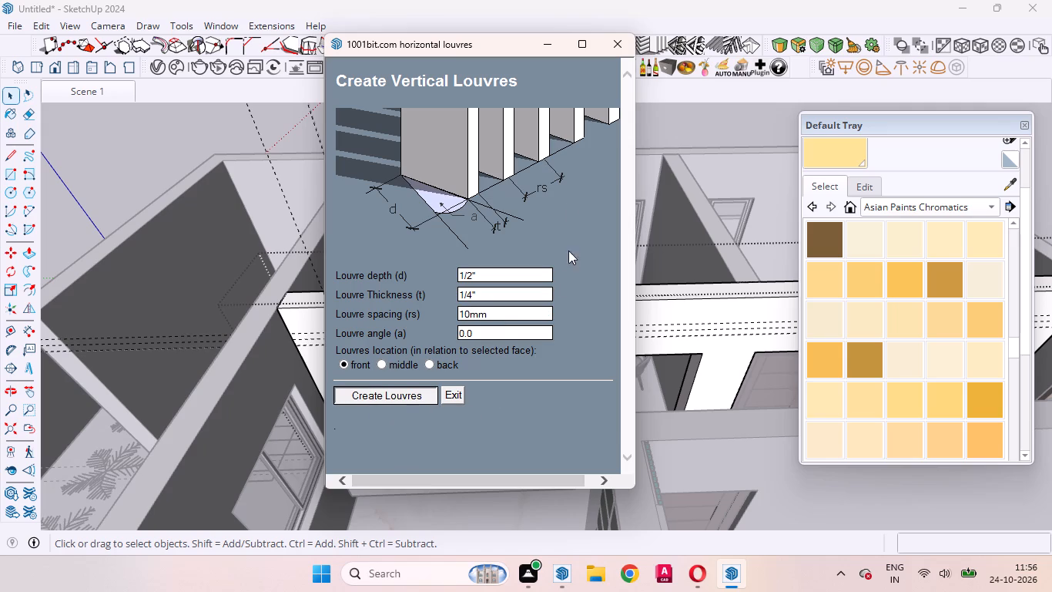
Examine the louvres' top ends and where they meet the raised panels.
scroll(567, 314, "up", 9)
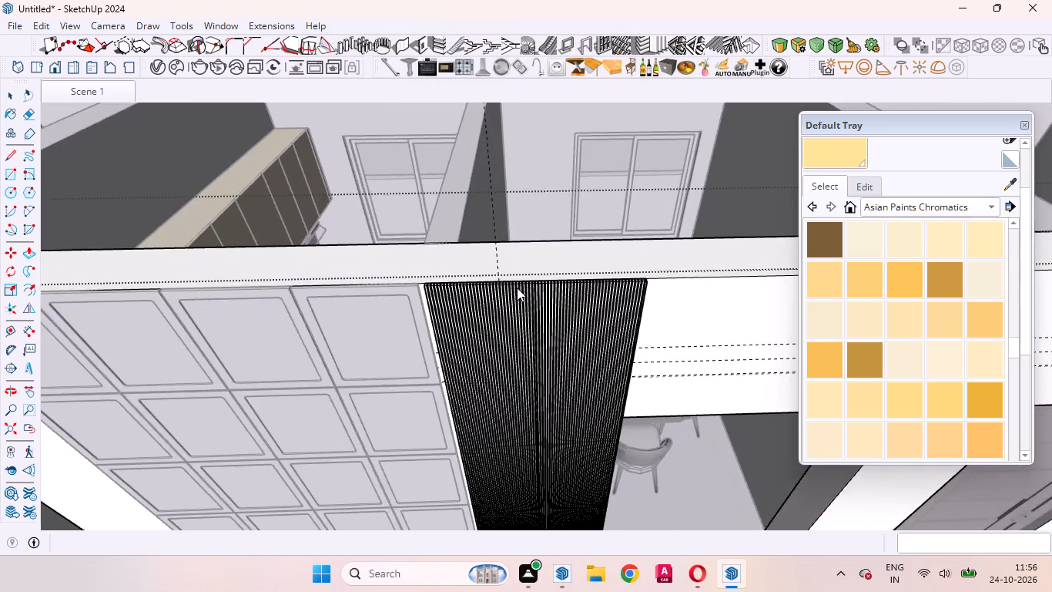
scroll(517, 288, "up", 20)
scroll(517, 288, "up", 3)
middle_click_drag(332, 321, 499, 196)
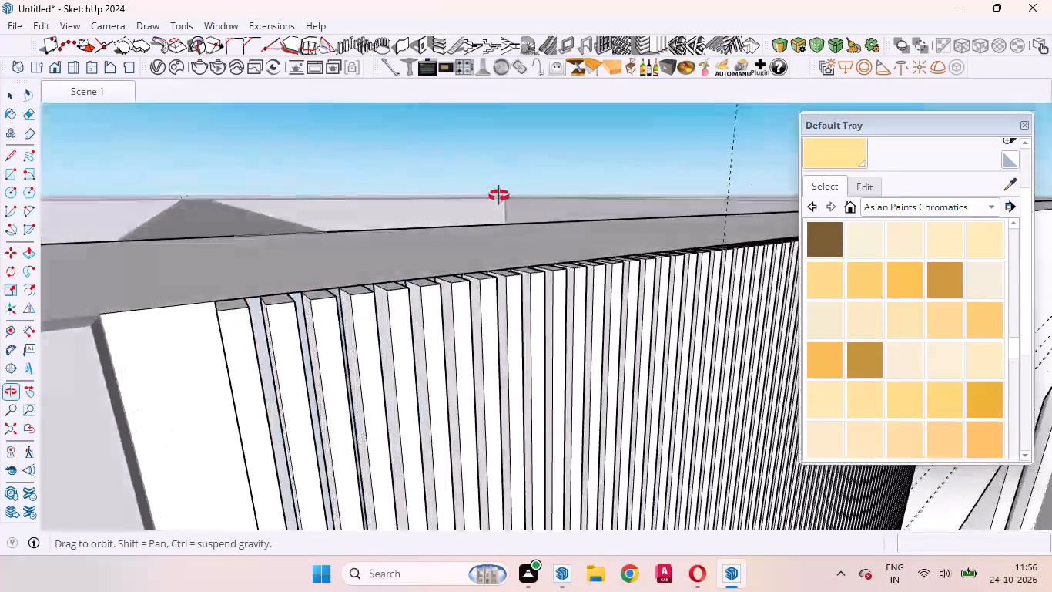
middle_click_drag(499, 196, 687, 228)
scroll(525, 276, "down", 9)
scroll(509, 294, "up", 1)
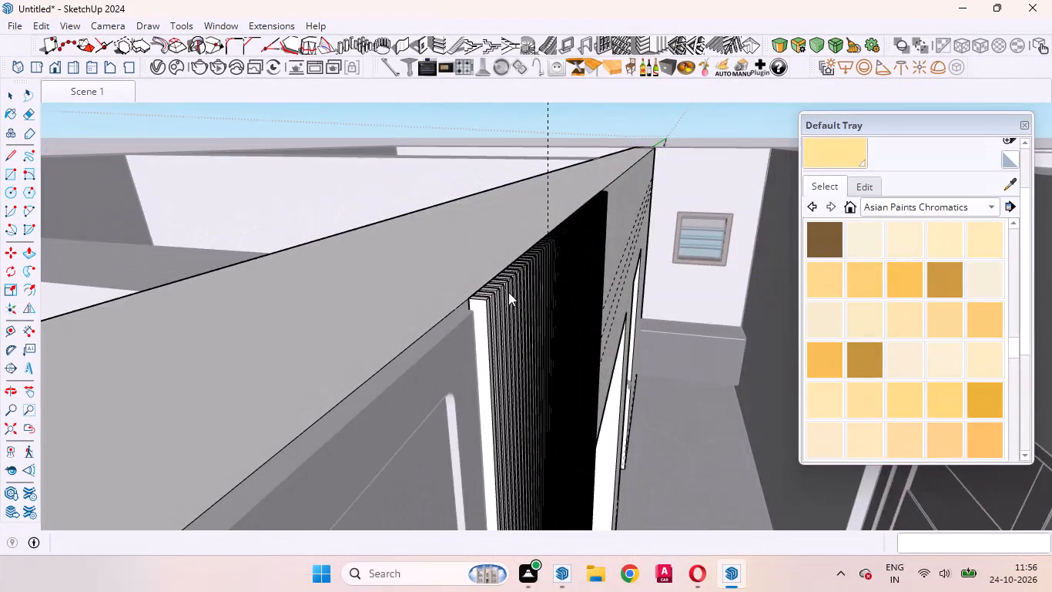
scroll(508, 292, "up", 5)
middle_click_drag(455, 327, 381, 325)
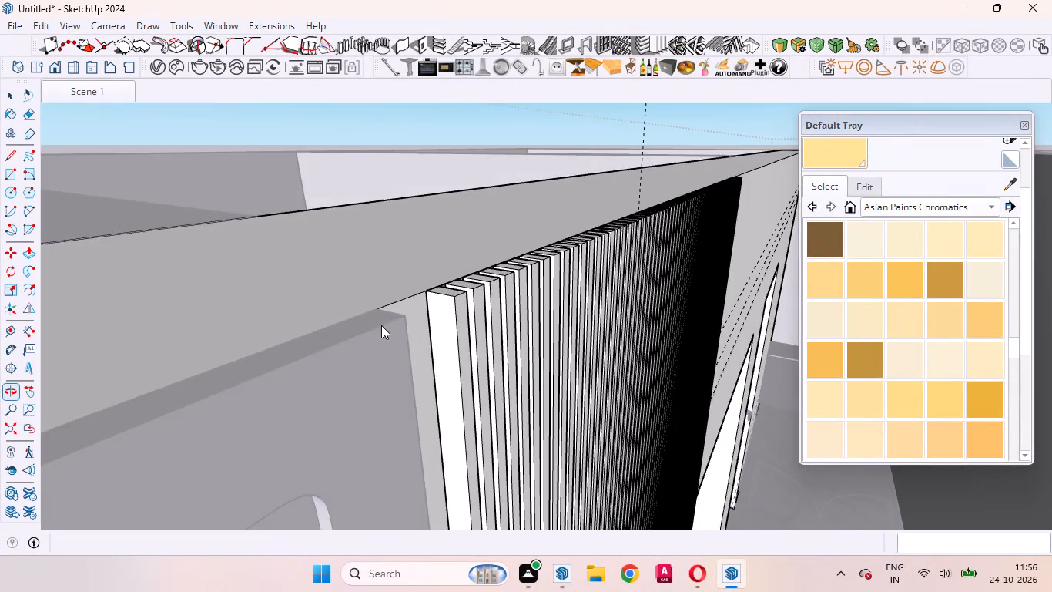
scroll(374, 325, "down", 20)
scroll(374, 325, "down", 8)
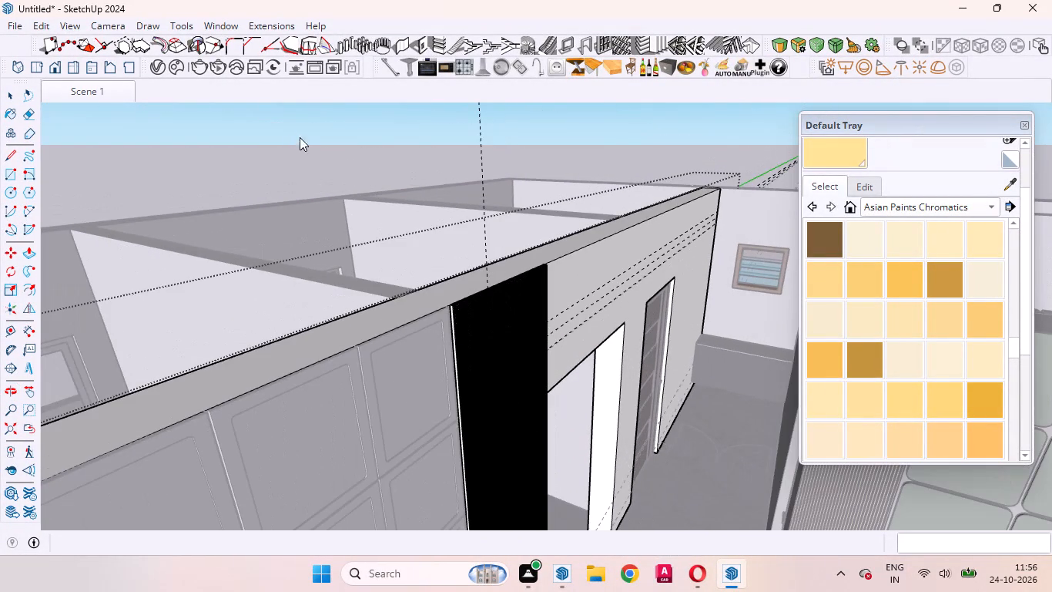
Close the wall group.
left_click(290, 132)
left_click(7, 95)
left_click(334, 187)
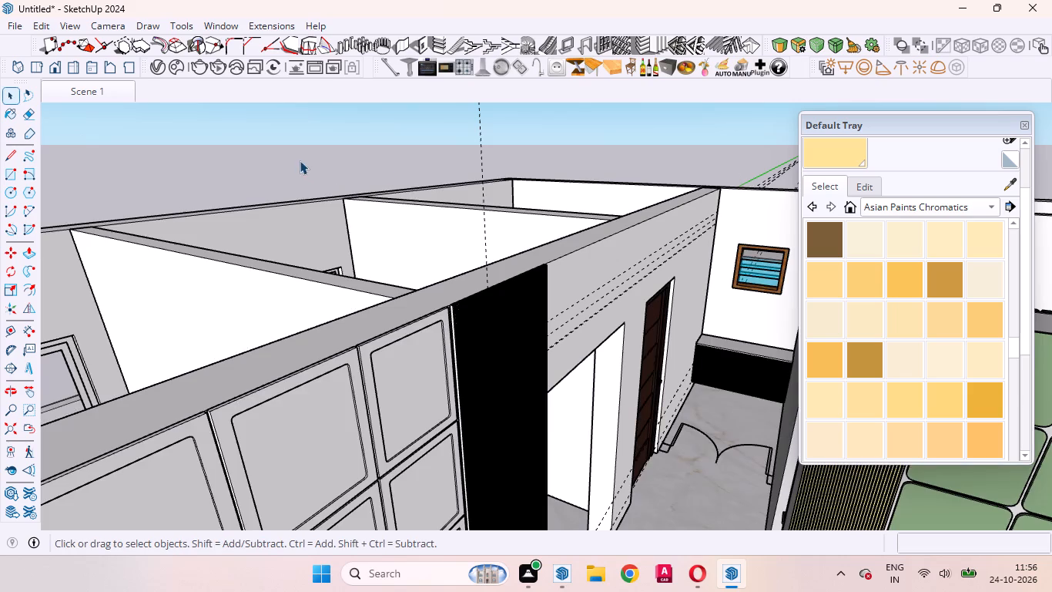
Examine the panel grid and the adjoining louvres together, including the joint between them and the top of the wall.
middle_click_drag(441, 244, 193, 247)
scroll(514, 224, "down", 10)
scroll(405, 231, "up", 4)
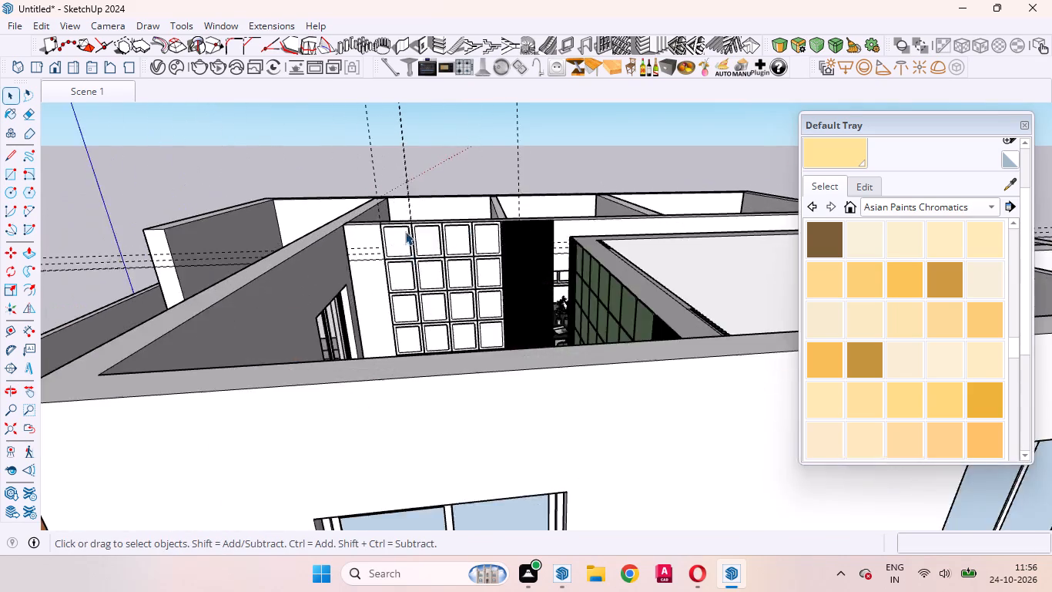
scroll(405, 231, "up", 6)
scroll(545, 226, "up", 15)
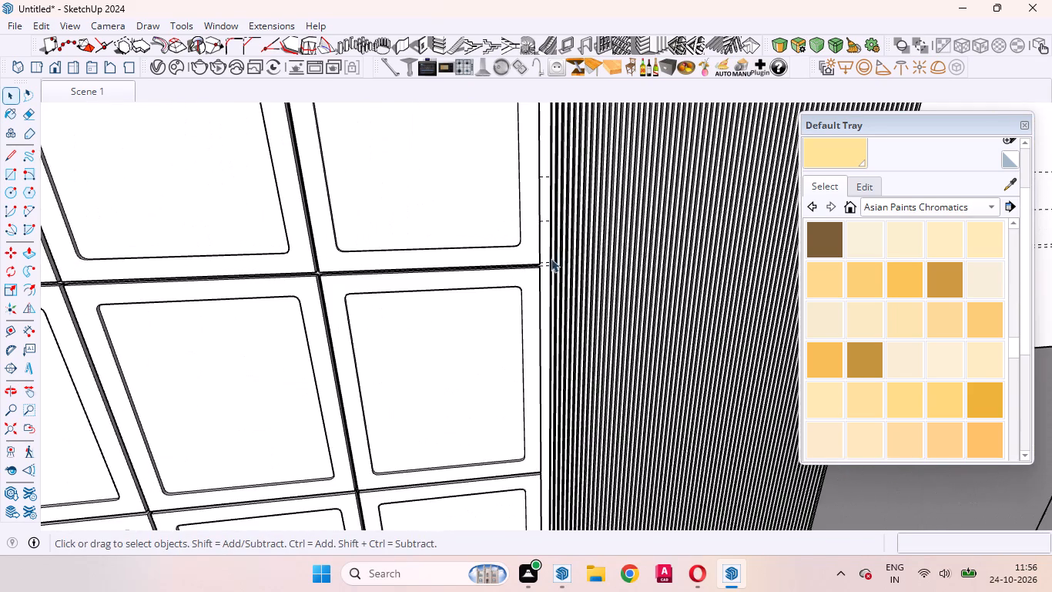
middle_click_drag(531, 268, 543, 355)
scroll(543, 358, "up", 1)
scroll(578, 345, "down", 7)
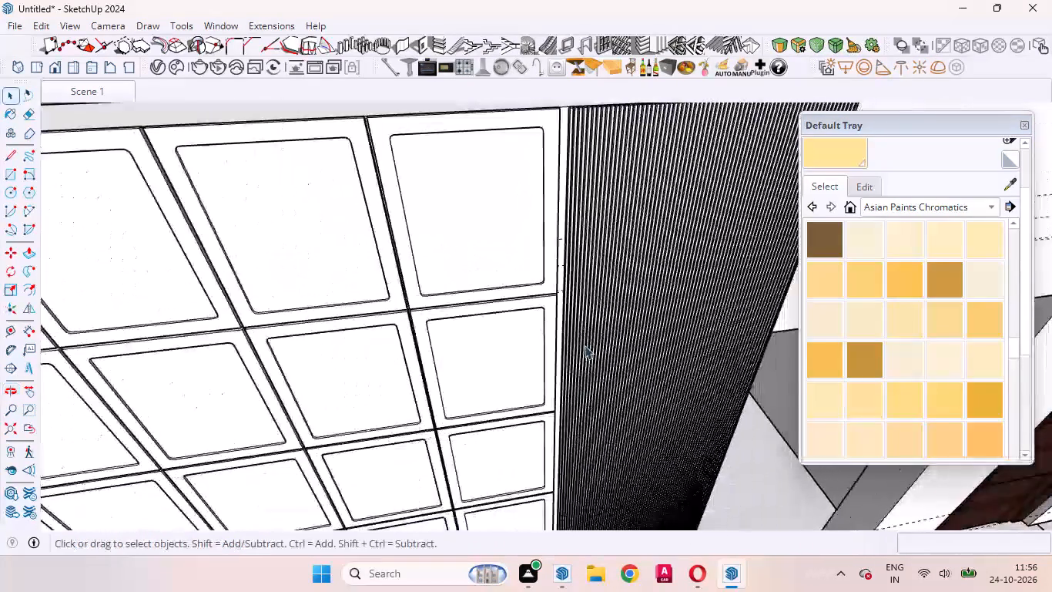
scroll(585, 345, "down", 8)
scroll(666, 296, "down", 4)
scroll(387, 291, "up", 10)
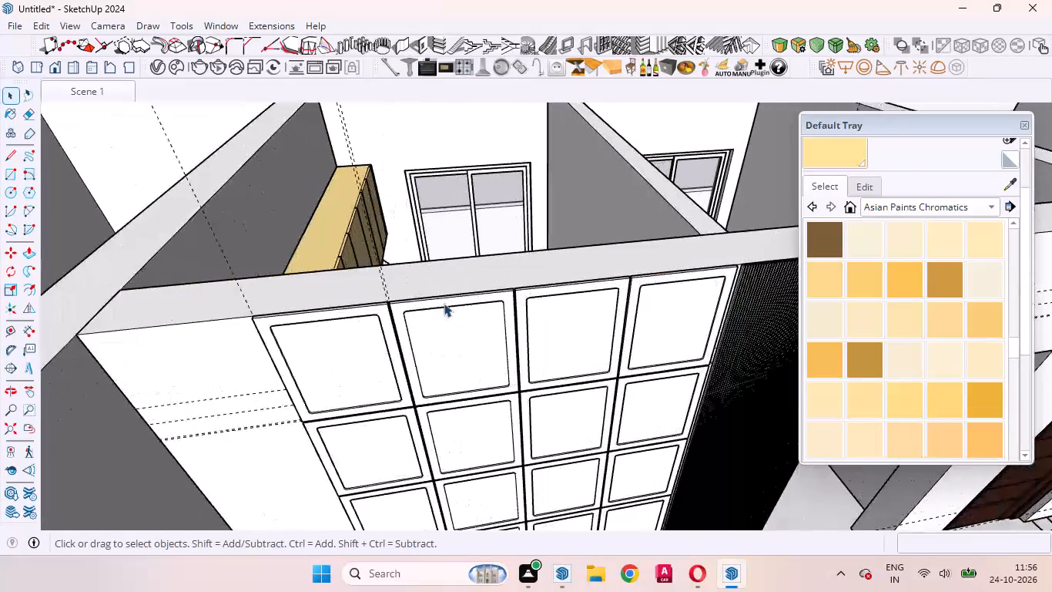
scroll(186, 355, "down", 5)
scroll(536, 281, "up", 6)
middle_click_drag(595, 301, 558, 387)
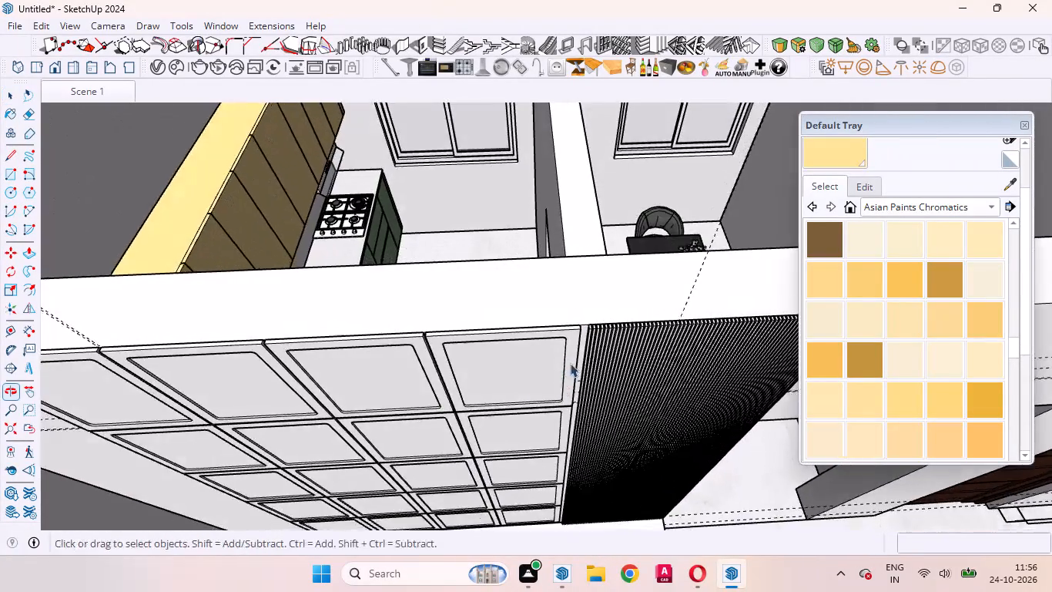
Place a vertical guide 18 mm outside the panel grid's edge, on the strip with the louvres.
scroll(571, 362, "up", 20)
scroll(606, 292, "down", 5)
scroll(561, 281, "up", 5)
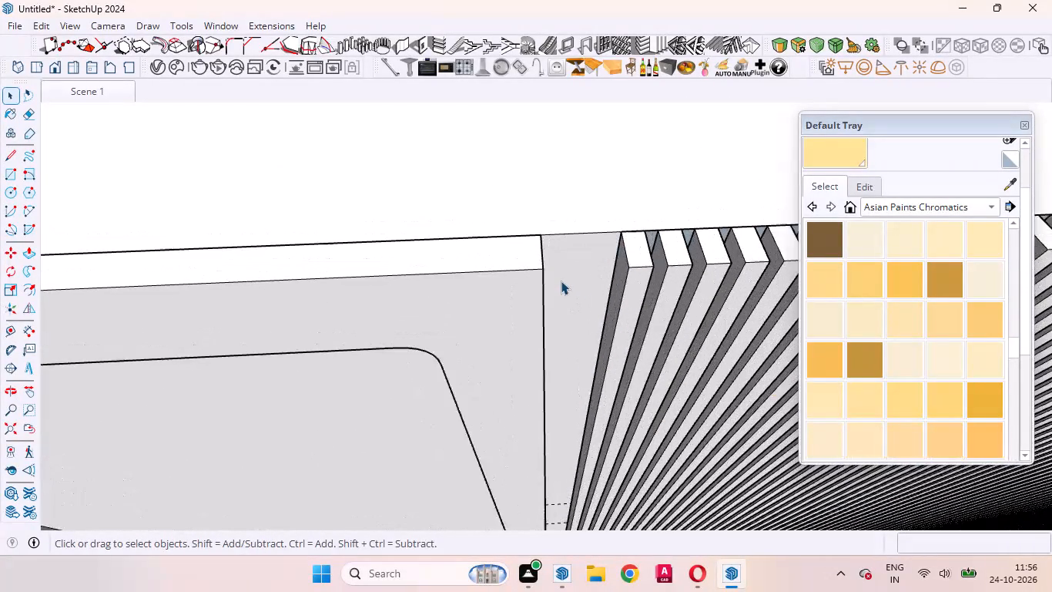
key("t")
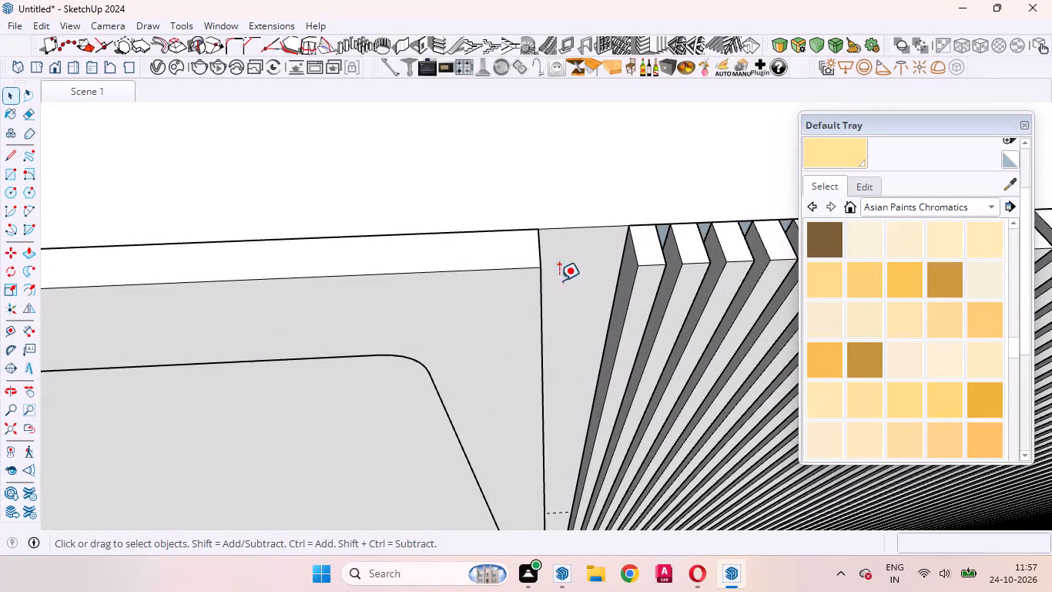
scroll(565, 240, "up", 3)
scroll(565, 237, "down", 1)
scroll(565, 237, "up", 1)
middle_click_drag(551, 266, 471, 207)
scroll(471, 207, "up", 1)
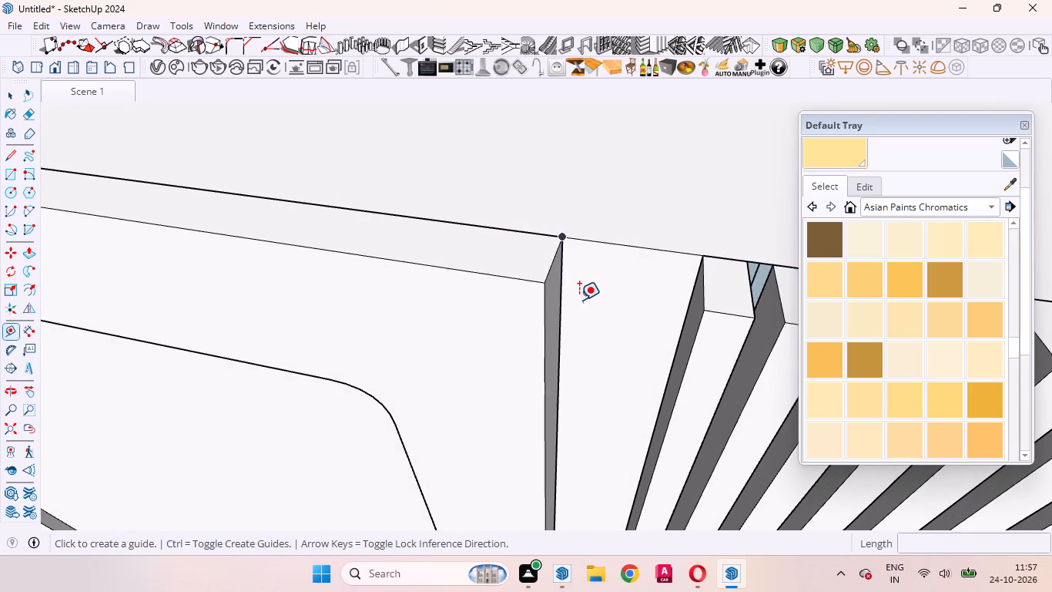
scroll(579, 298, "up", 4)
middle_click_drag(579, 298, 558, 284)
left_click(561, 281)
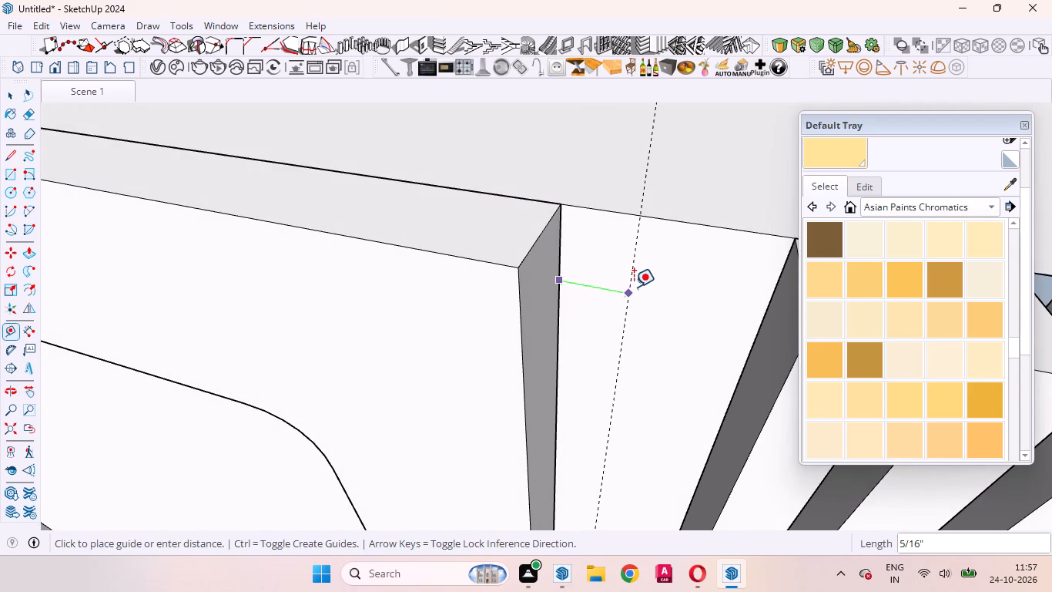
type("18mm")
key("Return")
key("space")
scroll(543, 291, "down", 8)
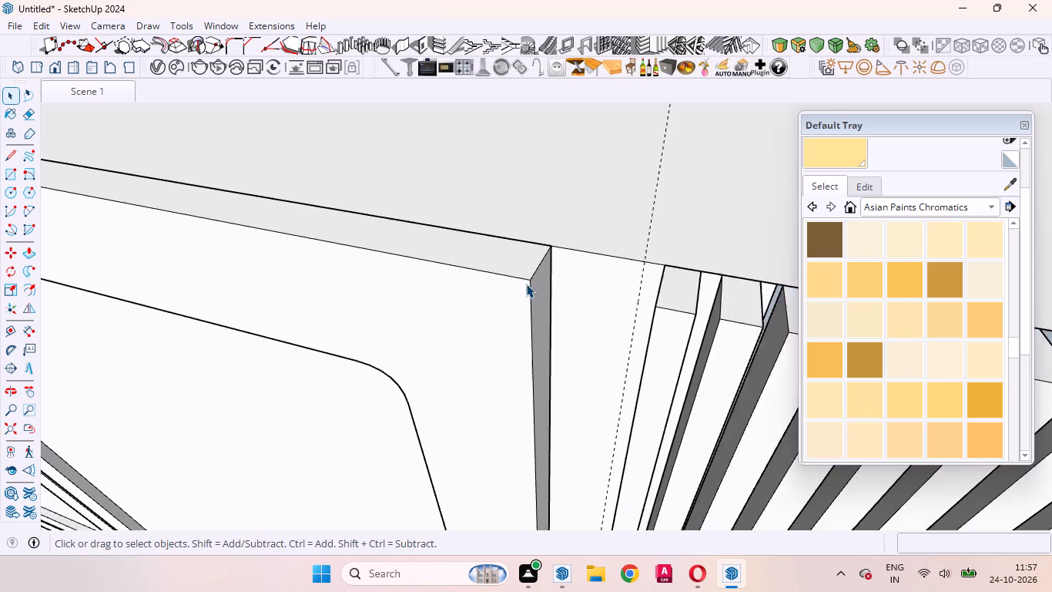
Inside the wall group, move the louvre group so the first louvre's top corner meets the 18 mm guide, and close the group.
scroll(526, 284, "down", 3)
scroll(608, 279, "up", 1)
middle_click_drag(605, 294, 663, 344)
left_click(637, 289)
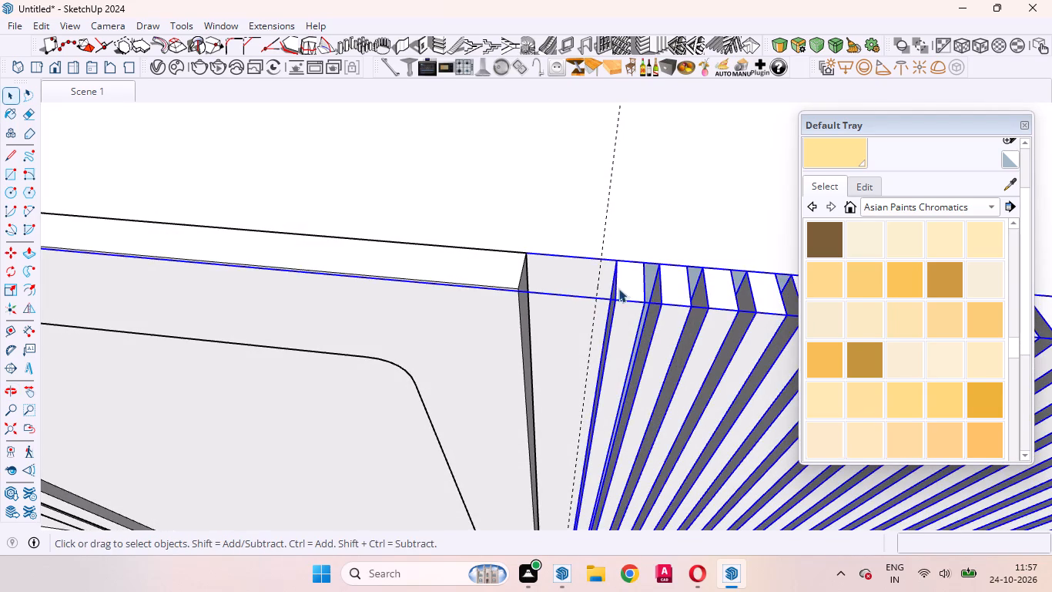
scroll(622, 286, "up", 3)
double_click(632, 280)
left_click(626, 282)
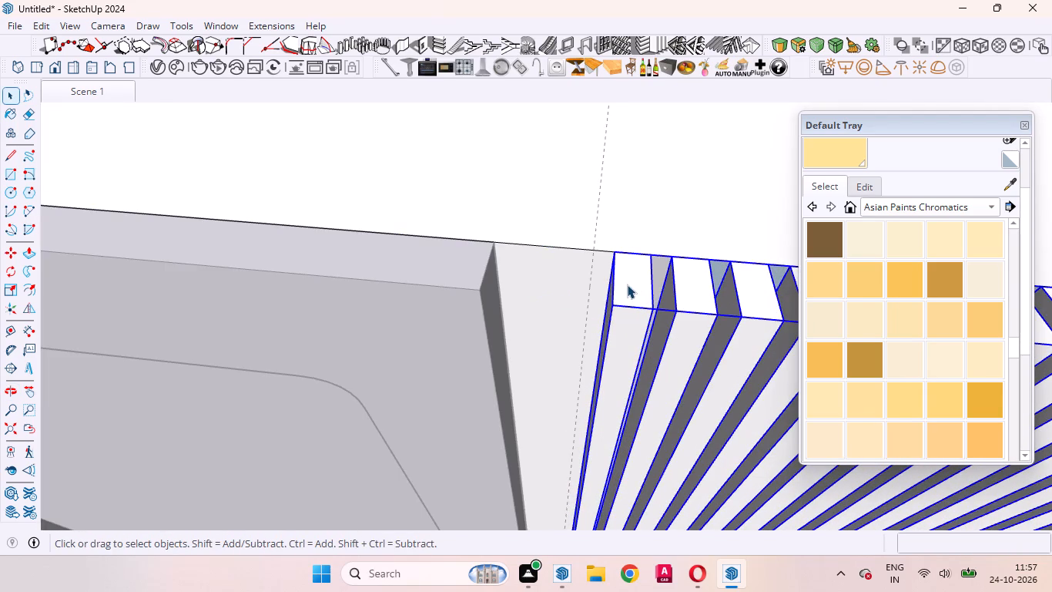
key("m")
scroll(615, 235, "up", 8)
left_click(610, 266)
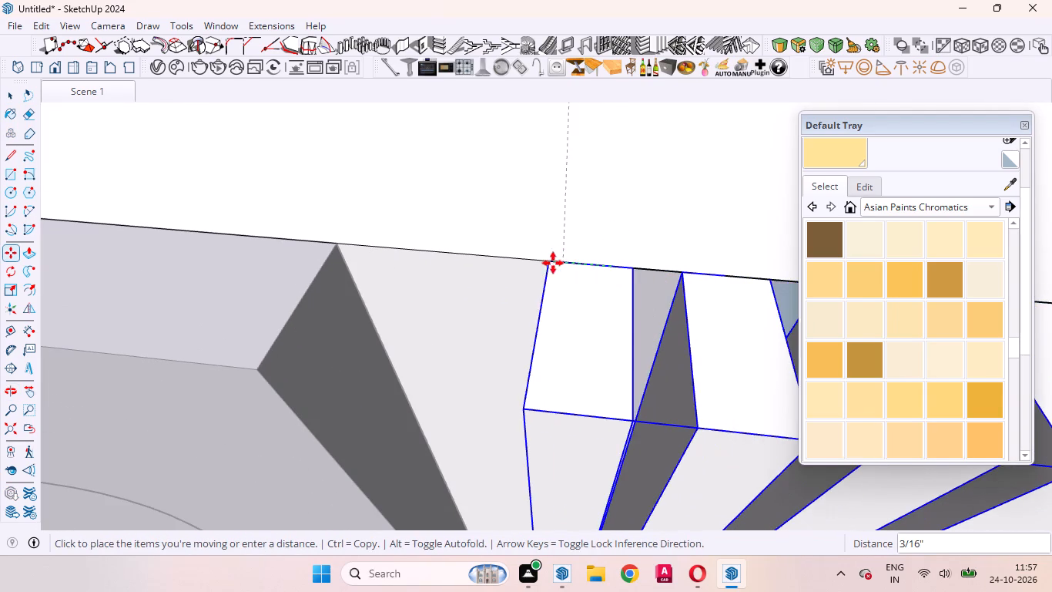
left_click(561, 262)
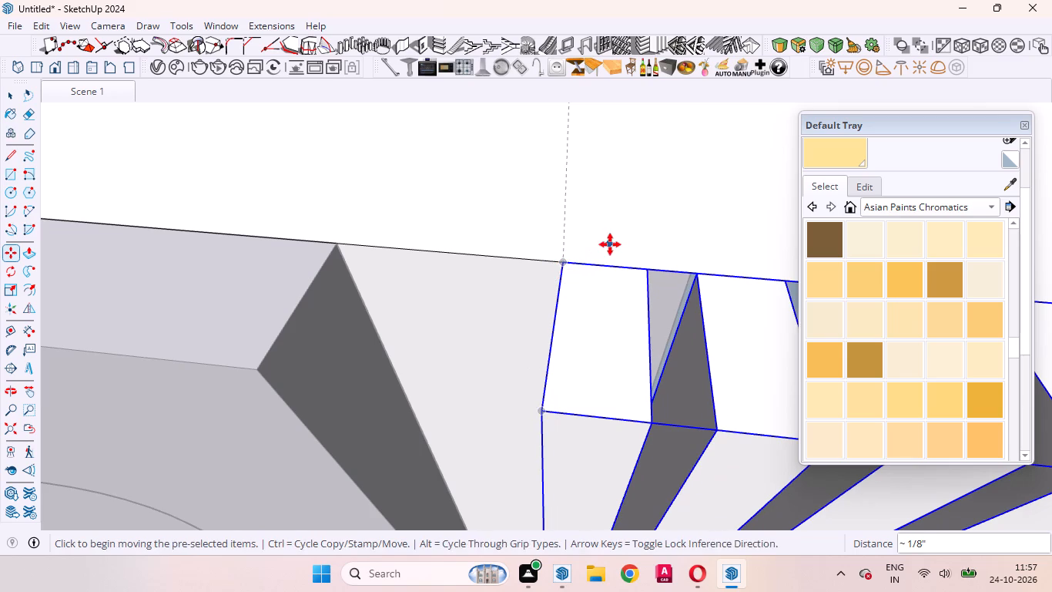
key("space")
scroll(601, 220, "down", 20)
scroll(601, 220, "down", 14)
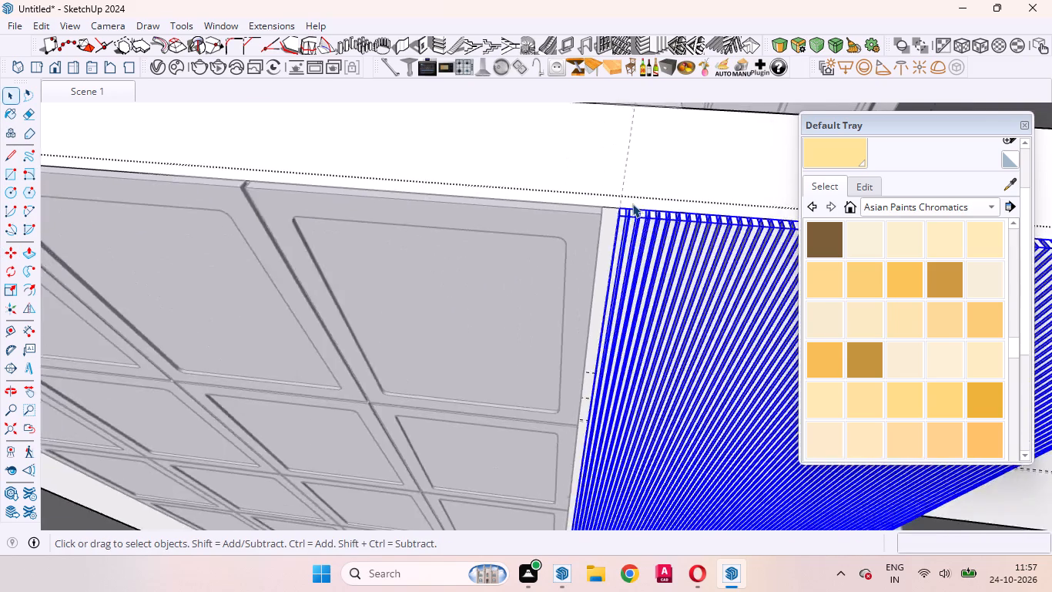
scroll(632, 203, "down", 18)
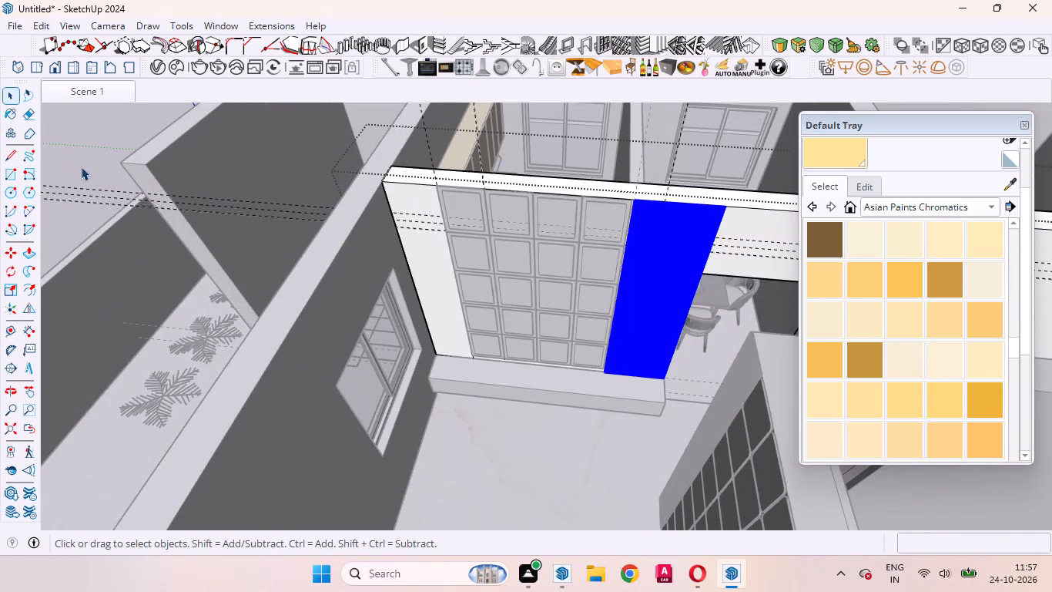
left_click(79, 156)
Place a vertical guide 18 mm outside the panel grid's opposite edge, on the blank wall strip.
scroll(379, 171, "up", 10)
middle_click_drag(473, 223, 595, 225)
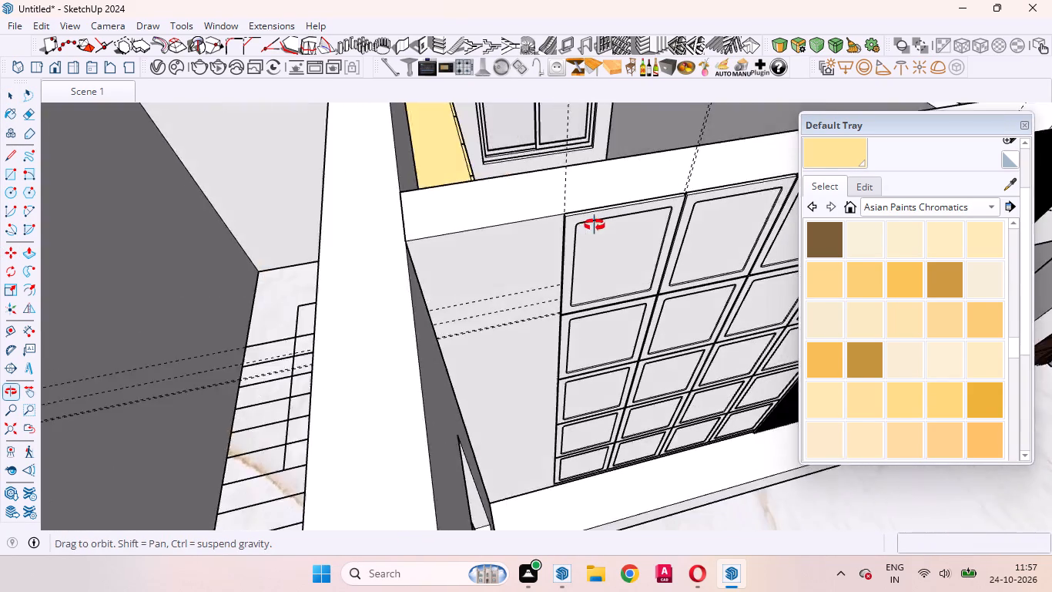
middle_click_drag(595, 225, 605, 221)
scroll(575, 220, "up", 10)
key("t")
scroll(568, 230, "up", 5)
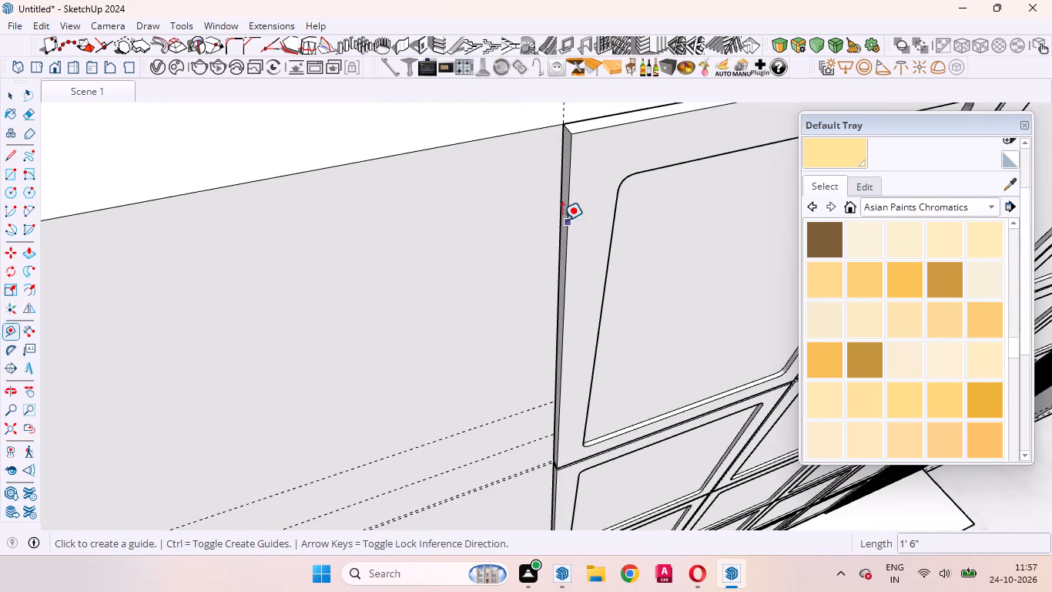
left_click(559, 214)
type("18mm")
key("Return")
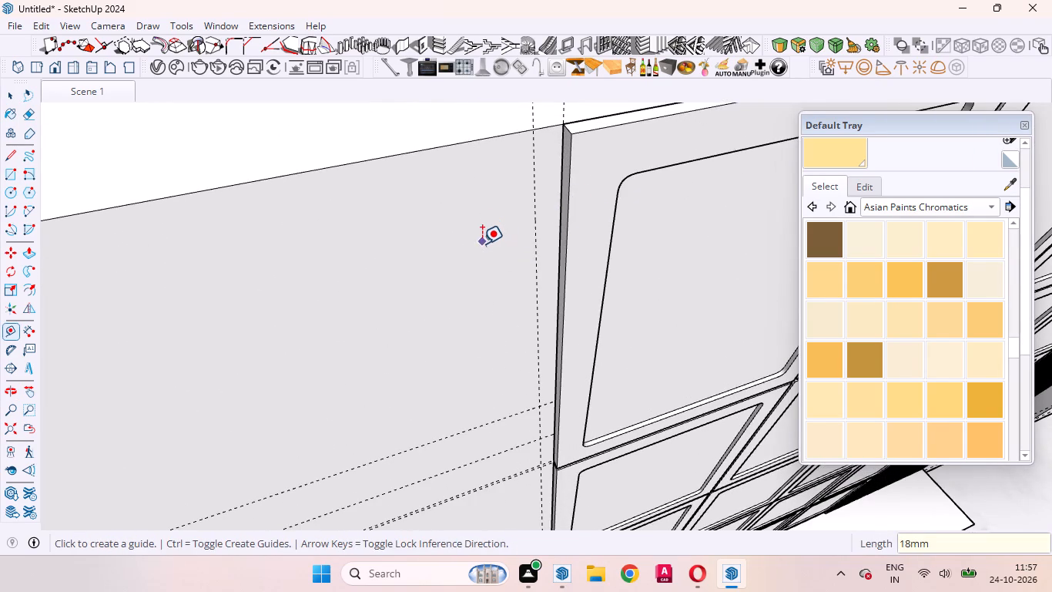
key("space")
scroll(416, 234, "down", 16)
Inside the wall group, draw a rectangle about 7' 10" by 1' 5 5/16" on the blank strip, from its bottom outer corner to the guide.
left_click(381, 258)
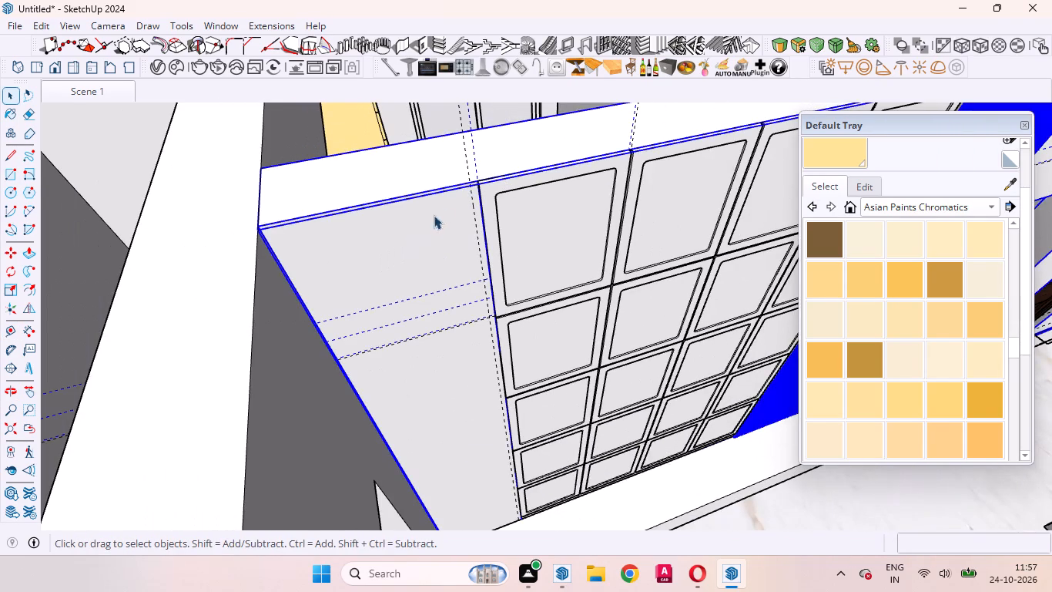
scroll(476, 173, "down", 3)
double_click(387, 250)
left_click(403, 261)
scroll(480, 193, "up", 8)
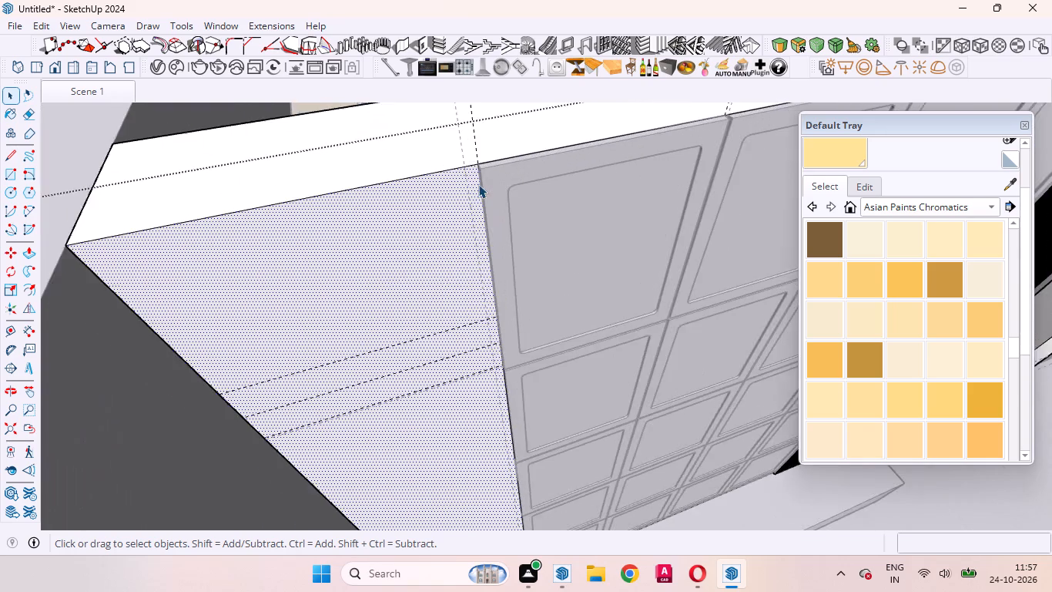
scroll(478, 184, "up", 6)
scroll(444, 202, "down", 15)
middle_click_drag(477, 264, 420, 255)
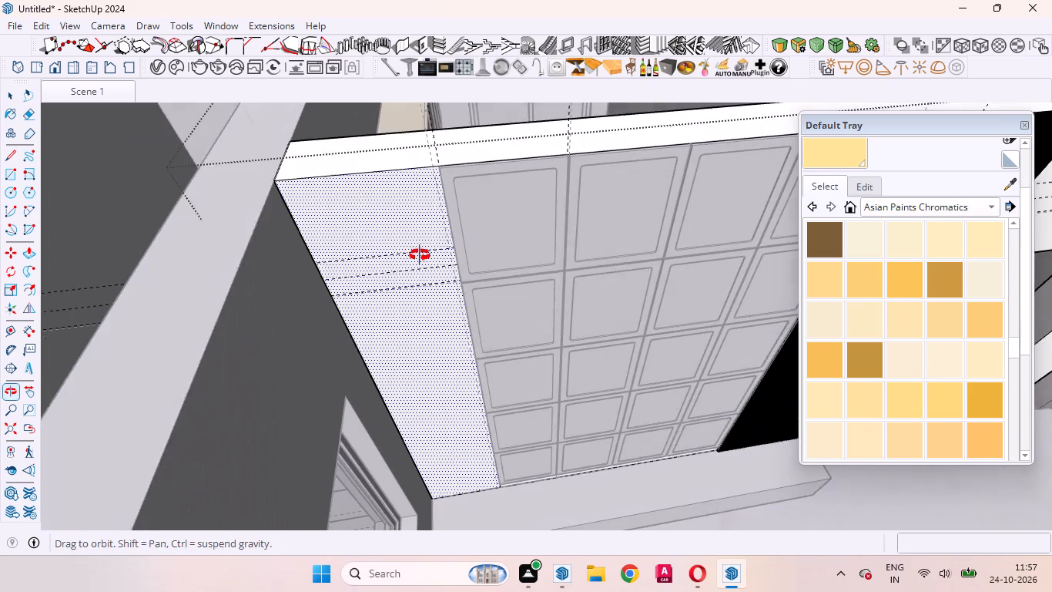
middle_click_drag(420, 255, 421, 255)
key("r")
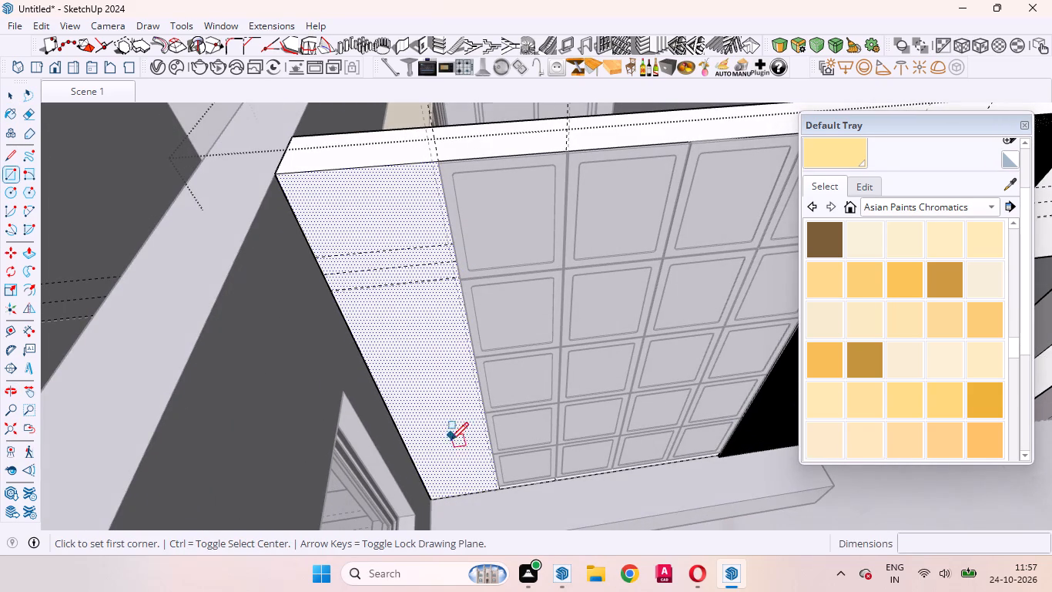
left_click(432, 498)
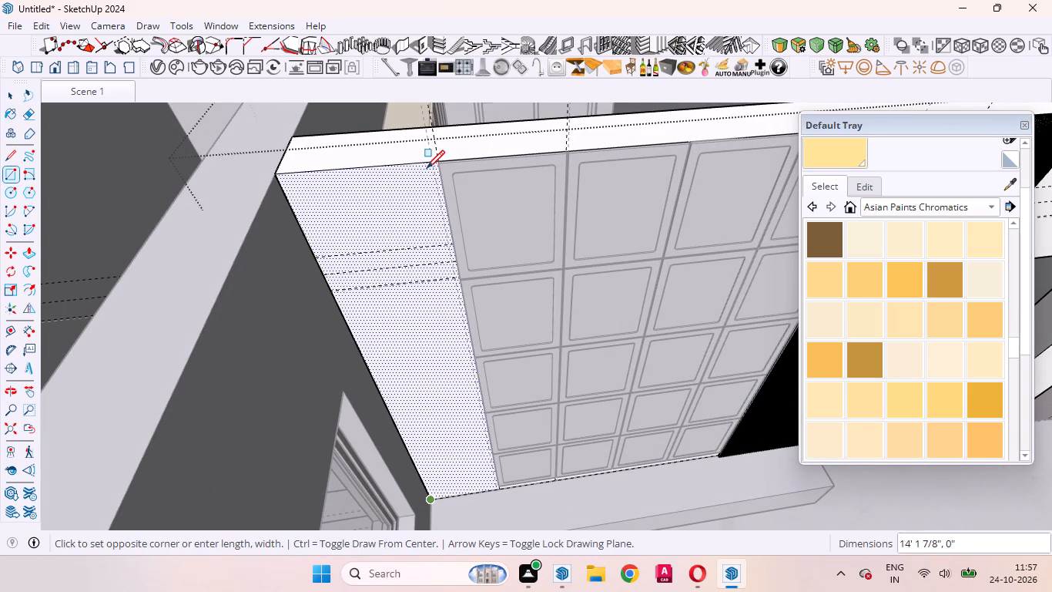
scroll(427, 168, "up", 5)
left_click(434, 160)
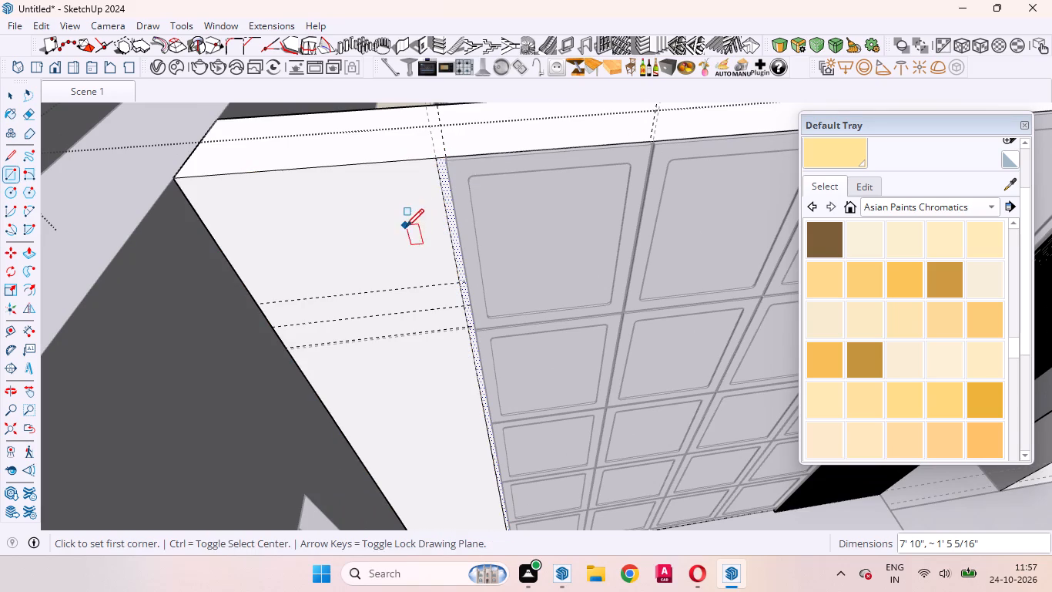
Create vertical louvres on the new strip face: depth 1/2", thickness 1/4", spacing 3/8", angle 0.0, front location, and close the wall group.
key("space")
left_click(396, 214)
scroll(450, 176, "down", 3)
left_click(655, 43)
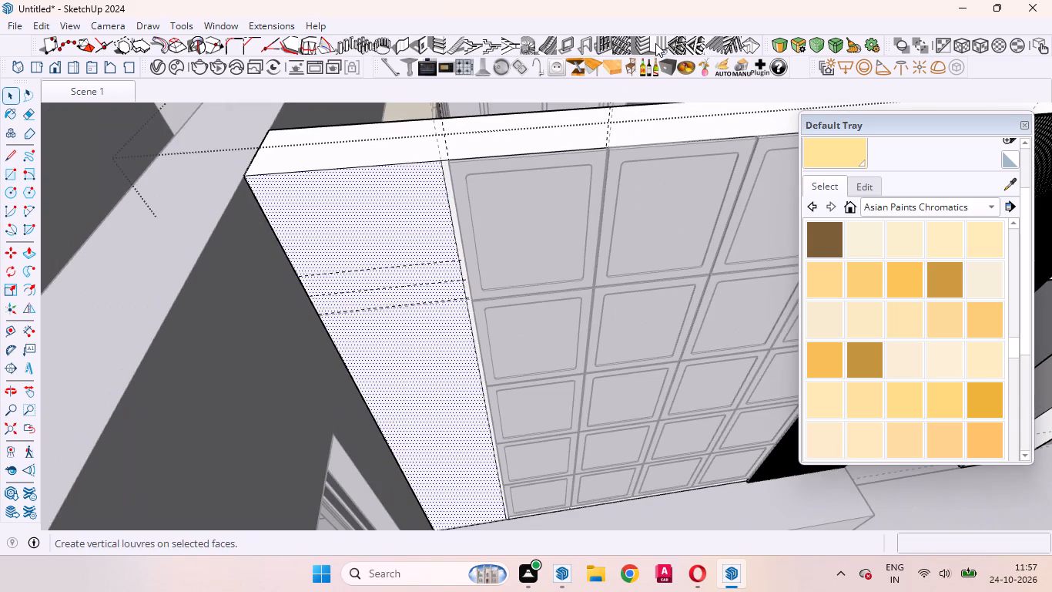
left_click(407, 392)
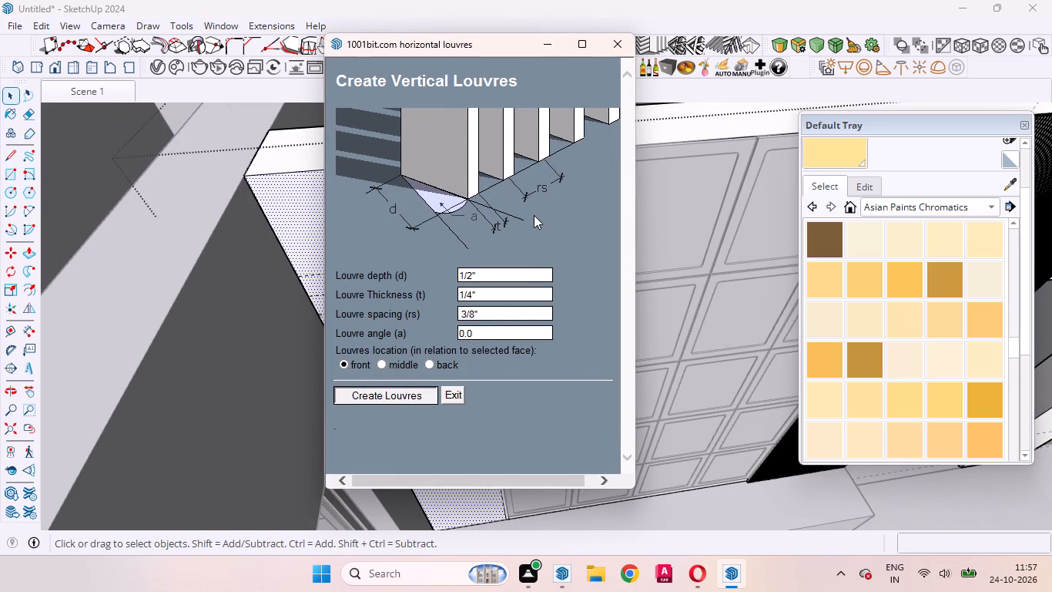
left_click_drag(445, 46, 601, 55)
scroll(407, 161, "down", 20)
scroll(407, 161, "down", 6)
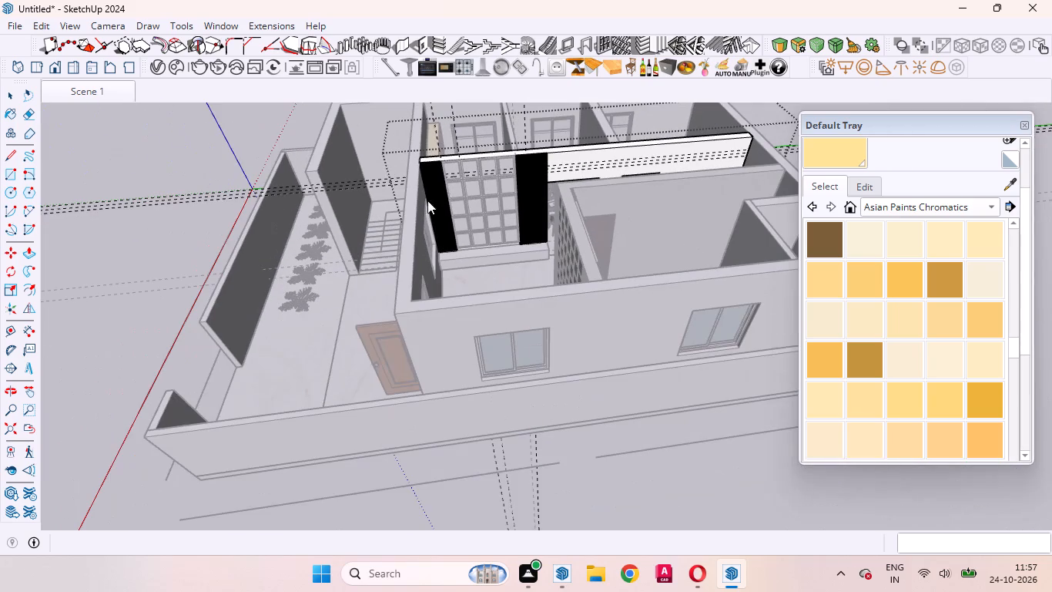
left_click(15, 93)
left_click(184, 150)
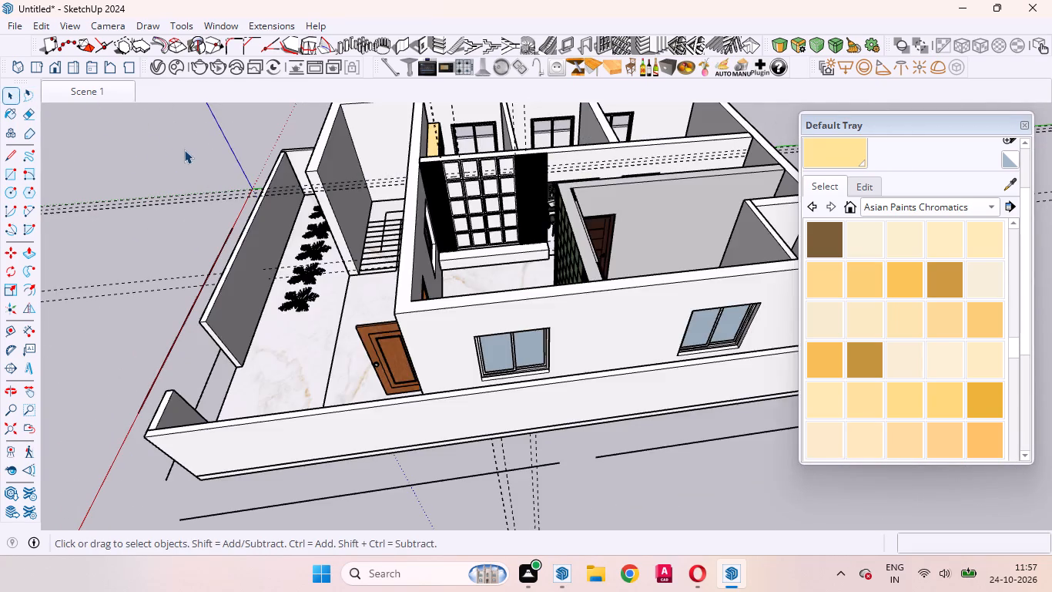
Examine the panel grid with louvres on both sides, including the top joint and where the panels meet the base ledge.
scroll(435, 160, "up", 9)
middle_click_drag(533, 244, 484, 198)
scroll(484, 341, "up", 7)
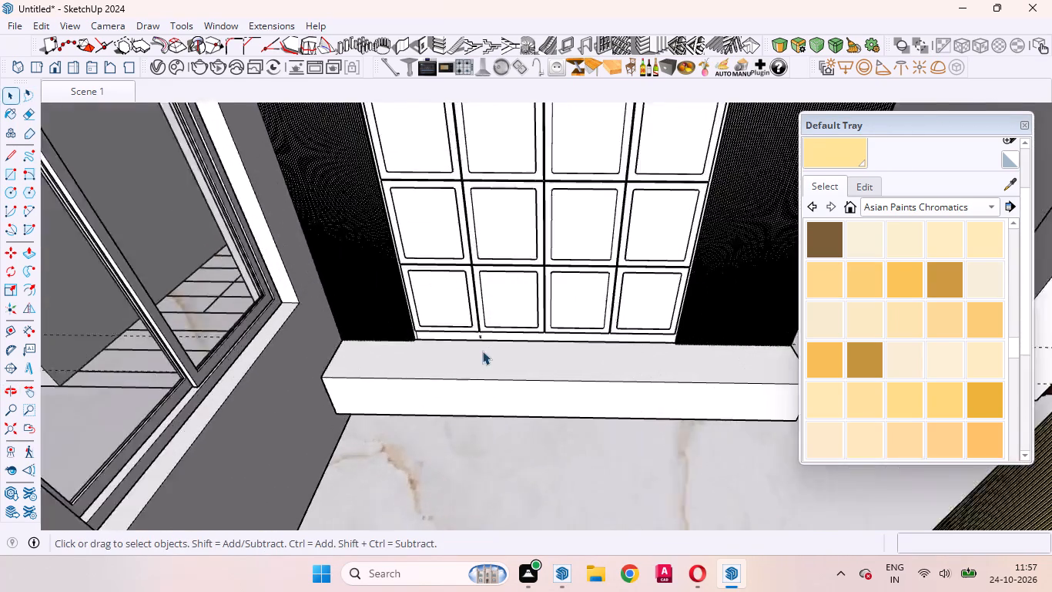
scroll(482, 351, "up", 2)
middle_click_drag(478, 345, 588, 324)
scroll(464, 361, "down", 9)
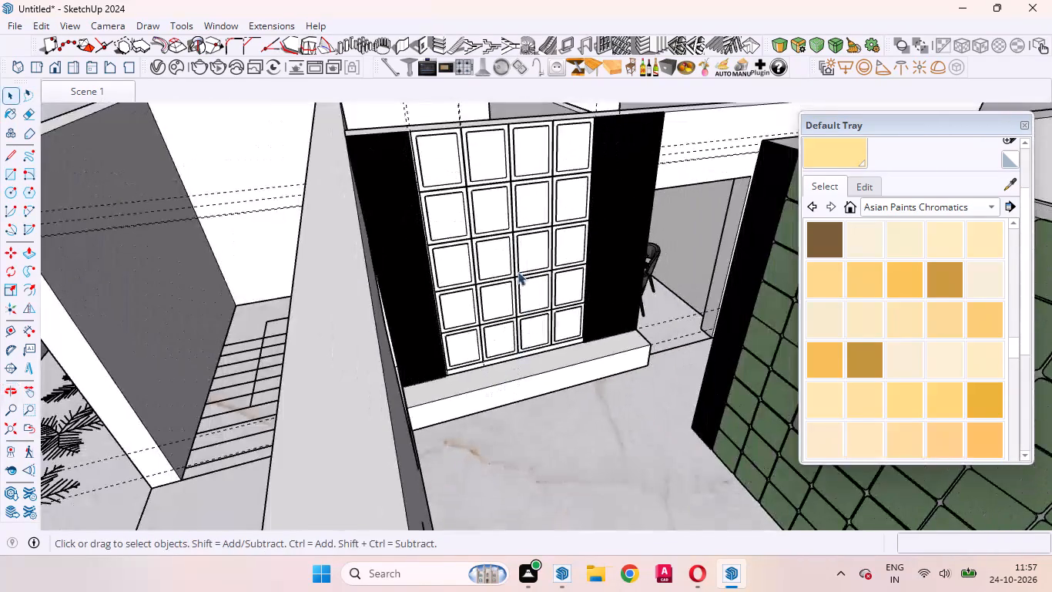
scroll(430, 140, "up", 9)
middle_click_drag(475, 213, 545, 227)
scroll(545, 221, "up", 1)
scroll(454, 180, "down", 4)
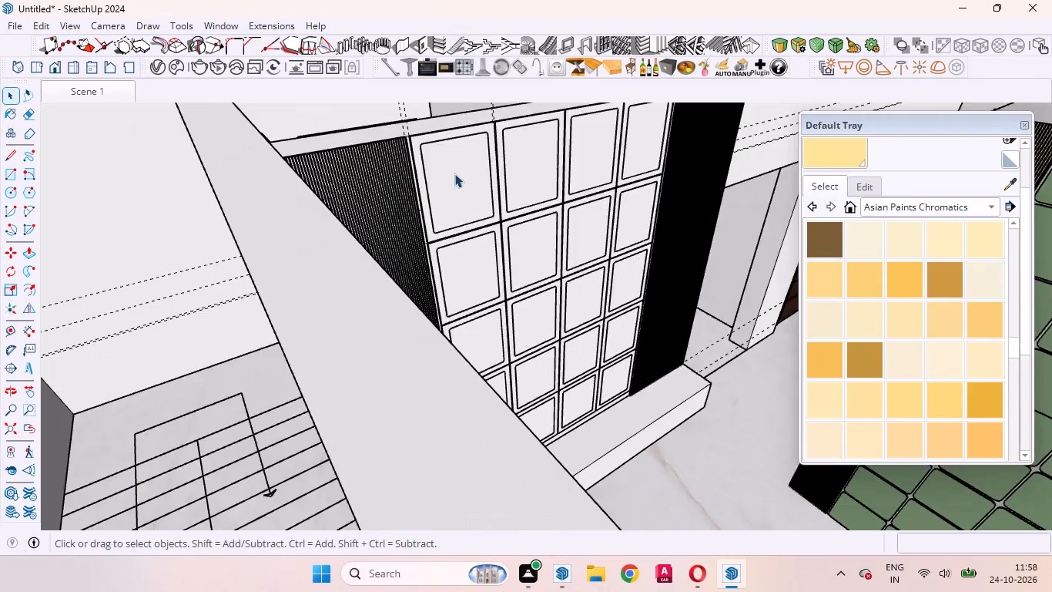
scroll(454, 173, "down", 4)
scroll(589, 327, "up", 6)
middle_click_drag(614, 413, 492, 313)
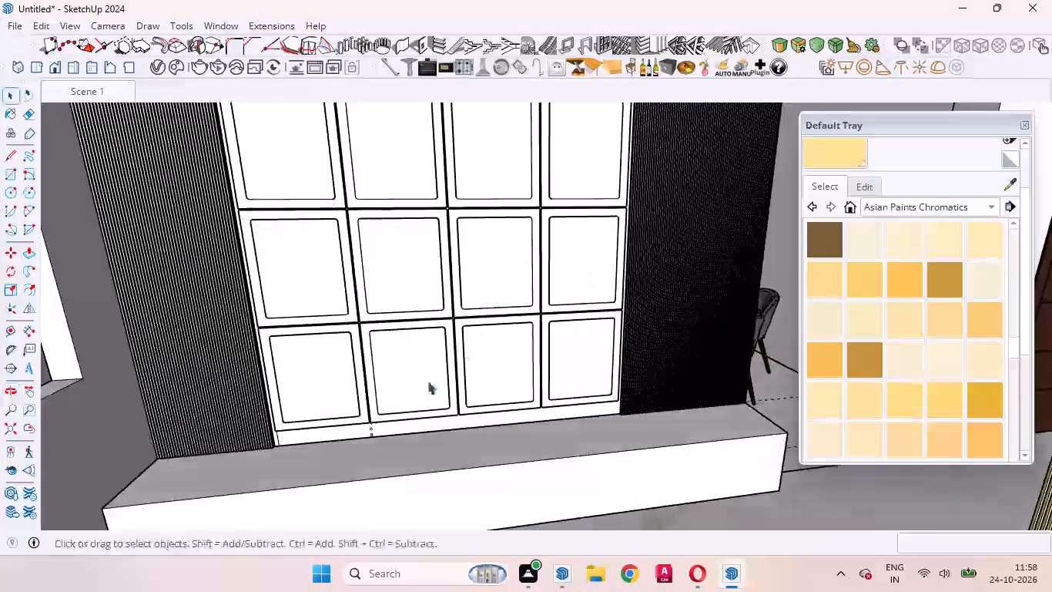
scroll(423, 385, "up", 4)
scroll(512, 313, "down", 4)
Select all twenty panels of the feature-wall grid and move them down about 2 5/8" toward the base ledge.
middle_click_drag(435, 369, 587, 434)
scroll(587, 434, "up", 1)
left_click(365, 382, "ctrl")
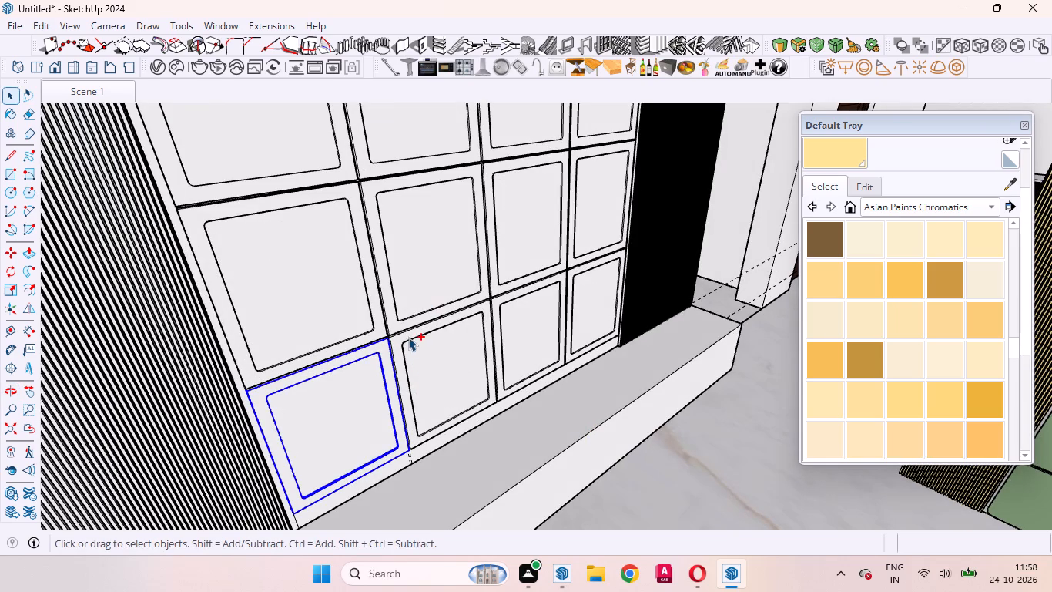
left_click(409, 335, "ctrl")
left_click(525, 321, "ctrl")
left_click(595, 288, "ctrl")
left_click(586, 218, "ctrl")
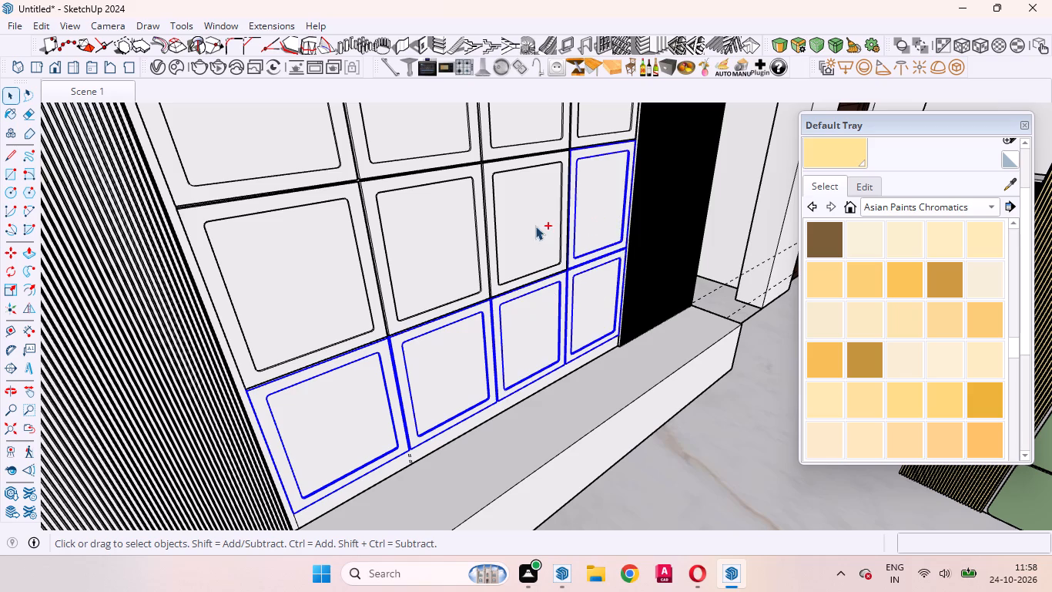
left_click(535, 226, "ctrl")
left_click(434, 236, "ctrl")
left_click(306, 256, "ctrl")
left_click(307, 159, "ctrl")
left_click(419, 106, "ctrl")
left_click(486, 123, "ctrl")
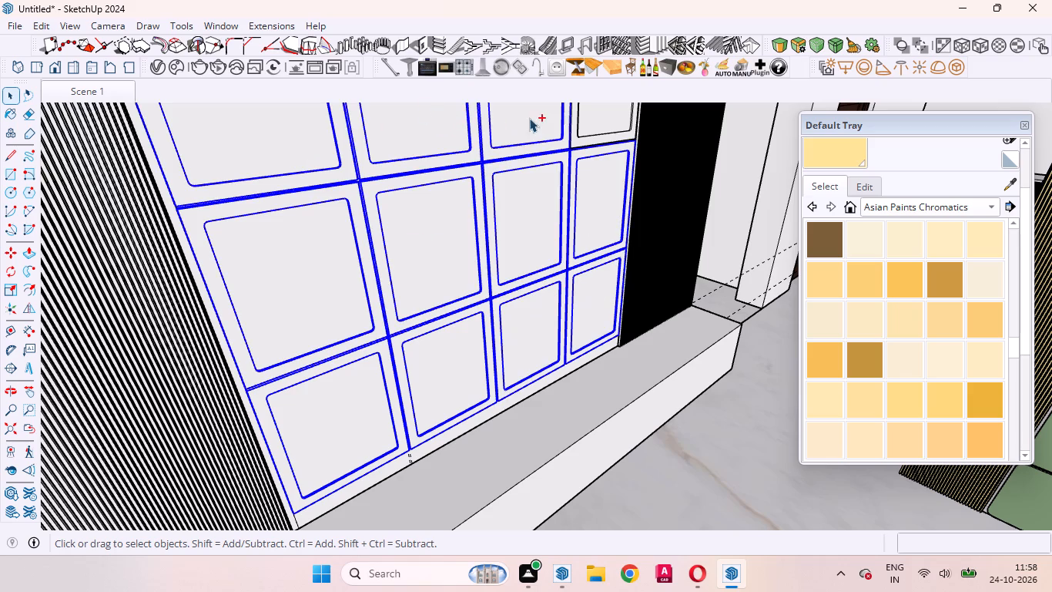
left_click(593, 117, "ctrl")
middle_click_drag(414, 291, 415, 423, "ctrl")
scroll(415, 396, "down", 9, "ctrl")
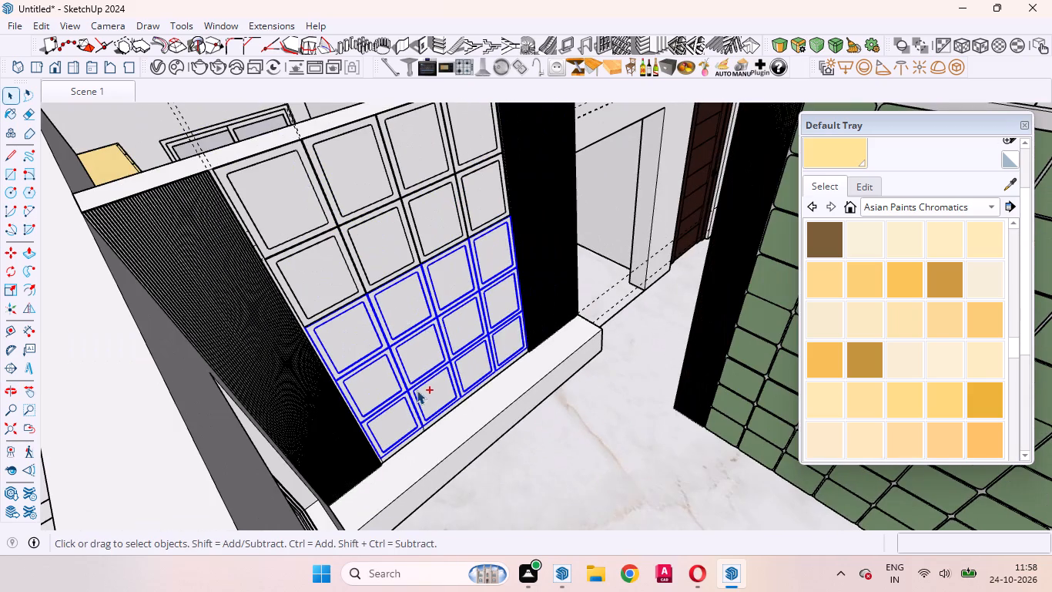
left_click(289, 194, "ctrl")
left_click(315, 290, "ctrl")
left_click(351, 176, "ctrl")
left_click(384, 242, "ctrl")
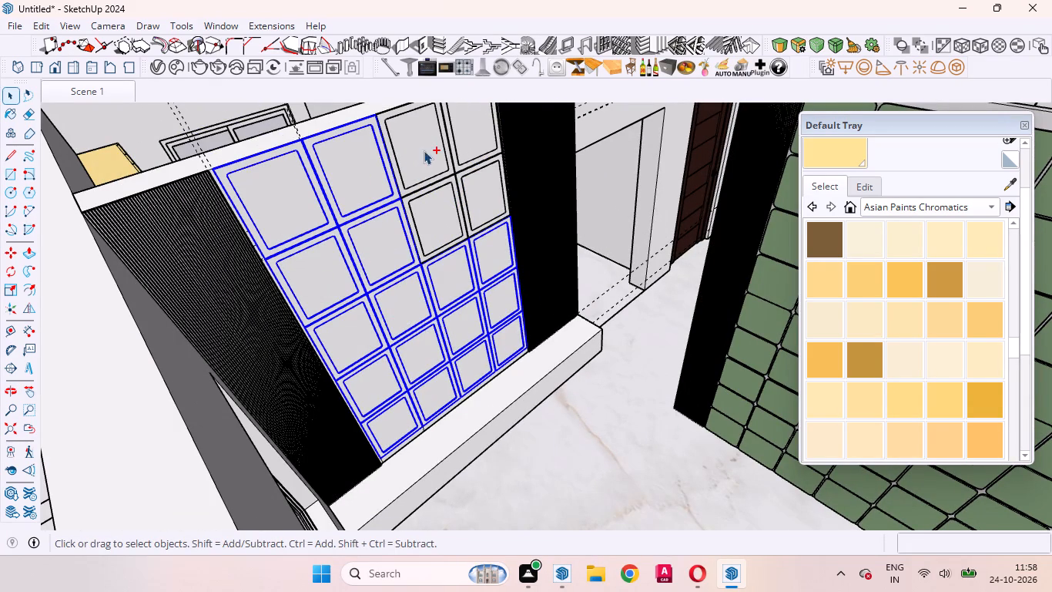
left_click(424, 150, "ctrl")
left_click(431, 217, "ctrl")
left_click(464, 123, "ctrl")
left_click(483, 200, "ctrl")
scroll(440, 360, "up", 7, "ctrl")
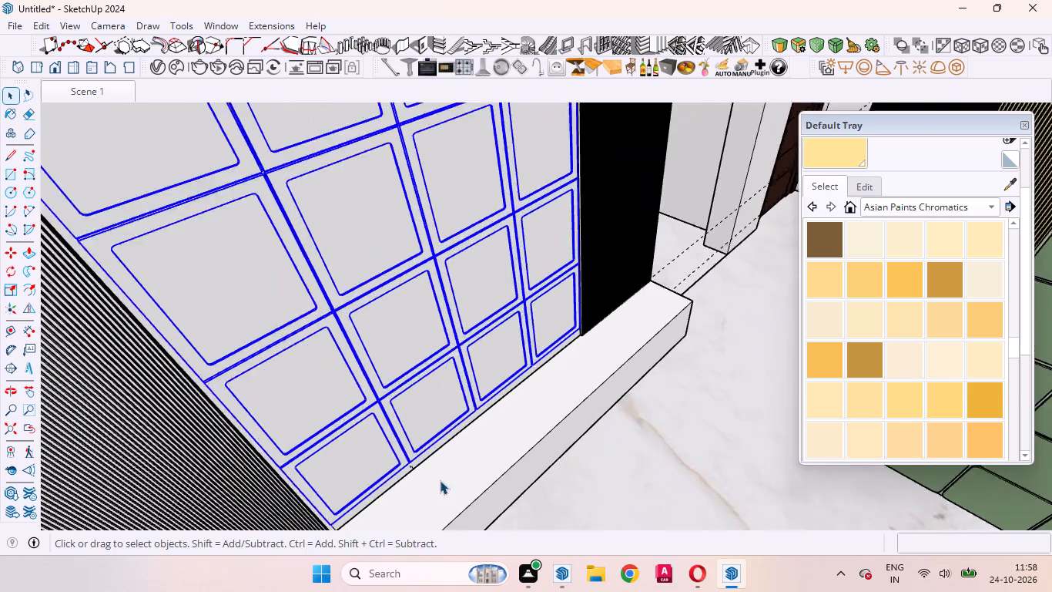
scroll(440, 480, "up", 2, "ctrl")
scroll(416, 276, "down", 4)
middle_click_drag(469, 423, 394, 331)
scroll(348, 395, "up", 2)
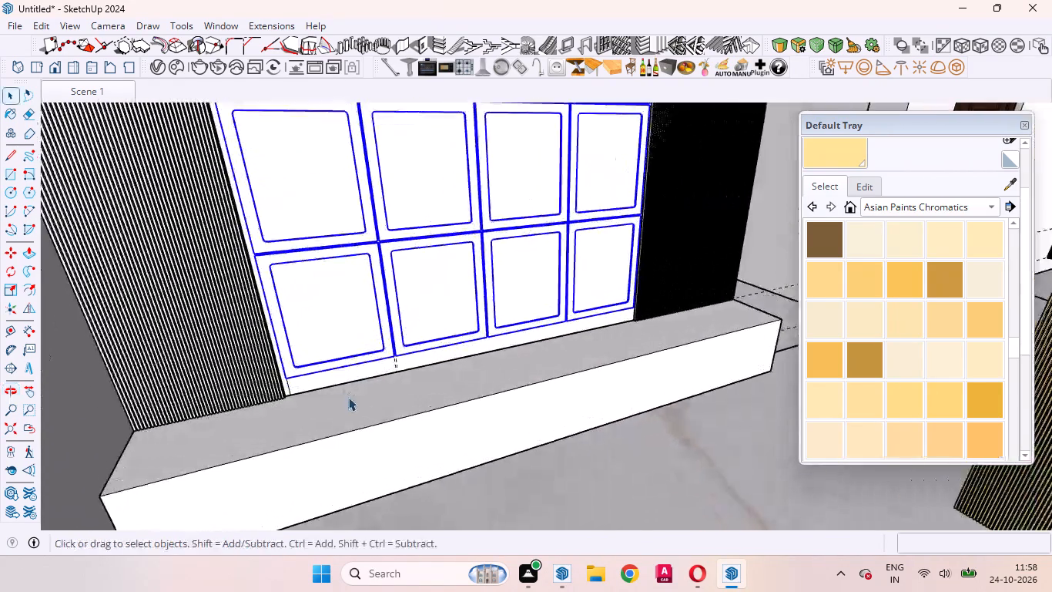
scroll(348, 397, "up", 18)
middle_click_drag(286, 348, 377, 329)
scroll(377, 329, "up", 1)
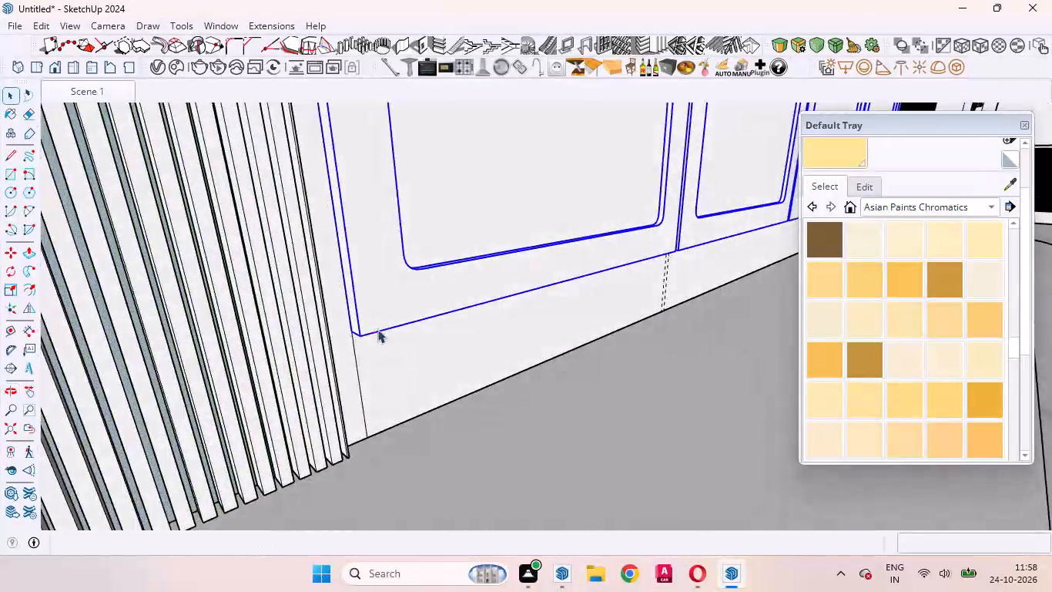
key("m")
scroll(340, 360, "up", 4)
scroll(340, 355, "down", 1)
scroll(341, 351, "up", 1)
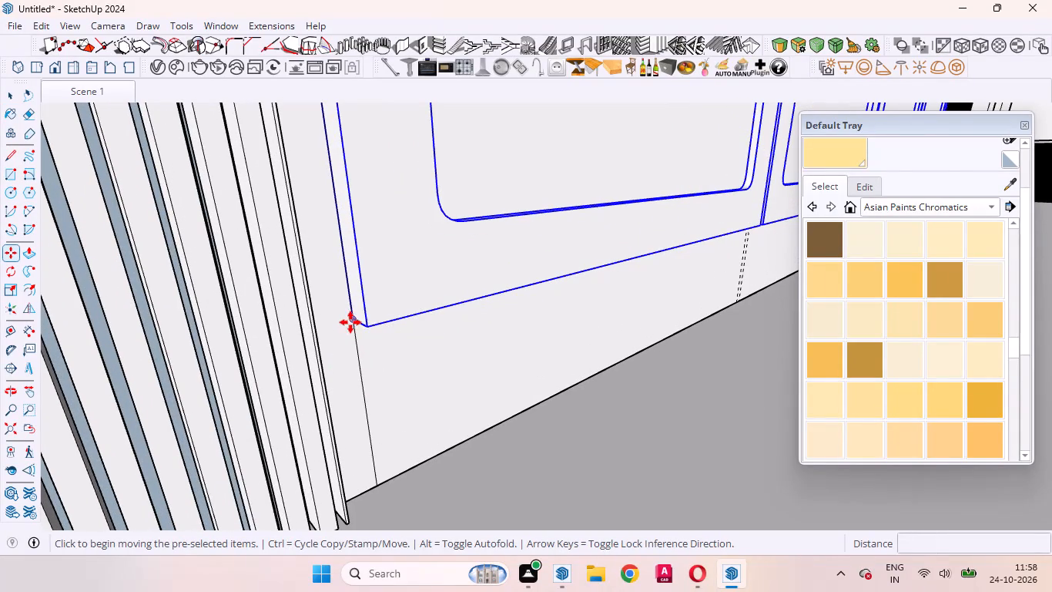
left_click(352, 318)
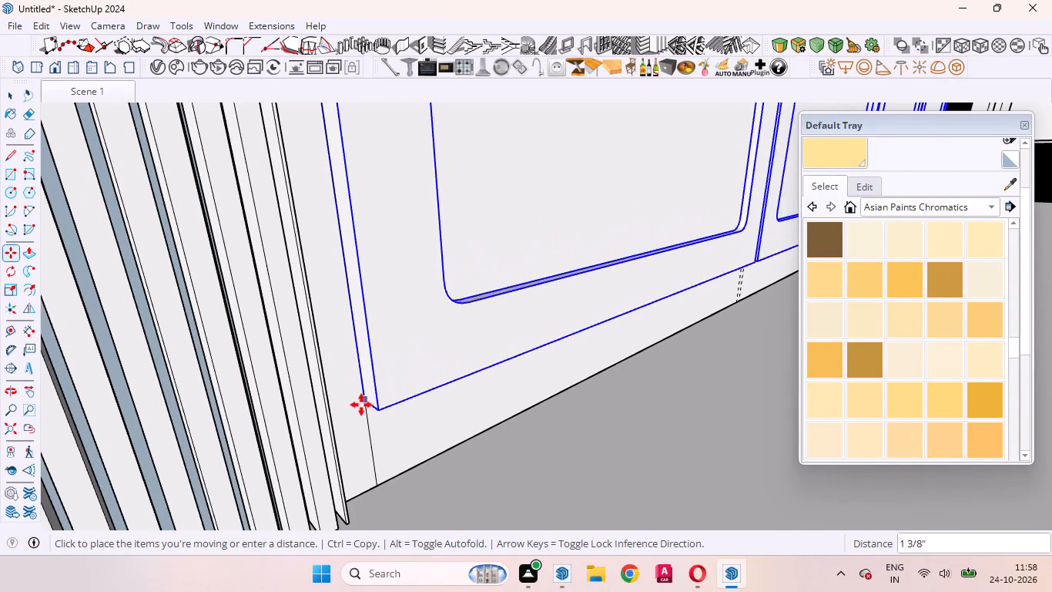
left_click(364, 460)
Place a horizontal guide on the wall 18 mm above the base ledge's back edge.
middle_click_drag(401, 468, 291, 320)
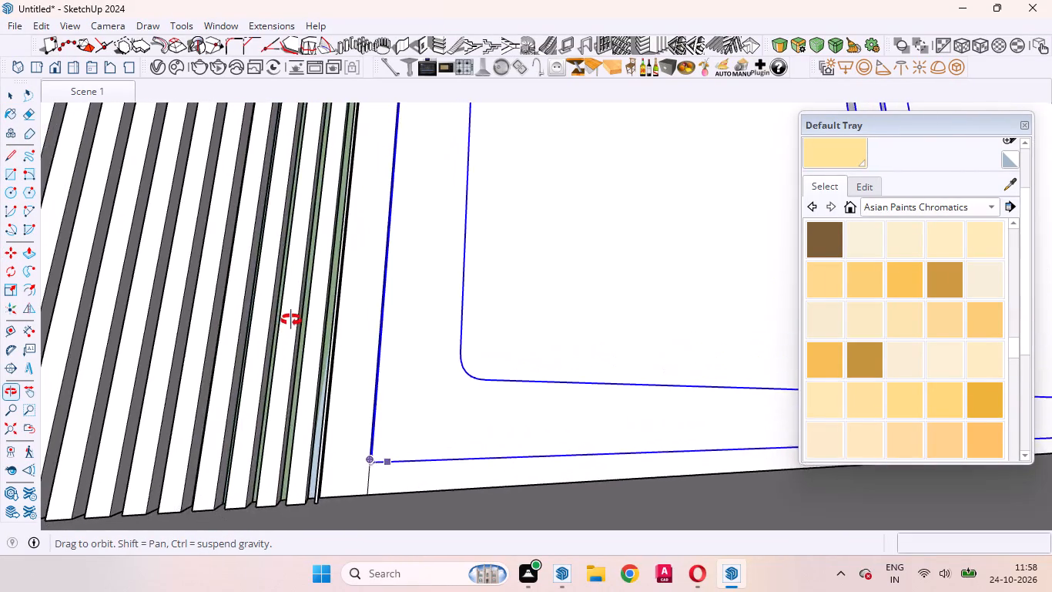
middle_click_drag(291, 320, 352, 395)
scroll(357, 453, "up", 10)
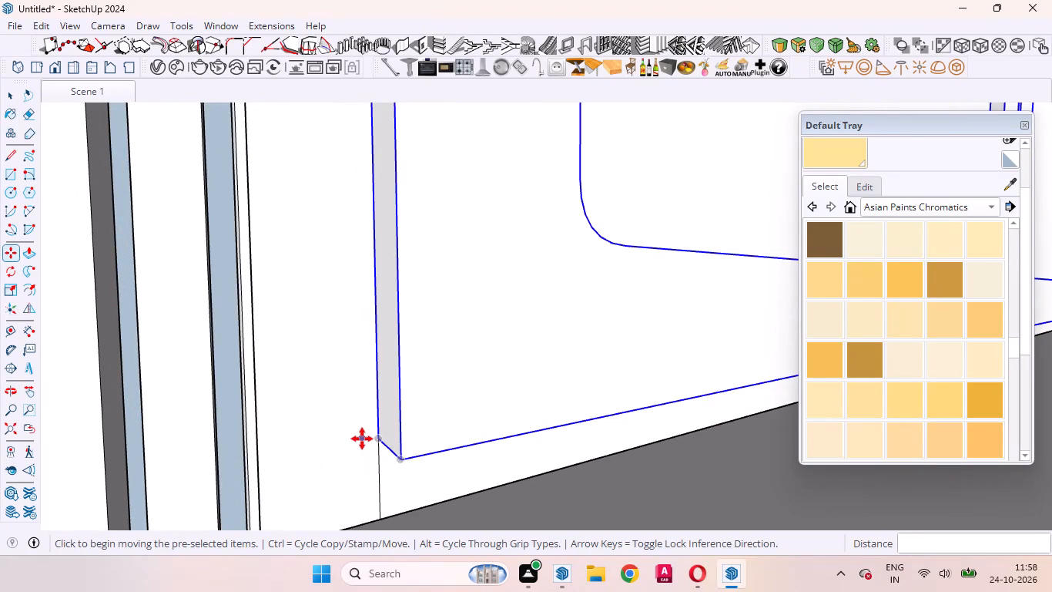
key("space")
key("t")
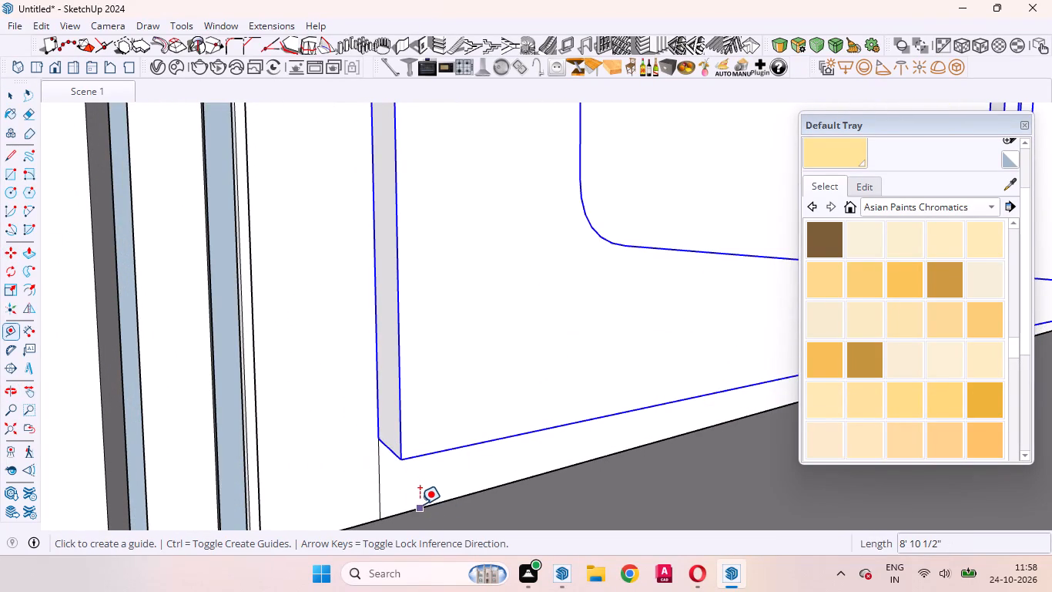
left_click(420, 504)
type("12mm")
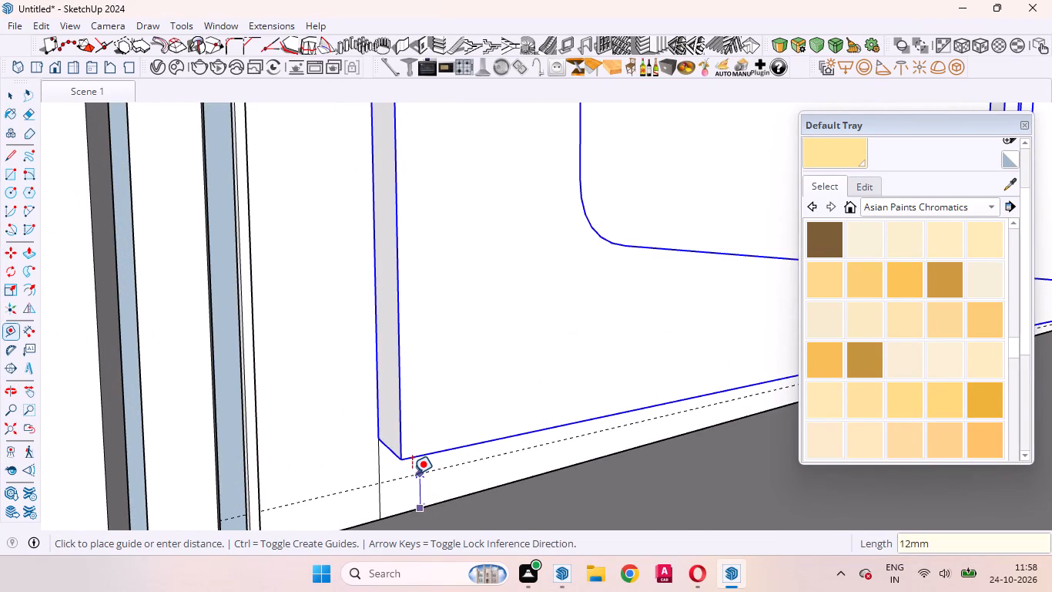
key("BackSpace")
key("BackSpace")
key("BackSpace")
type("8mm")
key("Return")
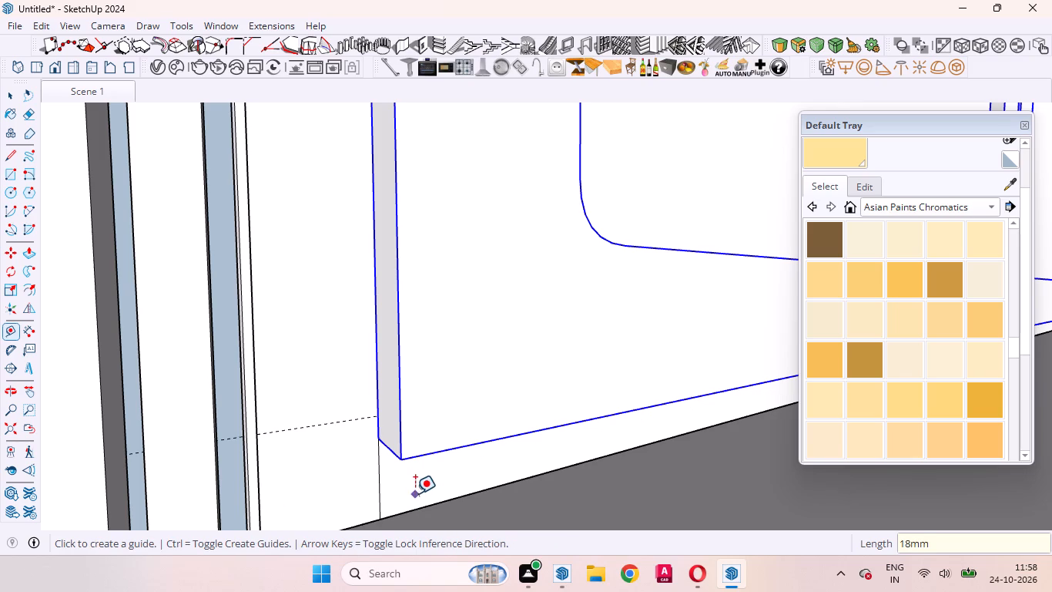
key("space")
Move the selected panels vertically so the grid's bottom back corner lands on the 18 mm guide.
middle_click_drag(414, 473, 341, 557)
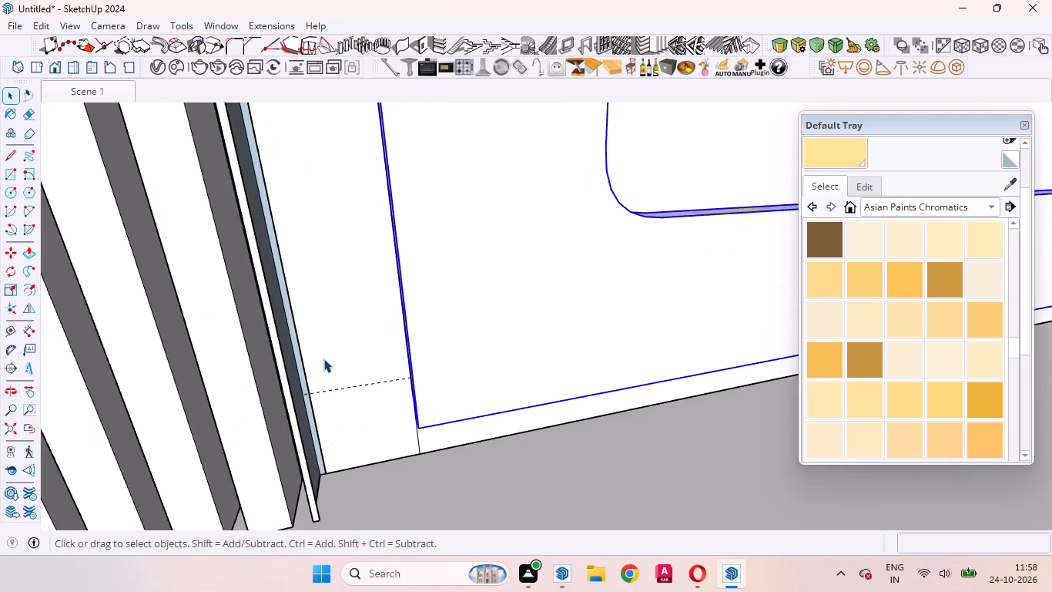
scroll(322, 351, "down", 10)
scroll(312, 334, "up", 1)
scroll(312, 334, "down", 20)
scroll(312, 334, "down", 2)
scroll(311, 338, "up", 1)
scroll(311, 338, "down", 9)
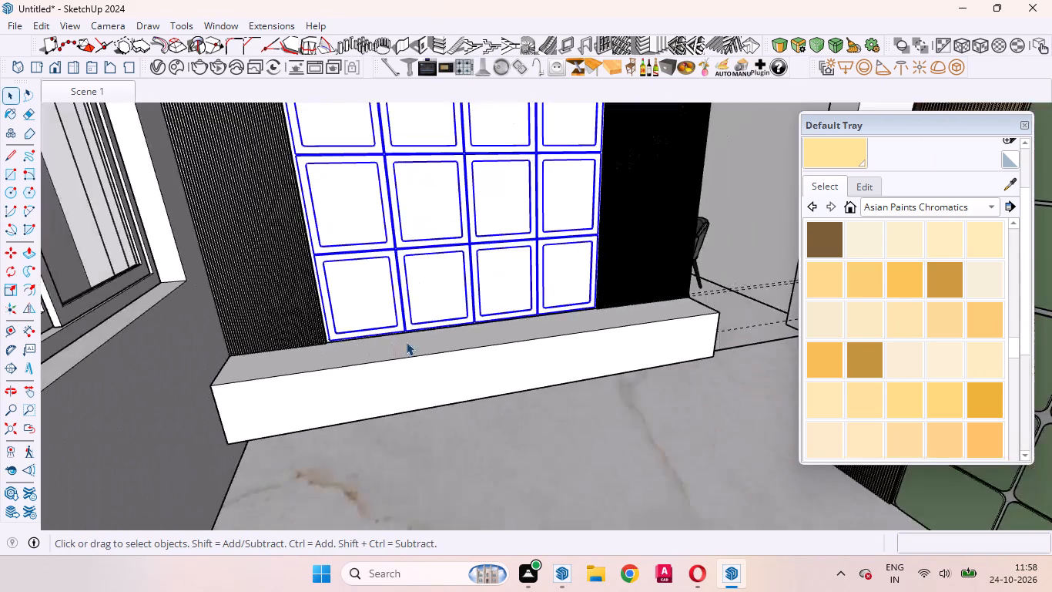
scroll(390, 332, "up", 20)
scroll(390, 332, "up", 6)
middle_click_drag(312, 364, 360, 340)
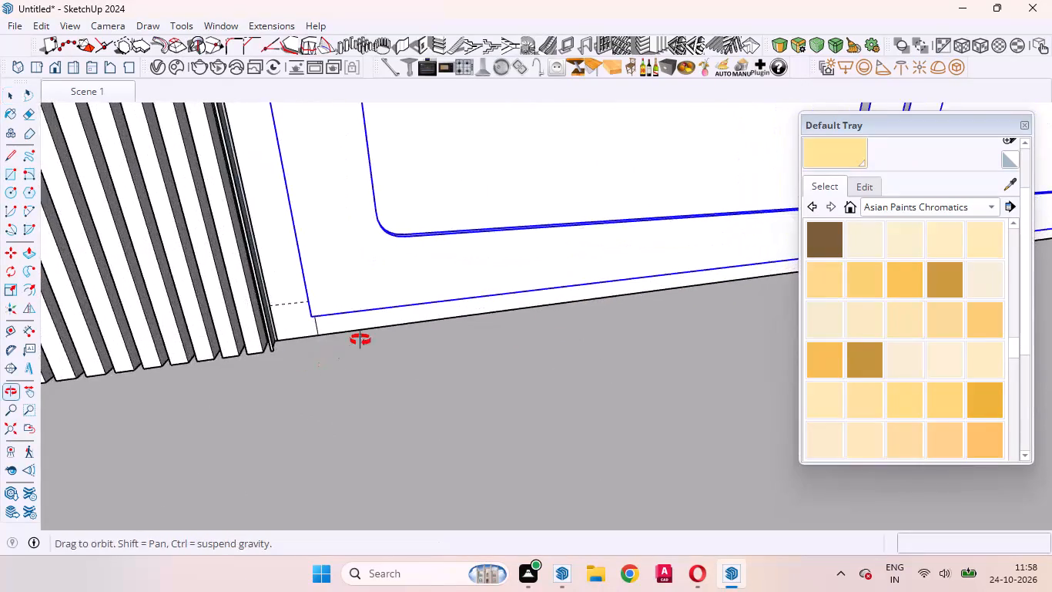
middle_click_drag(360, 340, 431, 314)
key("m")
scroll(356, 286, "up", 10)
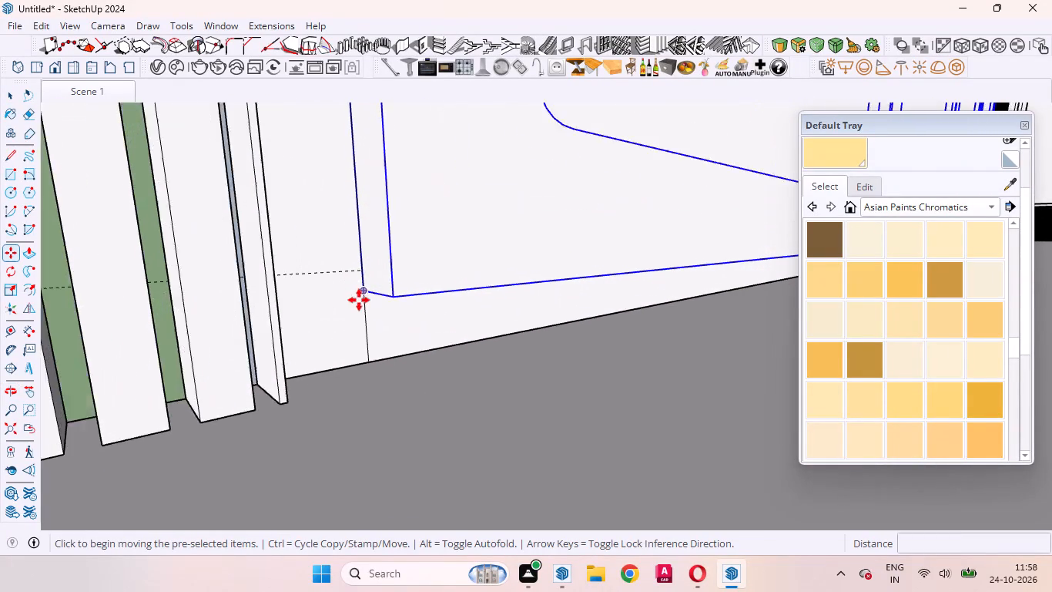
left_click(363, 288)
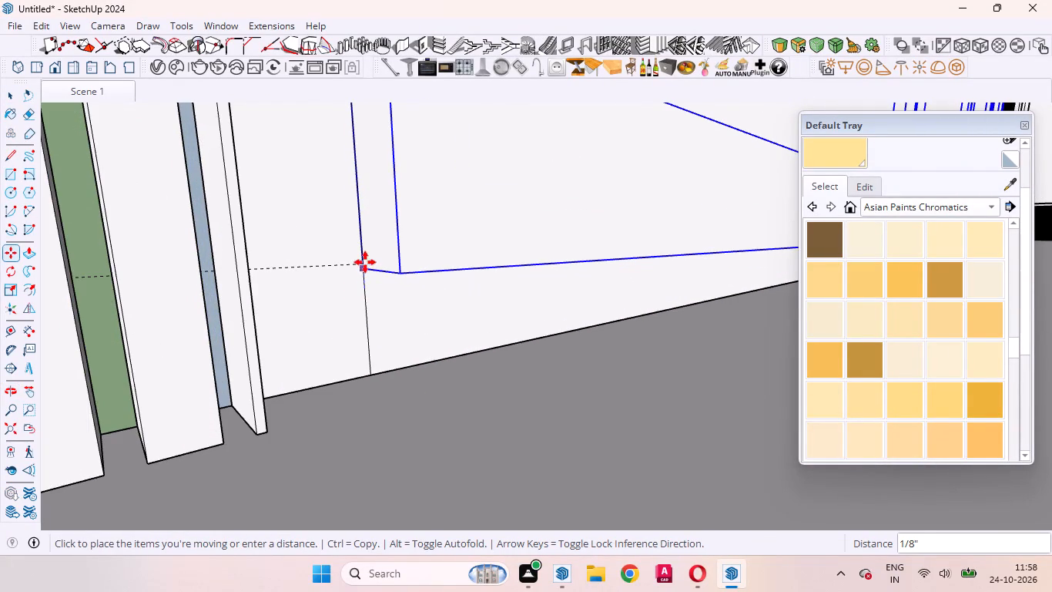
scroll(364, 263, "up", 10)
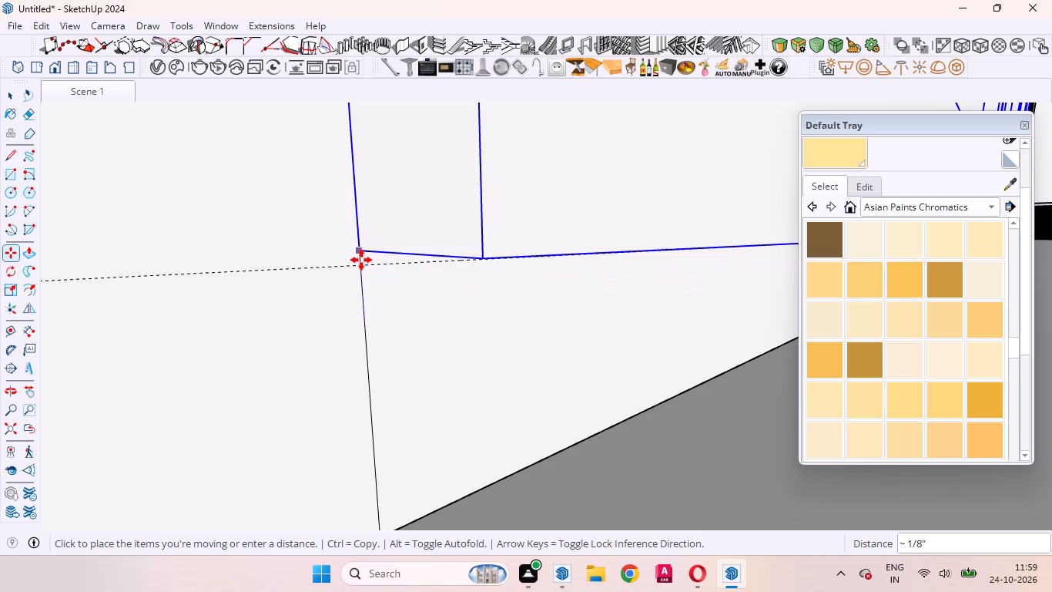
left_click(361, 264)
key("space")
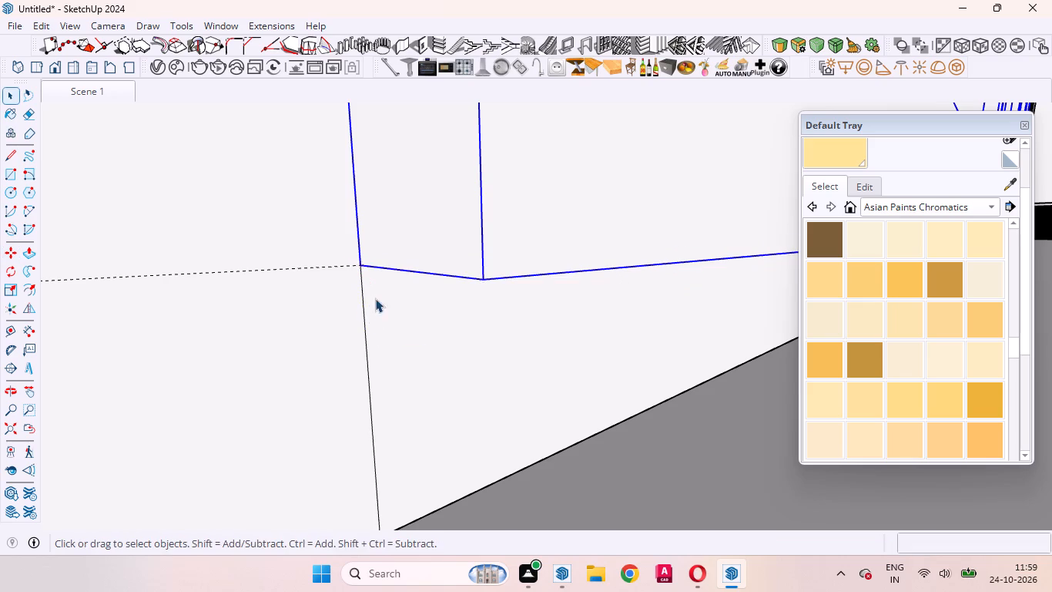
Examine the repositioned panel grid along the base ledge, at its top edge and within the whole room.
scroll(375, 301, "down", 6)
middle_click_drag(404, 328, 281, 398)
scroll(310, 348, "down", 20)
scroll(310, 348, "down", 8)
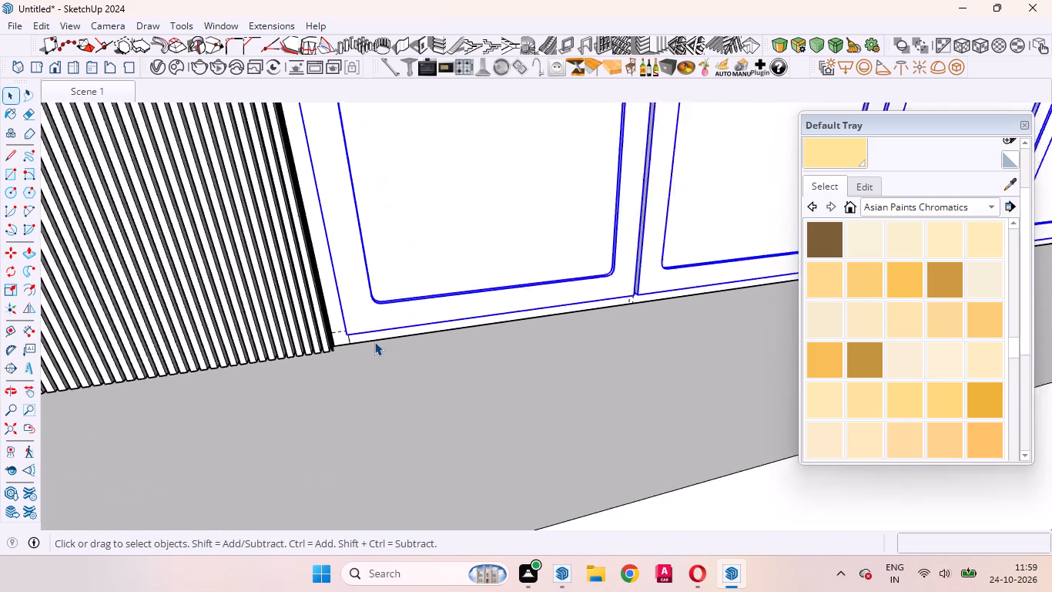
scroll(374, 341, "down", 20)
scroll(374, 341, "down", 14)
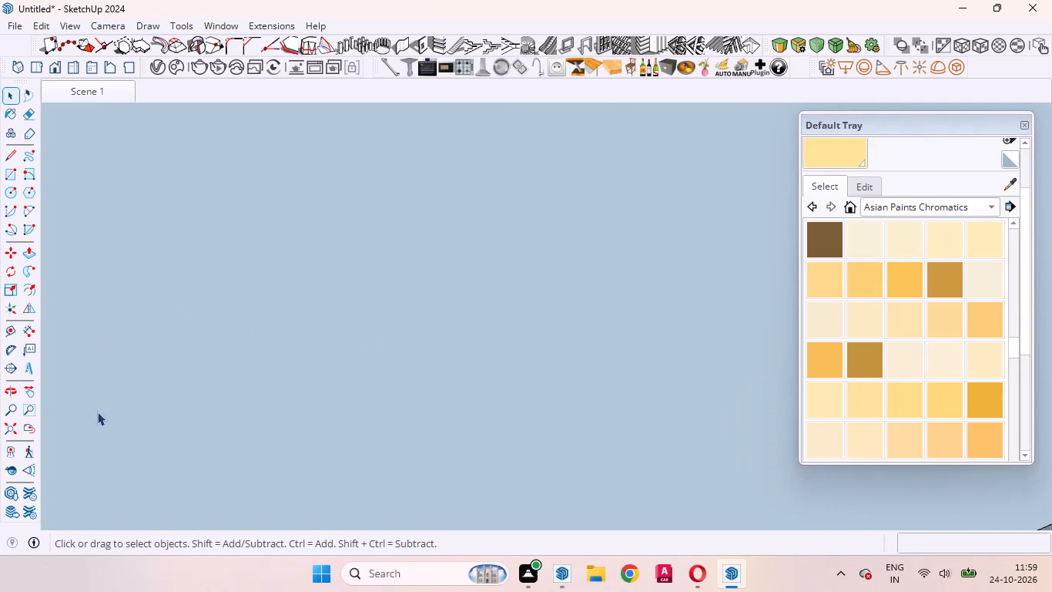
left_click(35, 423)
middle_click_drag(422, 290, 423, 466)
scroll(423, 460, "up", 1)
scroll(410, 393, "down", 5)
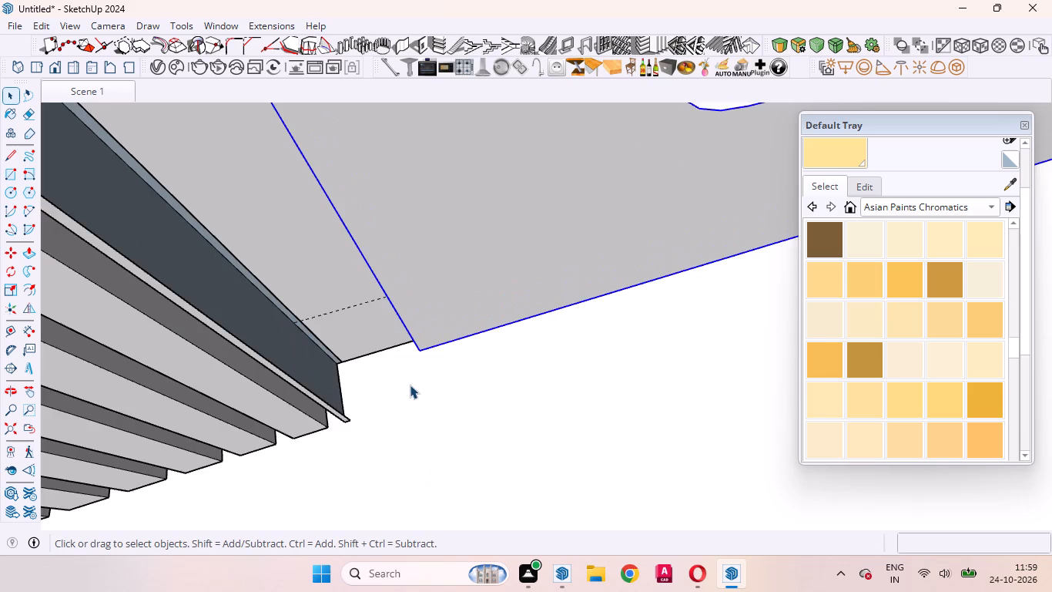
scroll(410, 385, "down", 20)
scroll(410, 385, "down", 20)
scroll(410, 385, "down", 5)
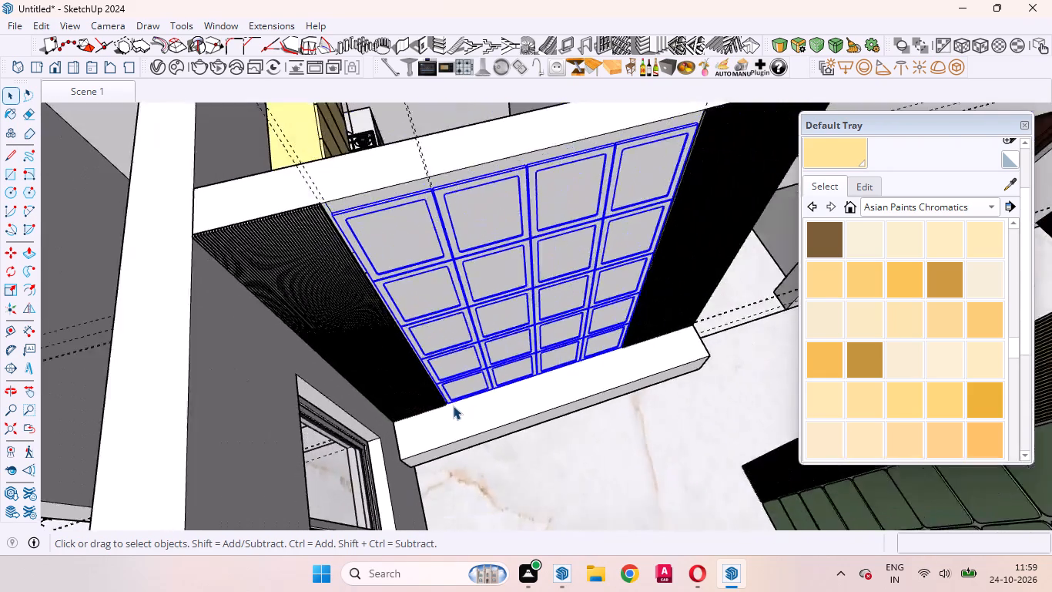
left_click(196, 172)
scroll(485, 215, "up", 5)
middle_click_drag(456, 272, 409, 86)
scroll(411, 96, "down", 5)
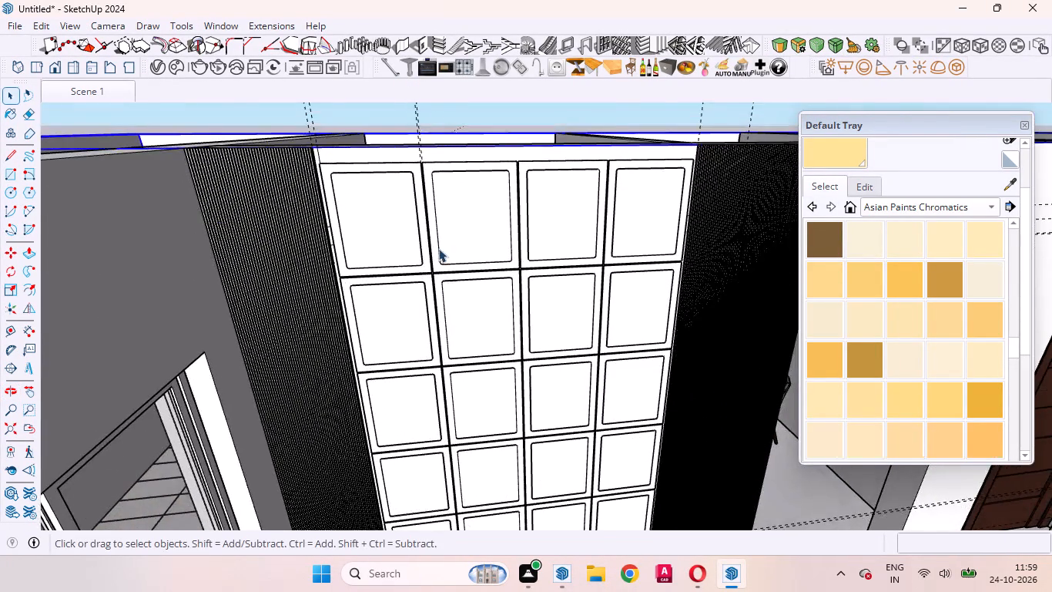
scroll(438, 248, "down", 8)
middle_click(489, 299)
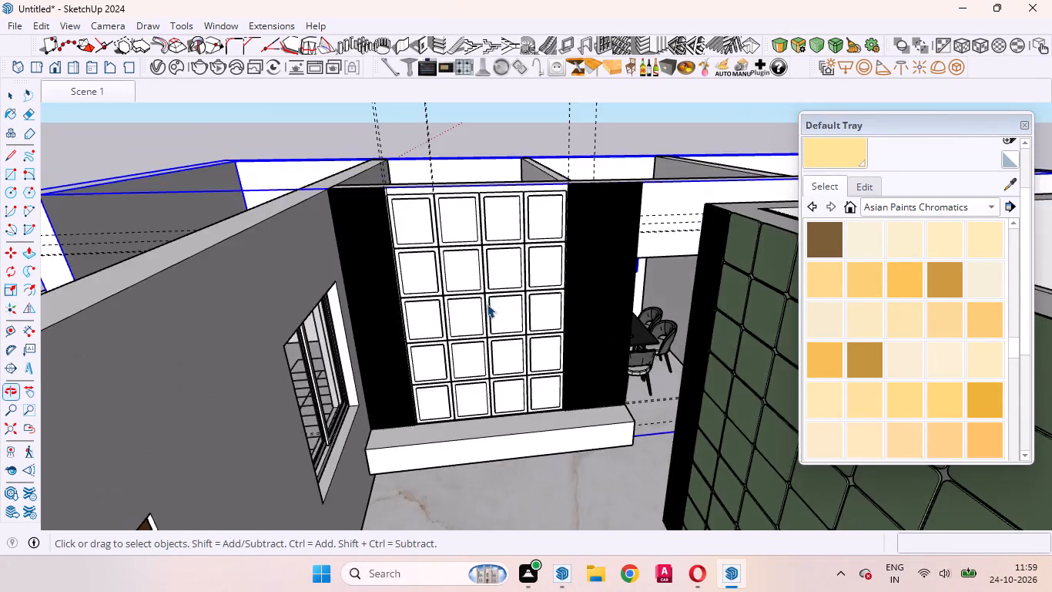
scroll(484, 312, "up", 5)
scroll(434, 335, "down", 8)
scroll(488, 273, "down", 5)
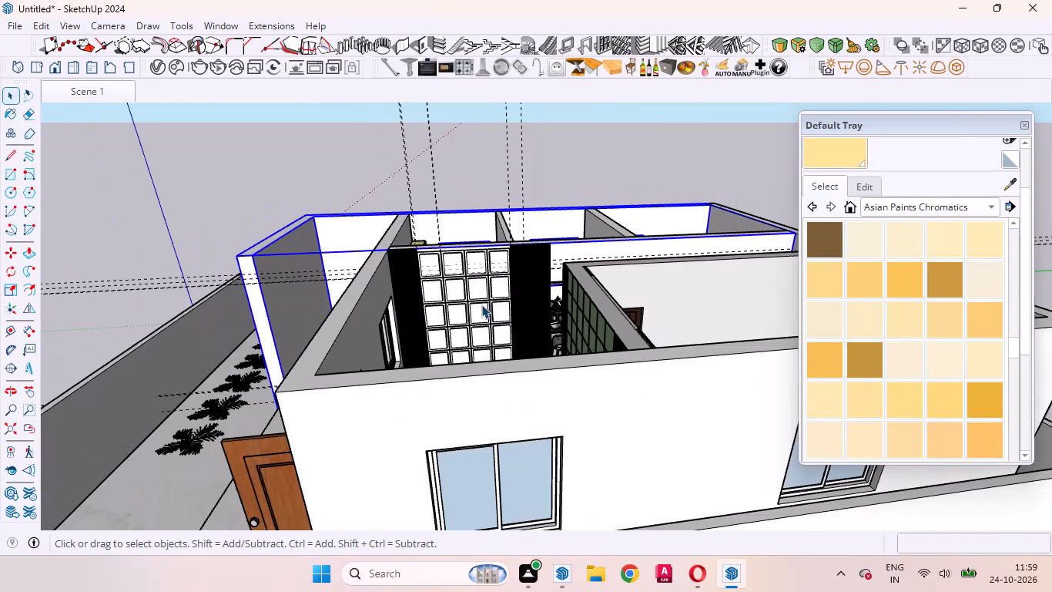
Inside the feature wall's group, delete the vertical guides rising above the wall, and close the group.
left_click(309, 220)
left_click_drag(548, 126, 389, 99)
double_click(534, 271)
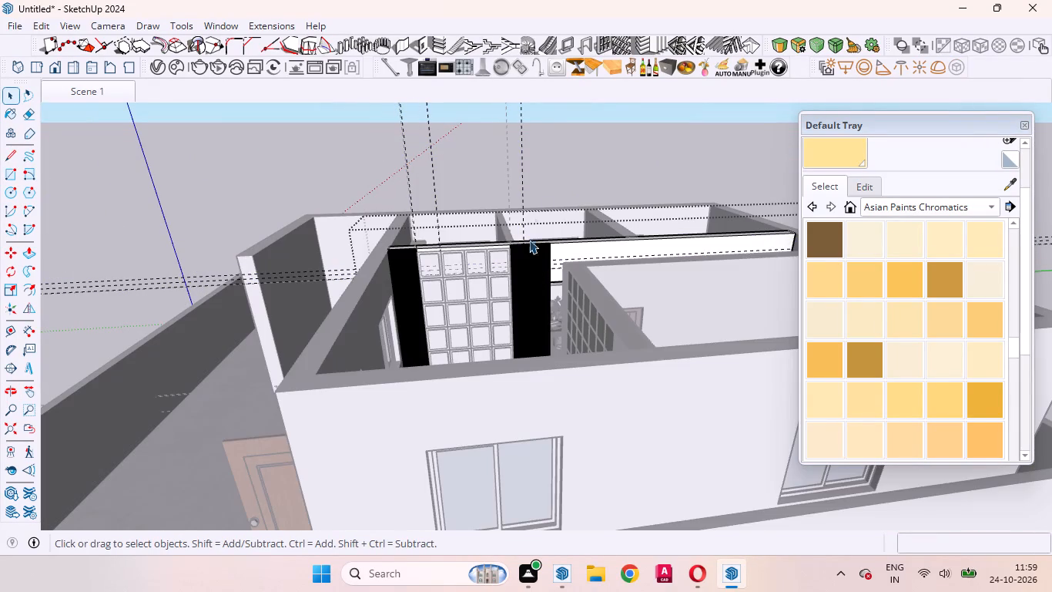
left_click_drag(553, 165, 361, 91)
key("Delete")
left_click(346, 138)
Reopen the feature wall's group and delete its long horizontal guides extending beyond the house.
left_click_drag(118, 299, 88, 252)
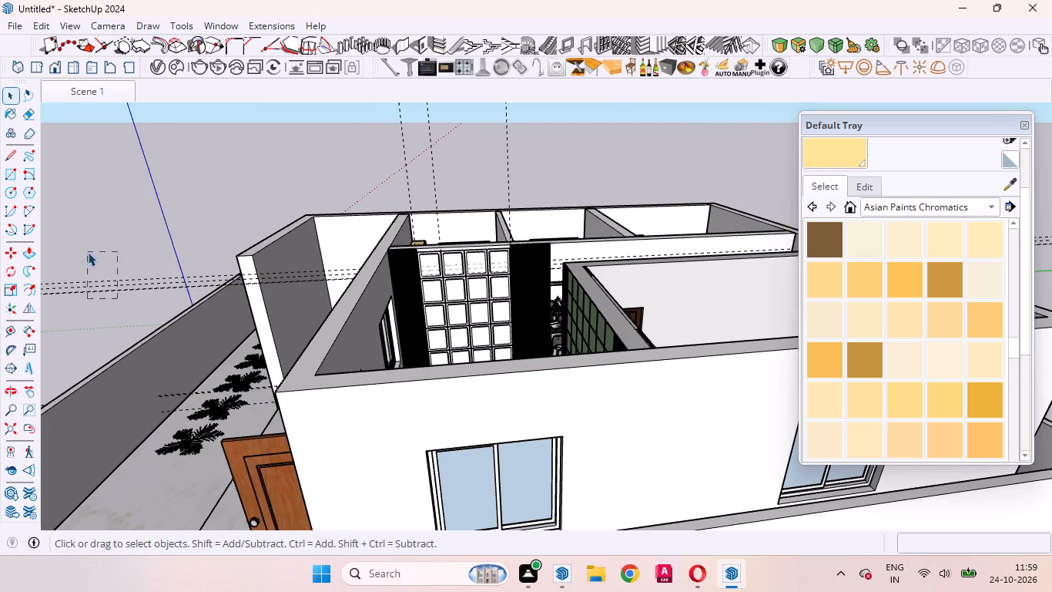
double_click(403, 281)
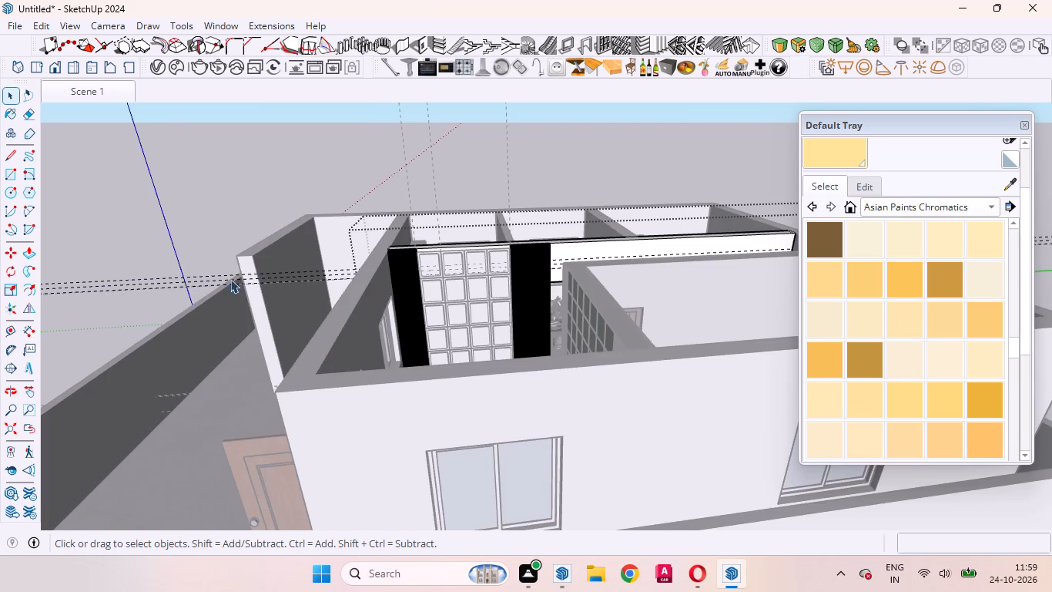
left_click_drag(152, 298, 104, 236)
key("Delete")
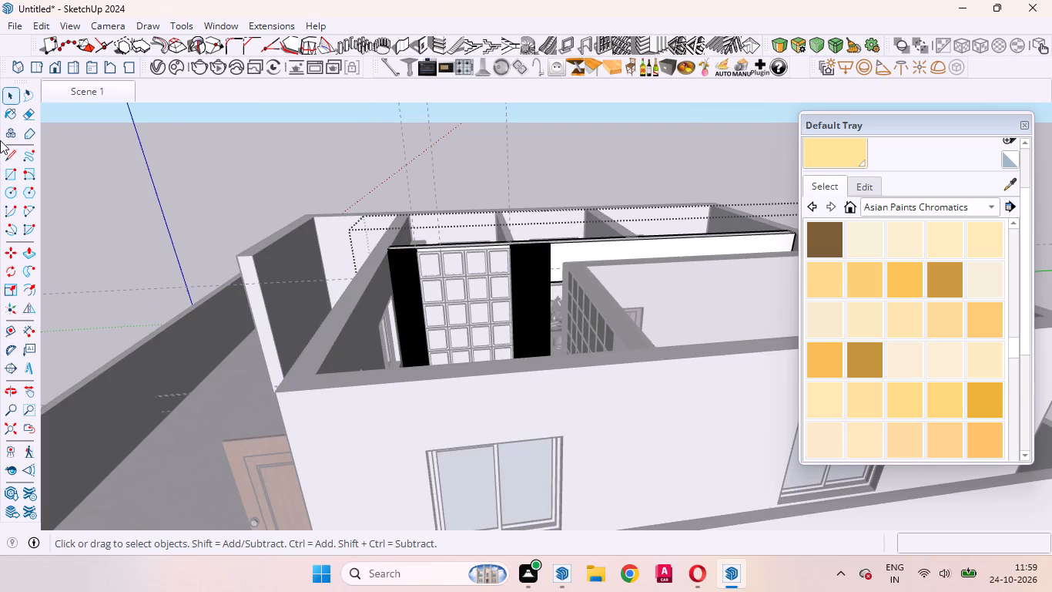
Close the feature wall's group and delete the remaining vertical guides above the wall and the long horizontal guide crossing the house.
left_click(185, 160)
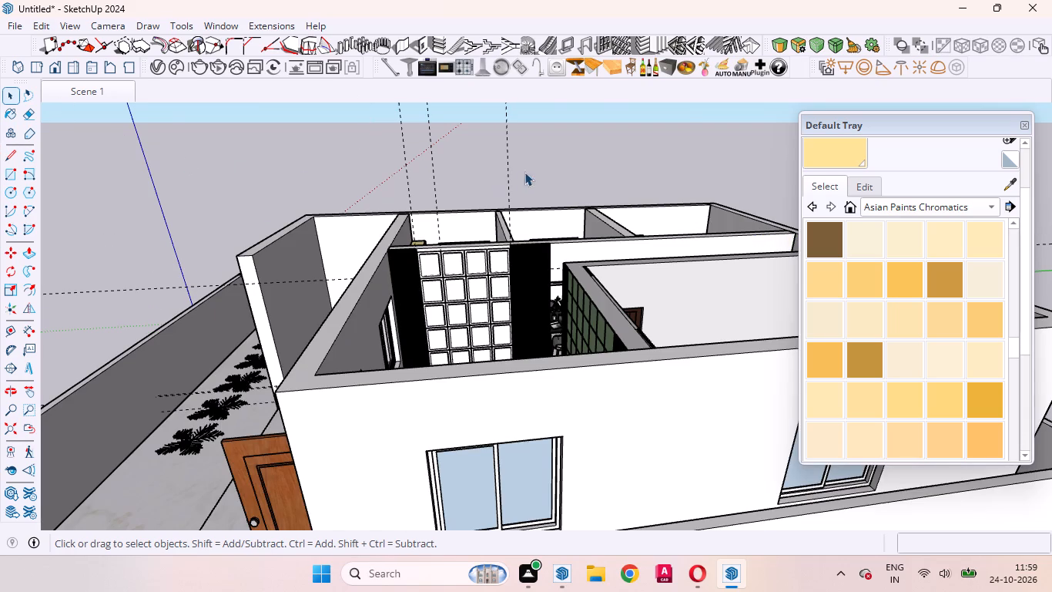
left_click_drag(552, 165, 293, 64)
key("Delete")
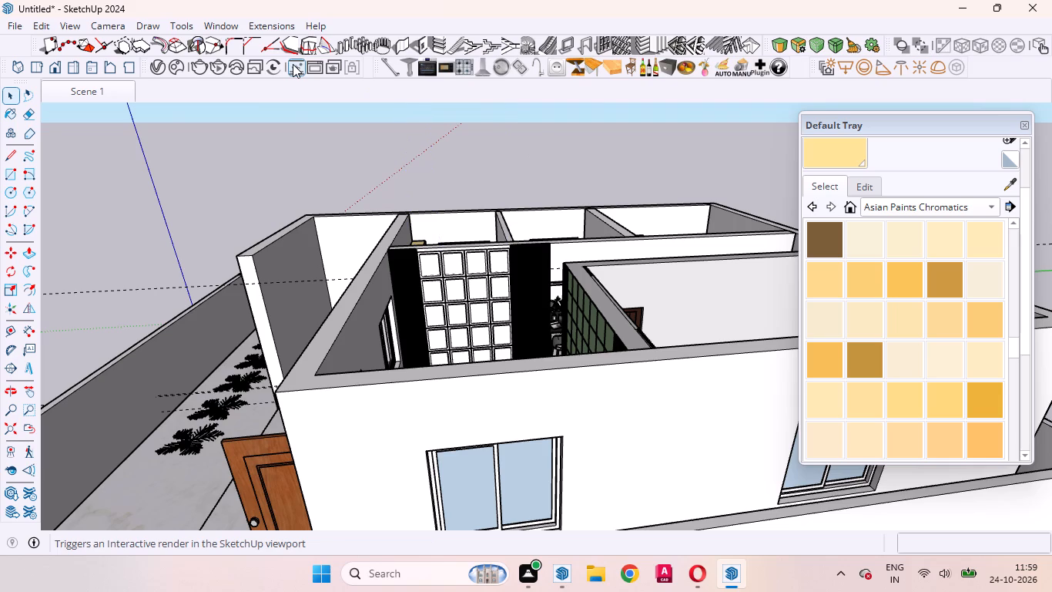
left_click_drag(153, 306, 74, 234)
key("Delete")
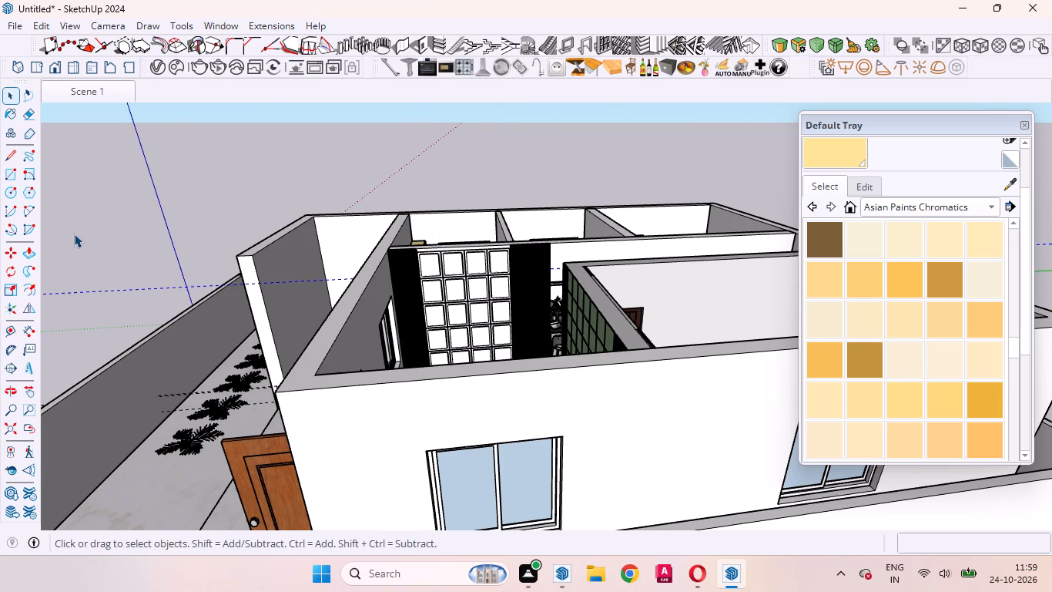
Examine the feature wall's panel joints, the louvre strips and the base ledge within the room.
scroll(465, 345, "up", 15)
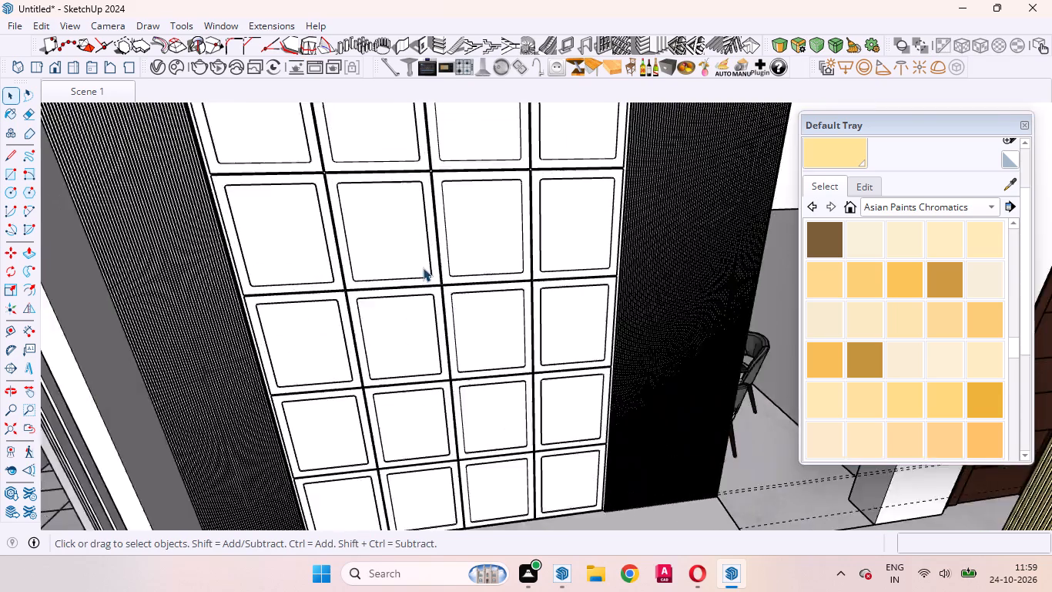
scroll(423, 267, "up", 20)
scroll(423, 267, "up", 2)
scroll(486, 244, "down", 13)
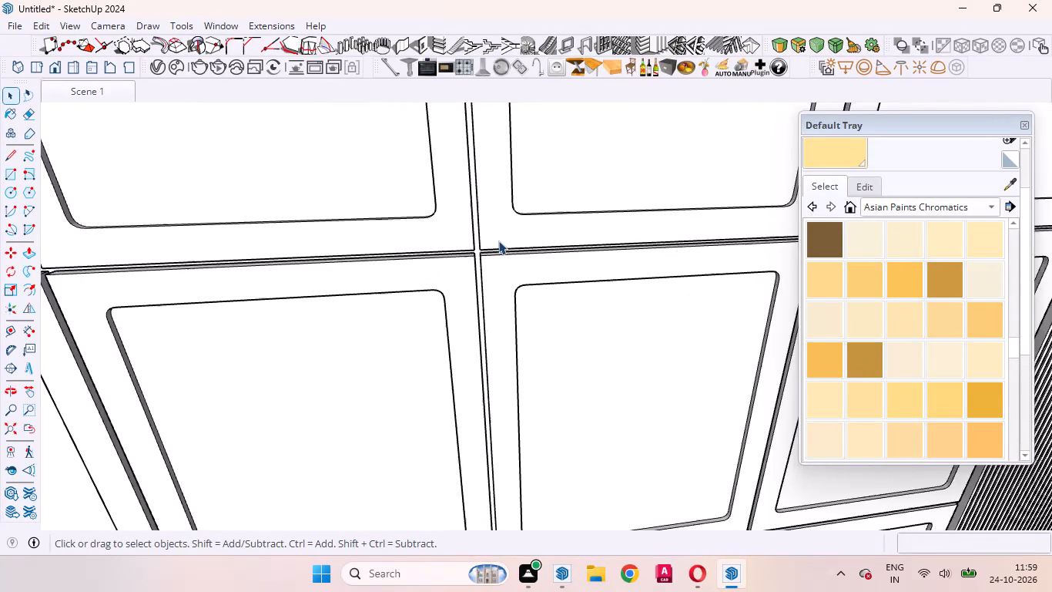
scroll(498, 240, "down", 5)
scroll(498, 249, "up", 1)
scroll(498, 249, "down", 12)
scroll(498, 251, "up", 1)
scroll(498, 251, "down", 9)
middle_click_drag(503, 248, 501, 284)
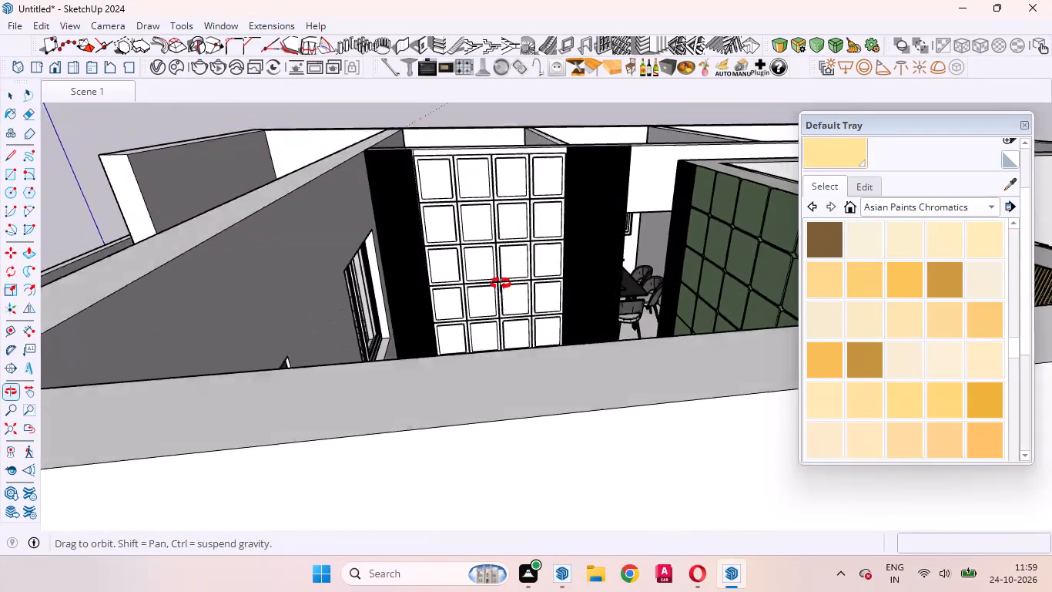
middle_click_drag(501, 284, 460, 329)
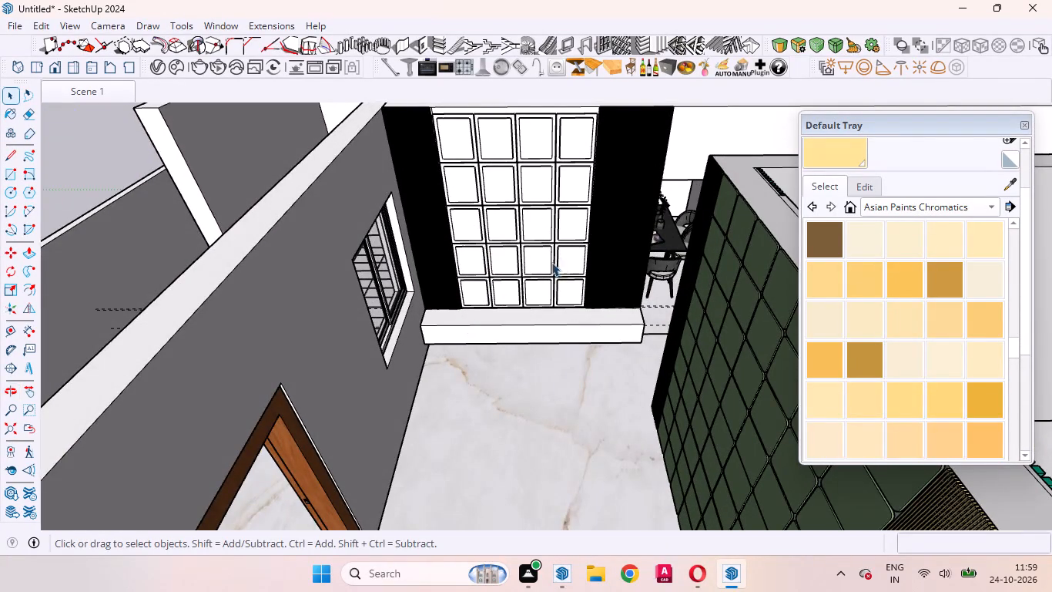
scroll(560, 255, "down", 5)
scroll(554, 284, "up", 1)
middle_click_drag(554, 284, 859, 378)
Delete the three floor guides running from the base ledge's end across the opening beside the green panelled wall.
scroll(607, 261, "up", 9)
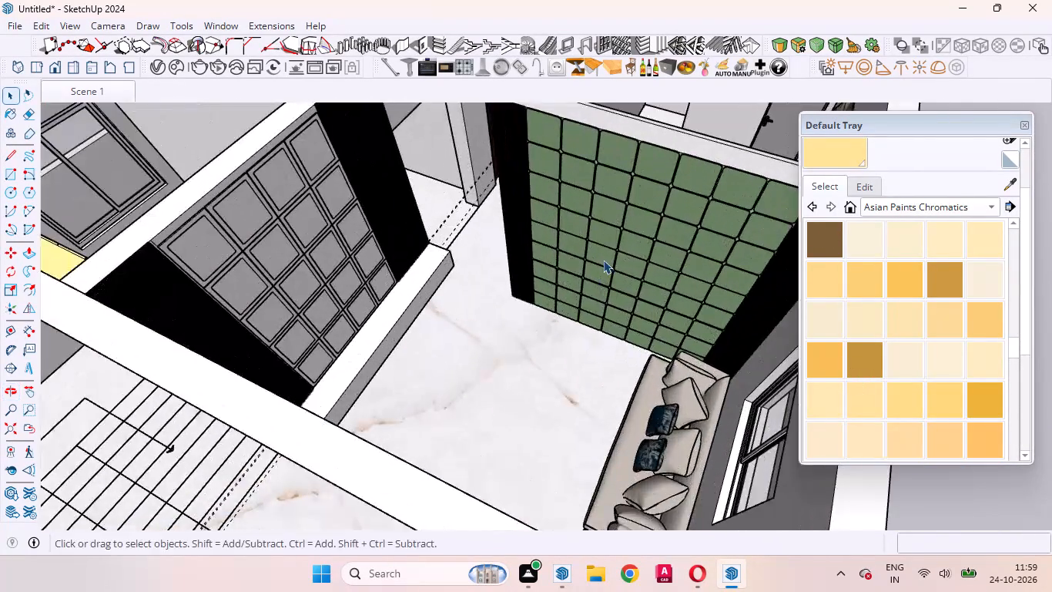
scroll(603, 260, "up", 2)
middle_click_drag(531, 292, 467, 277)
scroll(434, 271, "down", 6)
scroll(436, 245, "up", 8)
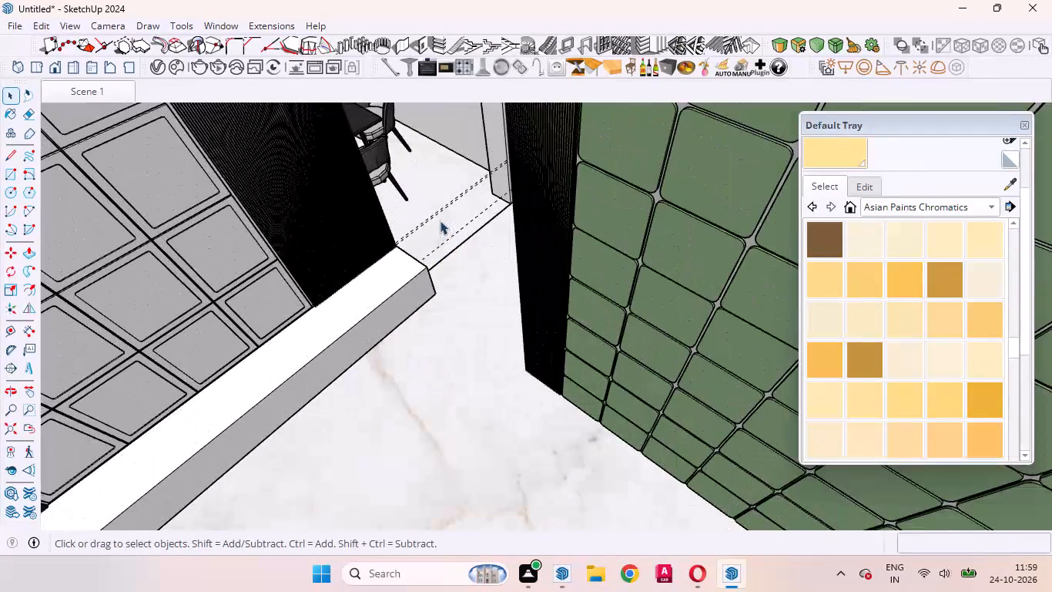
left_click(439, 211)
key("Delete")
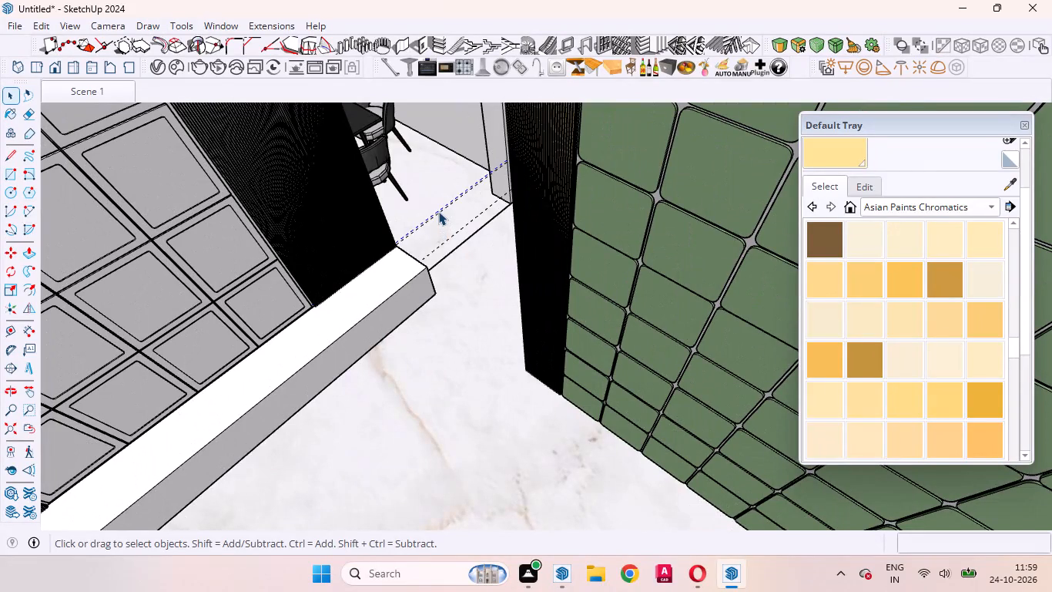
scroll(439, 216, "up", 3)
left_click(436, 214)
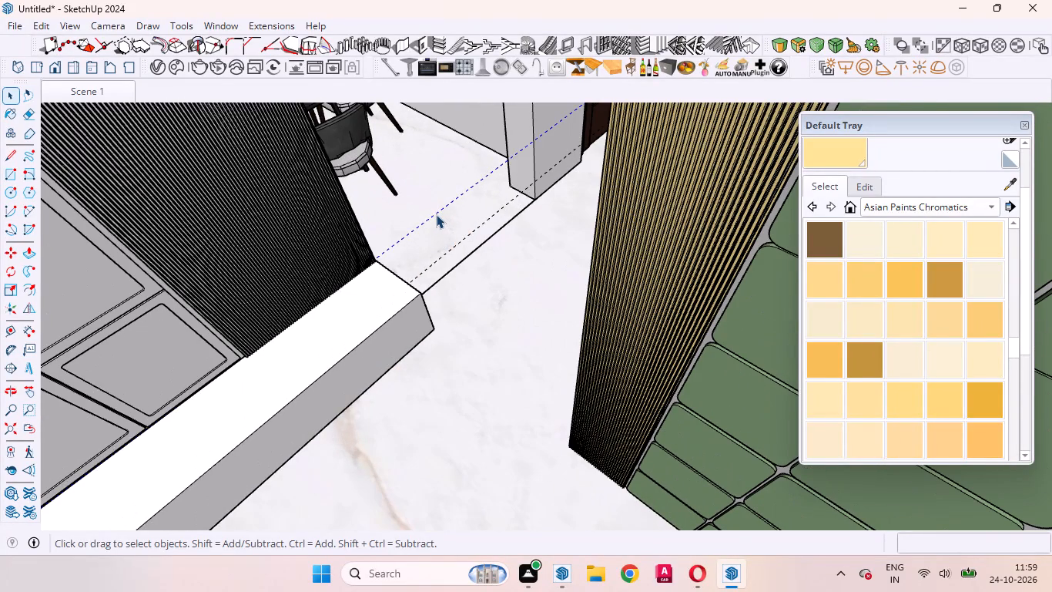
key("Delete")
left_click(454, 245)
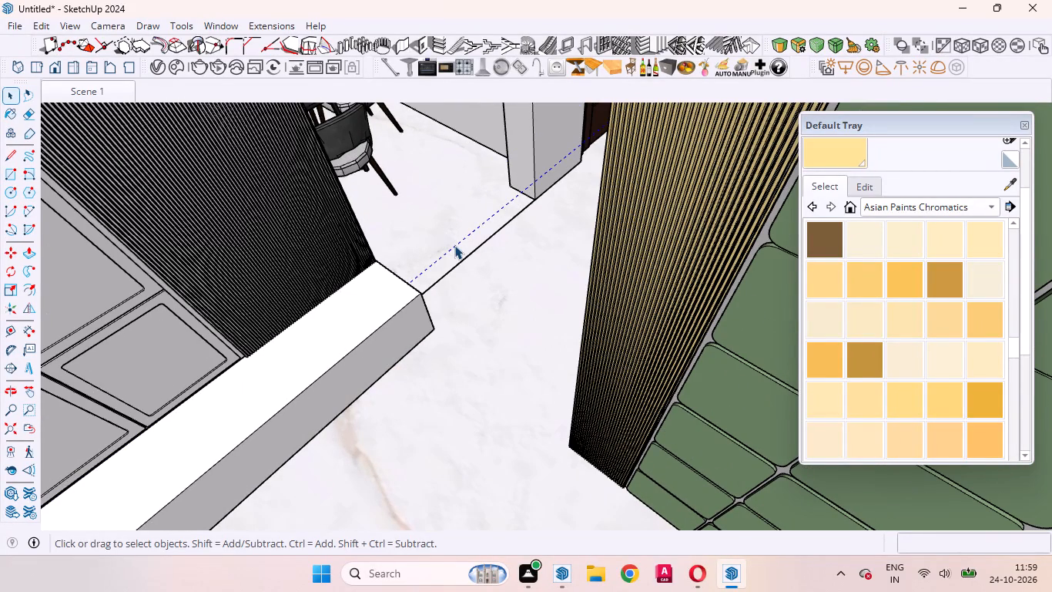
key("Delete")
Examine the room around the sofa, the green panelled wall and the feature wall with its base ledge.
scroll(454, 246, "down", 10)
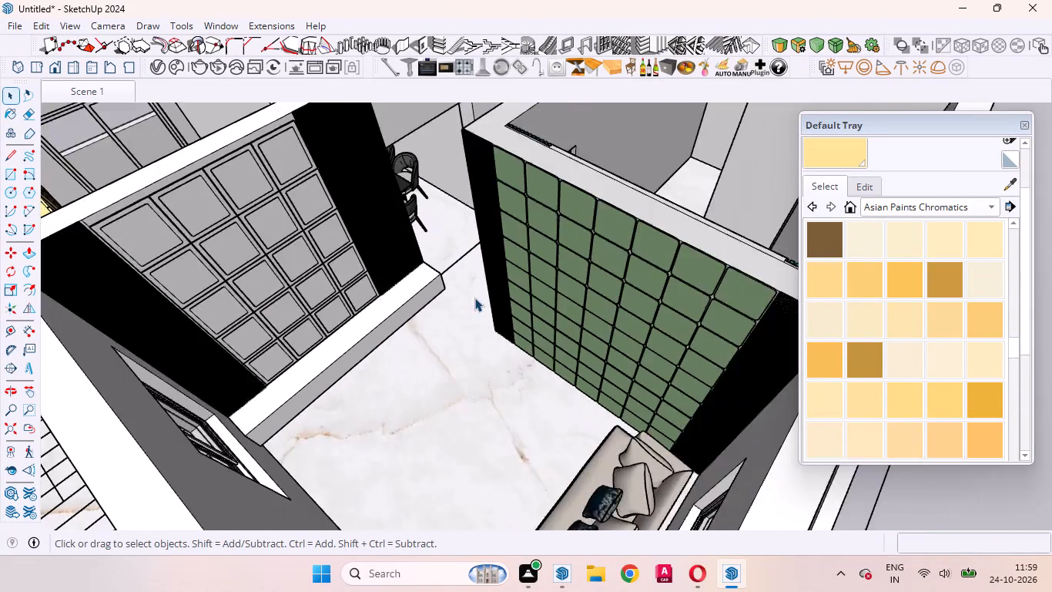
middle_click_drag(464, 316, 250, 425)
scroll(363, 302, "down", 6)
scroll(454, 346, "up", 5)
middle_click_drag(399, 318, 393, 239)
scroll(397, 312, "up", 1)
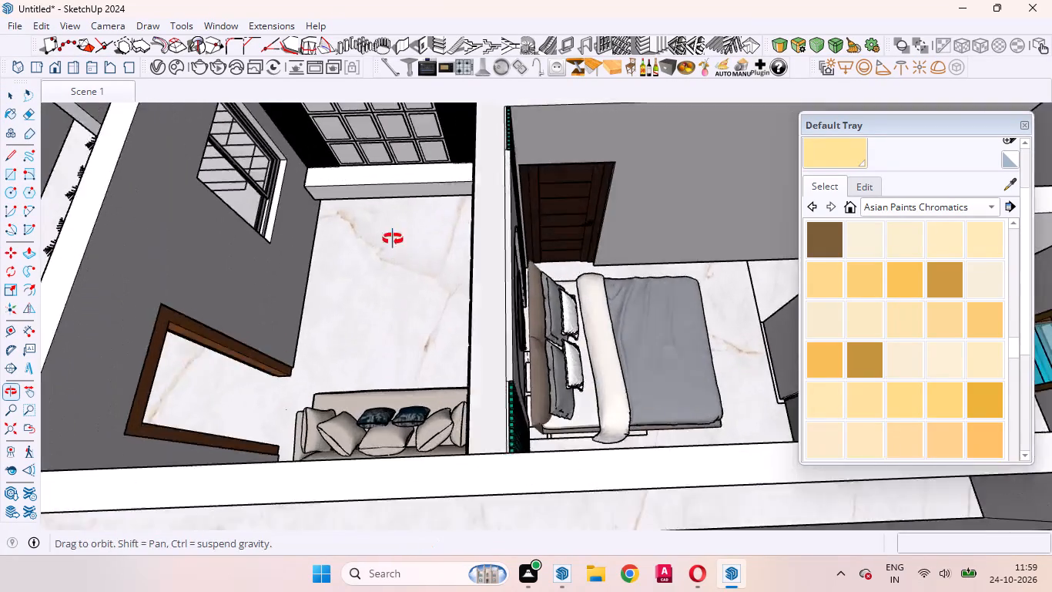
middle_click_drag(393, 239, 514, 128)
scroll(369, 246, "up", 8)
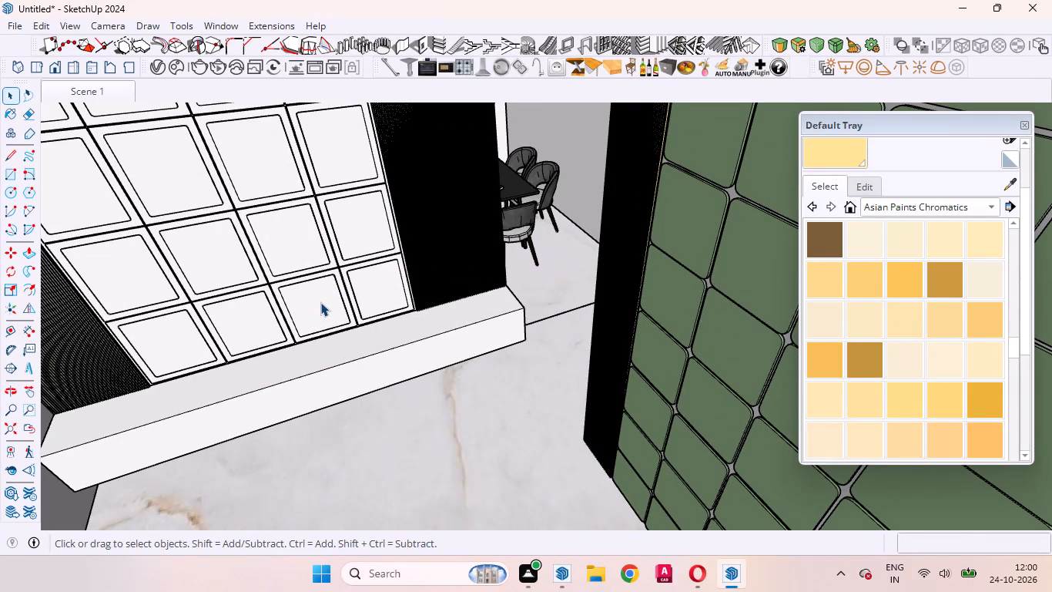
scroll(376, 271, "down", 5)
scroll(206, 356, "up", 3)
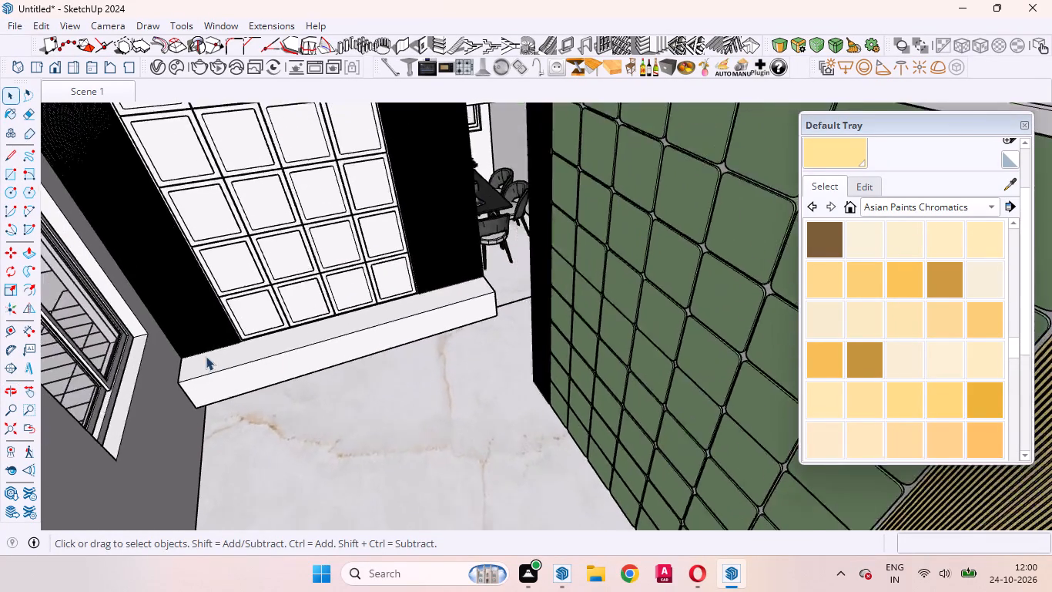
Open the base ledge's group and offset its long front face inward by 12 mm.
scroll(206, 356, "up", 2)
middle_click_drag(205, 423, 219, 271)
scroll(266, 412, "up", 2)
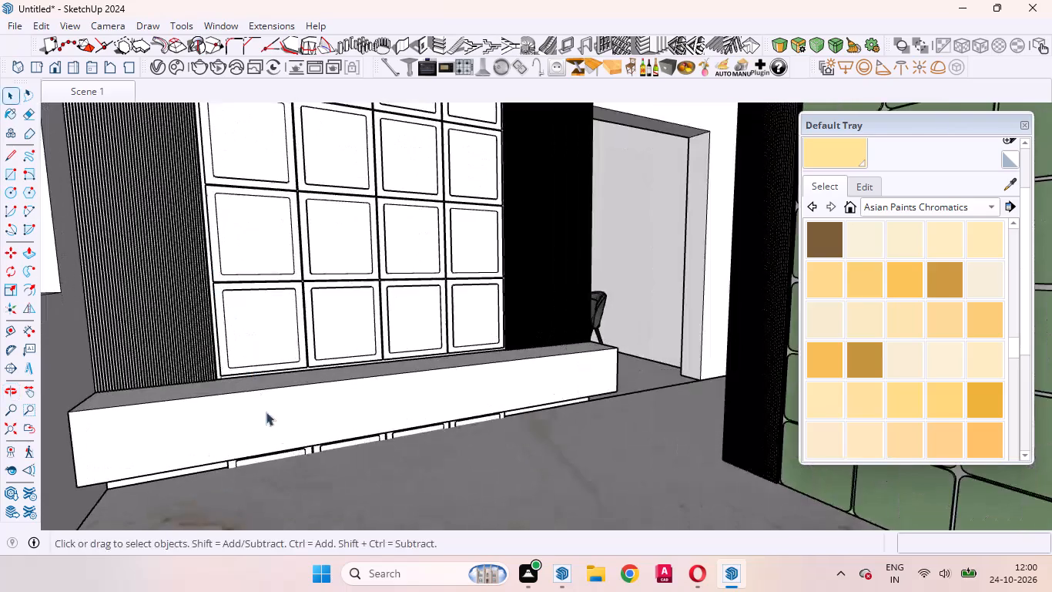
left_click(253, 422)
double_click(207, 425)
left_click(242, 438)
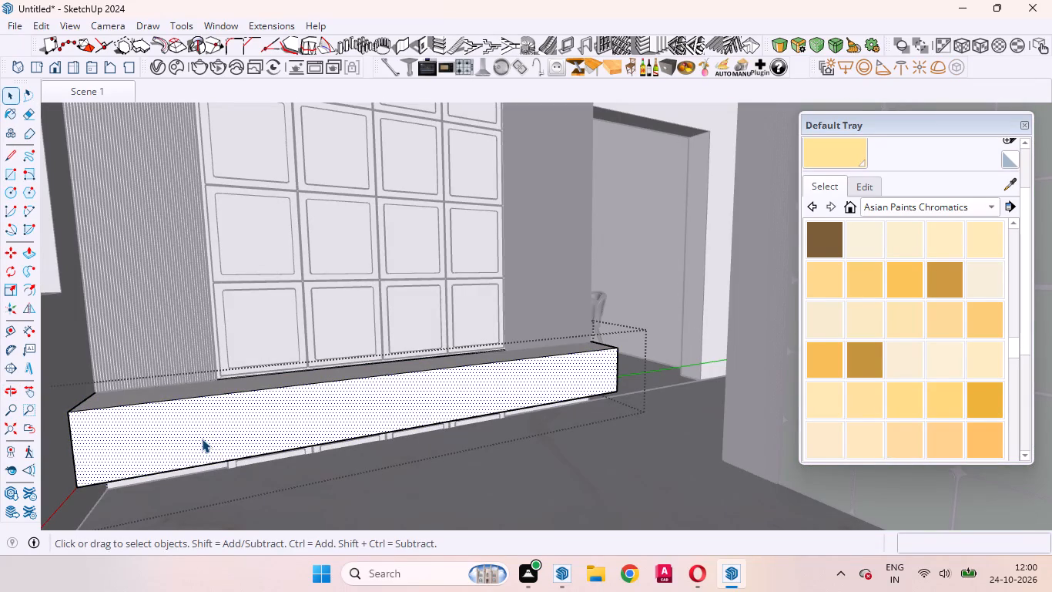
key("f")
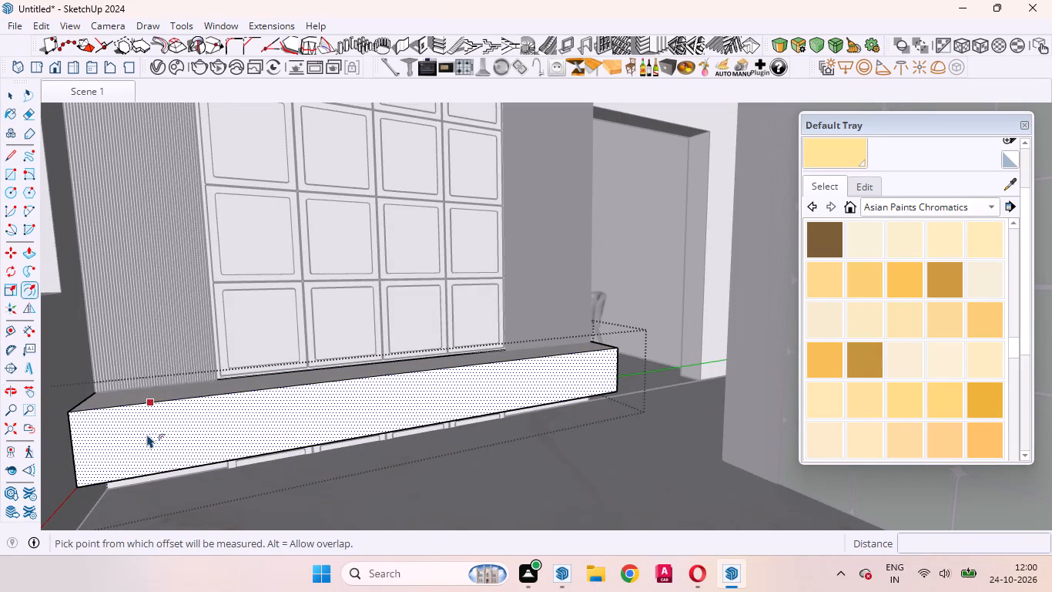
left_click(147, 434)
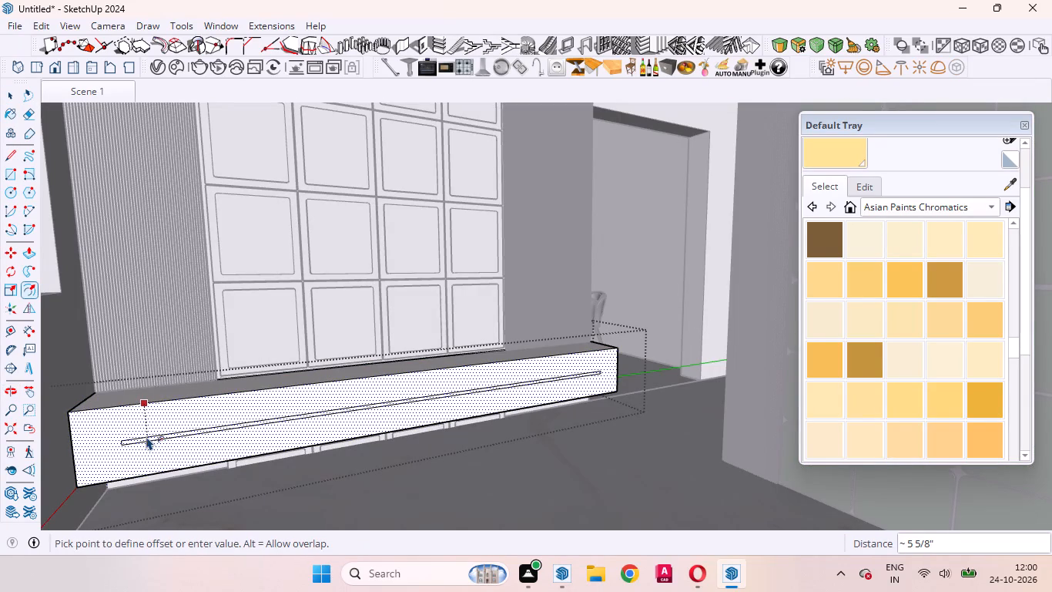
type("12mm")
key("Return")
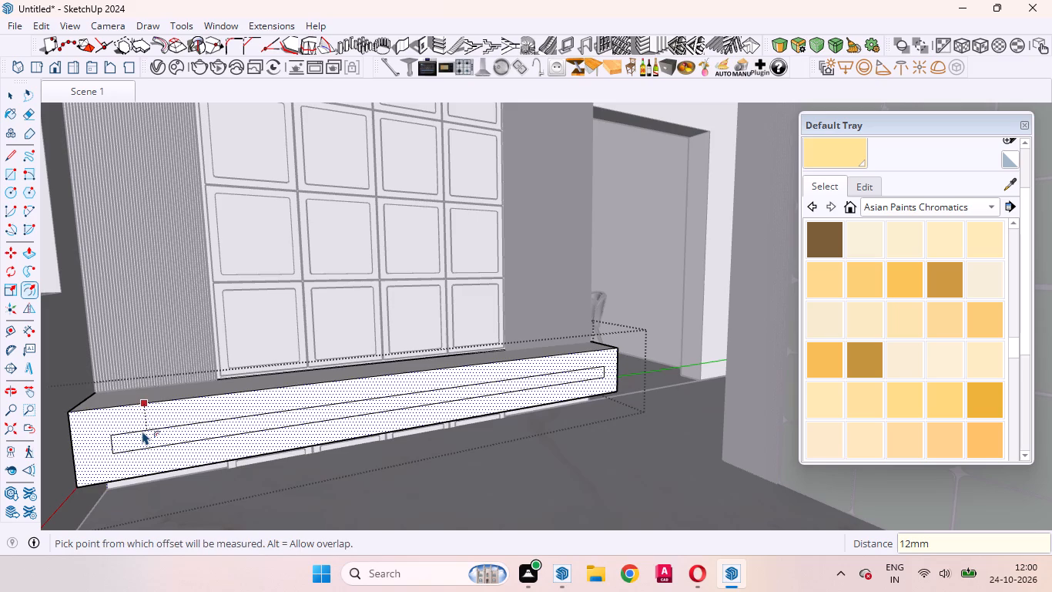
key("space")
Divide the outer top edge of the ledge's front face into 3 segments.
left_click(147, 446)
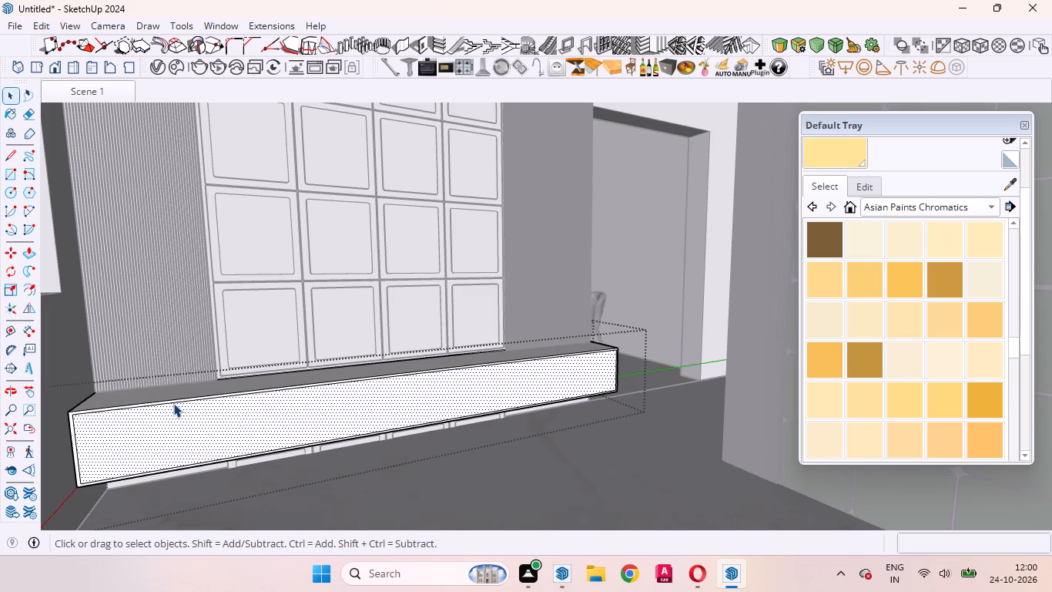
left_click(173, 403)
right_click(173, 402)
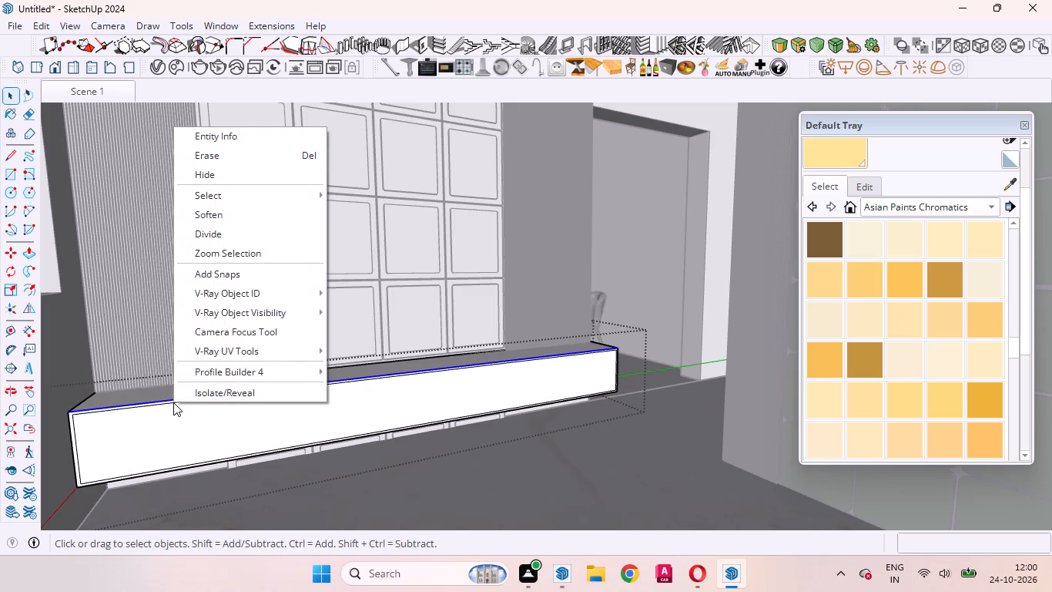
left_click(206, 234)
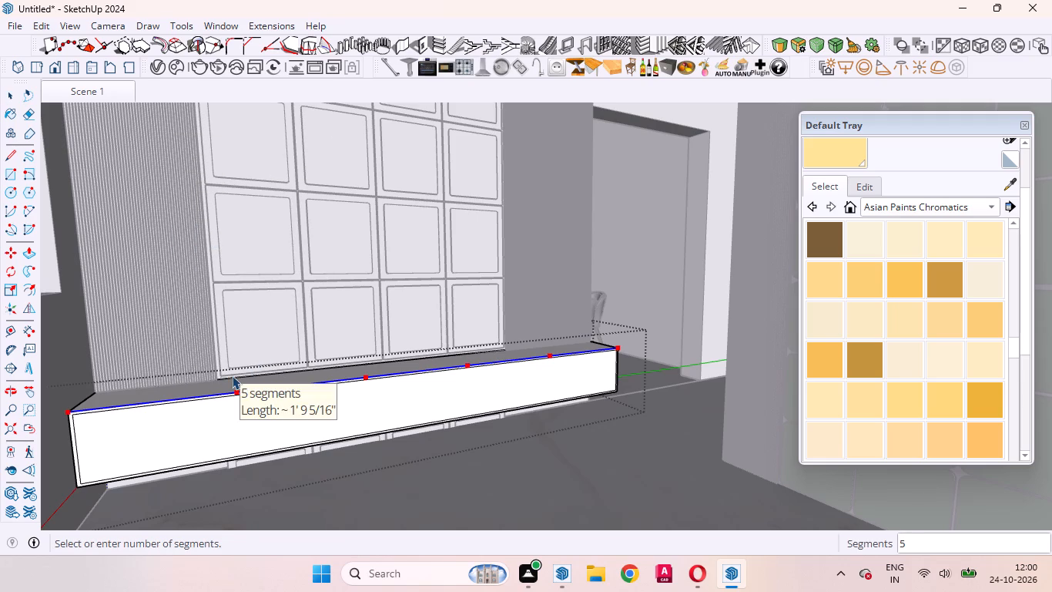
left_click(301, 369)
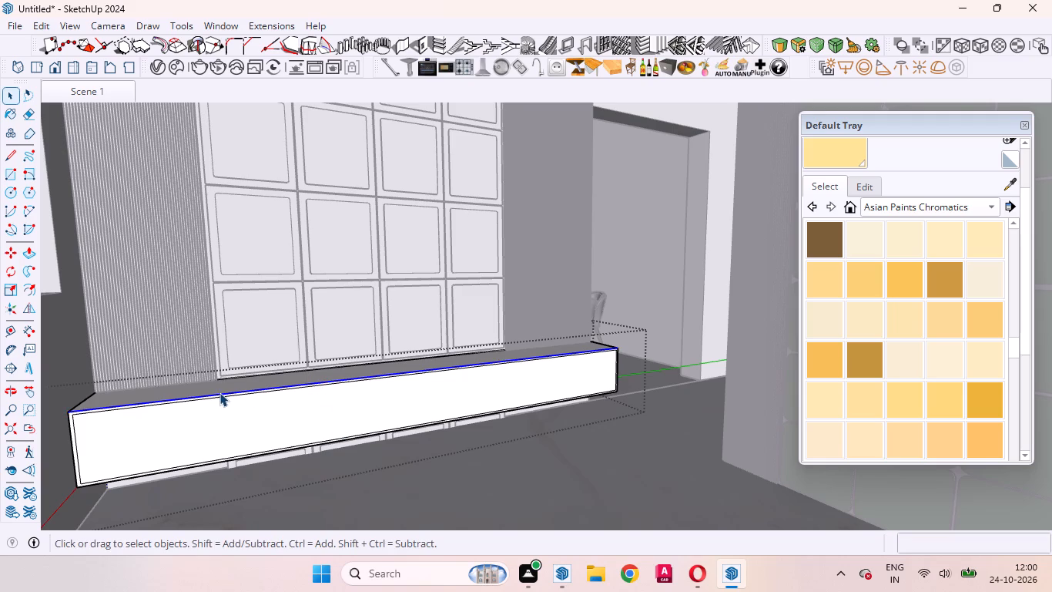
Divide the top edge of the inset outline on the ledge's front face into 3 segments.
scroll(219, 392, "up", 5)
left_click(220, 398)
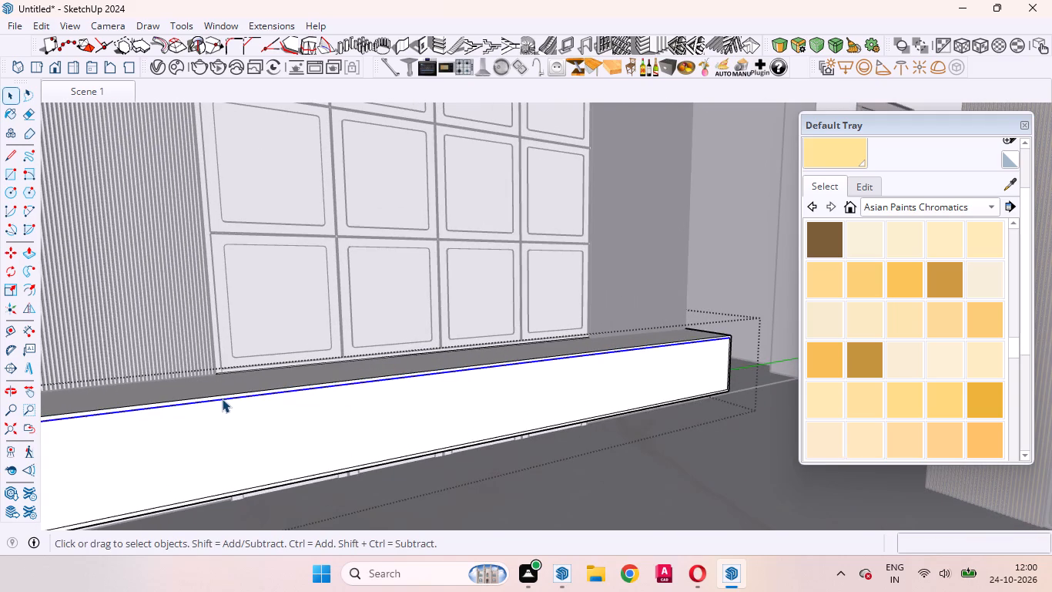
right_click(222, 399)
left_click(256, 230)
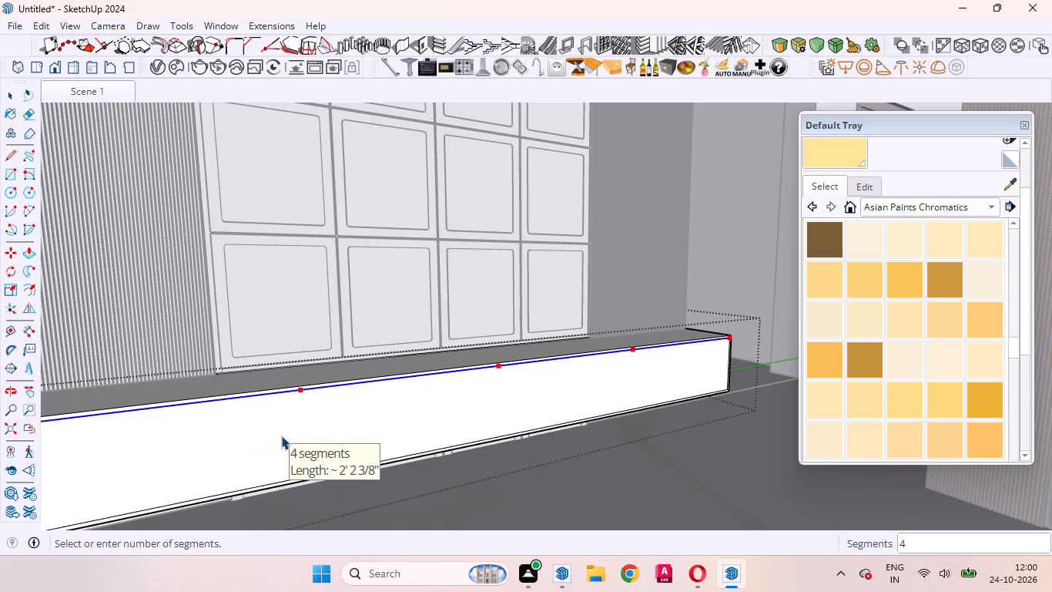
left_click(347, 425)
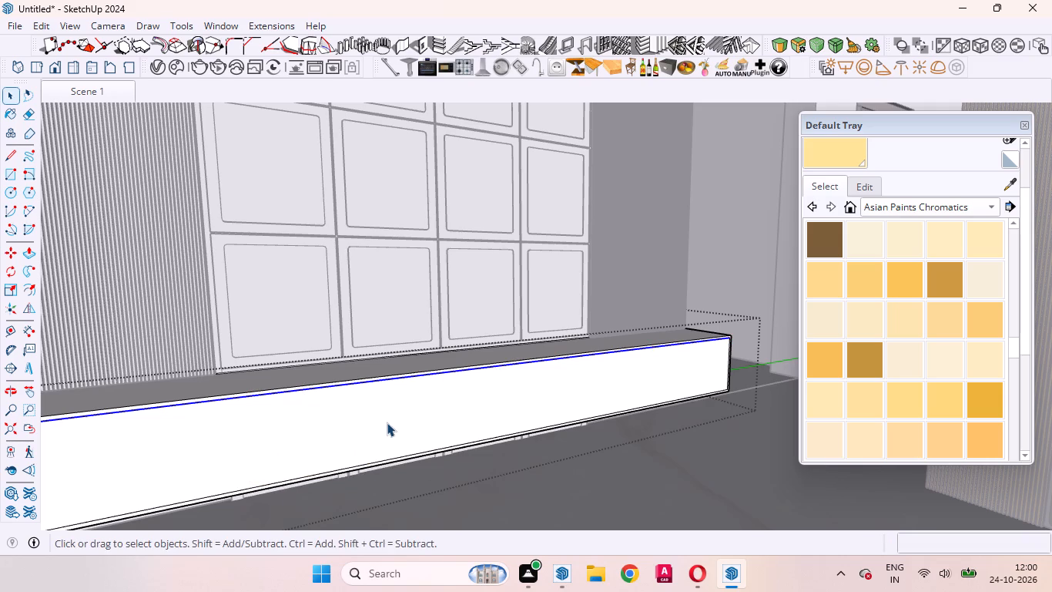
Draw two vertical lines from the division points to the inset outline's bottom edge, splitting the ledge's front into three equal panels.
key("l")
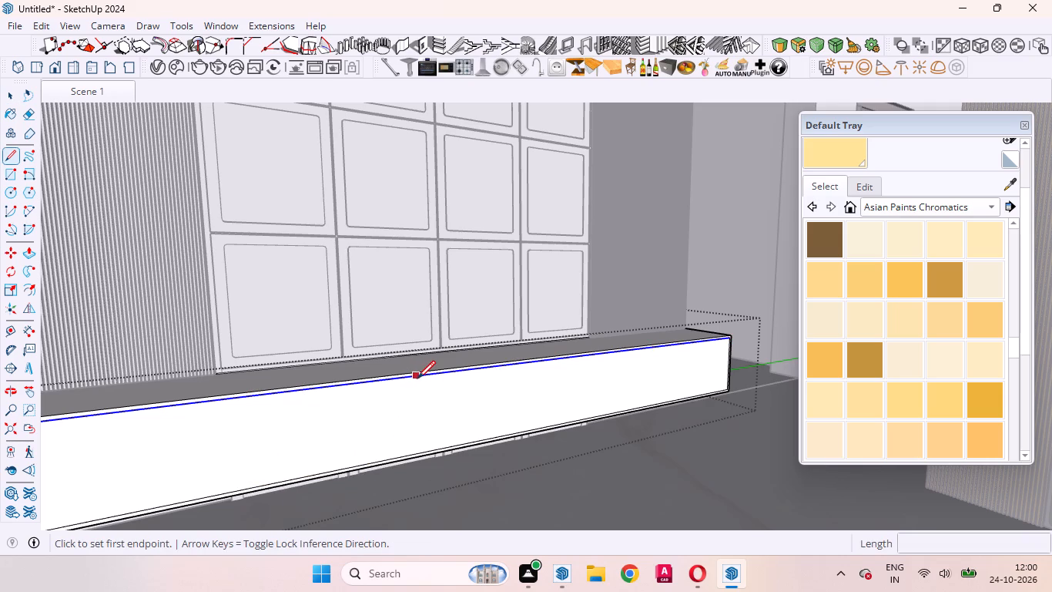
scroll(420, 383, "up", 9)
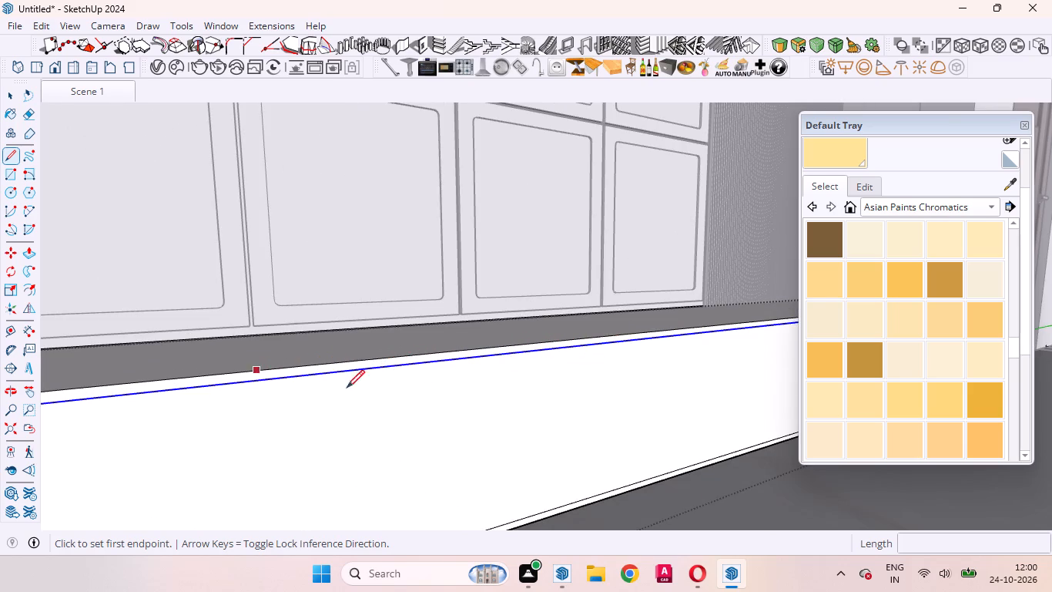
scroll(541, 392, "down", 11)
middle_click_drag(628, 399, 496, 420)
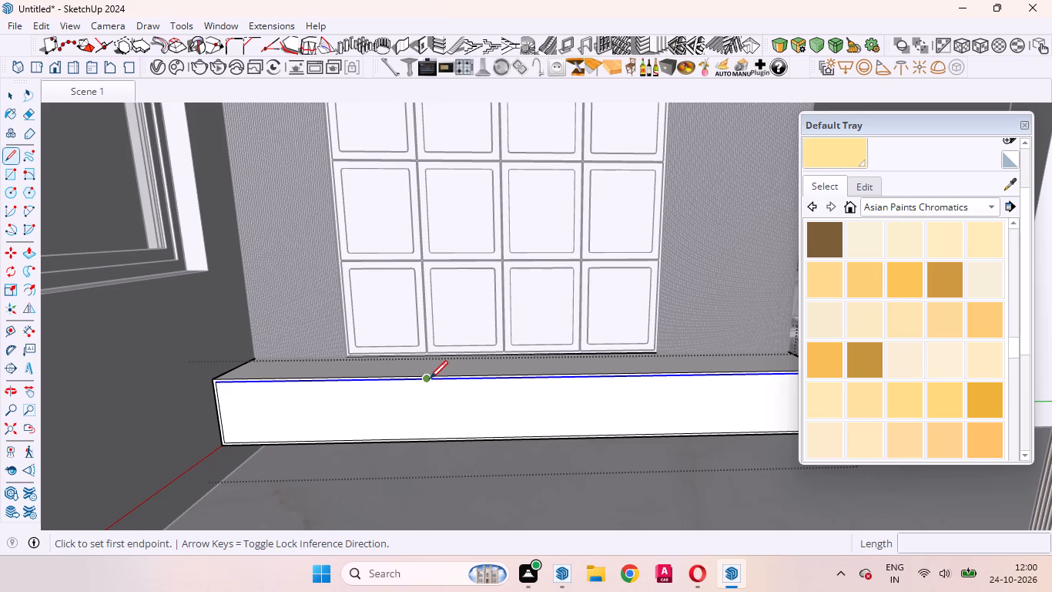
left_click(430, 378)
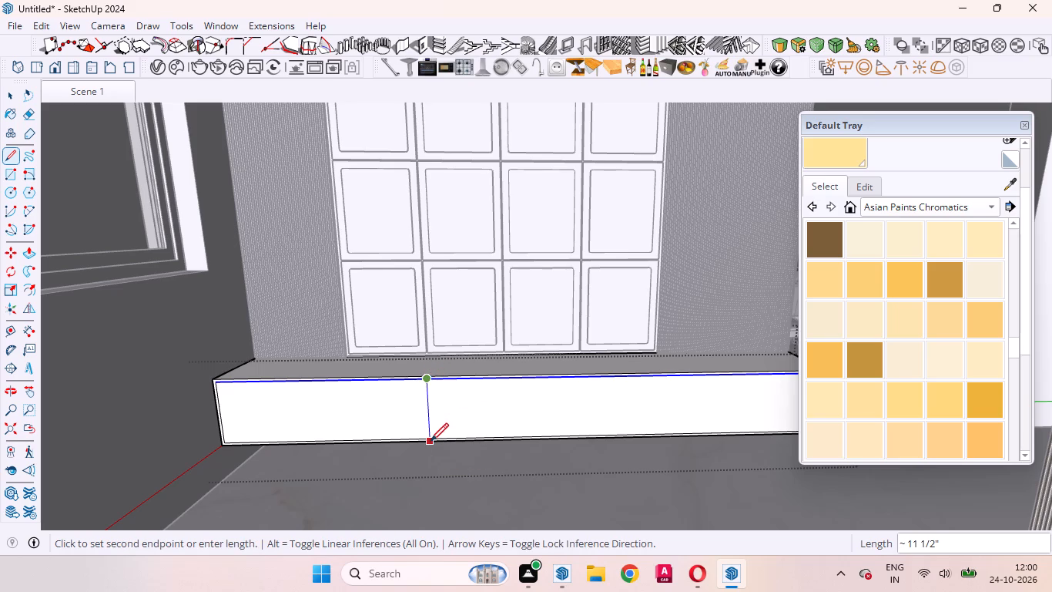
scroll(431, 439, "up", 11)
left_click(431, 436)
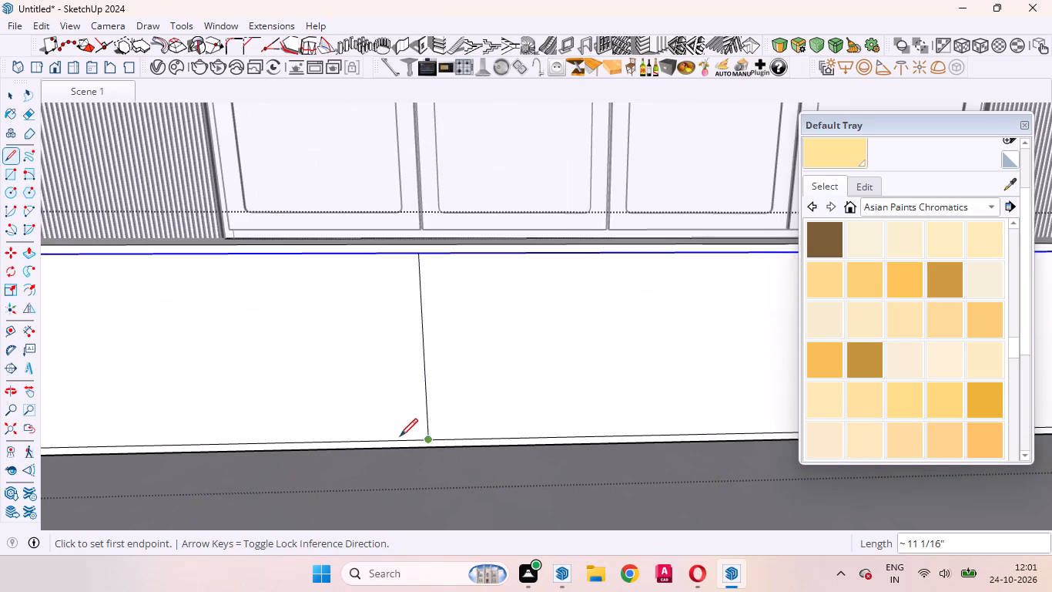
scroll(396, 436, "down", 11)
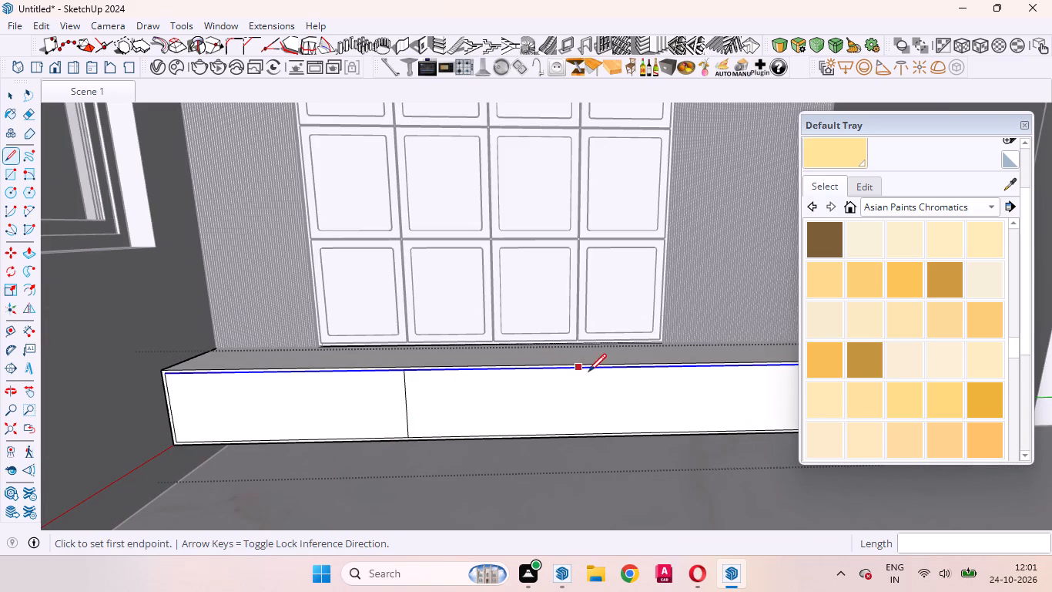
left_click(628, 368)
left_click(630, 434)
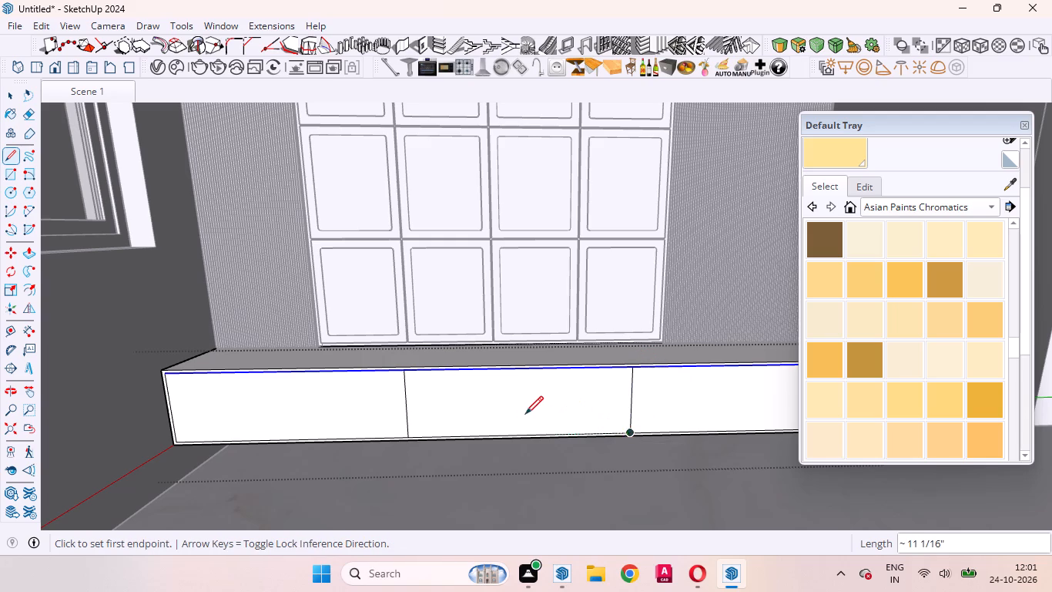
Offset the outline of the middle panel on the ledge's front inward by 12 mm.
key("space")
left_click(512, 415)
scroll(396, 400, "down", 4)
scroll(239, 412, "up", 3)
left_click(313, 399)
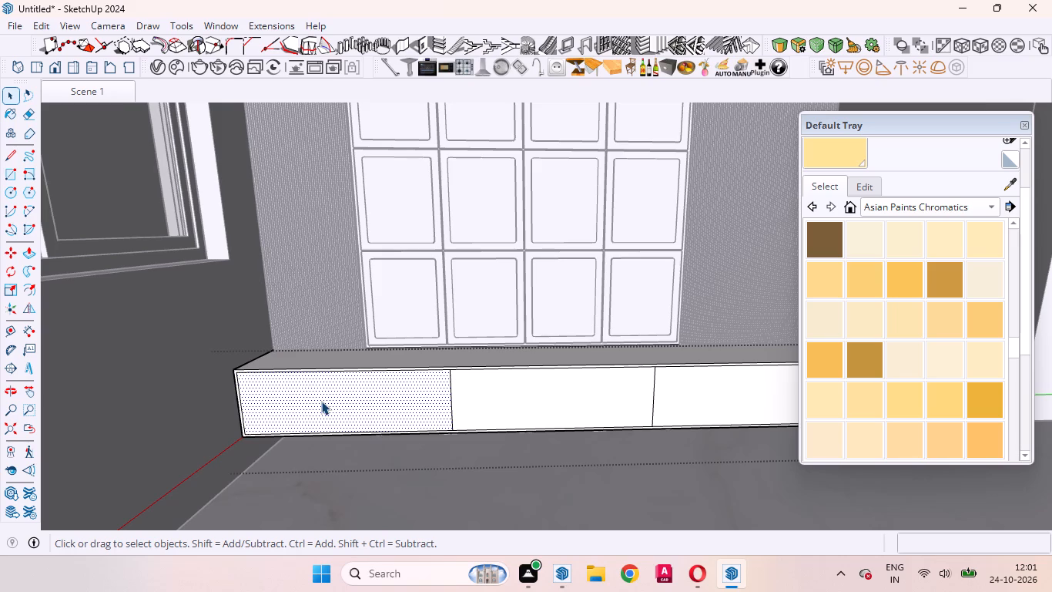
left_click(510, 399)
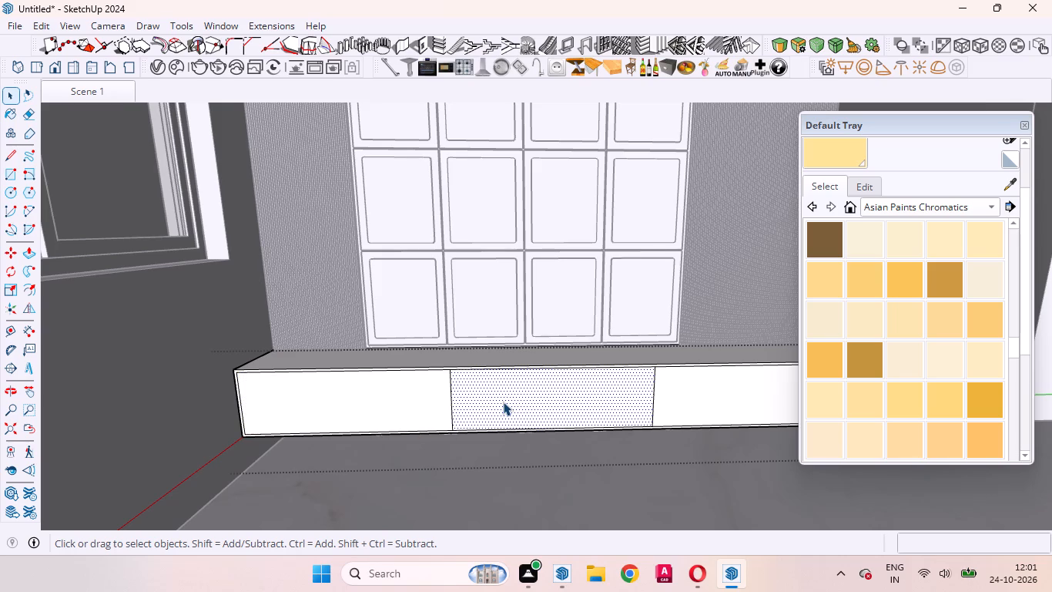
key("f")
left_click(461, 395)
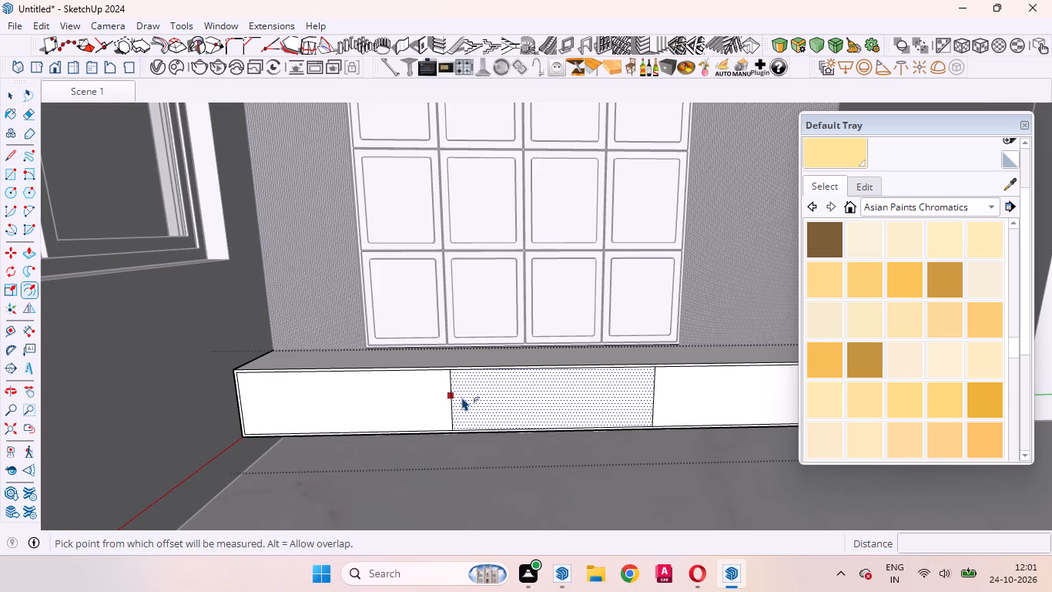
type("12mm")
key("Return")
Push the middle panel's inner face 12 inches into the ledge to form an open niche.
key("space")
left_click(508, 405)
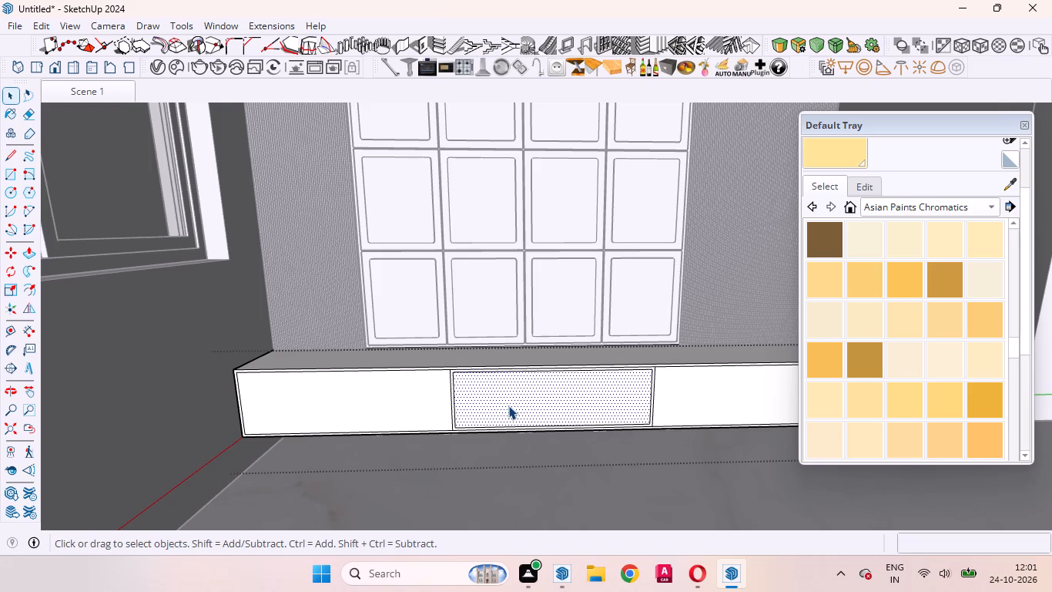
key("p")
left_click_drag(508, 405, 505, 398)
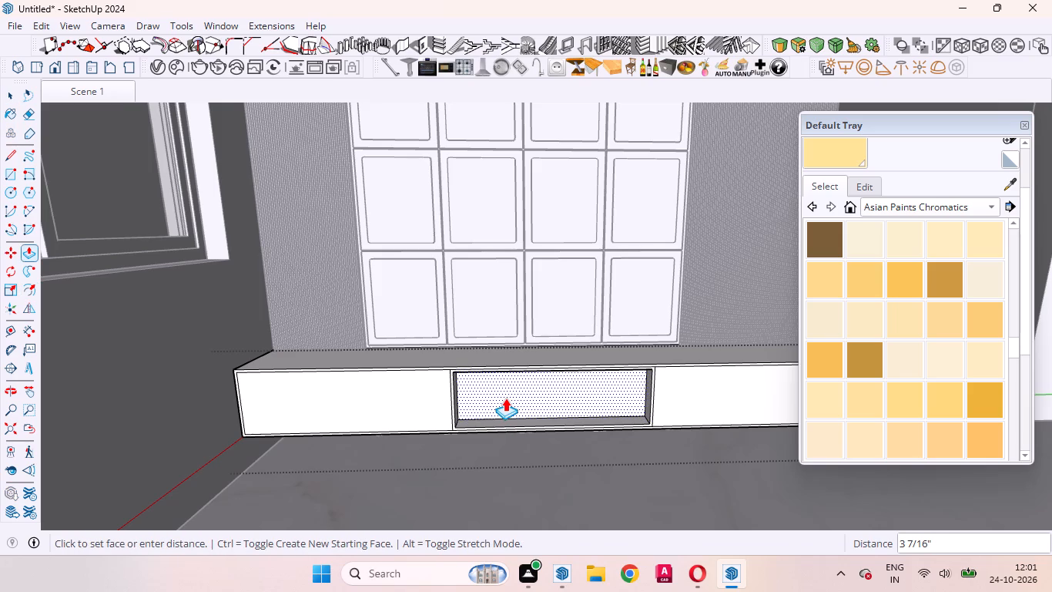
left_click_drag(505, 398, 504, 391)
type("12")
key("Return")
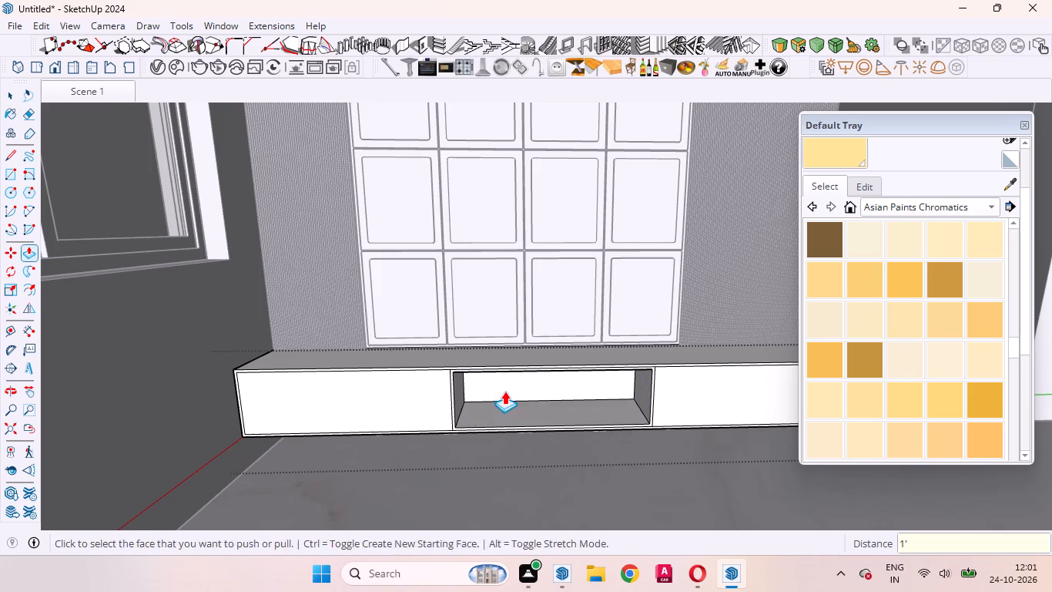
key("space")
Copy the left panel's vertical edge beside the niche 3 mm into the panel.
middle_click_drag(481, 389, 488, 399)
scroll(398, 401, "up", 8)
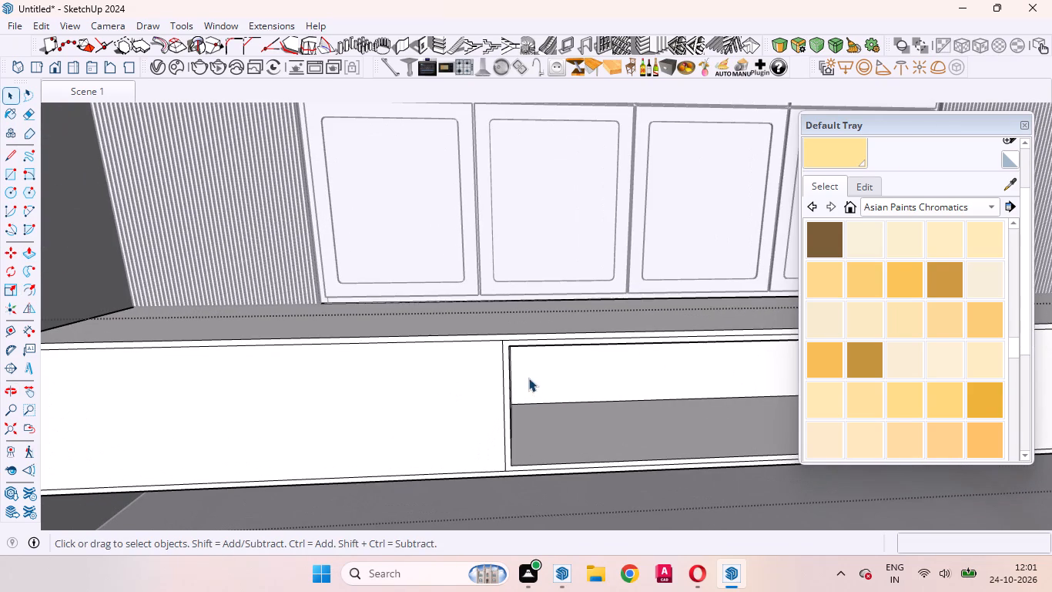
left_click(502, 372)
key("m")
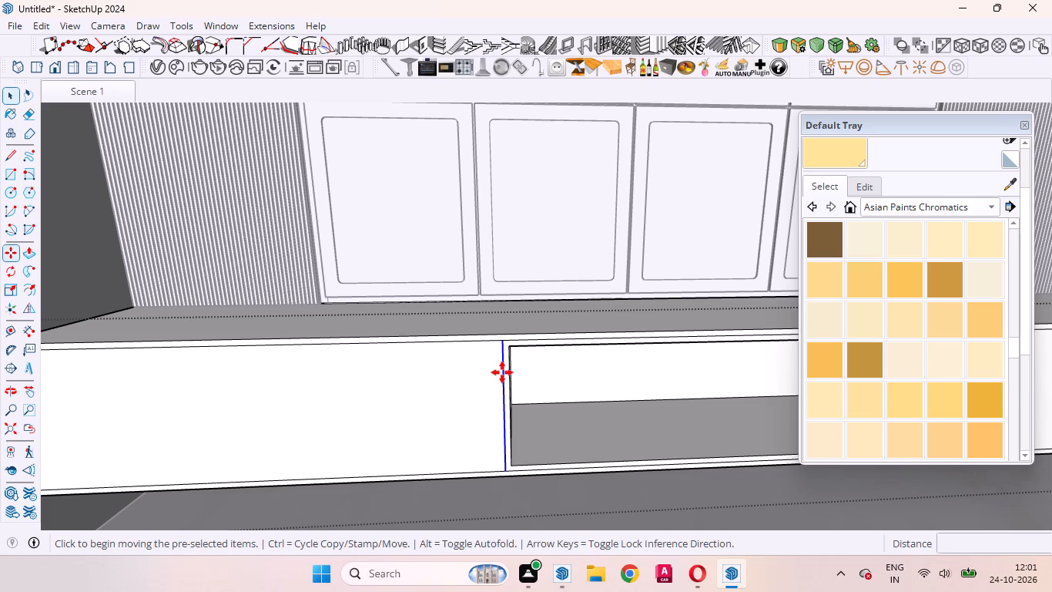
left_click(502, 372)
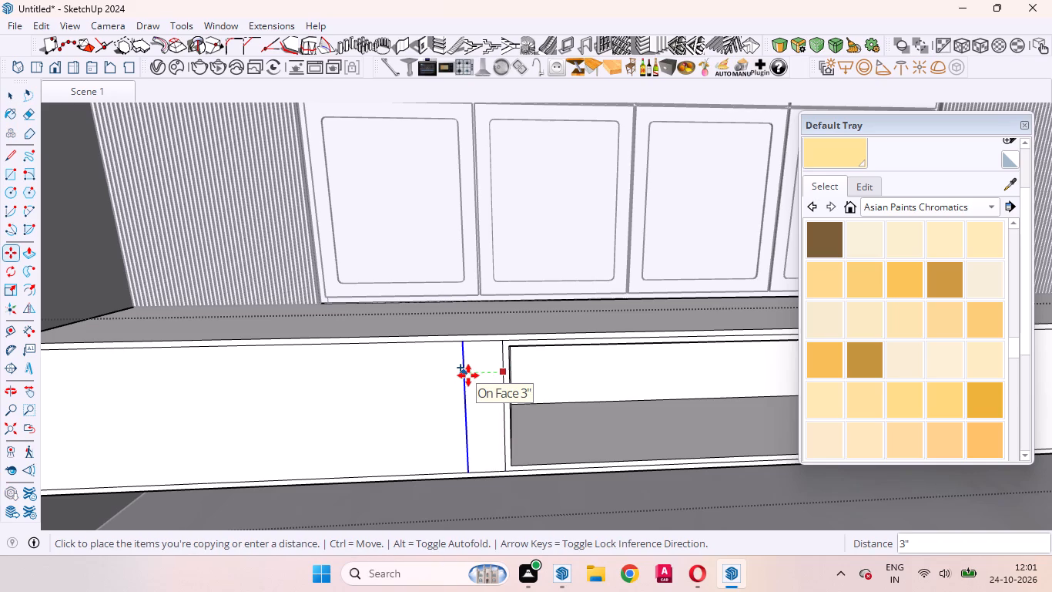
type("3mm")
key("Return")
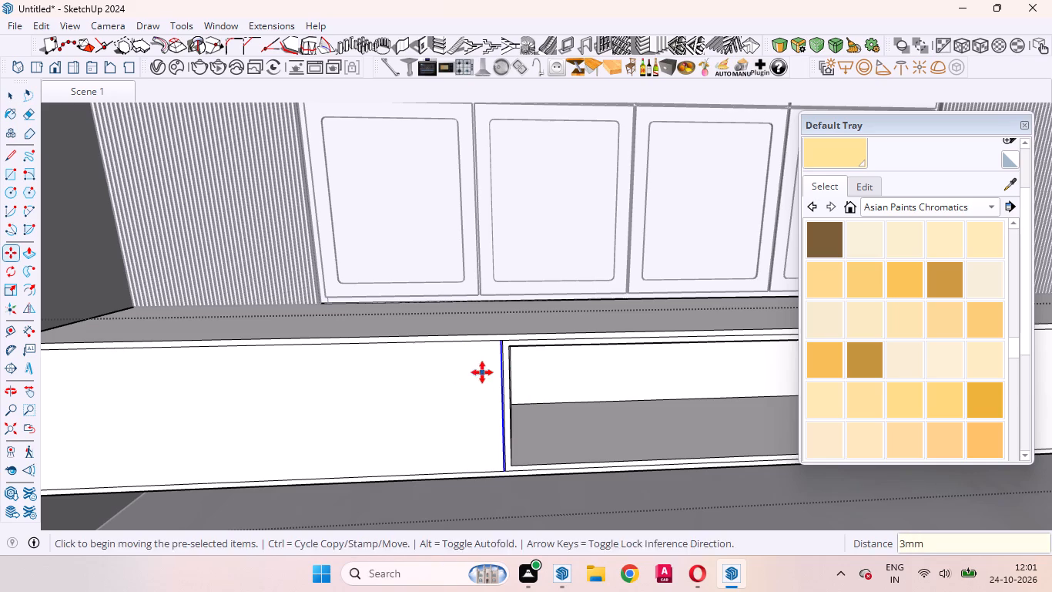
key("space")
Copy the left panel's top edge 3 mm down into the panel.
left_click(470, 379)
scroll(492, 354, "up", 4)
scroll(496, 354, "down", 11)
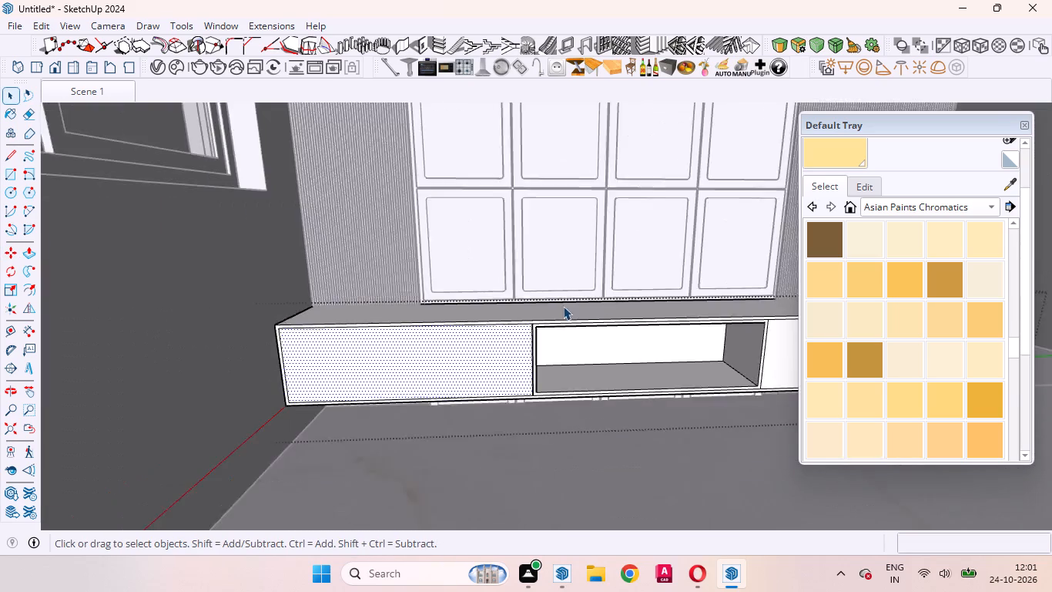
scroll(355, 336, "up", 5)
left_click(350, 320)
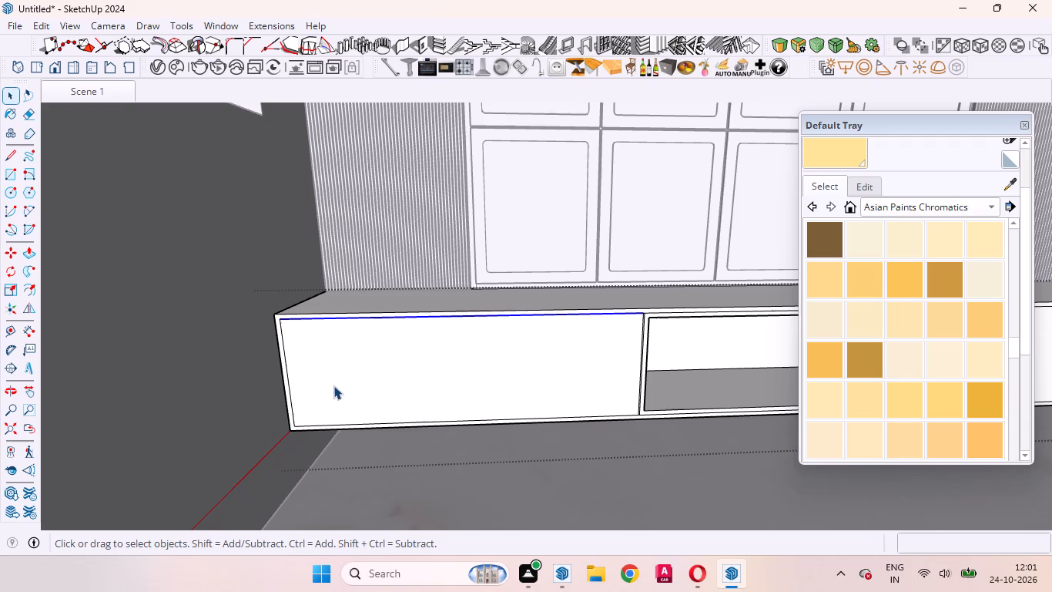
key("m")
left_click(362, 350)
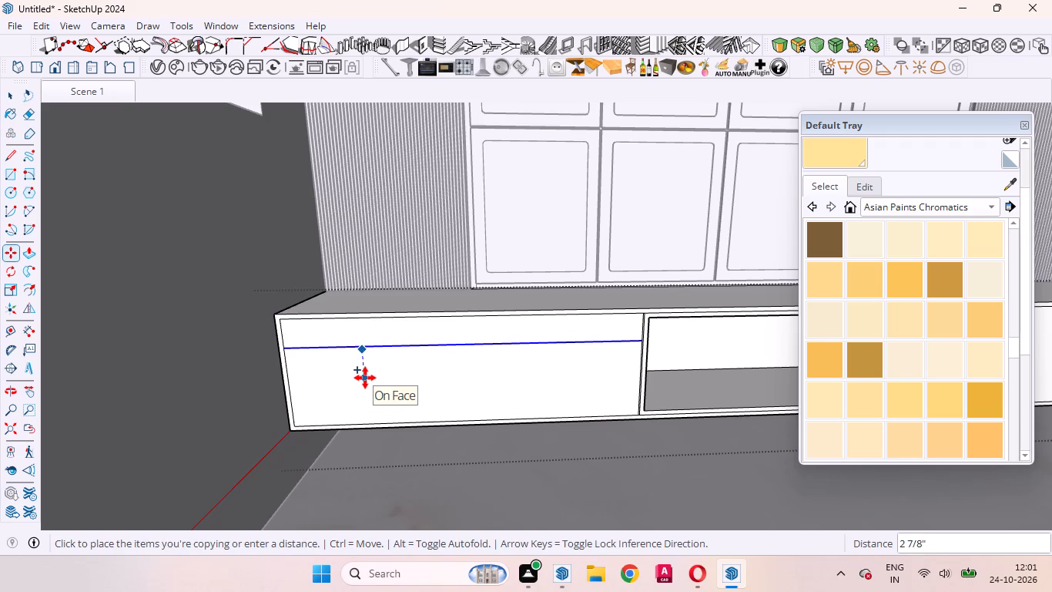
type("3mm")
key("Return")
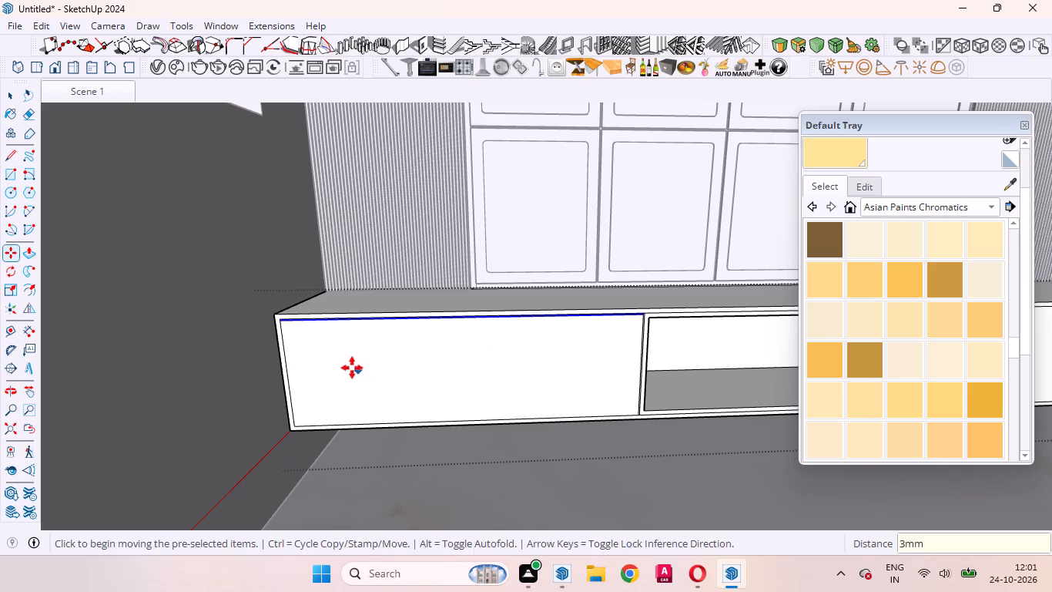
key("space")
Copy the left panel's outer vertical edge 3 mm into the panel.
scroll(283, 334, "up", 9)
left_click(281, 333)
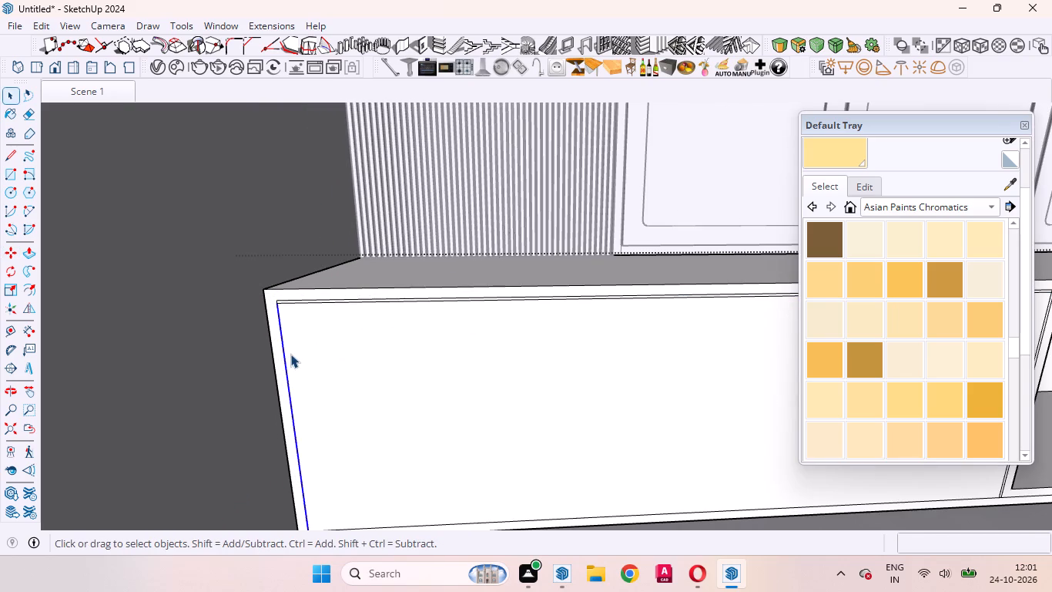
key("m")
left_click(292, 356)
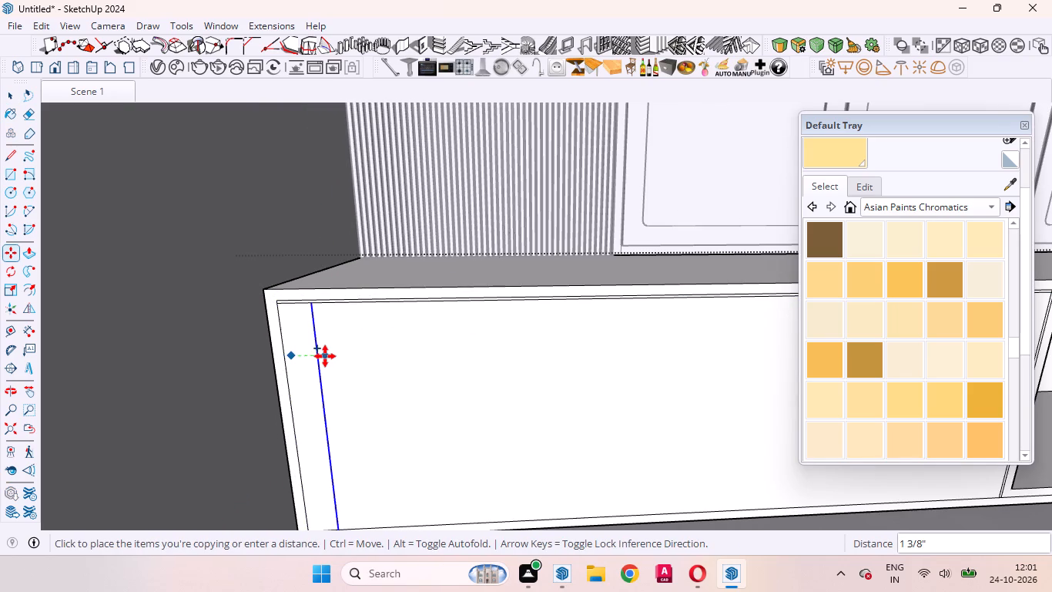
type("3mm")
key("Return")
key("space")
Copy the left panel's bottom edge 3 mm up into the panel.
scroll(332, 329, "down", 4)
scroll(330, 510, "up", 4)
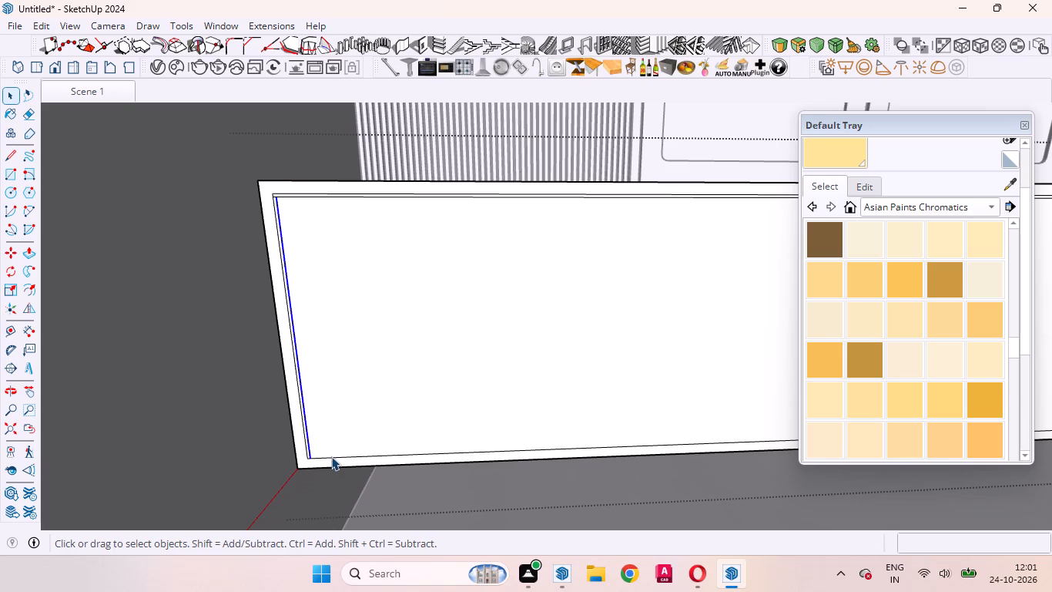
left_click(332, 456)
key("m")
left_click(333, 454)
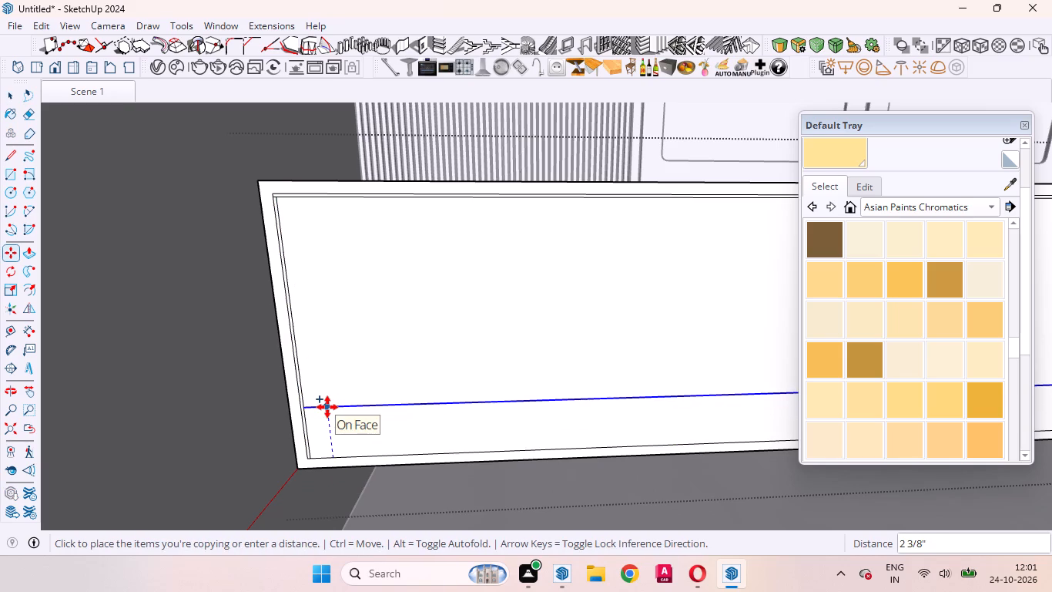
type("3mm")
key("Return")
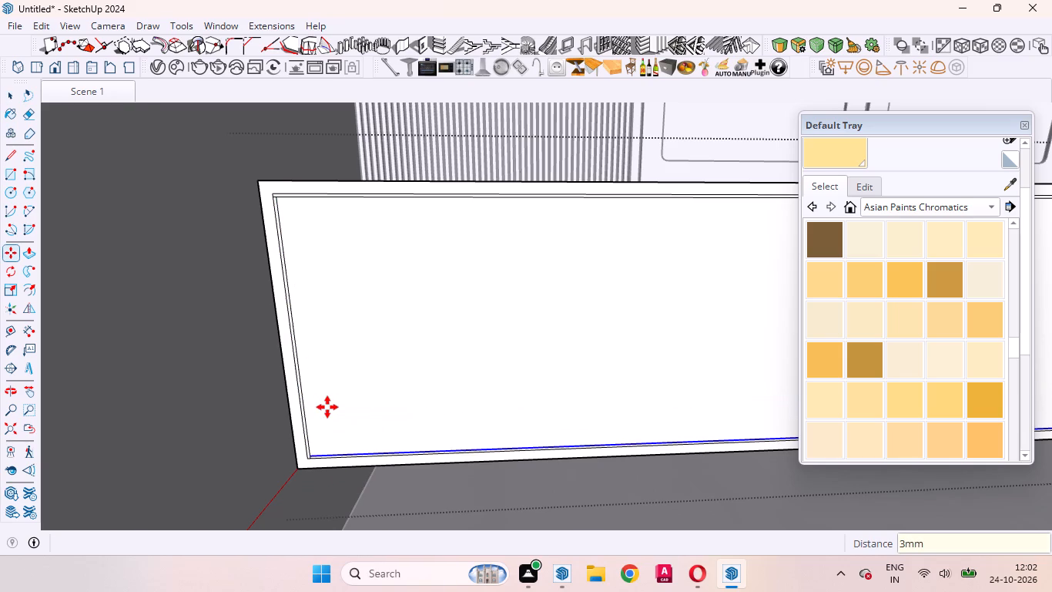
key("space")
Push the narrow strip along the left panel's outer side 18 mm into the ledge as a groove.
scroll(305, 405, "up", 13)
left_click(300, 402)
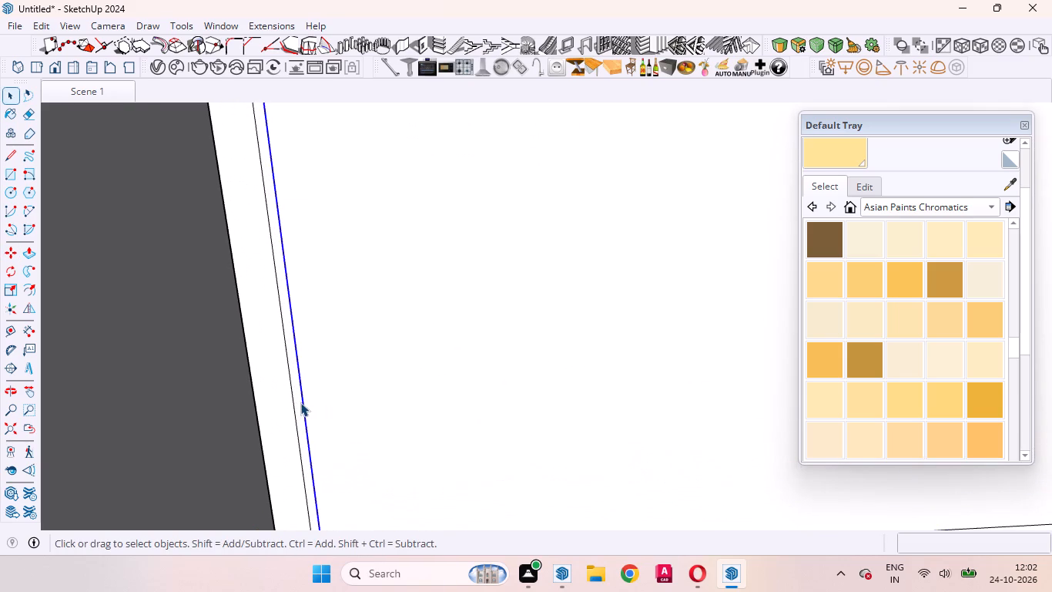
left_click(298, 399)
key("p")
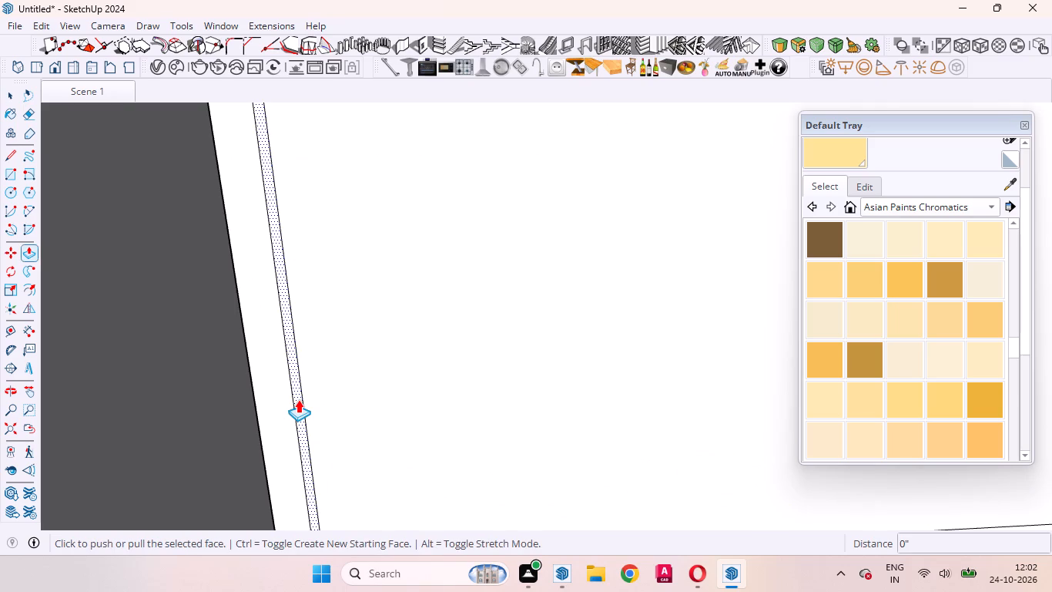
left_click_drag(298, 399, 297, 391)
key("1")
type("8mm")
key("Return")
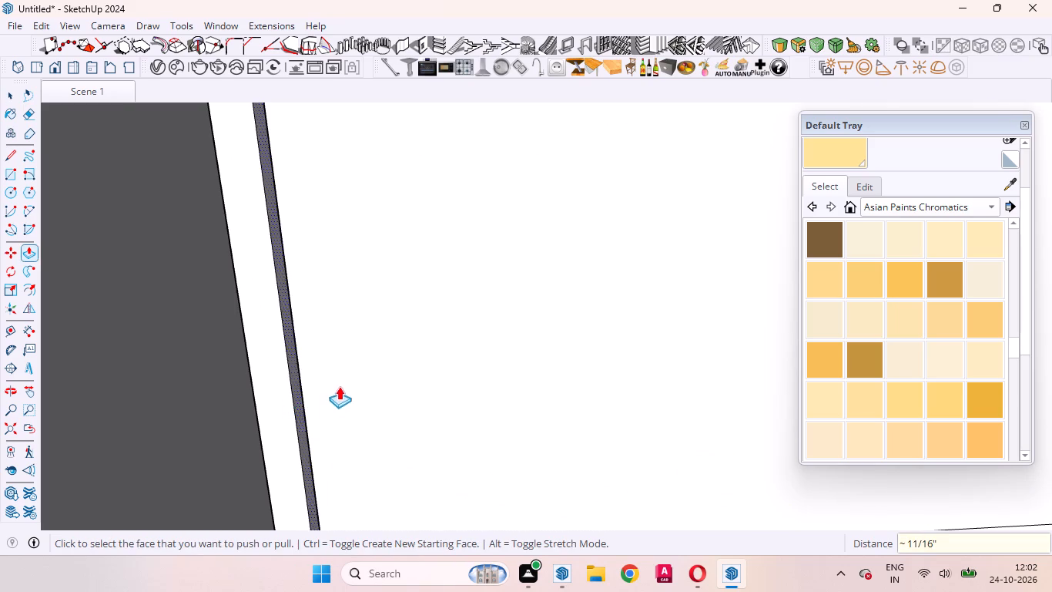
Recess the left panel's bottom and top 3 mm strips by the same 18 mm depth.
scroll(339, 382, "down", 10)
scroll(370, 452, "up", 13)
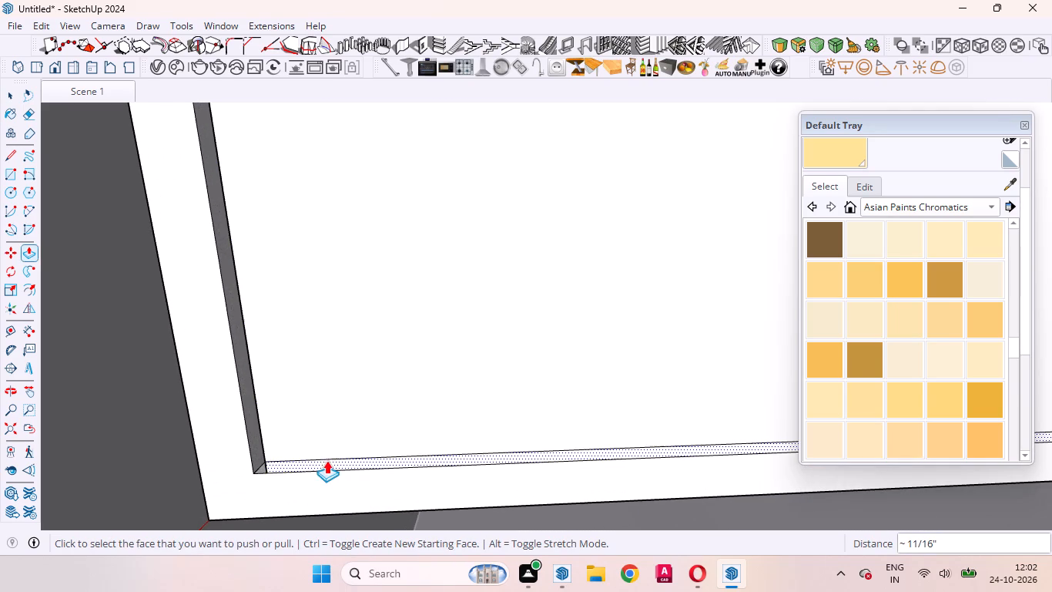
double_click(317, 465)
scroll(335, 449, "up", 1)
middle_click_drag(336, 452, 196, 466)
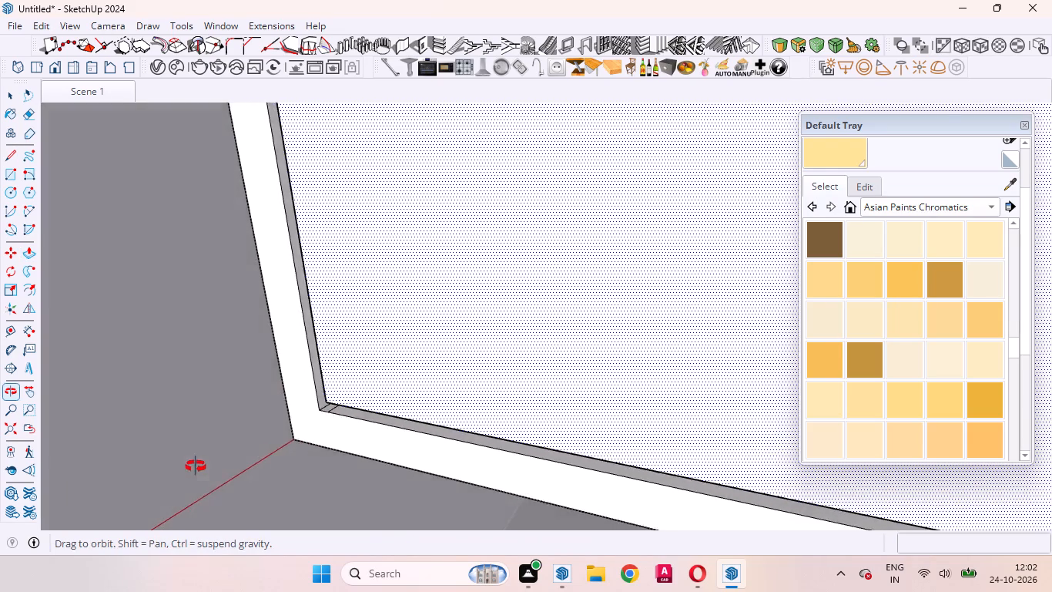
middle_click_drag(196, 466, 19, 409)
scroll(401, 425, "up", 5)
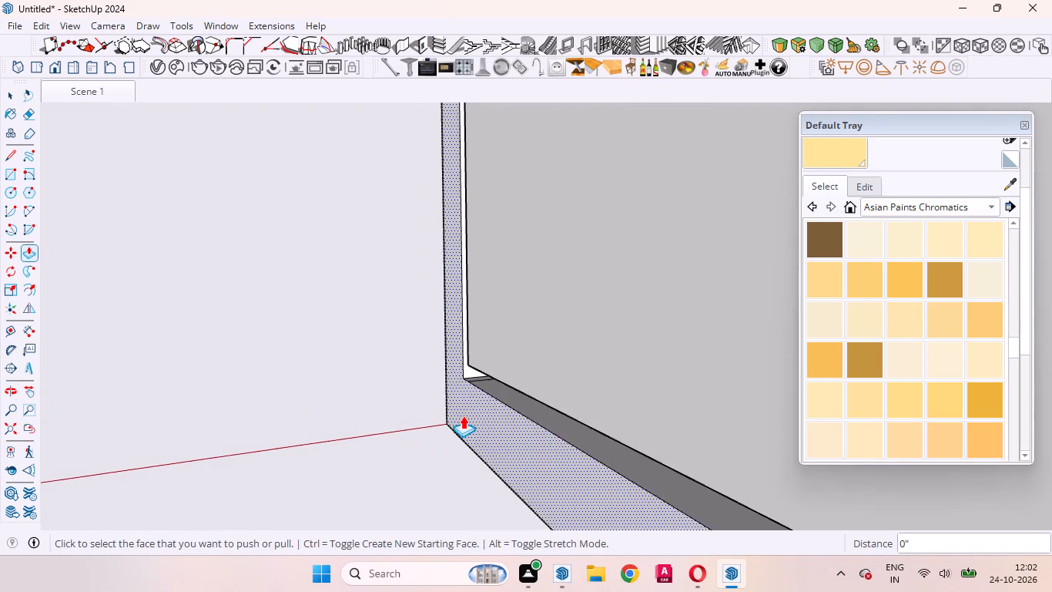
scroll(463, 415, "up", 2)
middle_click_drag(459, 418, 652, 473)
scroll(510, 425, "down", 13)
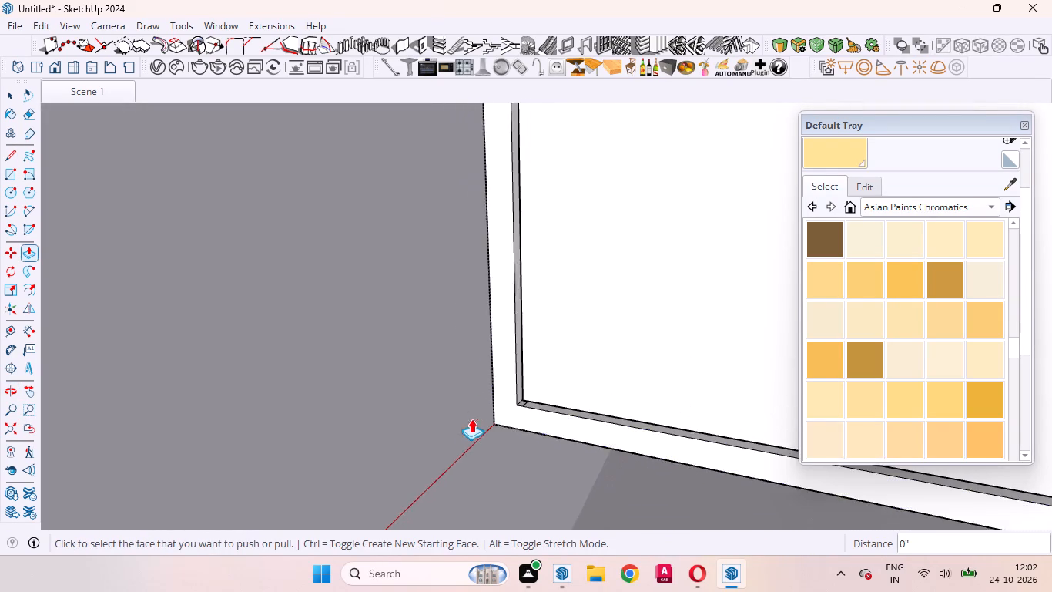
scroll(471, 419, "down", 19)
scroll(575, 338, "up", 14)
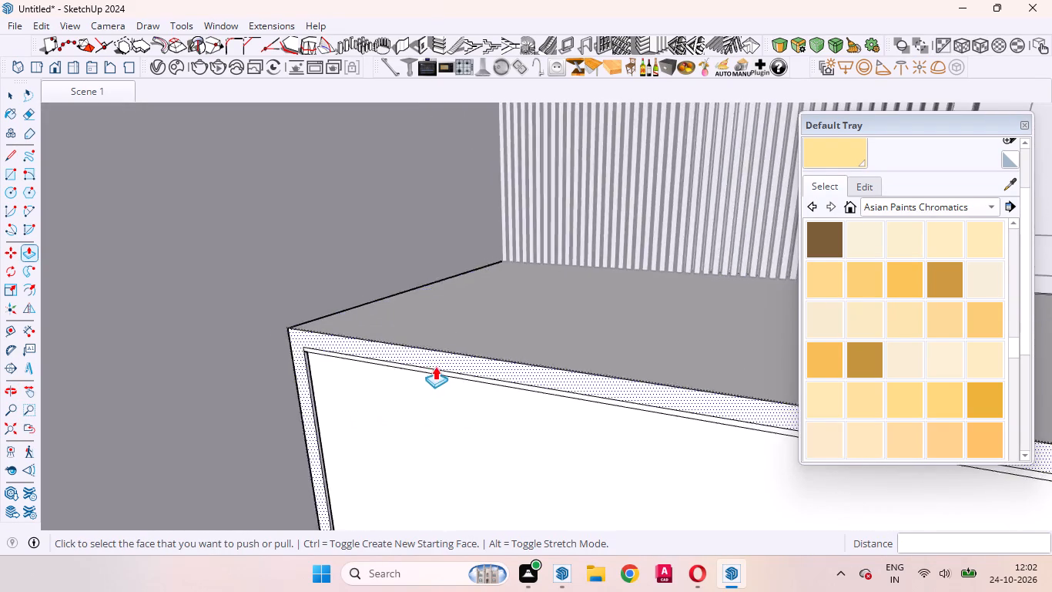
scroll(435, 366, "up", 5)
double_click(413, 369)
Recess the left panel's vertical strip beside the niche by the same 18 mm depth.
scroll(346, 368, "down", 10)
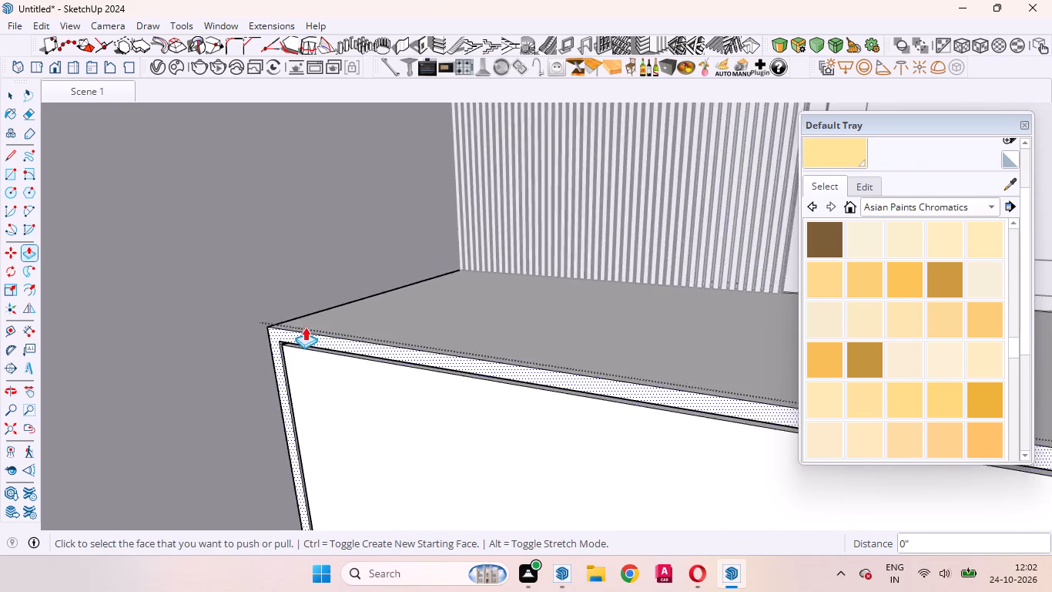
scroll(305, 327, "down", 17)
scroll(477, 356, "up", 14)
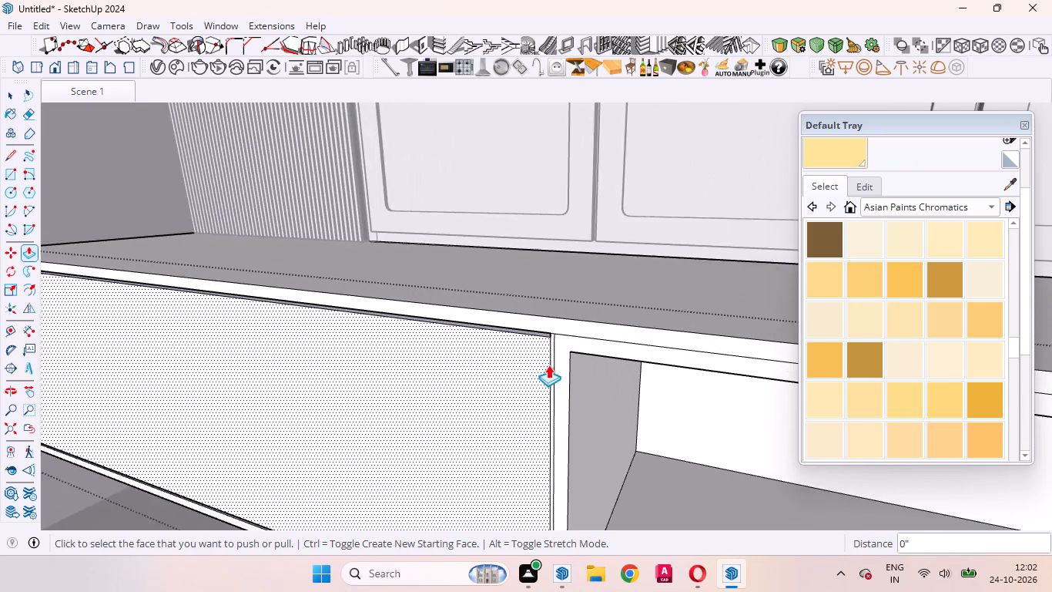
scroll(548, 365, "up", 3)
double_click(554, 344)
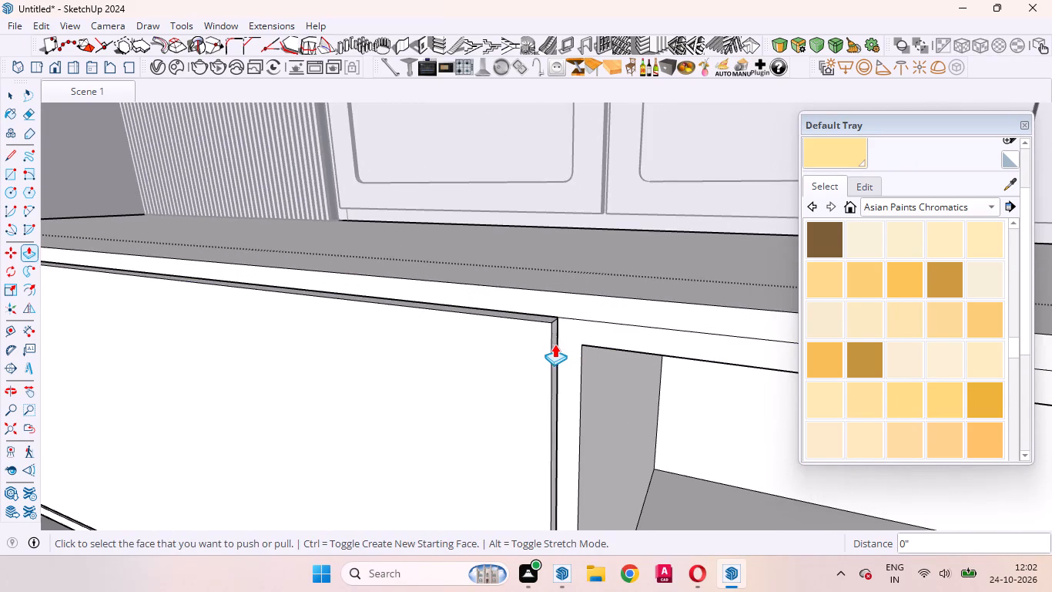
Offset the outline of the panel right of the niche inward by 3 mm.
scroll(462, 335, "down", 18)
middle_click_drag(360, 365, 477, 355)
scroll(365, 418, "down", 9)
key("space")
left_click(625, 392)
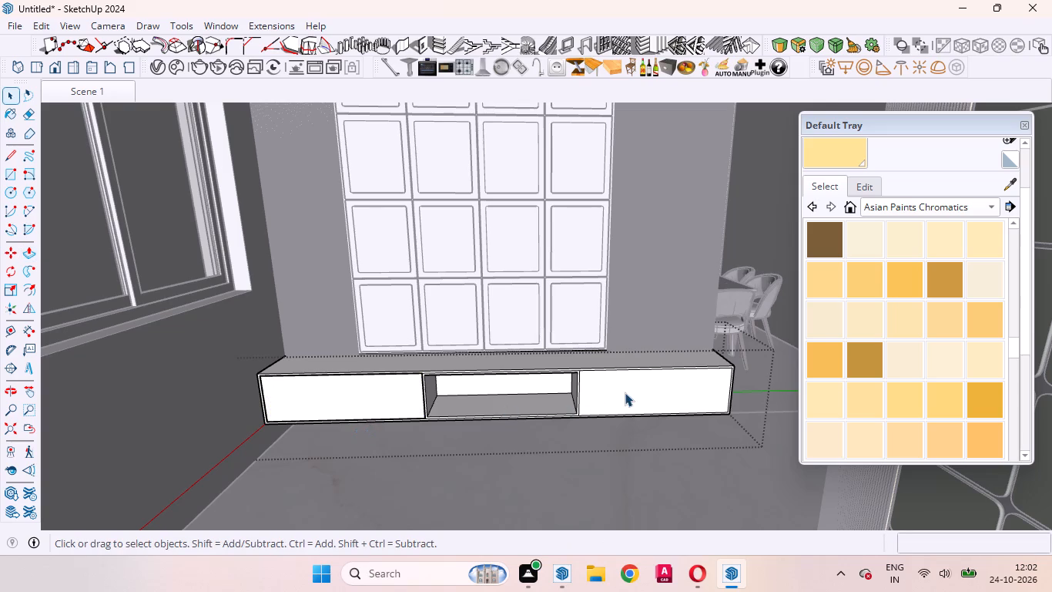
scroll(618, 400, "up", 6)
middle_click_drag(613, 405, 583, 388)
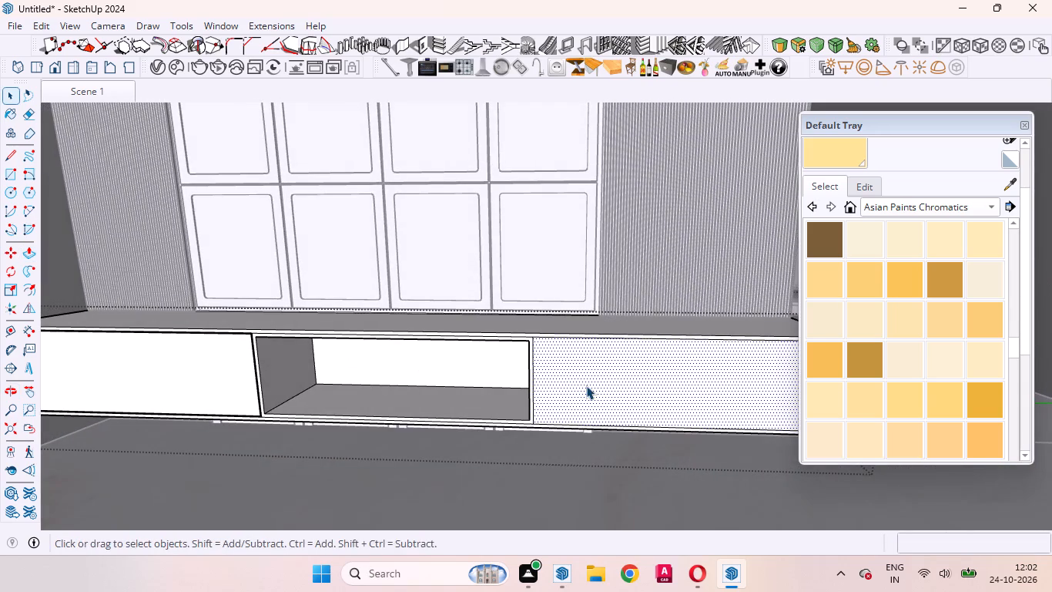
key("f")
left_click_drag(557, 368, 550, 362)
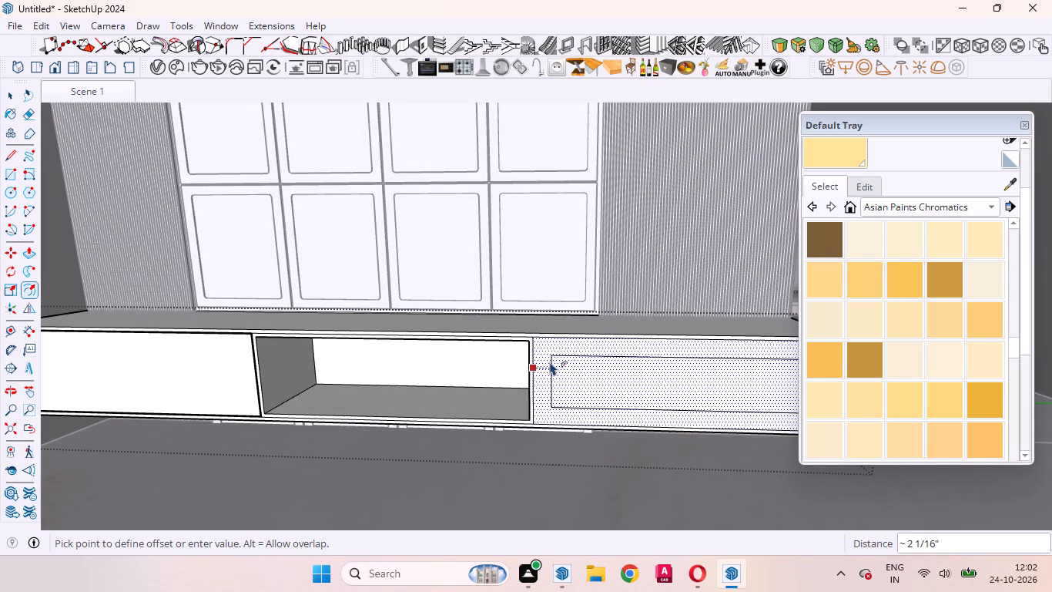
left_click_drag(550, 362, 548, 360)
type("3mm")
key("Return")
key("space")
scroll(538, 345, "up", 6)
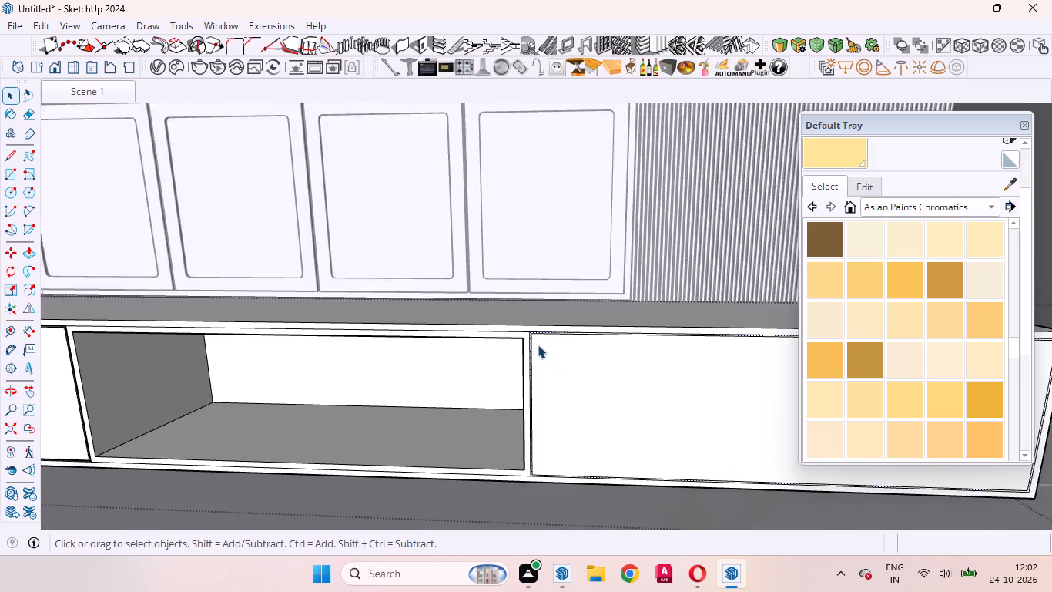
Recess the 3 mm strip around the panel right of the niche by the same 18 mm depth.
scroll(538, 345, "up", 20)
scroll(538, 345, "up", 2)
key("p")
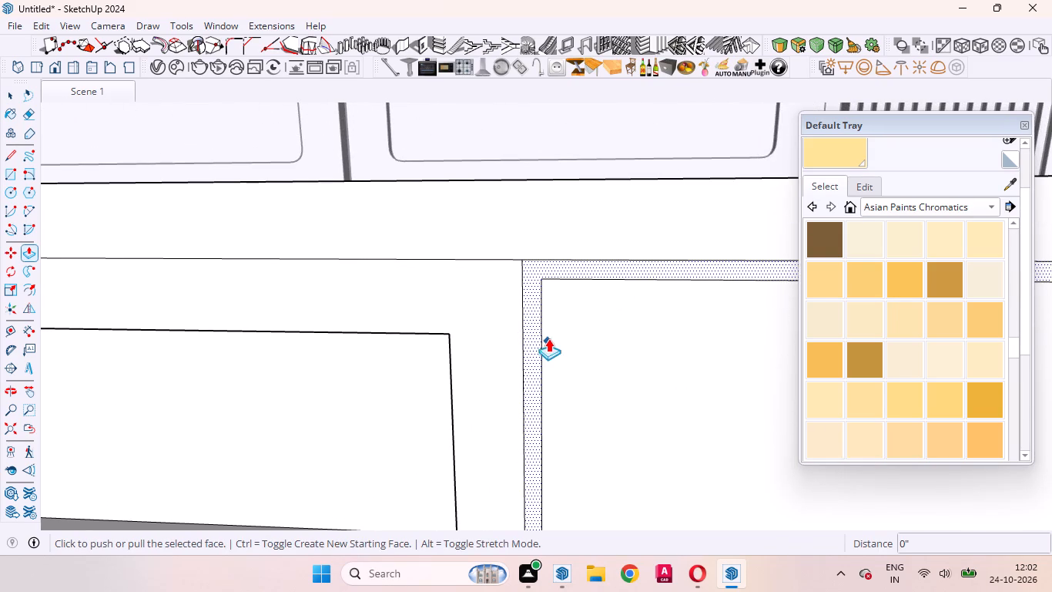
double_click(535, 318)
key("space")
scroll(533, 321, "down", 20)
scroll(533, 321, "down", 12)
middle_click_drag(581, 307, 644, 441)
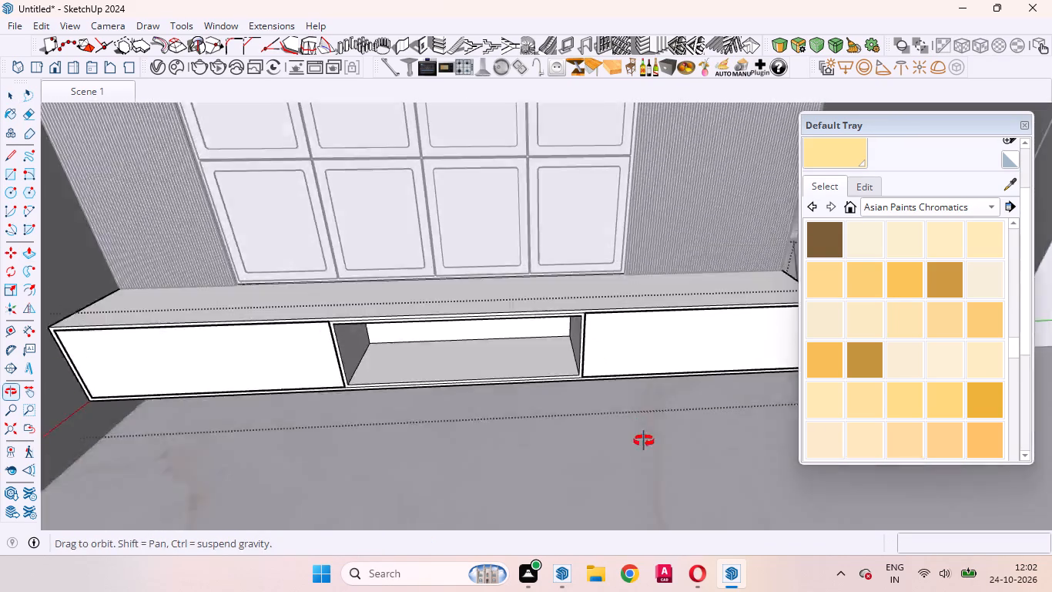
middle_click_drag(644, 441, 645, 441)
scroll(568, 392, "down", 19)
scroll(550, 347, "up", 3)
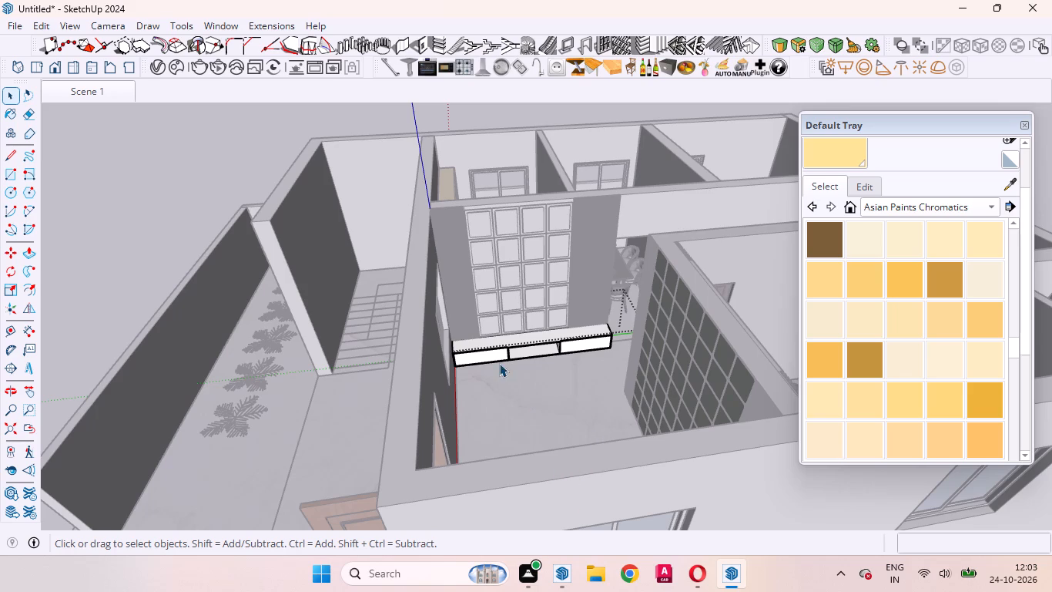
Paint the niche's floor, left inner side and back with the light reddish-brown grained material from the Wood library.
scroll(521, 359, "up", 9)
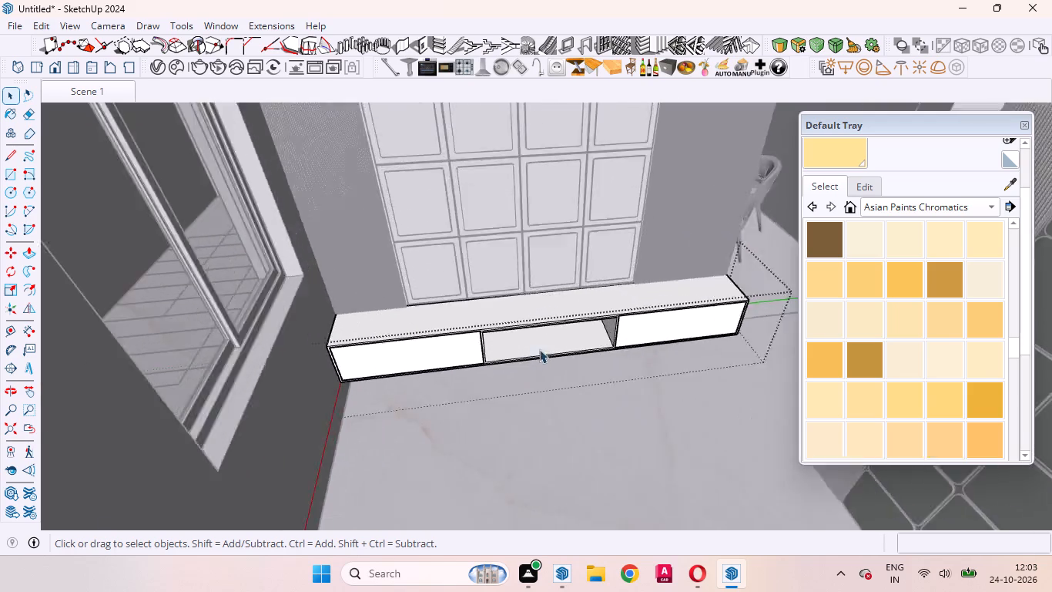
scroll(539, 349, "up", 7)
middle_click_drag(528, 351, 514, 221)
scroll(432, 239, "up", 4)
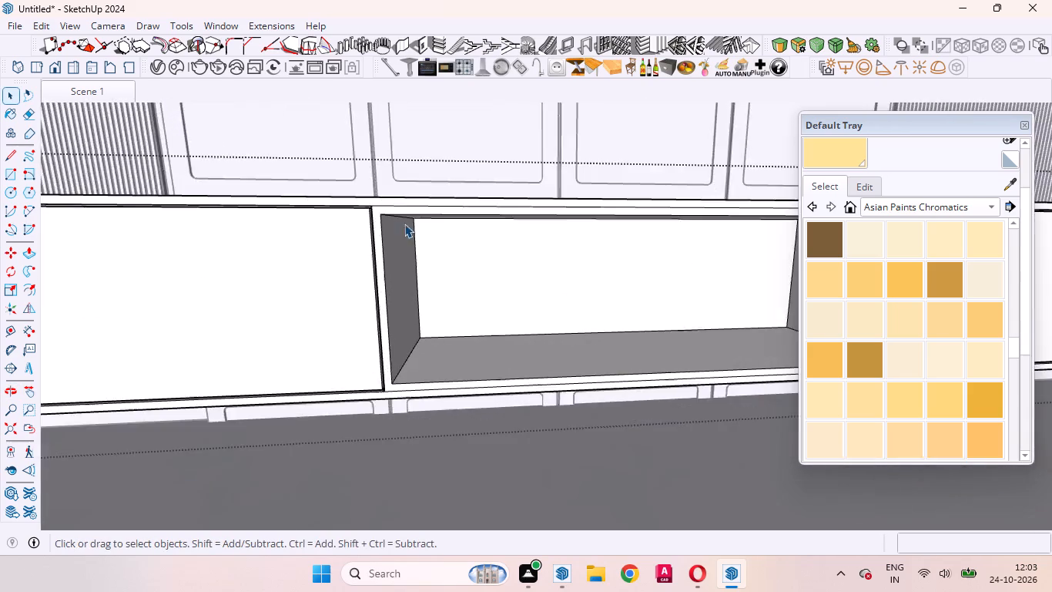
scroll(404, 224, "up", 11)
middle_click_drag(374, 212, 355, 254)
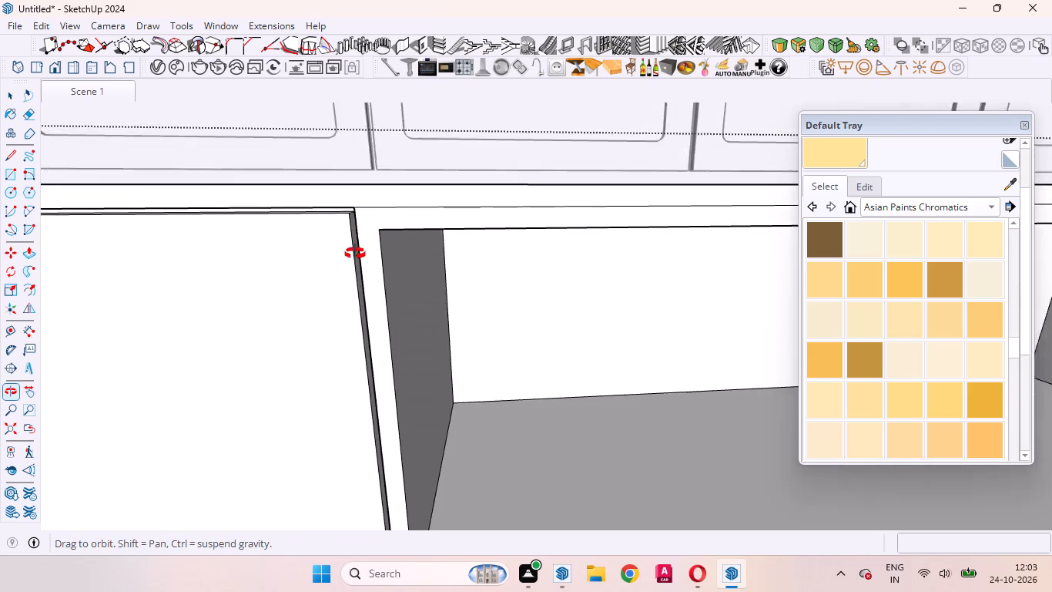
middle_click_drag(355, 254, 355, 256)
left_click(994, 208)
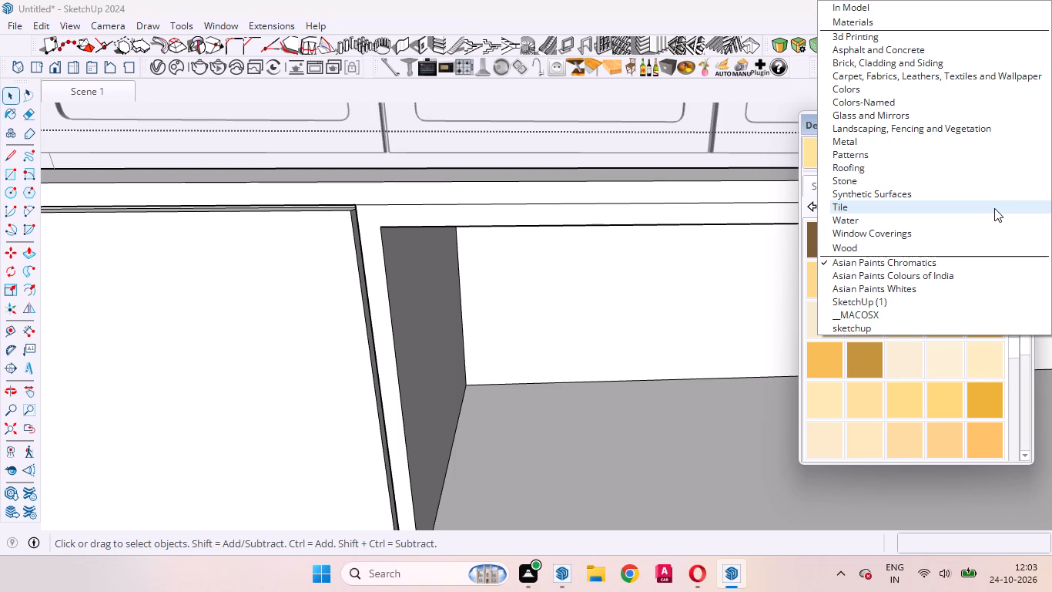
left_click(902, 251)
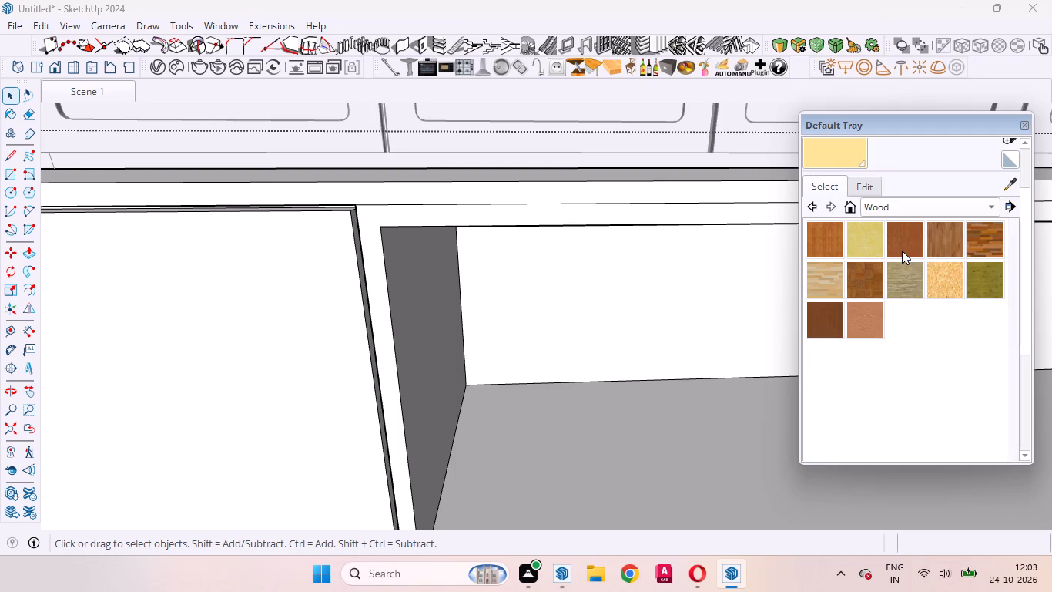
left_click(859, 318)
left_click(668, 414)
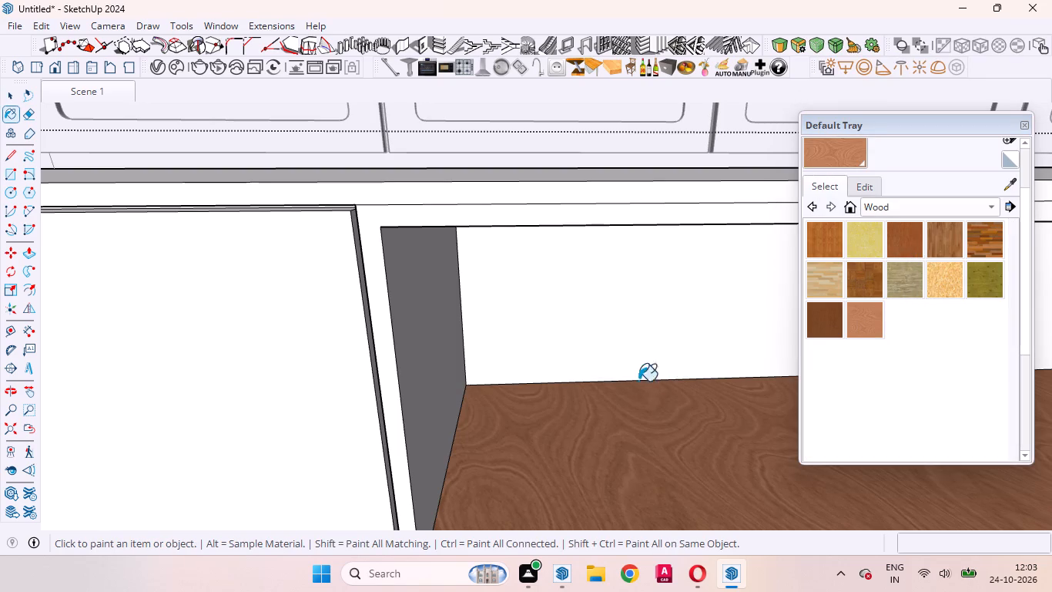
left_click(436, 354)
left_click(519, 330)
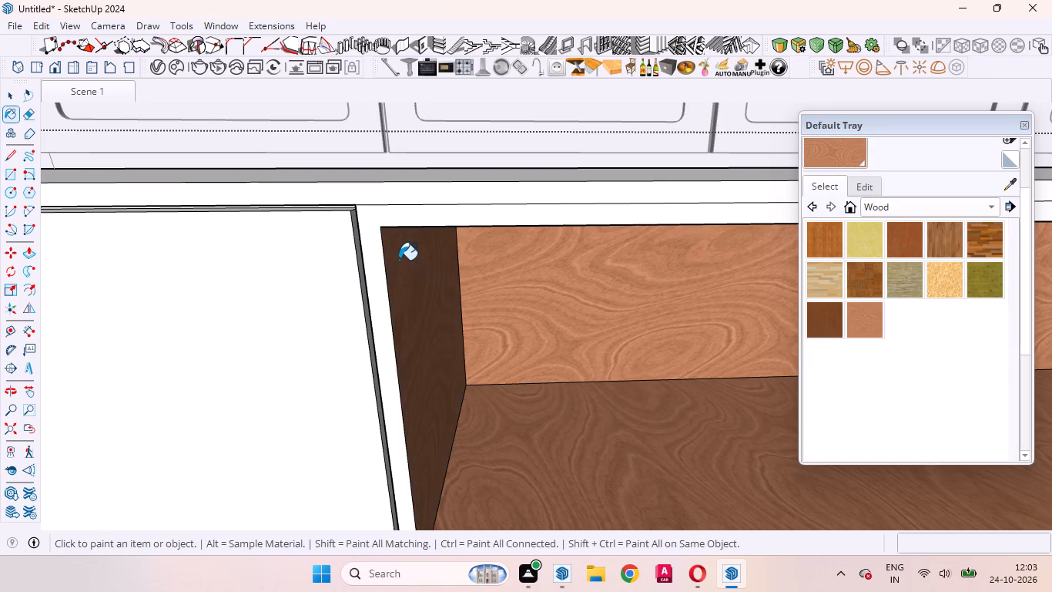
Paint the niche's front frame and right inner side with the same reddish-brown wood.
left_click(377, 241)
scroll(493, 340, "down", 9)
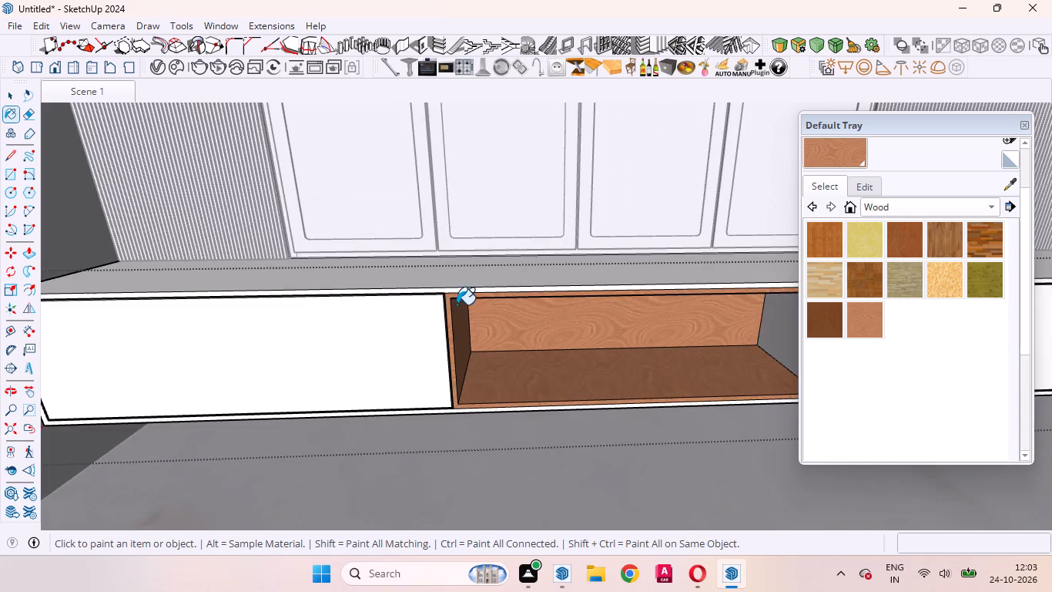
scroll(498, 351, "down", 3)
left_click(720, 348)
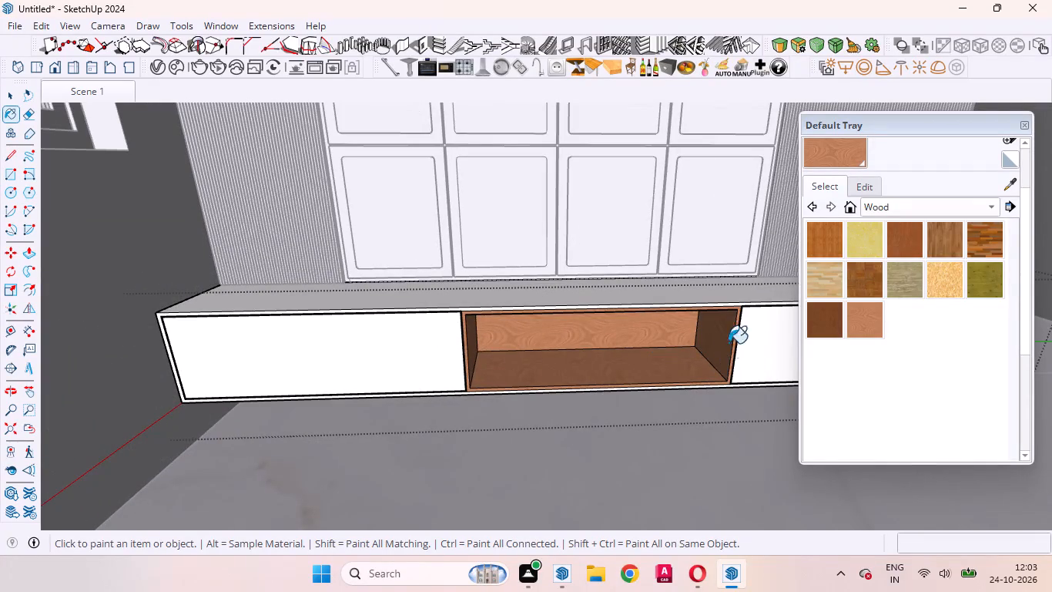
Paint the groove side faces adjoining the niche frame, on both its right and left, with the same wood.
scroll(736, 314, "up", 20)
scroll(736, 314, "up", 4)
middle_click_drag(746, 317, 740, 277)
scroll(746, 317, "up", 1)
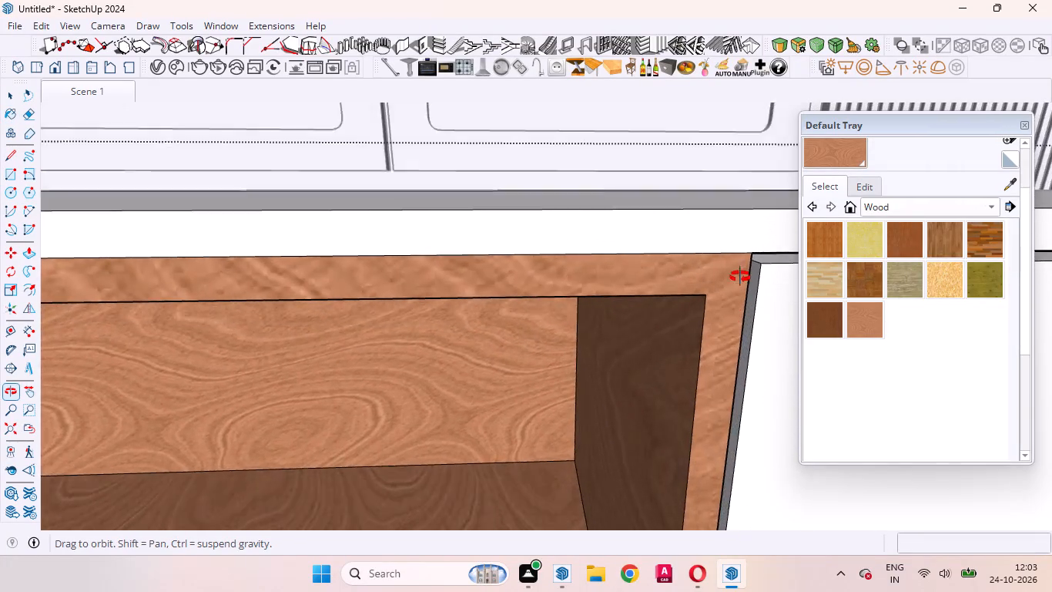
middle_click_drag(740, 277, 513, 267)
scroll(762, 277, "up", 8)
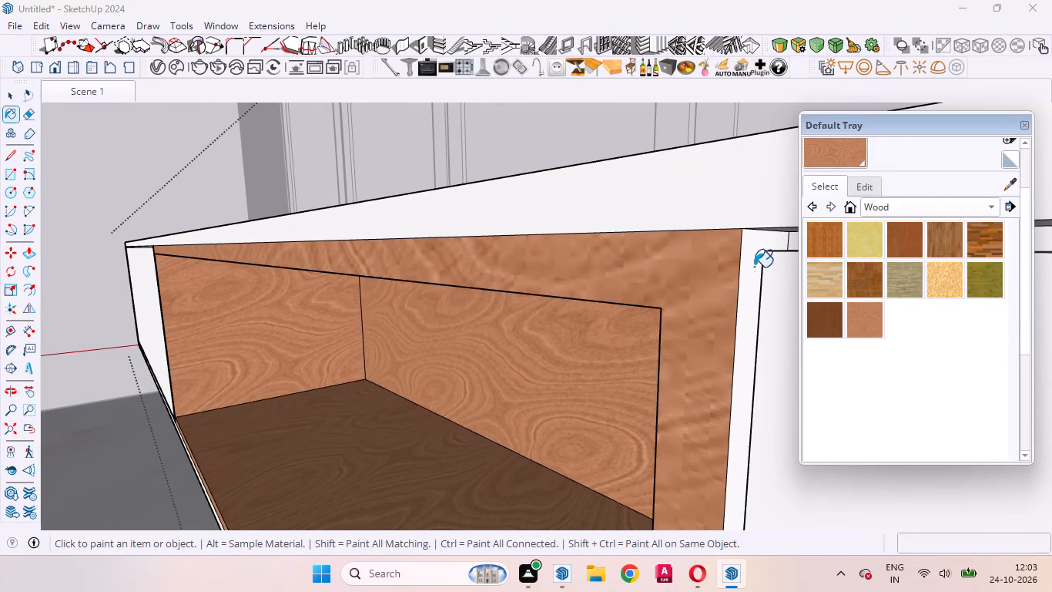
left_click(752, 265)
scroll(667, 294, "down", 20)
scroll(667, 294, "down", 3)
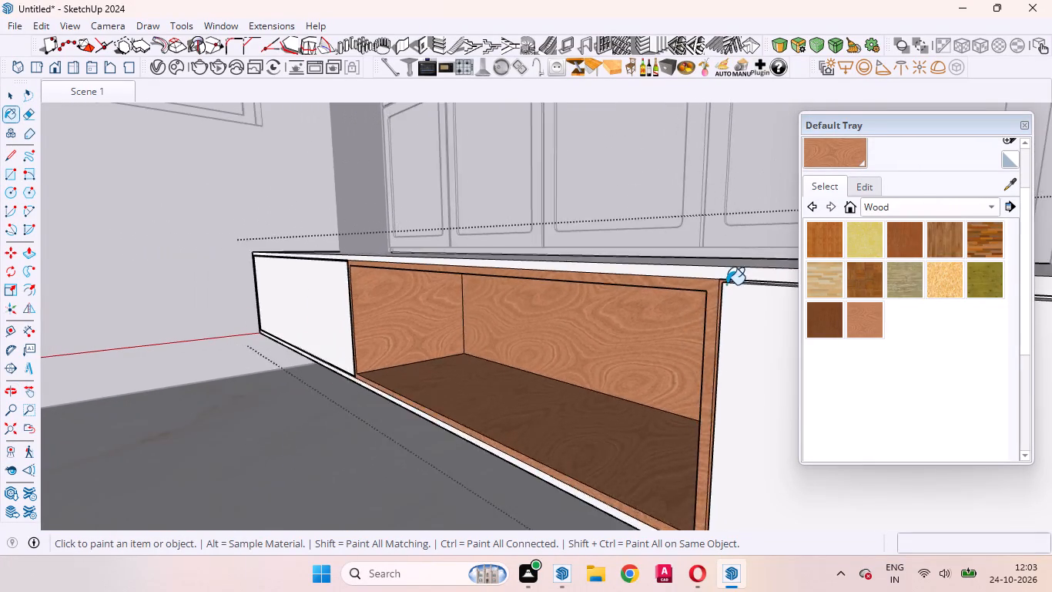
scroll(726, 284, "down", 2)
scroll(301, 368, "up", 5)
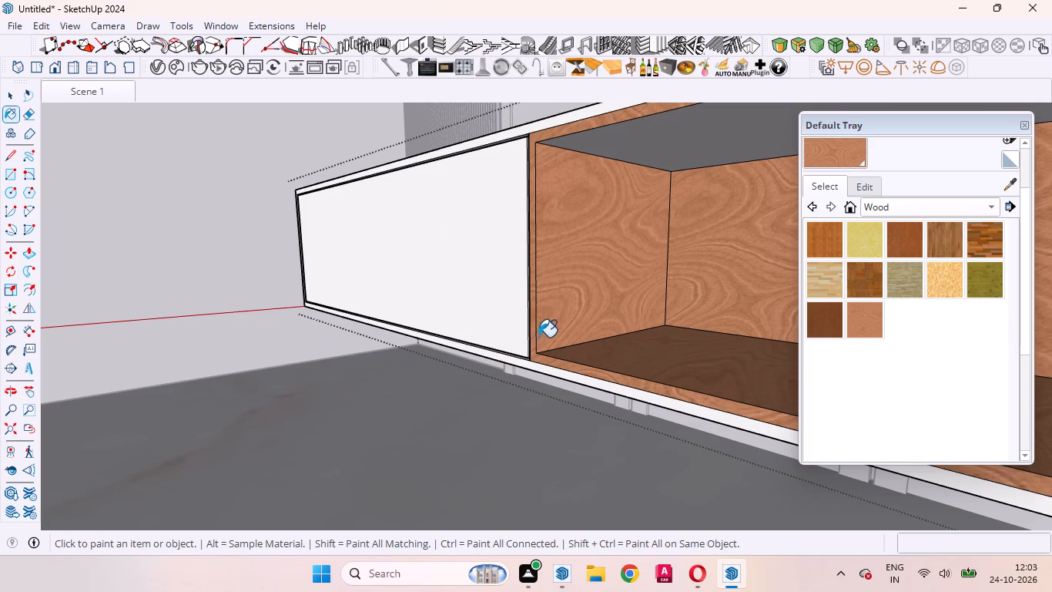
middle_click_drag(537, 351, 786, 408)
scroll(660, 334, "up", 11)
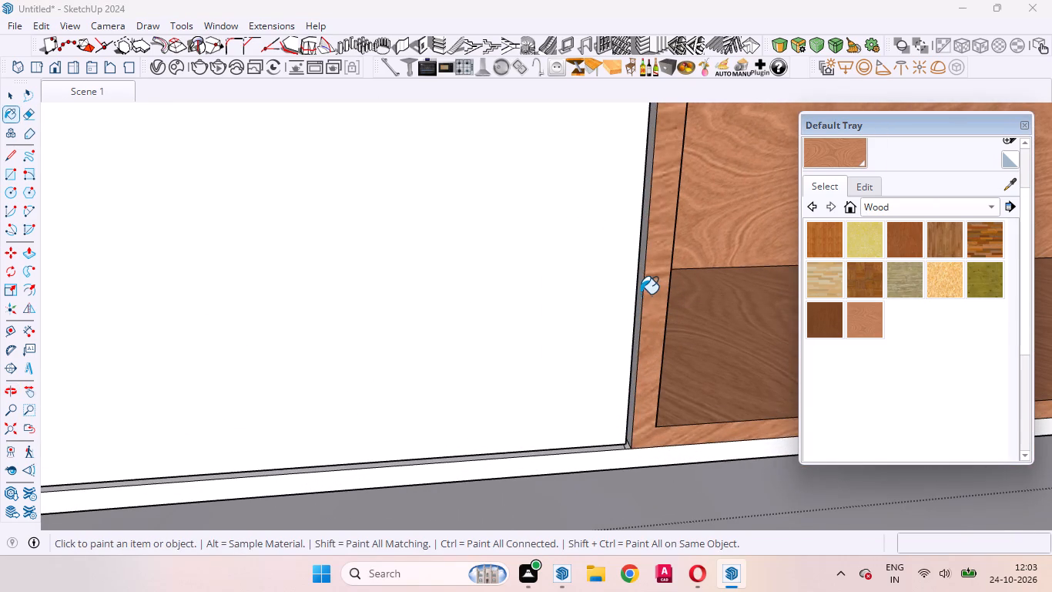
left_click(640, 294)
middle_click_drag(659, 311, 617, 315)
scroll(616, 322, "down", 14)
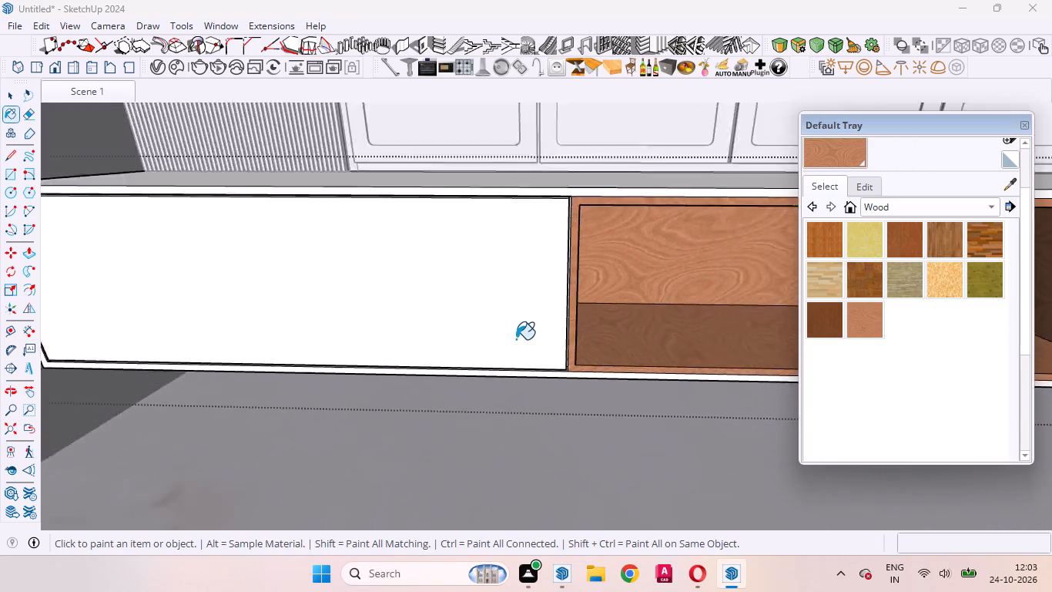
scroll(516, 339, "down", 11)
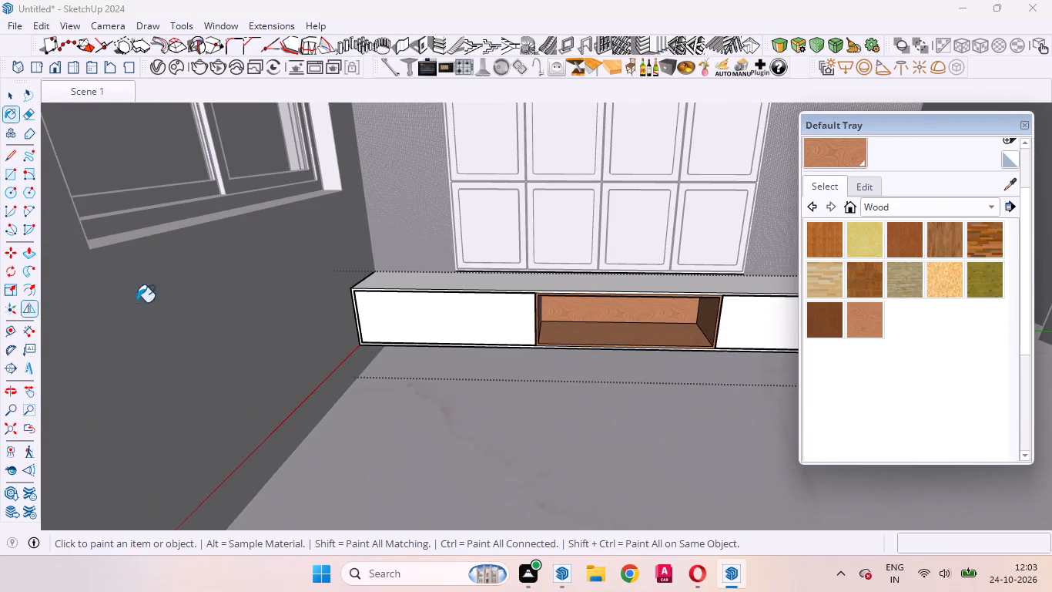
Switch to the top view and exit editing of the cabinet group, returning to the whole model.
left_click(15, 103)
scroll(585, 366, "down", 10)
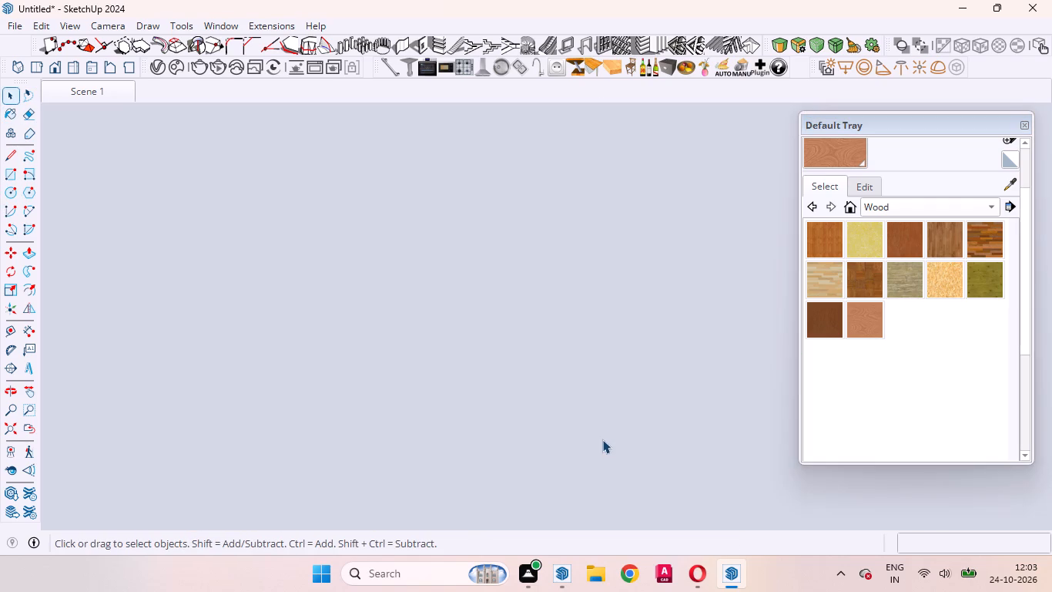
left_click(39, 66)
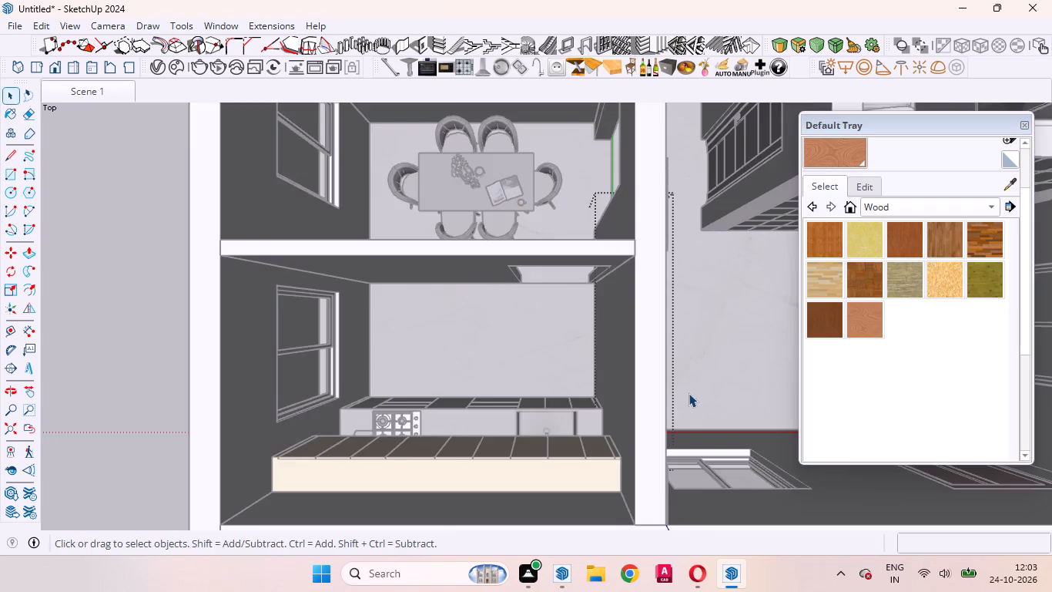
scroll(688, 393, "down", 4)
double_click(153, 346)
middle_click_drag(598, 397, 219, 315)
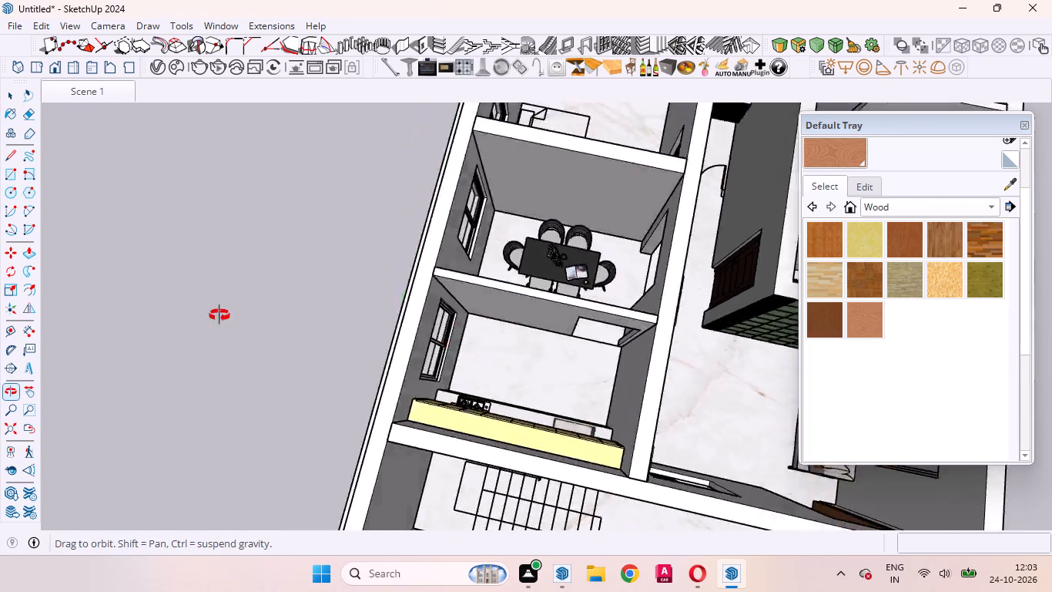
middle_click_drag(219, 315, 0, 224)
scroll(381, 419, "down", 3)
scroll(464, 463, "up", 9)
middle_click_drag(393, 476, 445, 420)
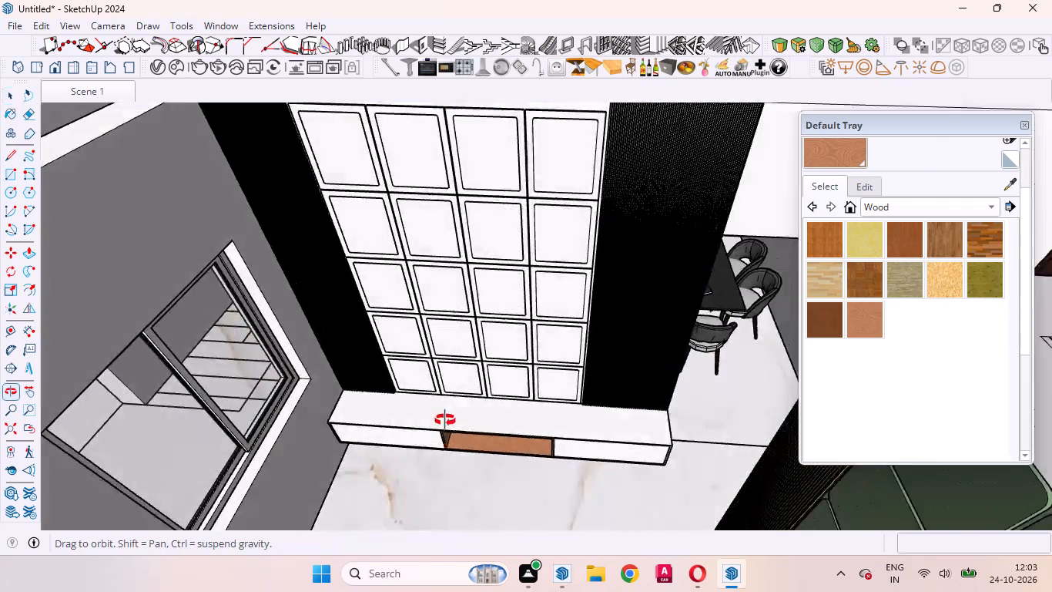
middle_click_drag(445, 420, 487, 359)
scroll(484, 359, "up", 1)
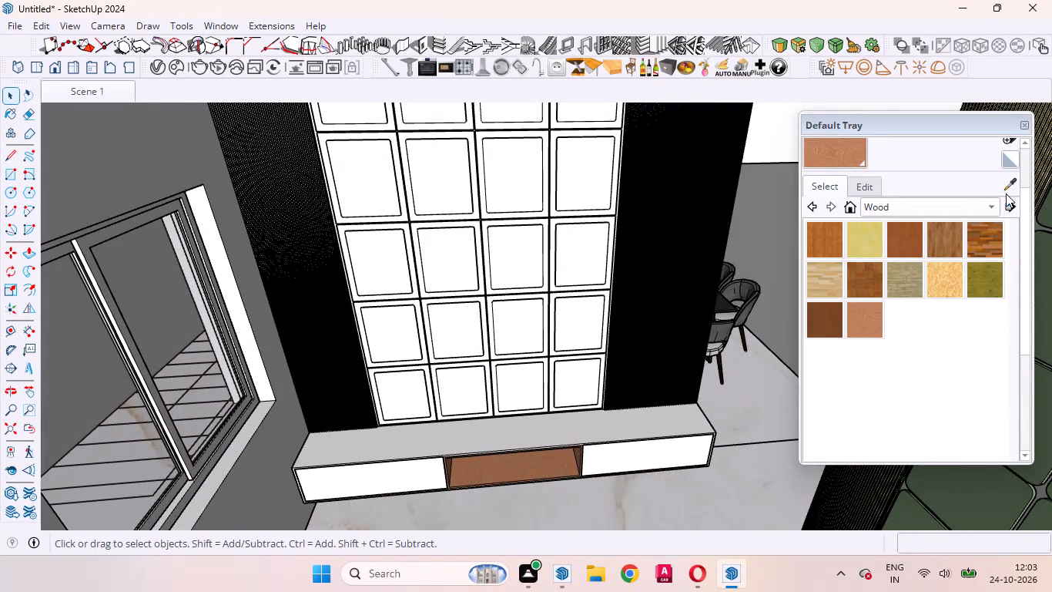
Look through the Asian Paints Chromatics collection for a paint colour for the feature wall's square panels.
left_click(987, 207)
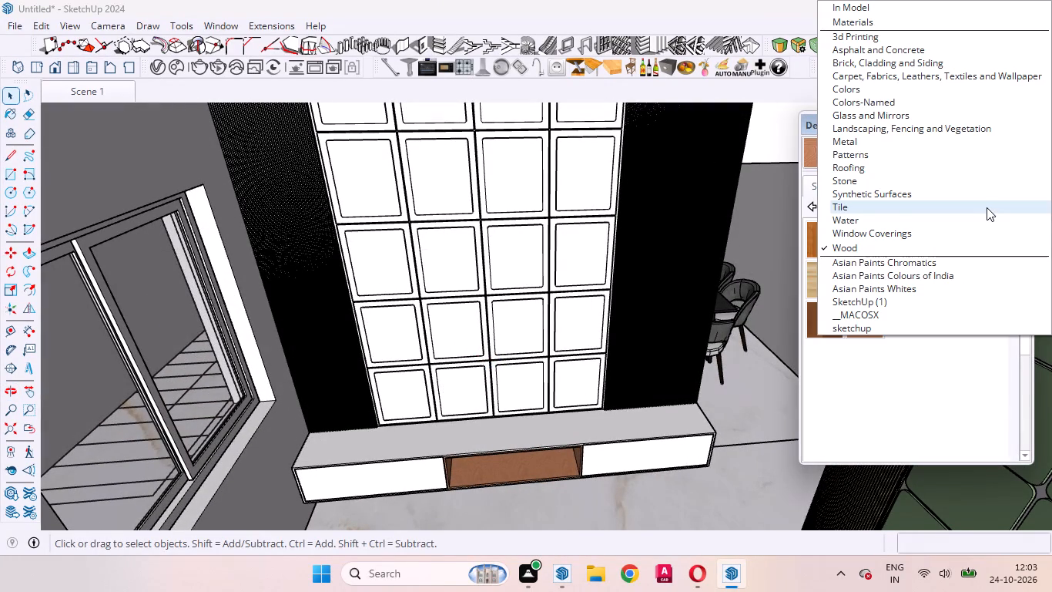
left_click(946, 263)
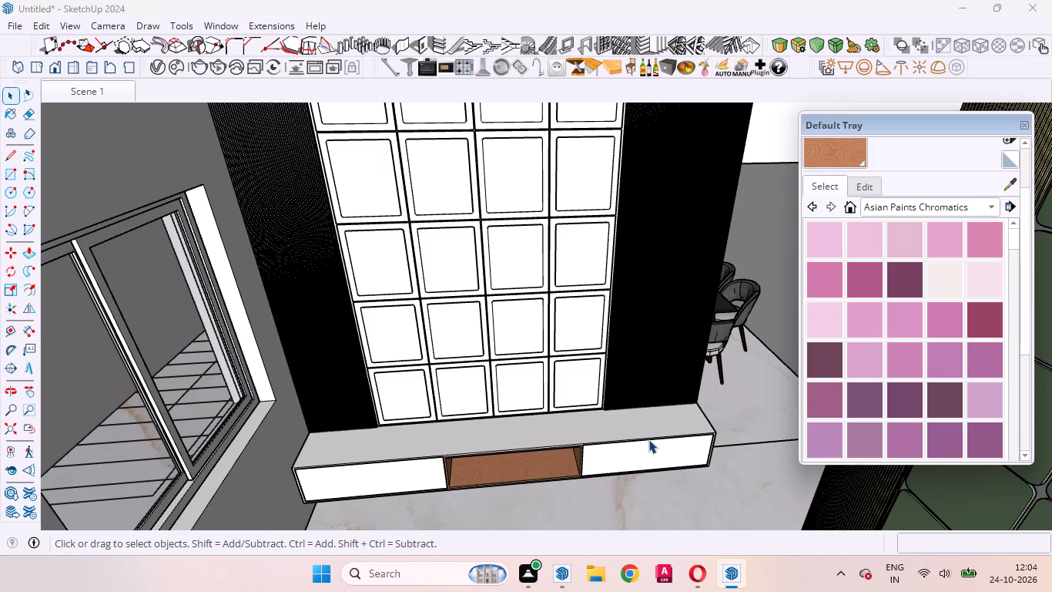
scroll(923, 330, "down", 10)
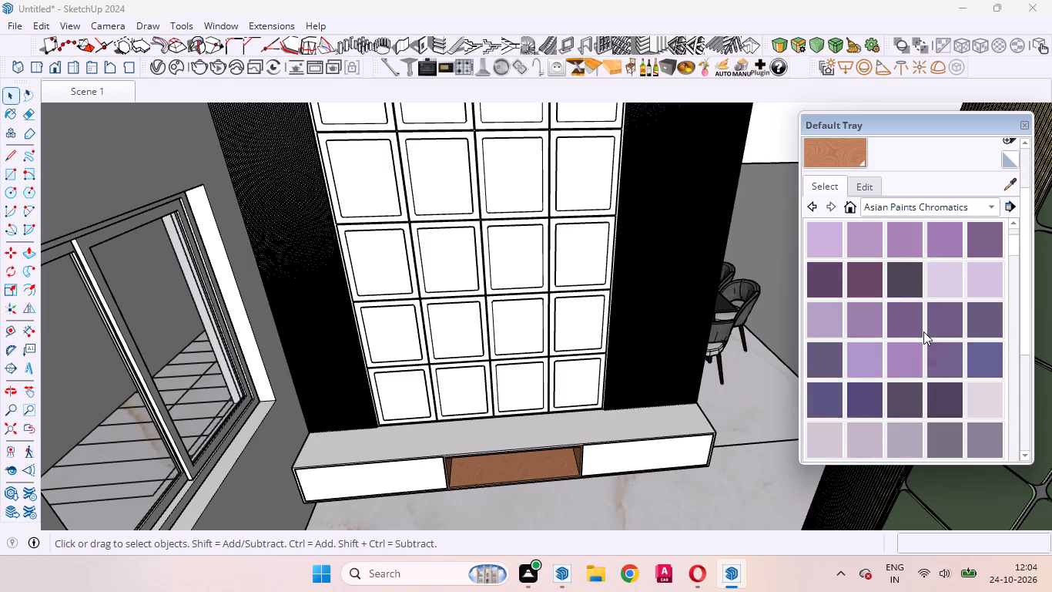
scroll(923, 331, "down", 8)
scroll(923, 341, "up", 1)
scroll(923, 341, "down", 16)
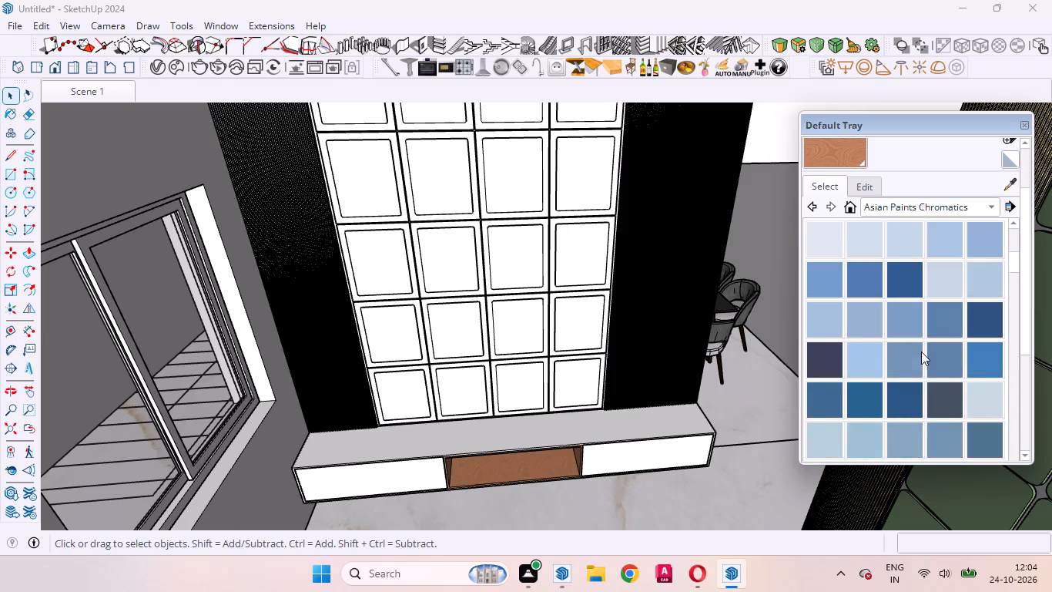
scroll(921, 351, "down", 20)
scroll(921, 351, "down", 7)
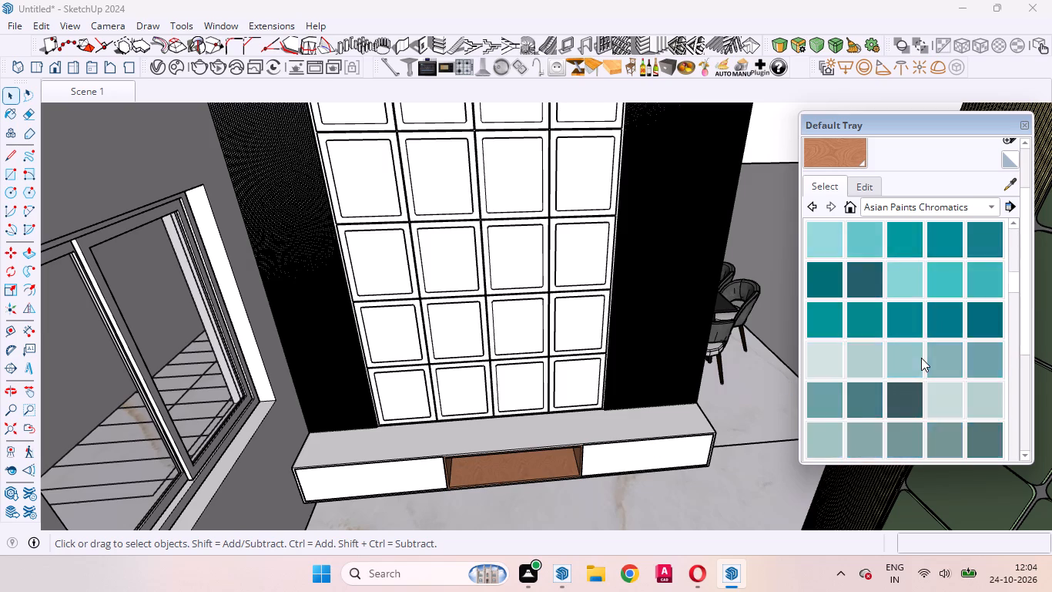
scroll(921, 358, "down", 16)
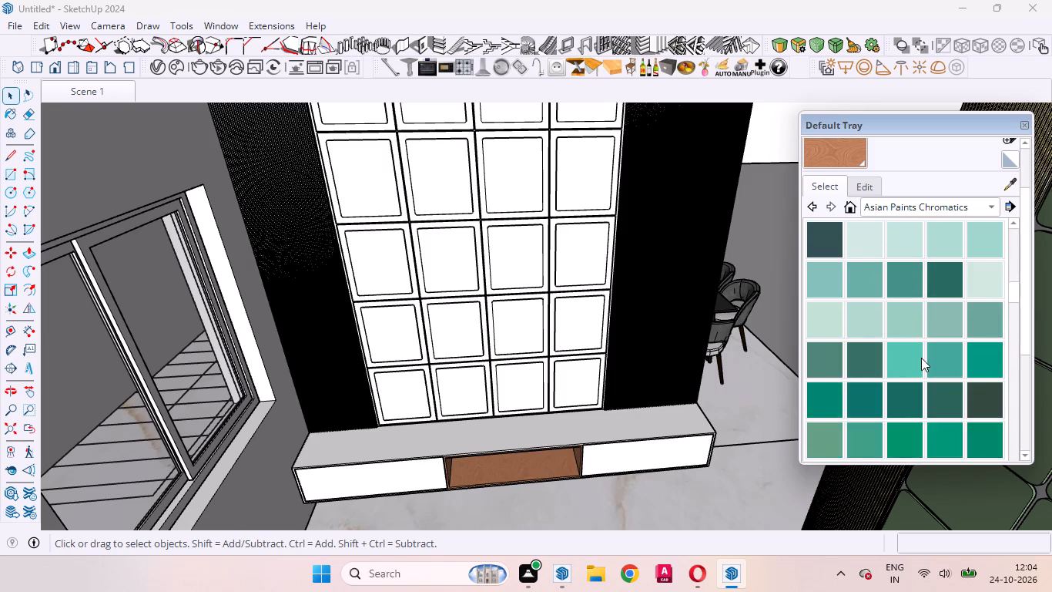
scroll(921, 358, "down", 6)
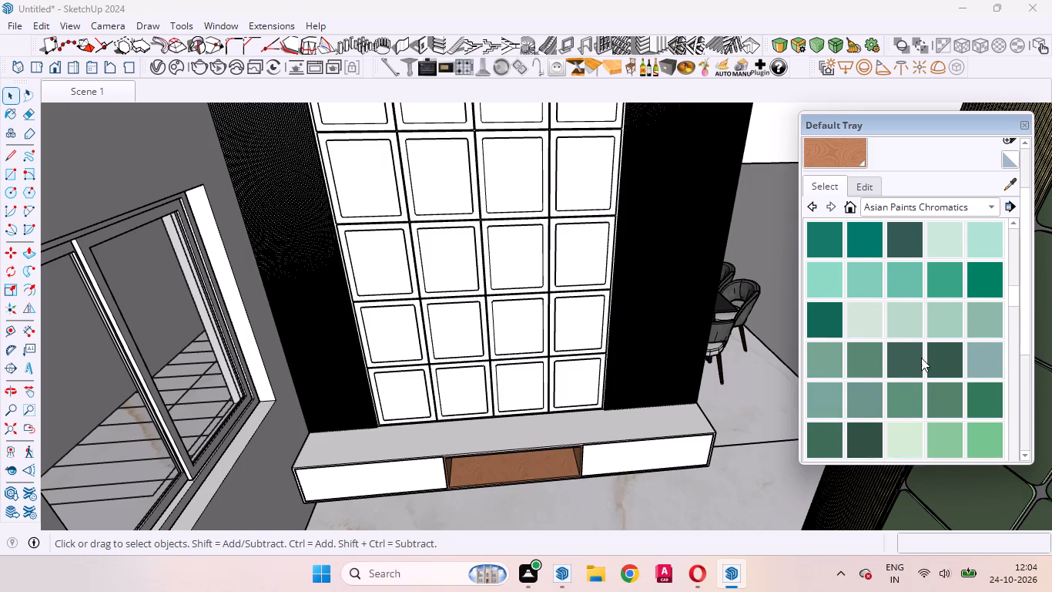
scroll(921, 358, "down", 10)
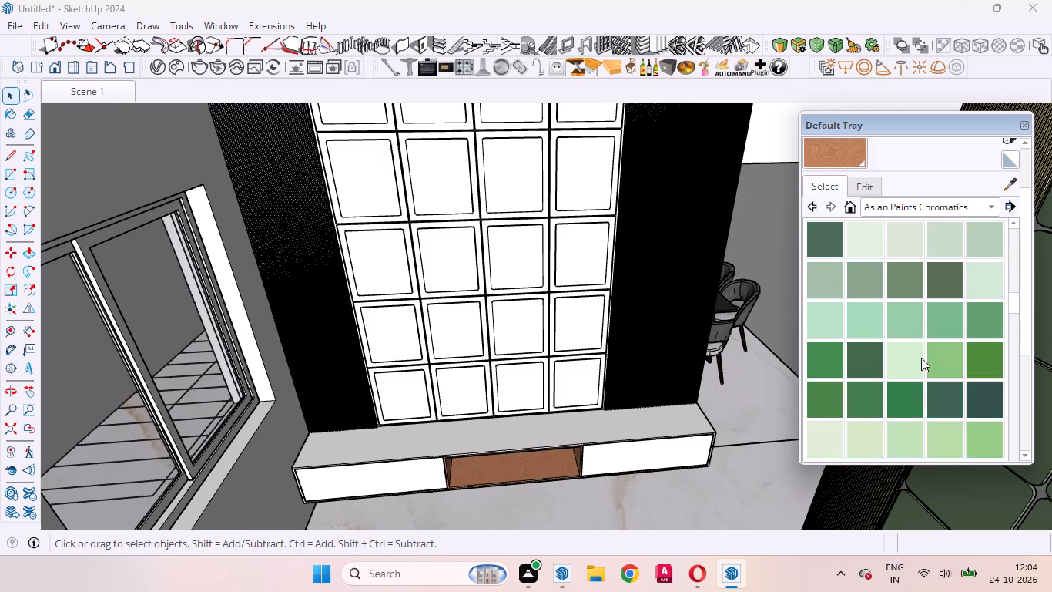
scroll(921, 358, "down", 8)
scroll(921, 358, "up", 1)
scroll(921, 358, "down", 9)
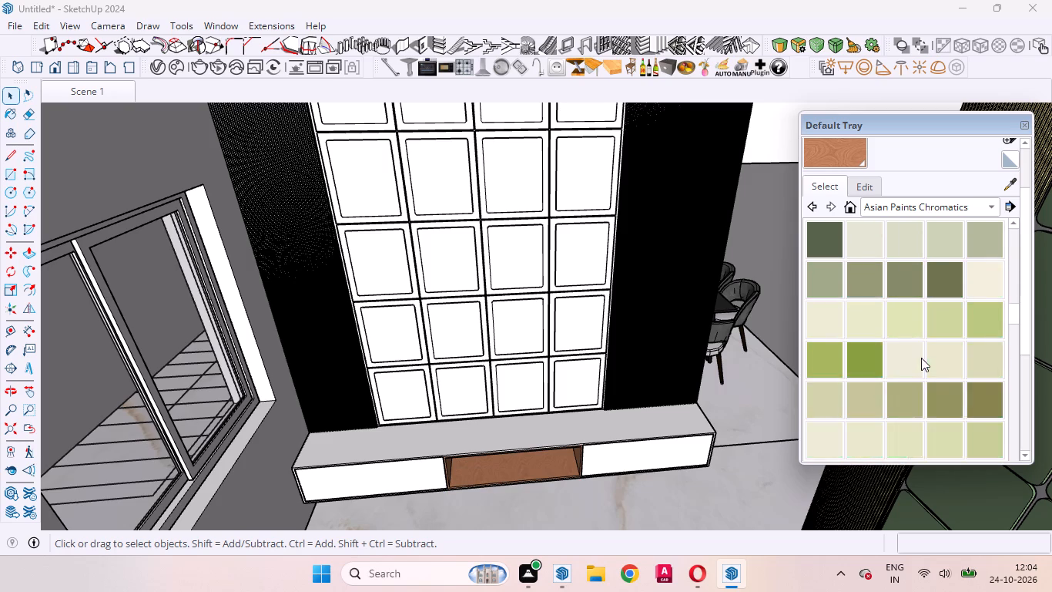
scroll(921, 358, "down", 12)
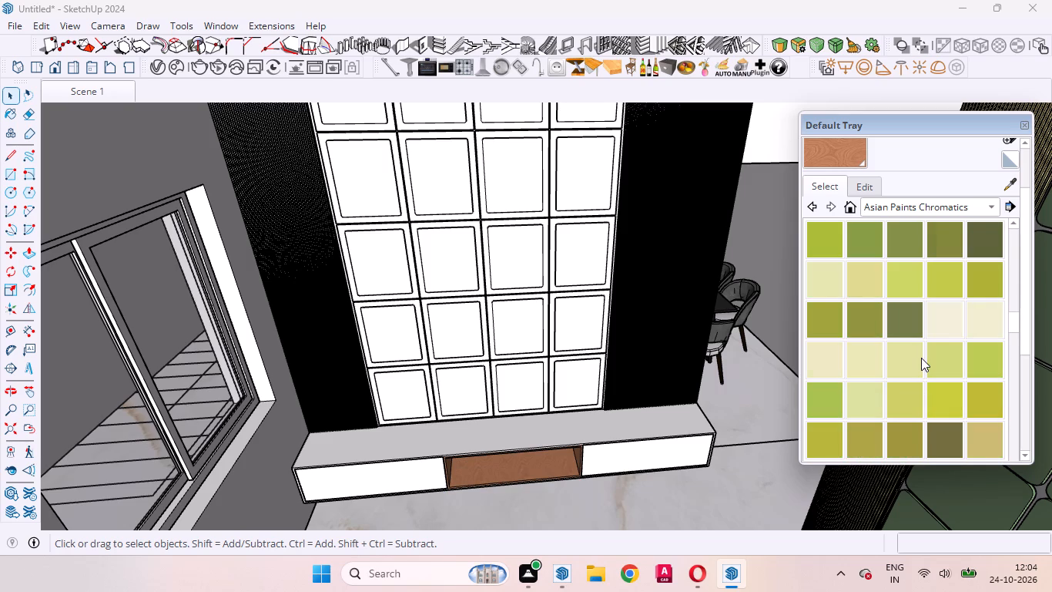
scroll(921, 358, "down", 6)
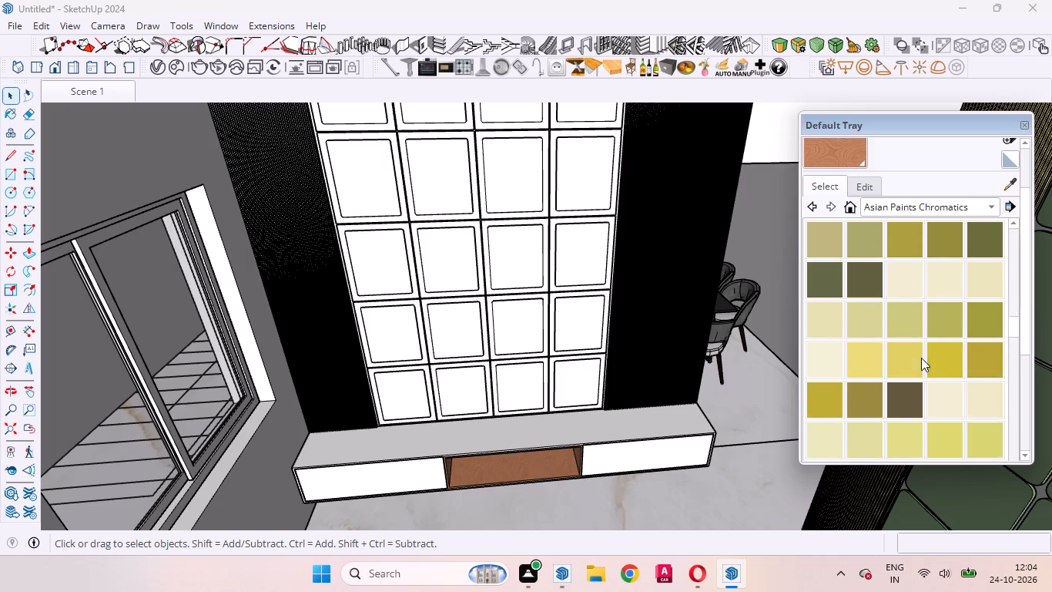
scroll(921, 358, "down", 10)
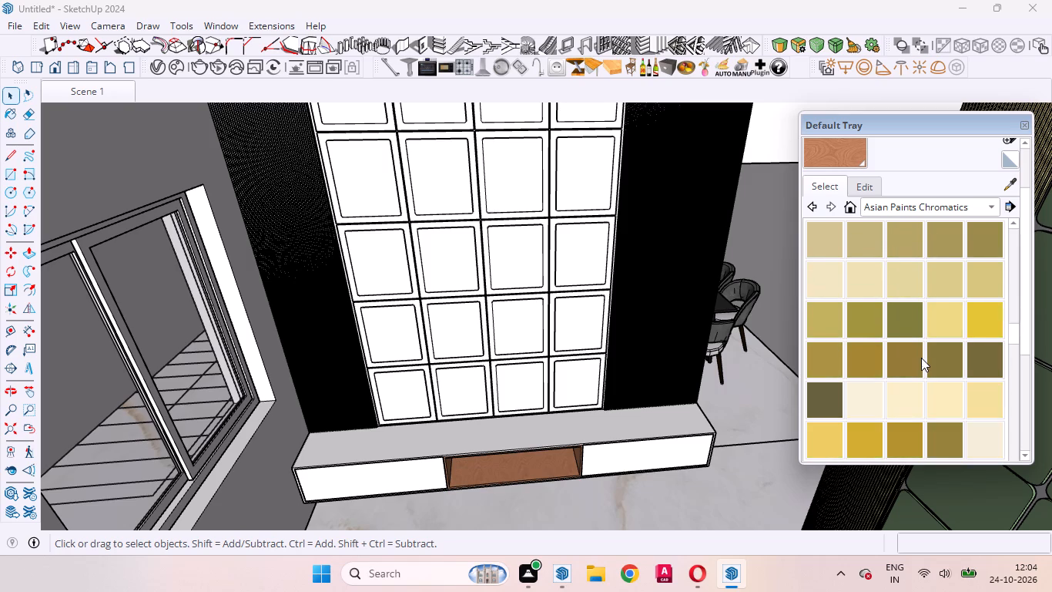
scroll(921, 358, "down", 5)
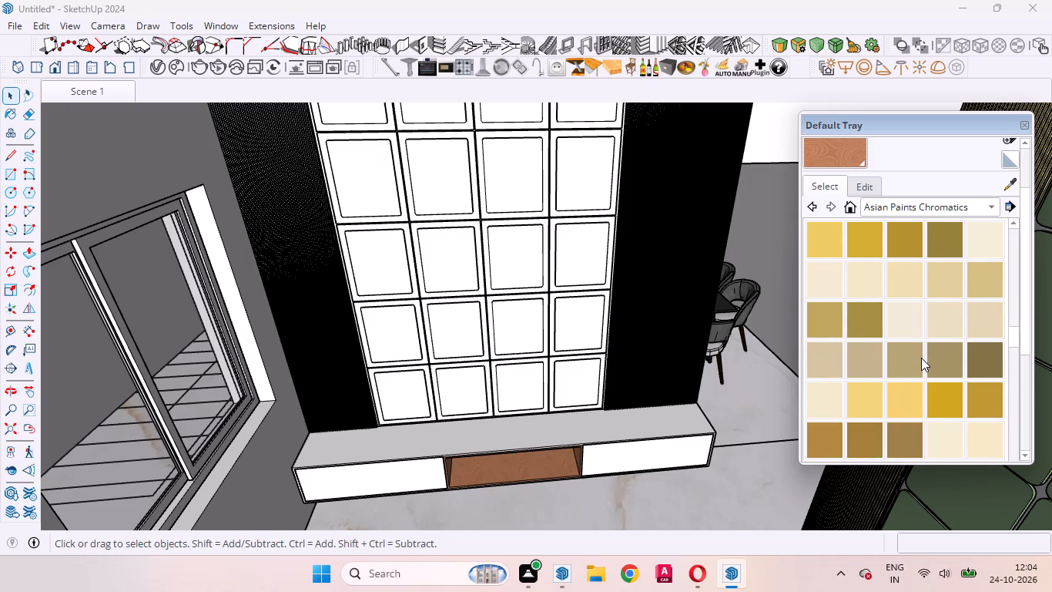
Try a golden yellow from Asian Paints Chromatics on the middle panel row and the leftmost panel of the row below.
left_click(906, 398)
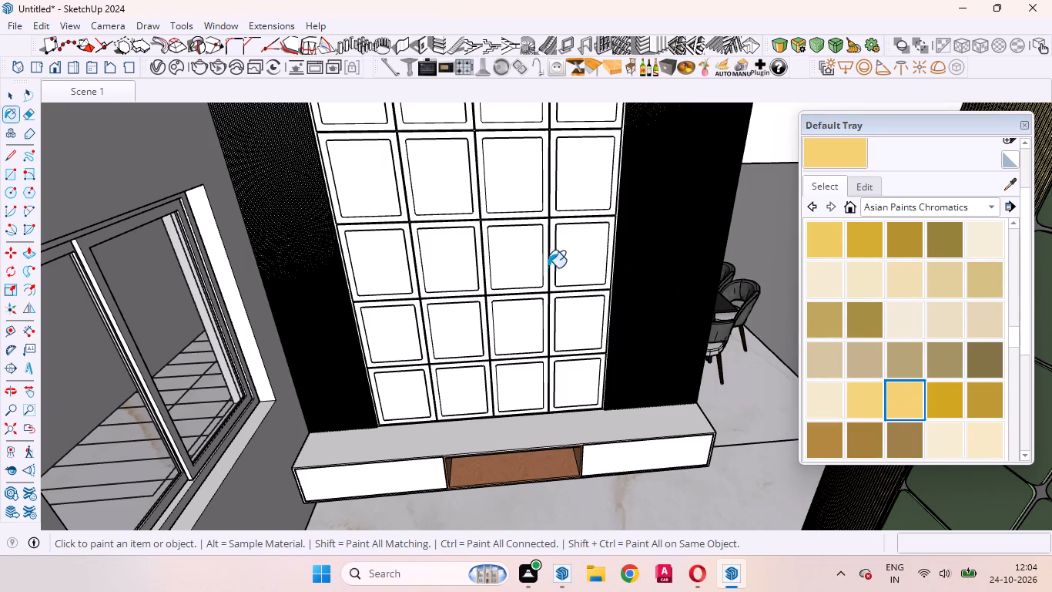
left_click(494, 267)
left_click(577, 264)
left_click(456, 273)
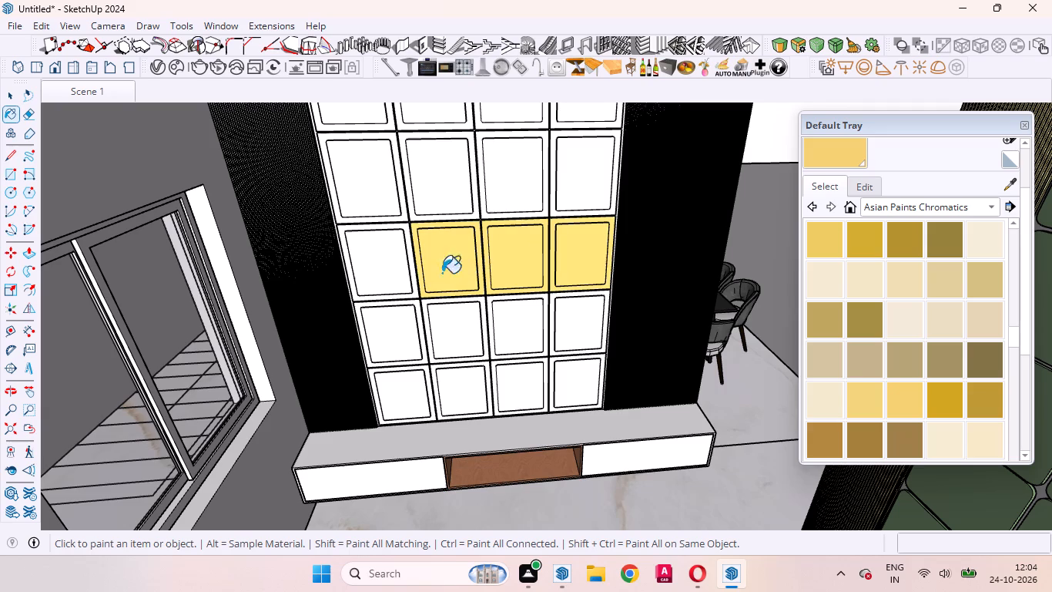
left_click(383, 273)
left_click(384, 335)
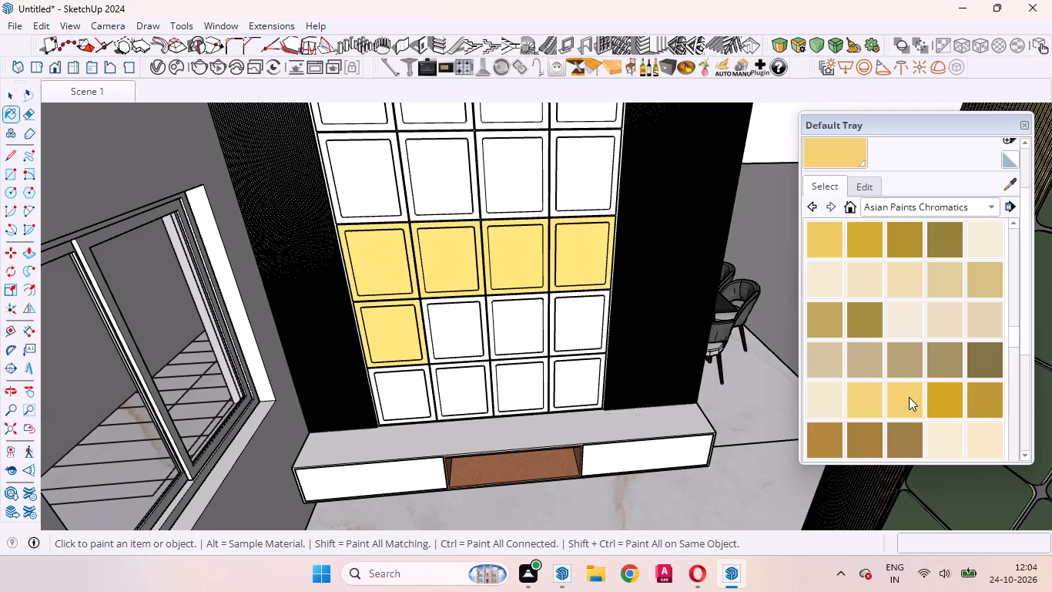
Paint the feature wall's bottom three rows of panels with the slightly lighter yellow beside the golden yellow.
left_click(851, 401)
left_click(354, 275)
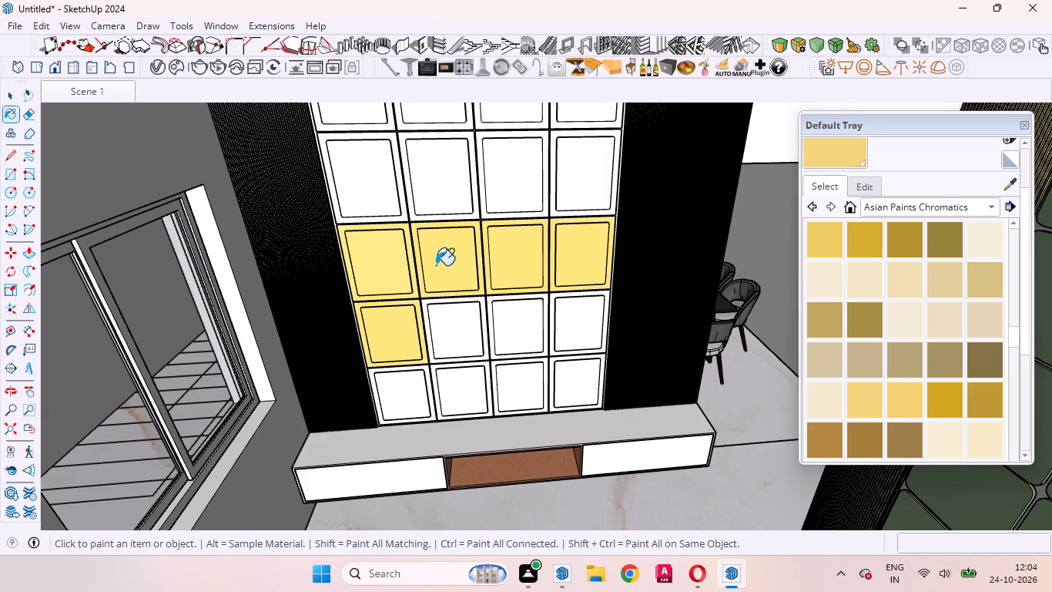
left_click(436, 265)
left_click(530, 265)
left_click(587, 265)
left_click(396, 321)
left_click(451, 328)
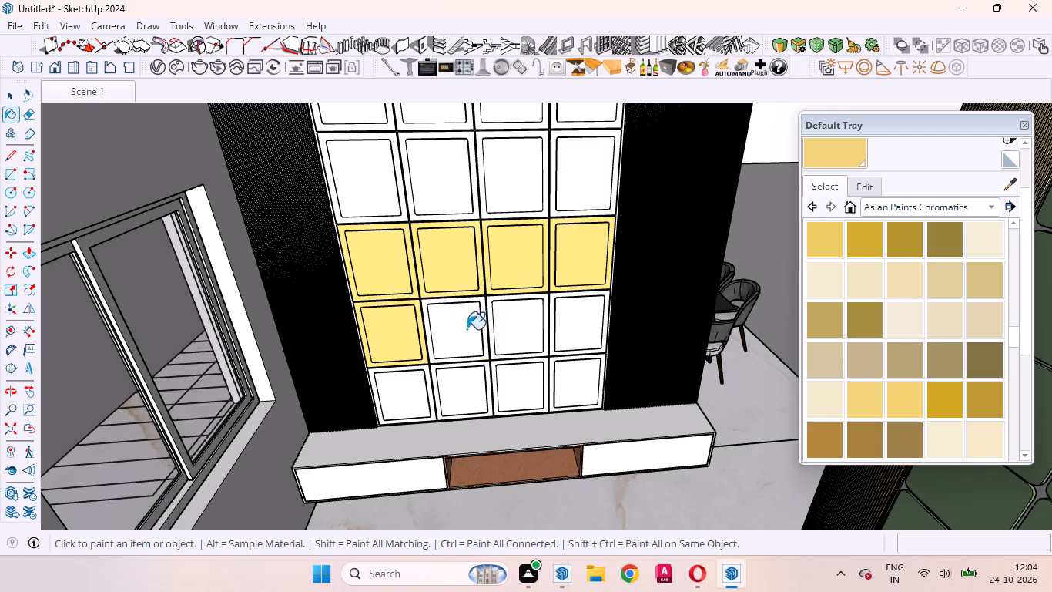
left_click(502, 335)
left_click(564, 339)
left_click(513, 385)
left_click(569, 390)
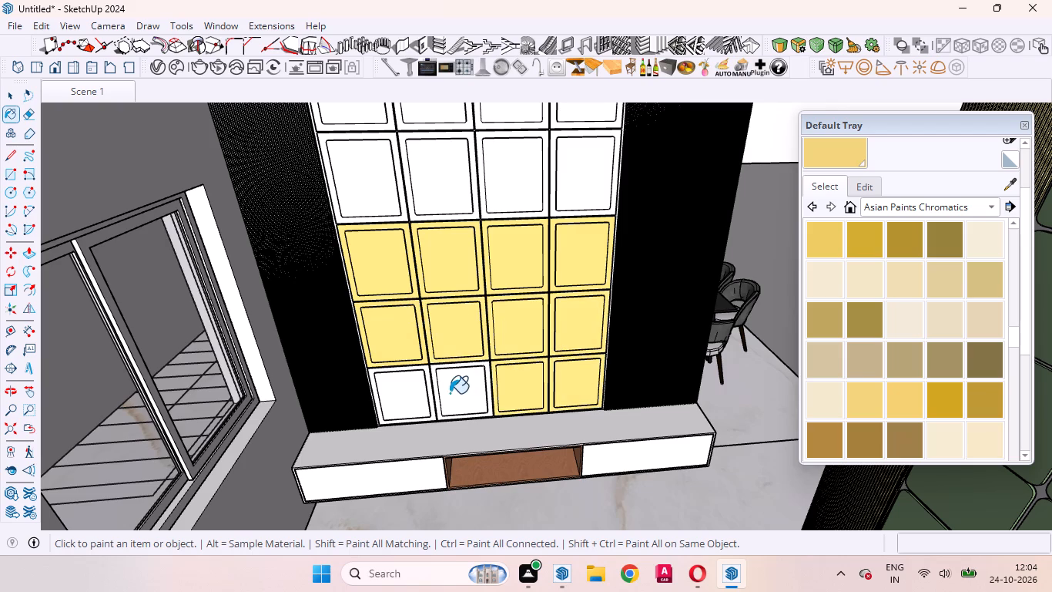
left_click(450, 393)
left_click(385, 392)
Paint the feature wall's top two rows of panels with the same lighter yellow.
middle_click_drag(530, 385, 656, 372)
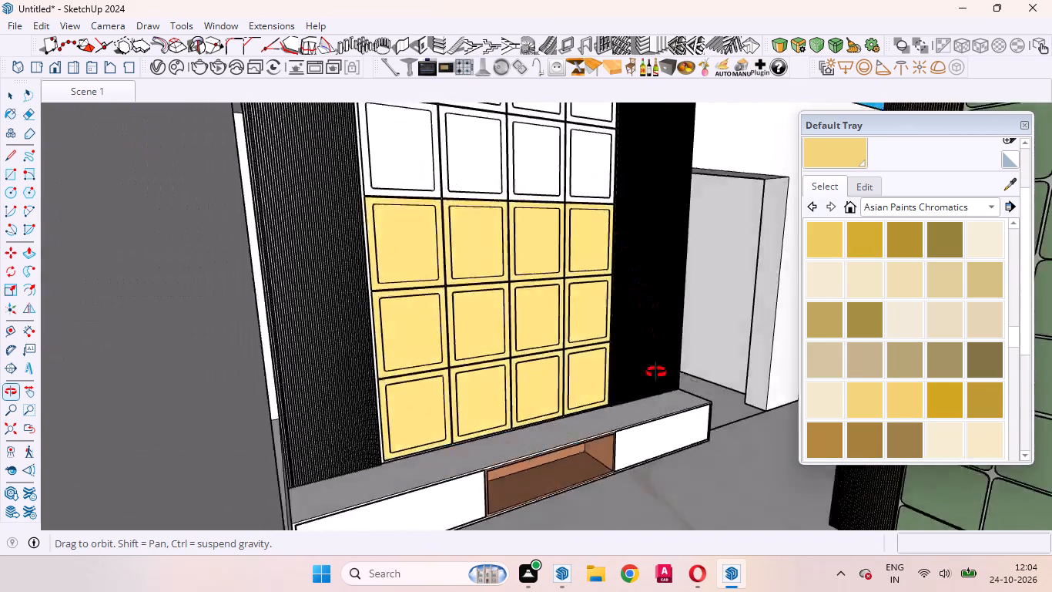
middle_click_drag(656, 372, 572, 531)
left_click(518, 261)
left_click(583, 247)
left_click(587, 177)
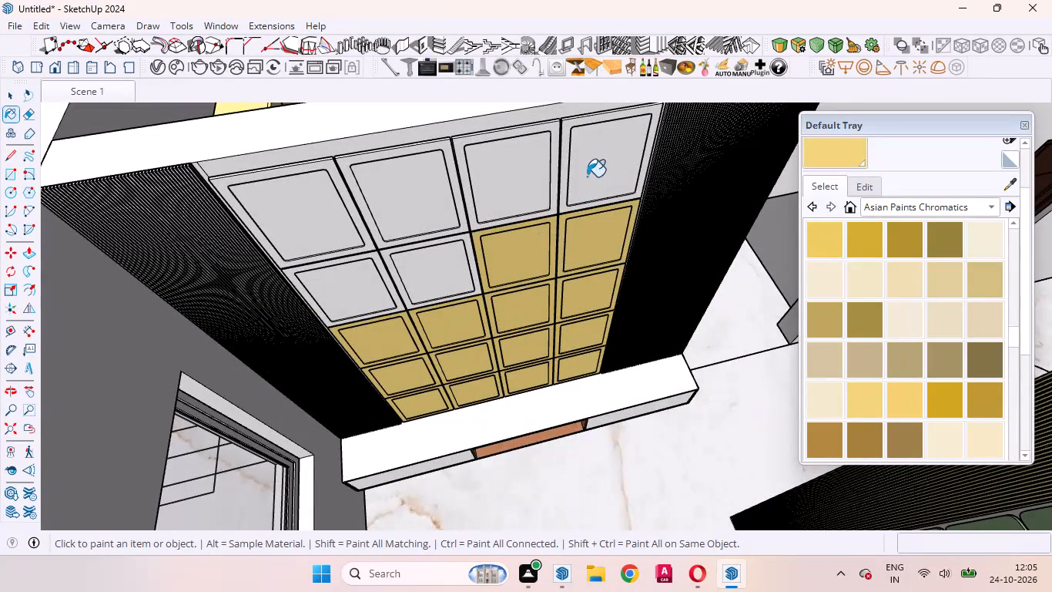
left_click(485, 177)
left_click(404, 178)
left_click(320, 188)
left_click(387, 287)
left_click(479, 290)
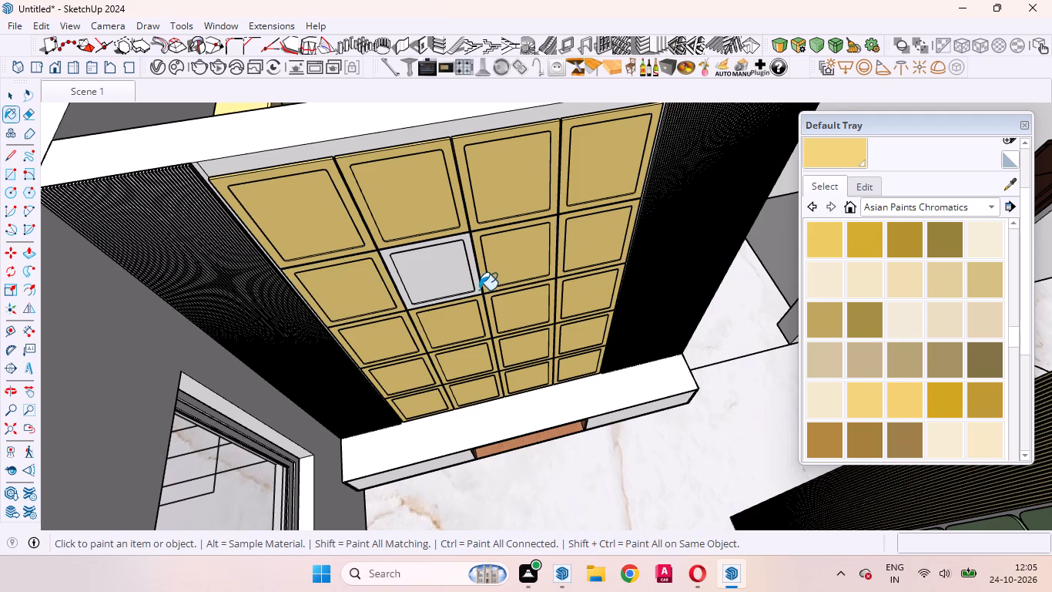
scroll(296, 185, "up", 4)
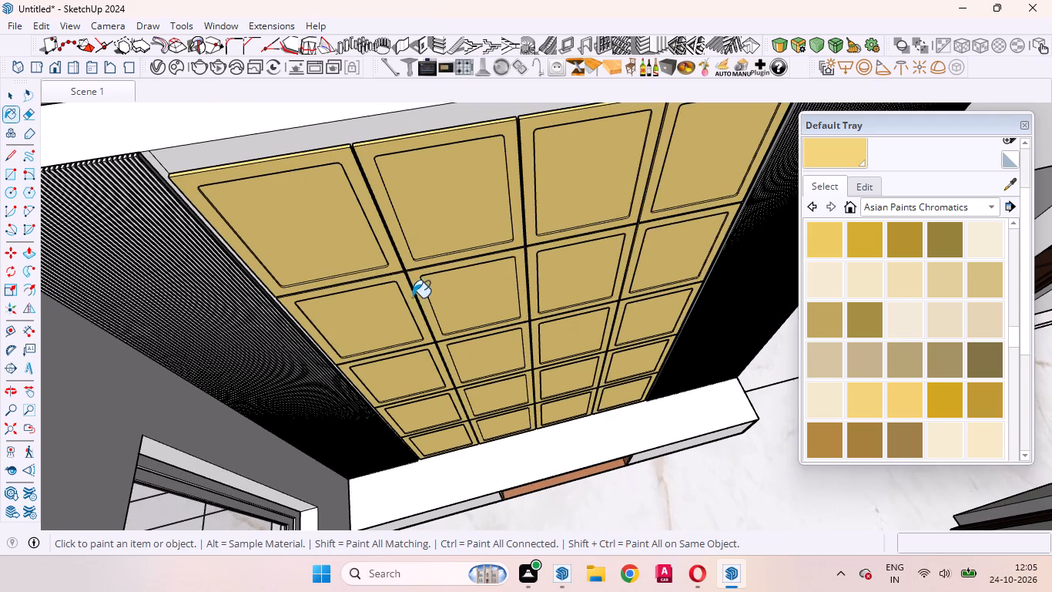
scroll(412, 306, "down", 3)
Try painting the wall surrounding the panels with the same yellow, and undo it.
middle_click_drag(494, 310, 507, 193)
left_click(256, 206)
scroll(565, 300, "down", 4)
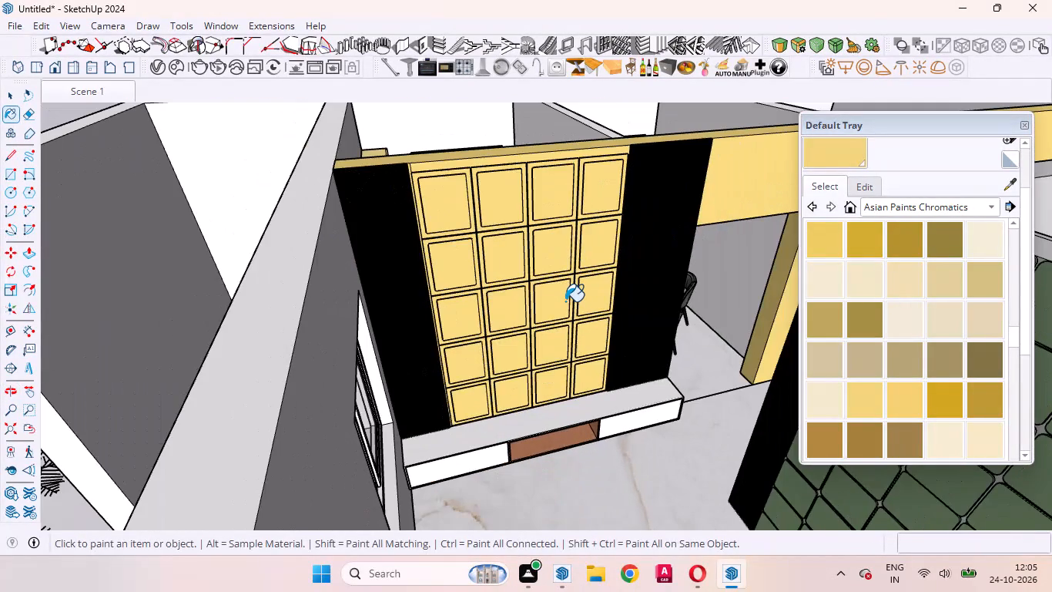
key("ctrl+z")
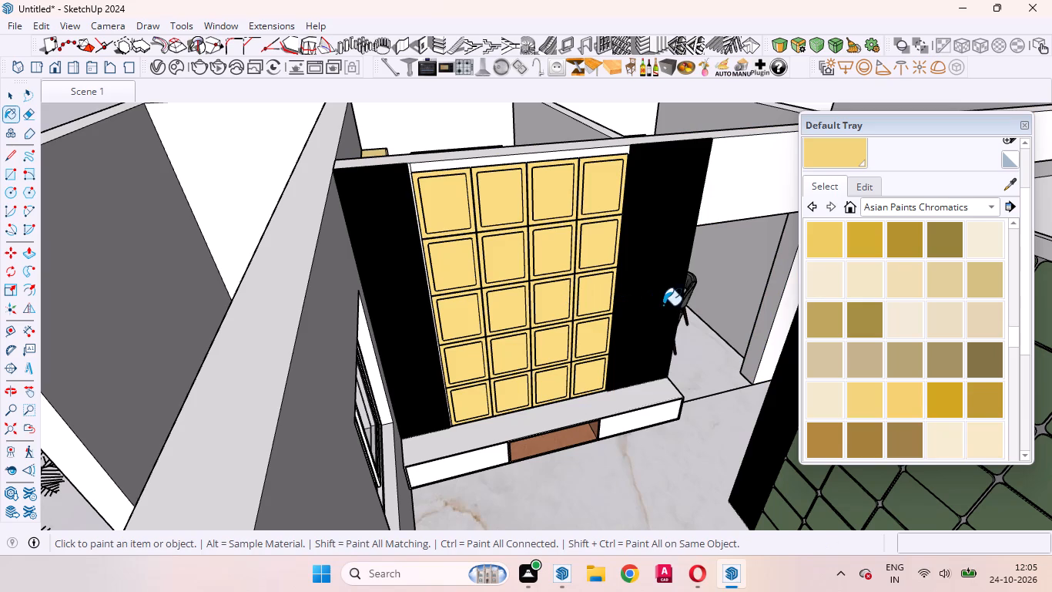
Paint the feature wall's top two rows of panels with a pale cream from Asian Paints Chromatics.
scroll(887, 388, "down", 2)
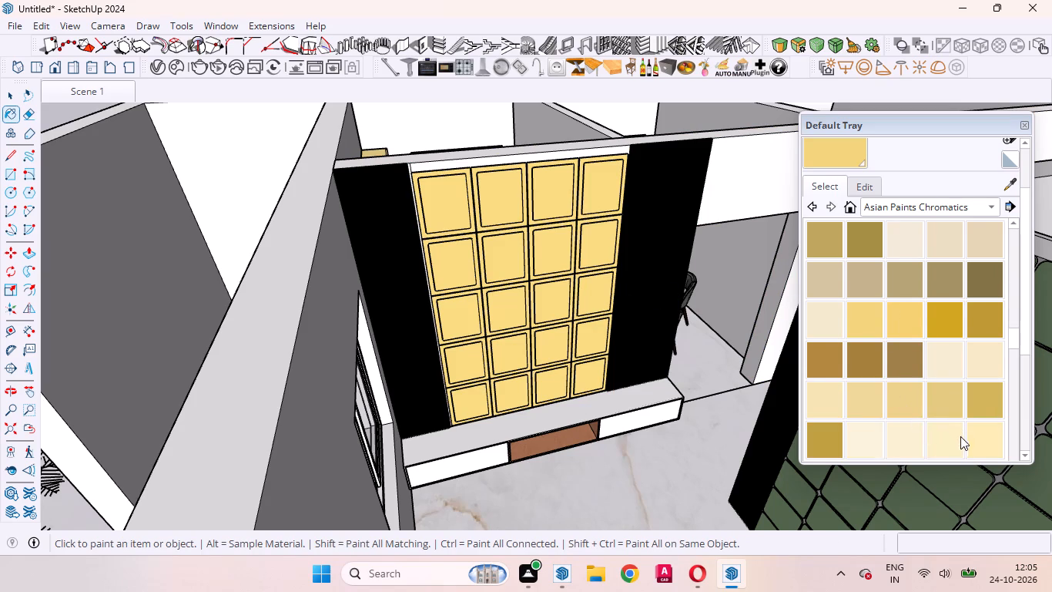
left_click(980, 439)
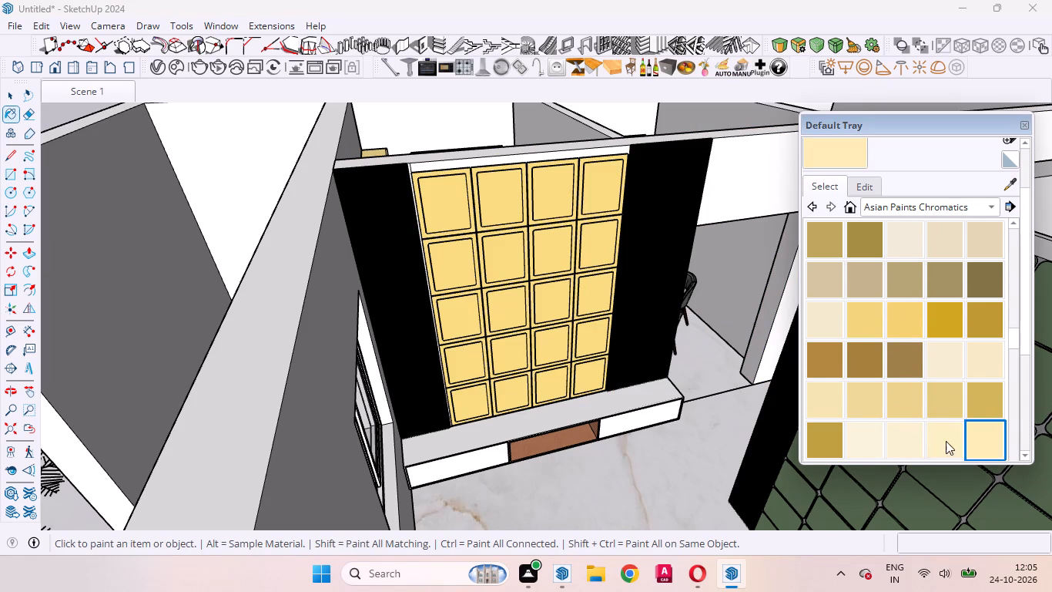
left_click(940, 440)
scroll(625, 193, "up", 4)
left_click(593, 187)
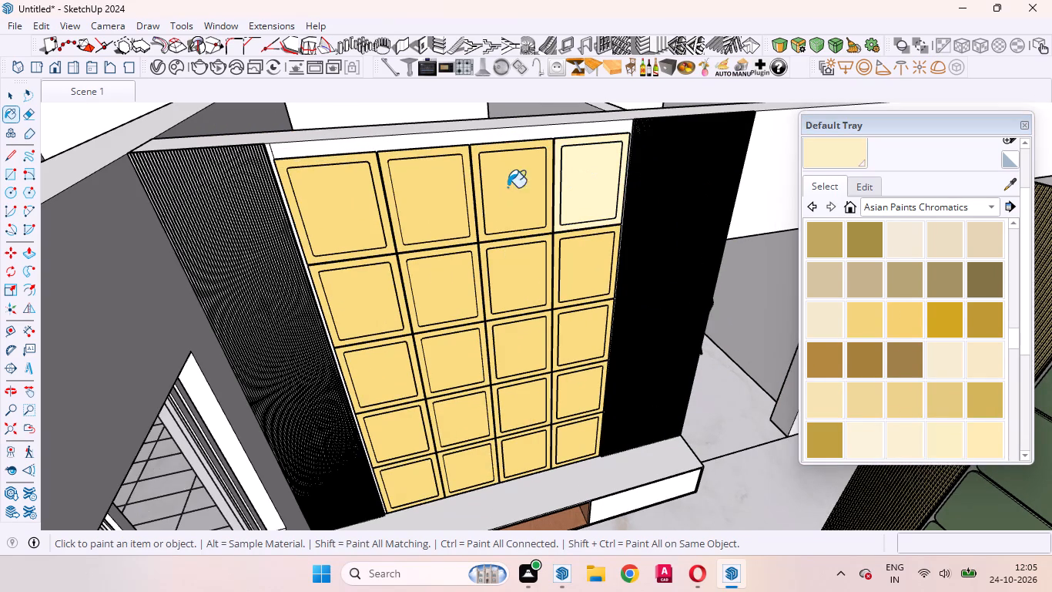
left_click(499, 187)
left_click(438, 197)
left_click(349, 201)
left_click(370, 280)
left_click(434, 295)
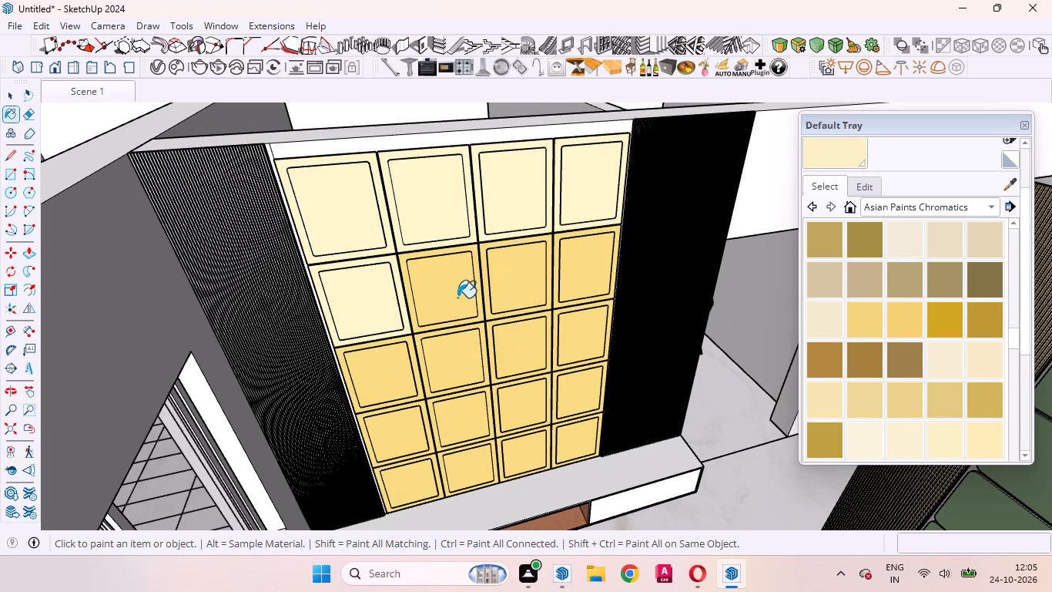
left_click(524, 300)
left_click(587, 296)
Paint the feature wall's bottom three rows of panels with the same pale cream.
left_click(595, 329)
left_click(508, 345)
left_click(447, 355)
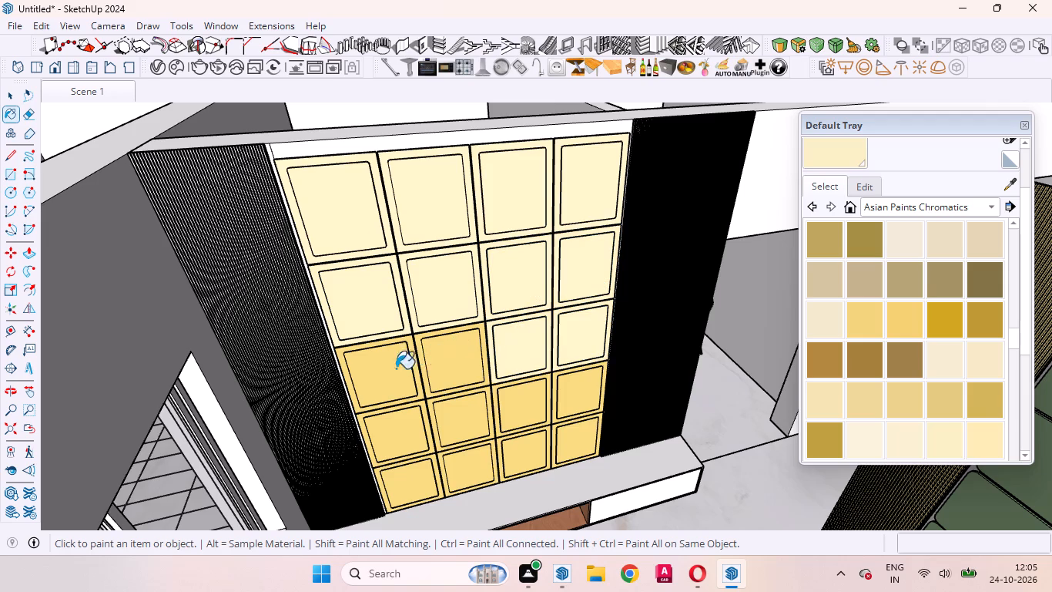
left_click(369, 370)
left_click(389, 425)
left_click(457, 428)
left_click(529, 431)
left_click(566, 418)
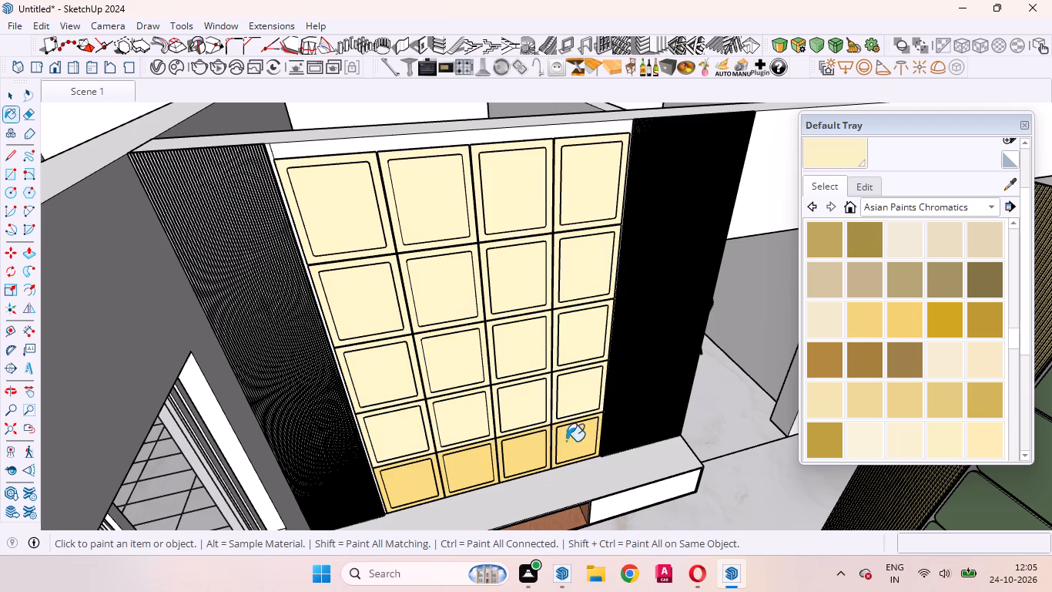
left_click(566, 443)
left_click(523, 462)
left_click(439, 472)
left_click(387, 481)
Examine the painted square panels and the unpainted white gaps at their joints on the feature wall.
middle_click_drag(541, 446, 447, 345)
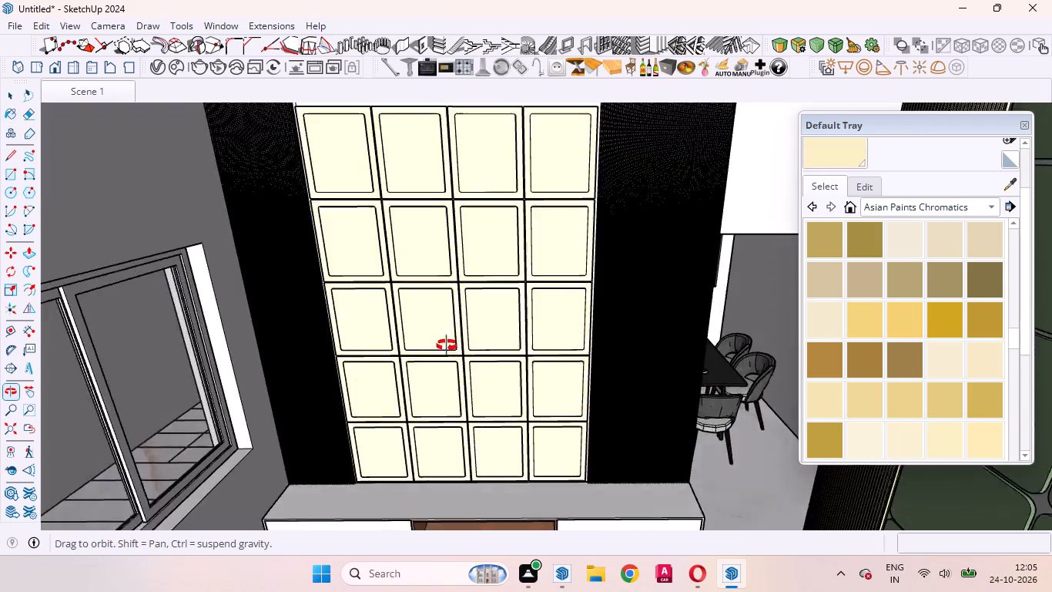
middle_click_drag(447, 345, 570, 362)
scroll(570, 362, "up", 16)
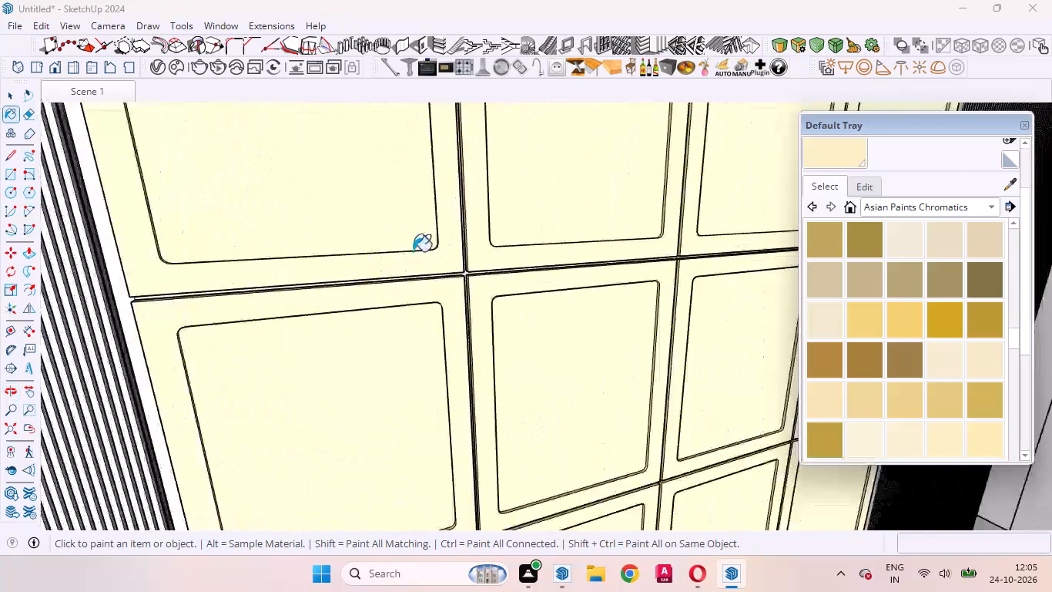
scroll(413, 251, "up", 19)
scroll(447, 358, "up", 8)
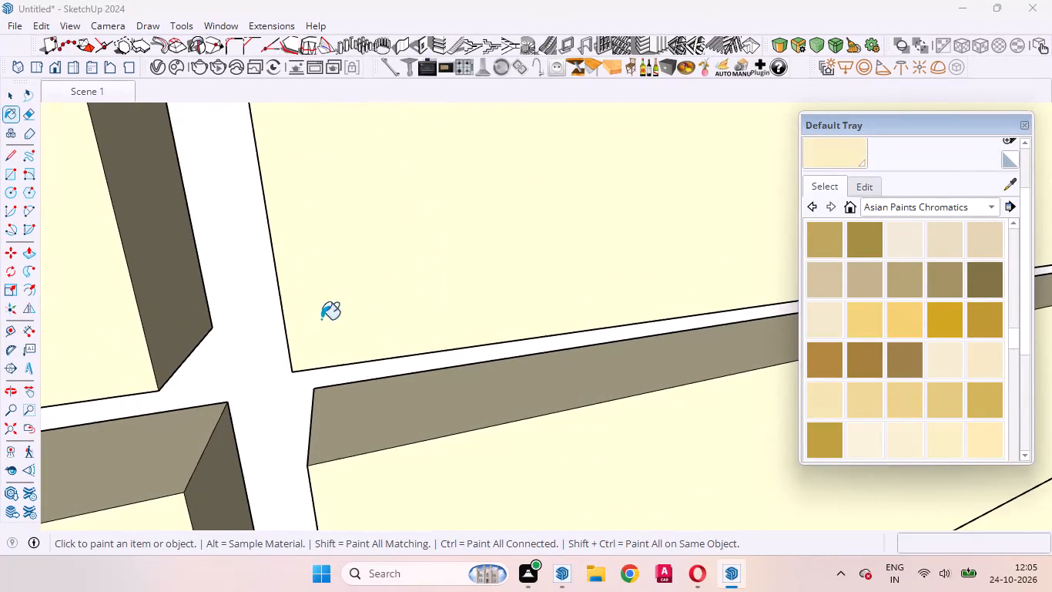
middle_click_drag(312, 329, 567, 244)
middle_click_drag(524, 236, 345, 362)
scroll(325, 351, "up", 1)
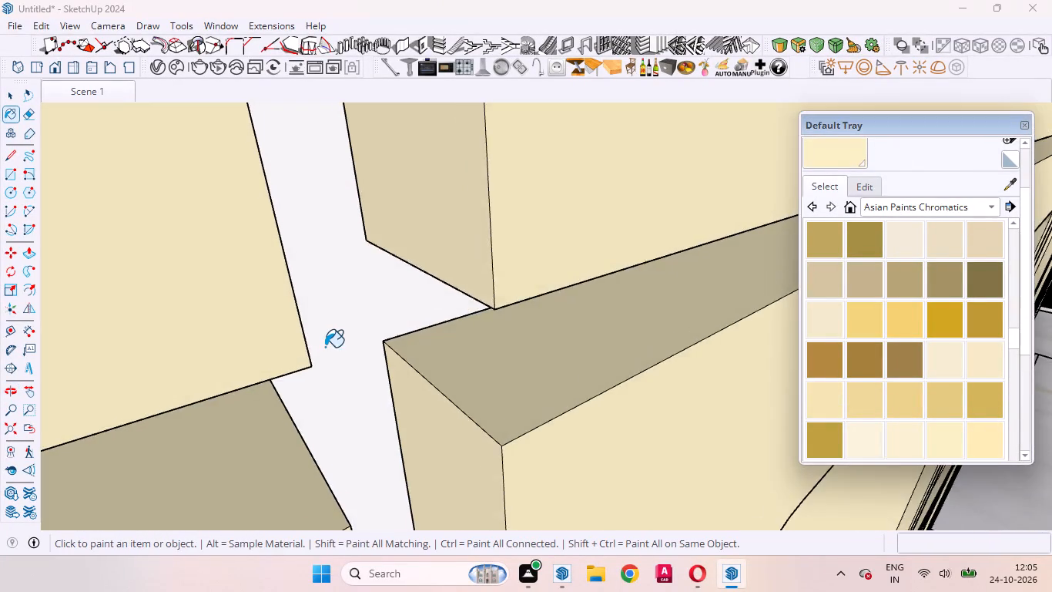
scroll(325, 346, "down", 20)
scroll(325, 346, "down", 9)
scroll(515, 307, "up", 1)
middle_click_drag(516, 313, 413, 427)
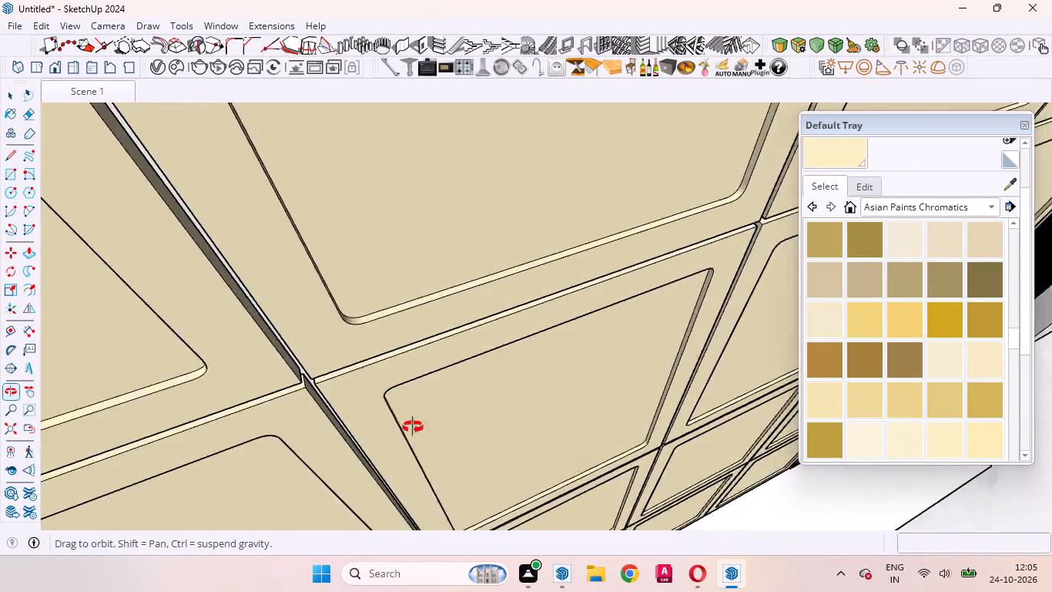
middle_click_drag(413, 427, 342, 353)
scroll(524, 278, "down", 20)
scroll(524, 278, "down", 2)
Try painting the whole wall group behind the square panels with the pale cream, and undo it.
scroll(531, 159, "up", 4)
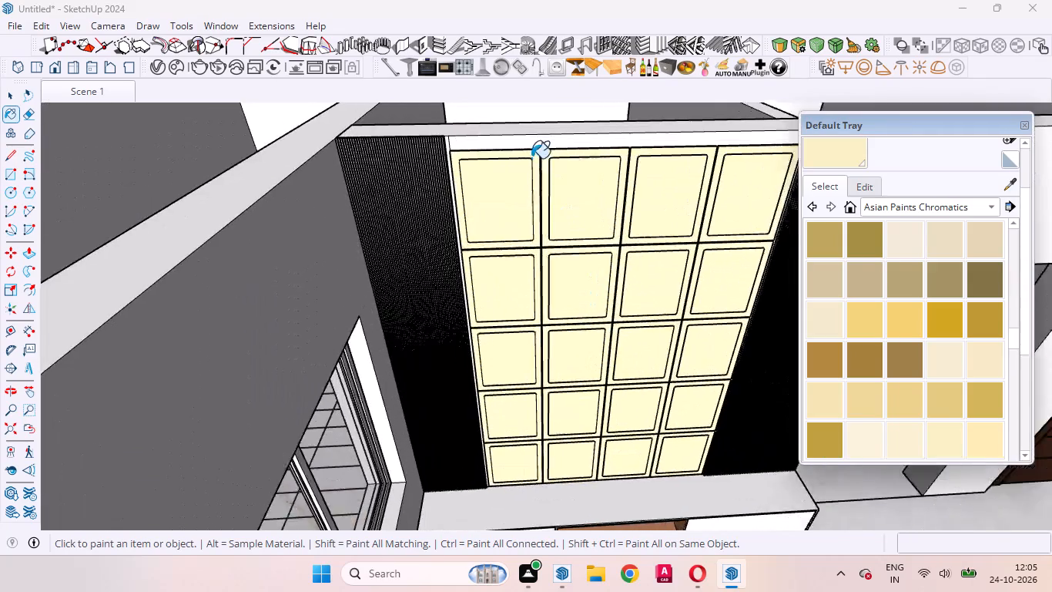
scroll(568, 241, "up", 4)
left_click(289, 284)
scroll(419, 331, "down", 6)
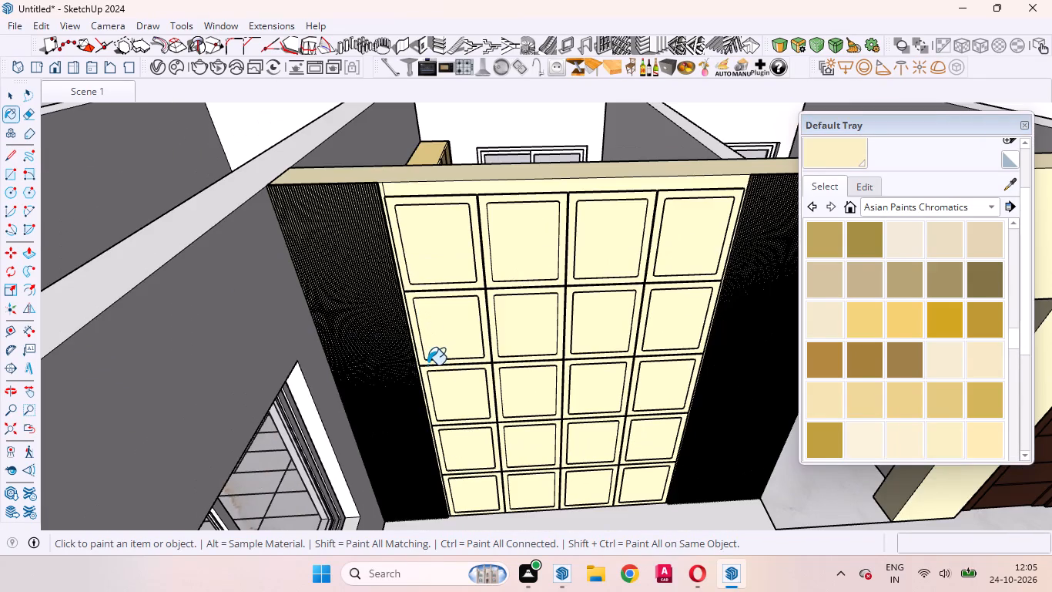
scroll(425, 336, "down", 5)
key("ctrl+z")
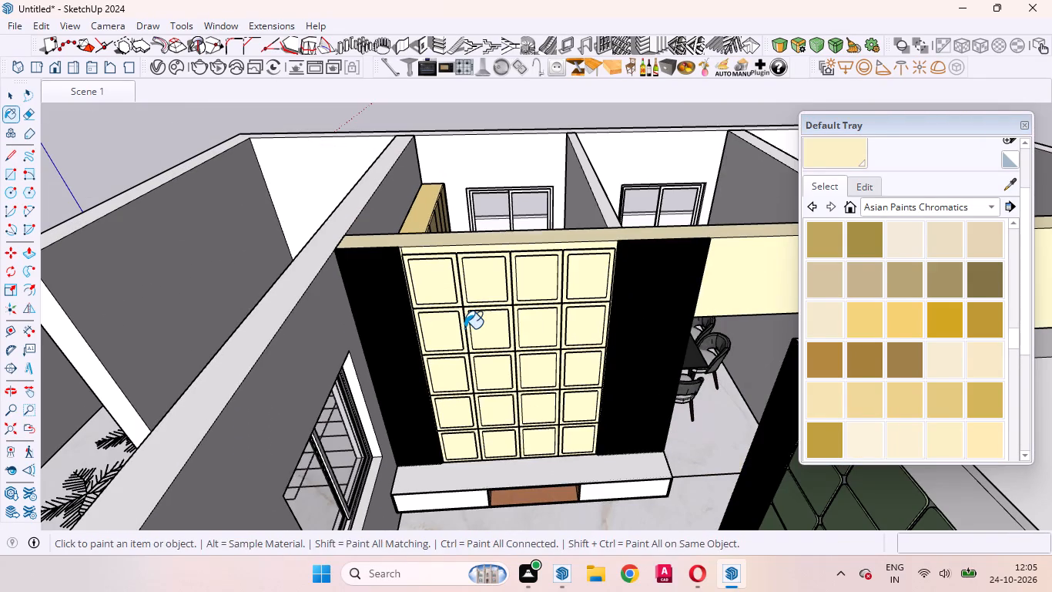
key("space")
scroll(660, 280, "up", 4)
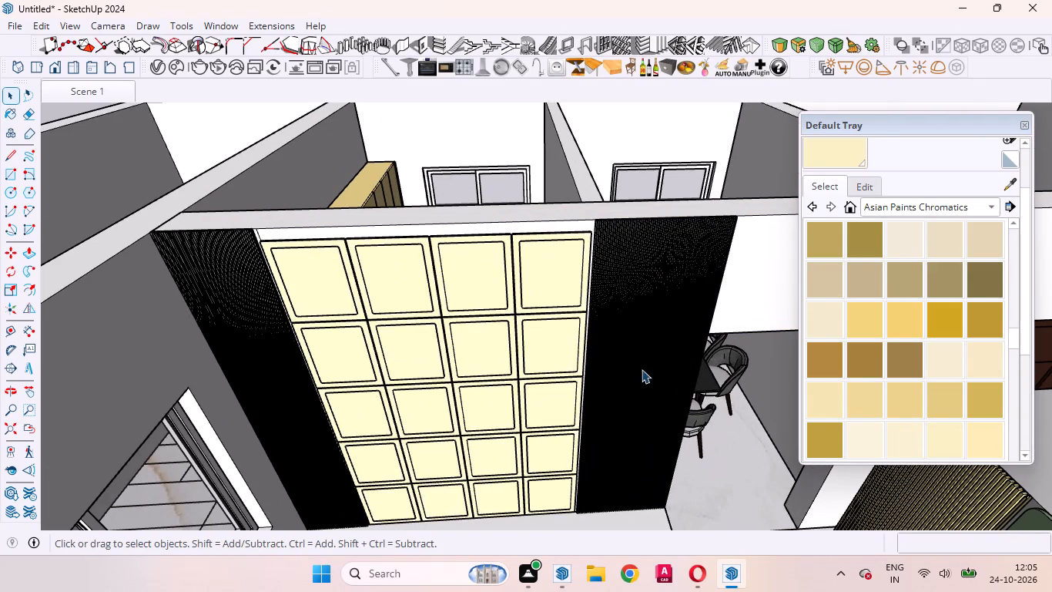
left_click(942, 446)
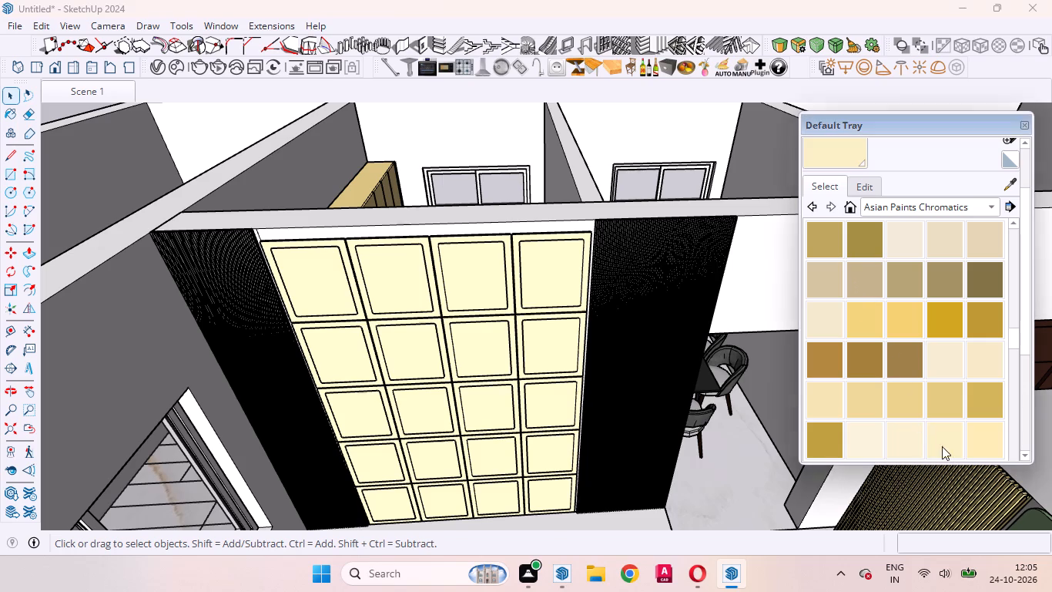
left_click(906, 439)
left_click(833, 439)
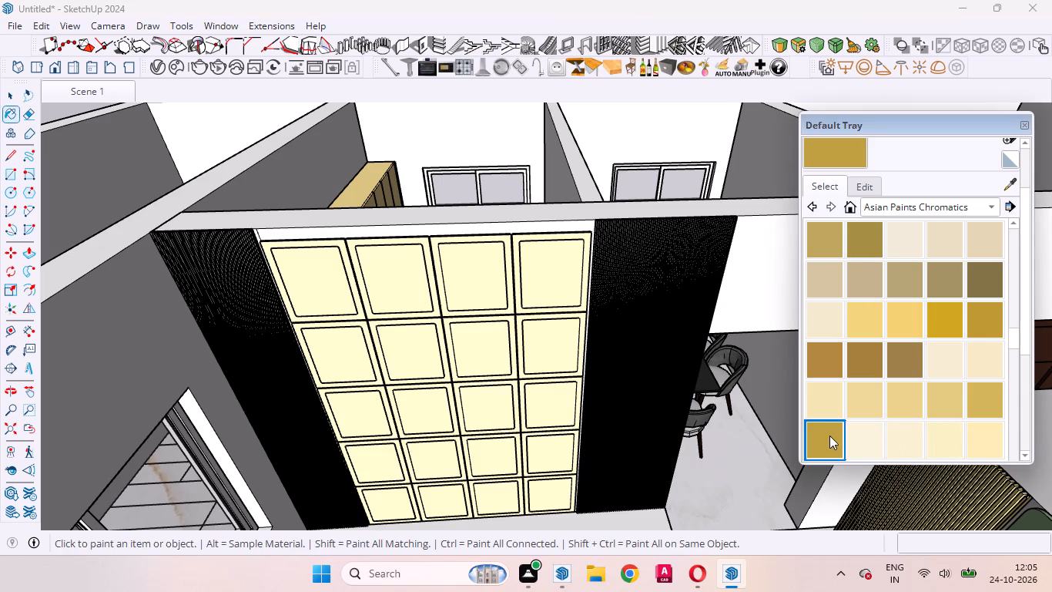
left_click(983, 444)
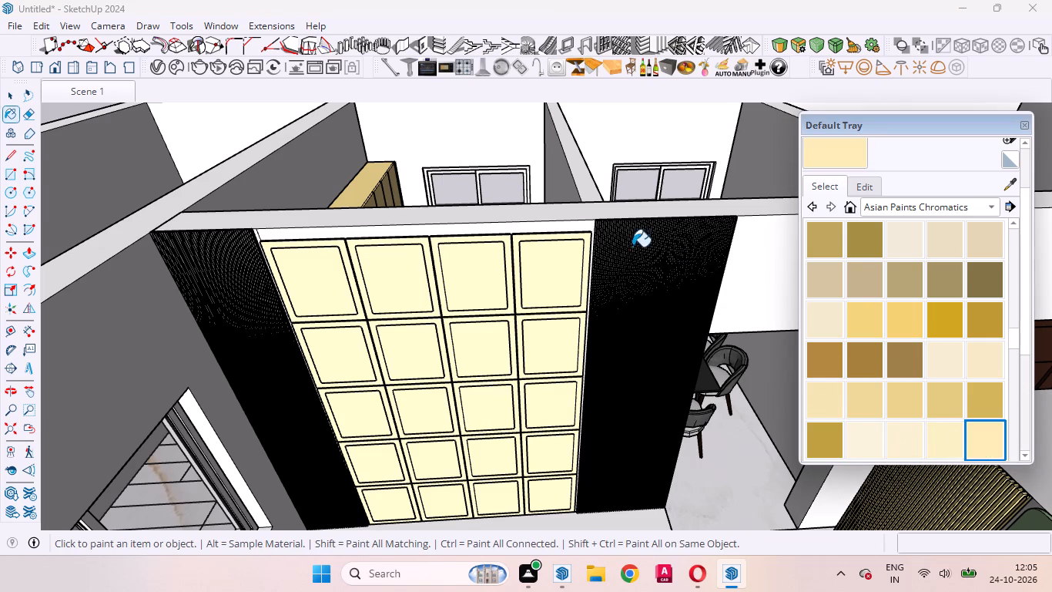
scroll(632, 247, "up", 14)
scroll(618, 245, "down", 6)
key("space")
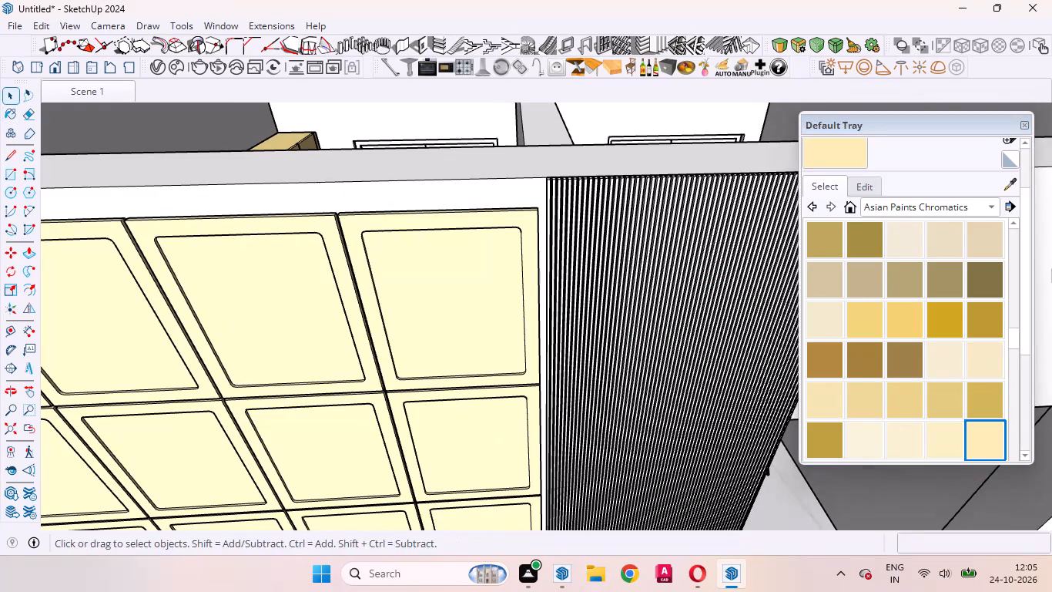
Sample the square panels' cream and, inside the wall group, paint the dining-side fluted panel and the wall face behind the squares with it.
left_click(1012, 188)
left_click(487, 301)
scroll(736, 223, "down", 4)
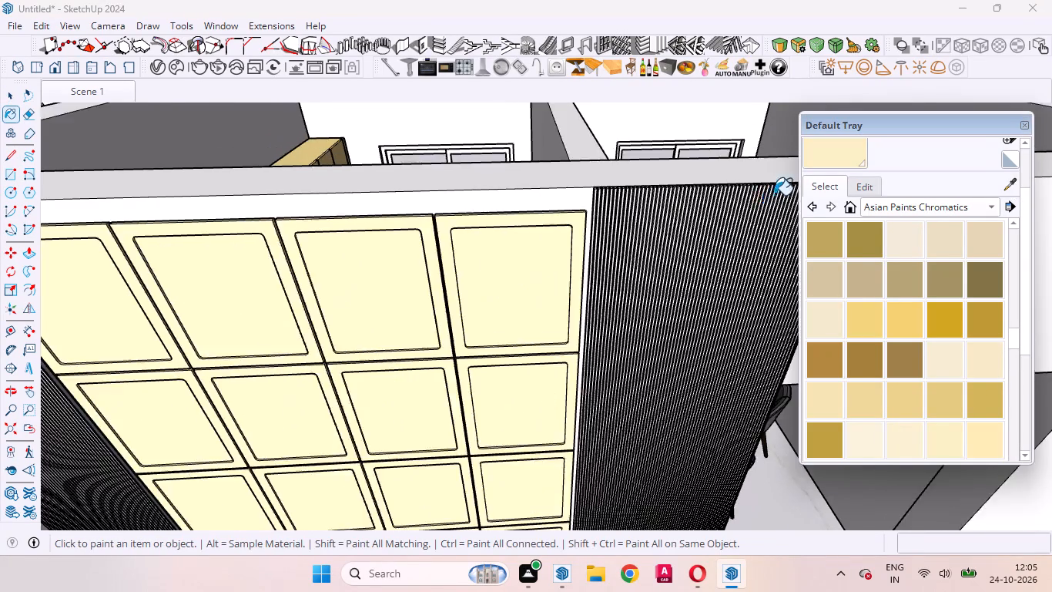
scroll(774, 195, "down", 4)
scroll(946, 372, "down", 4)
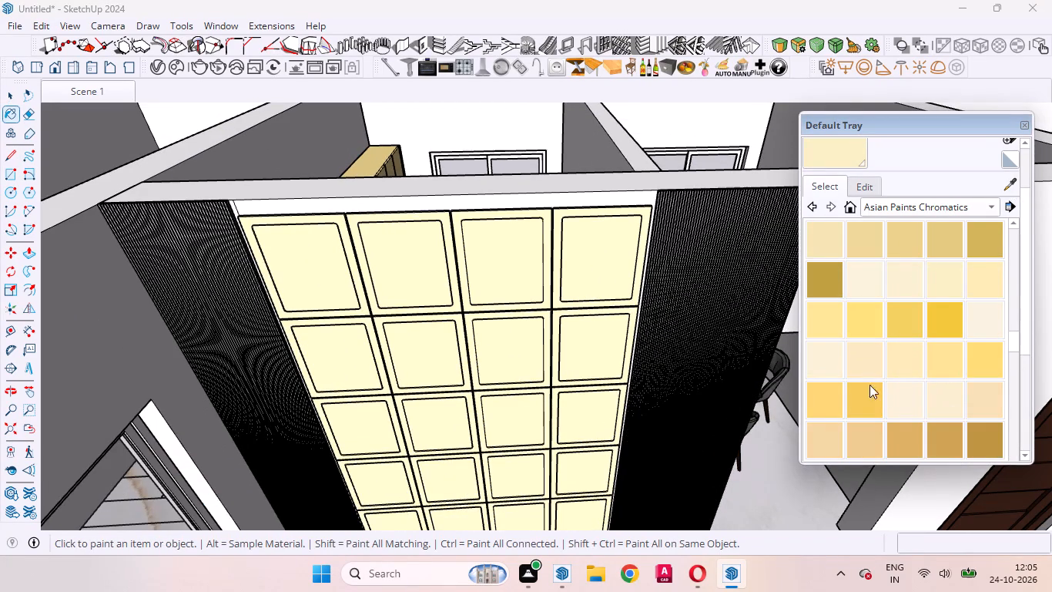
scroll(828, 368, "down", 2)
scroll(645, 222, "up", 12)
key("space")
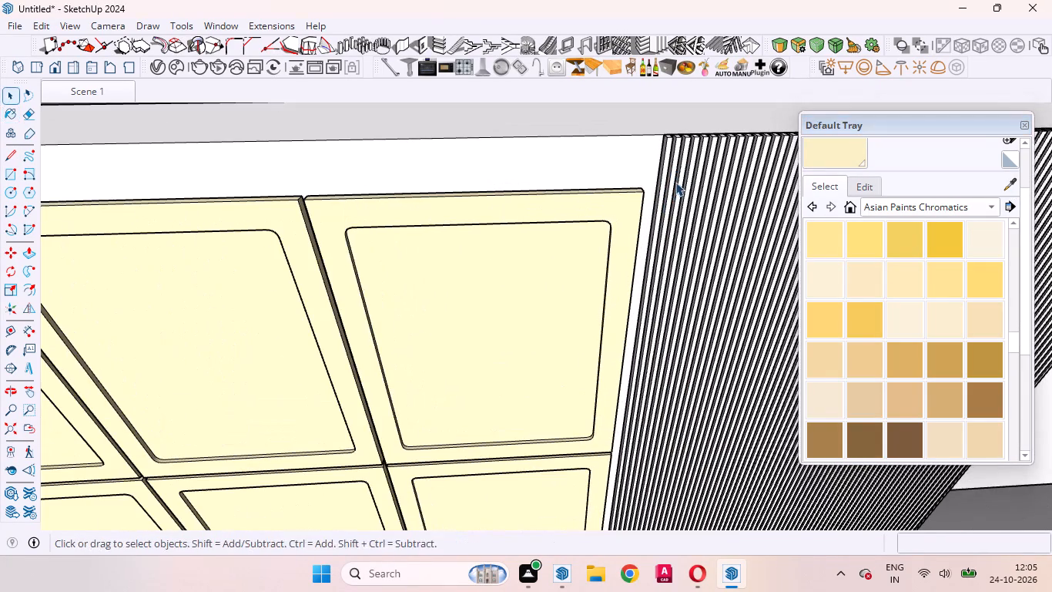
double_click(675, 182)
left_click(674, 204)
left_click(833, 151)
left_click(706, 199)
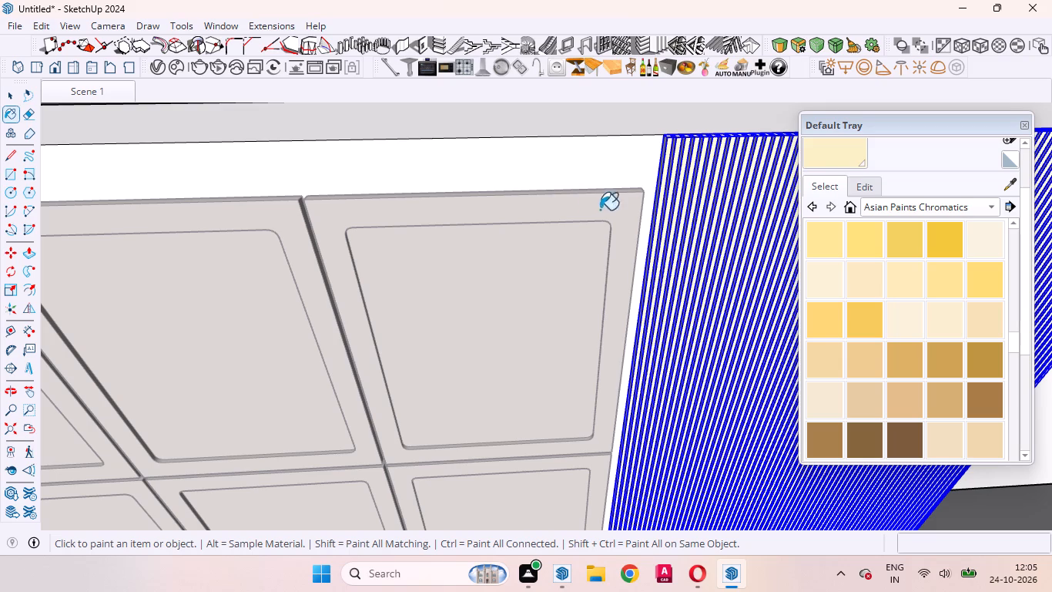
left_click(570, 159)
Paint the window-side fluted panel with the same cream and leave the wall group.
scroll(660, 173, "down", 15)
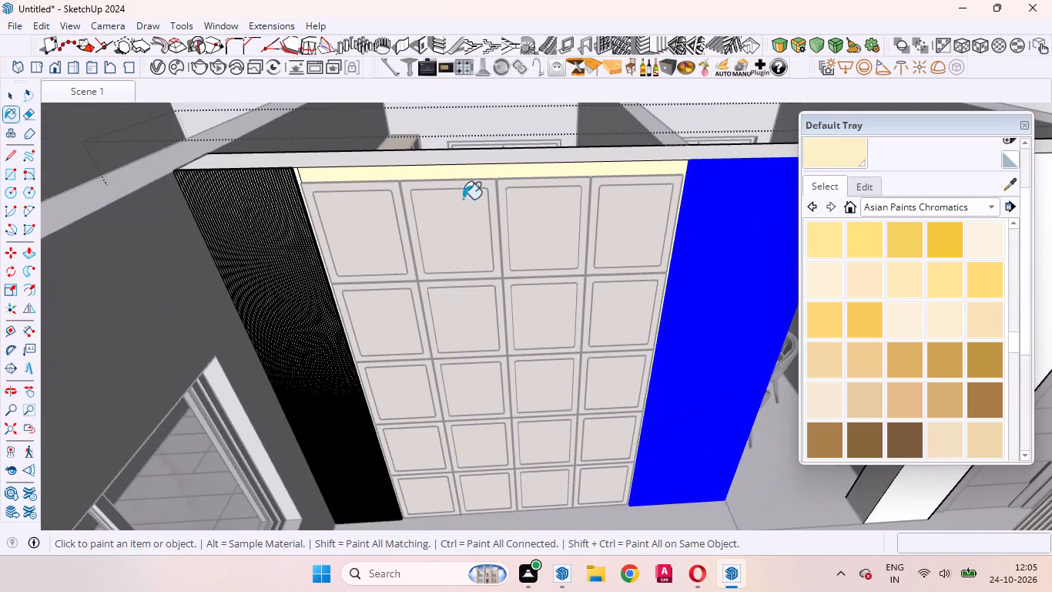
left_click(258, 200)
key("space")
scroll(538, 205, "down", 10)
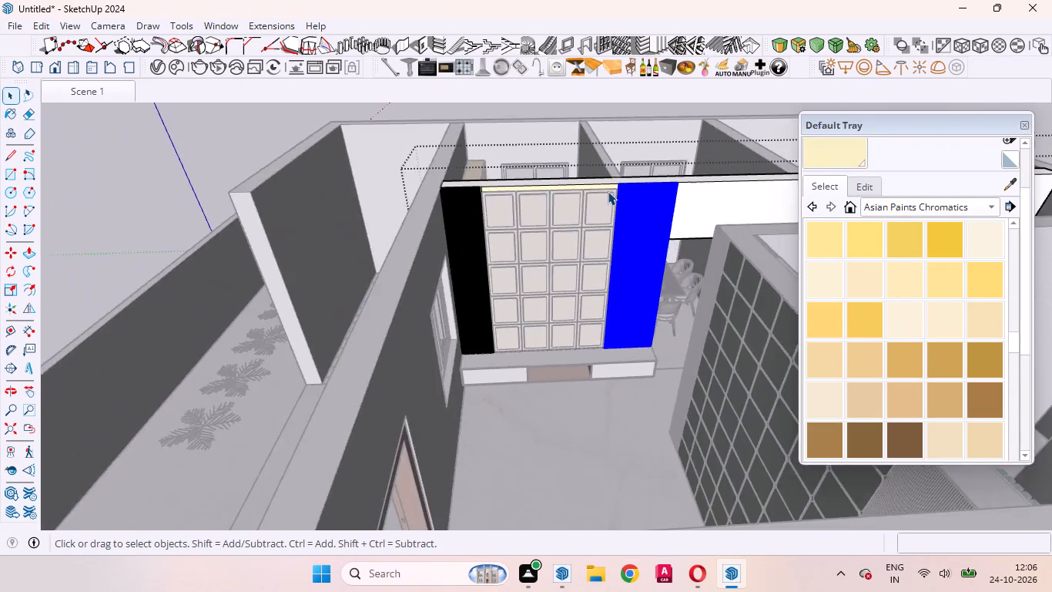
scroll(608, 191, "down", 6)
double_click(246, 198)
Examine the bottom row of cream panels up close, checking their grooves, joints and the edge beside the fluted panel.
scroll(598, 210, "up", 11)
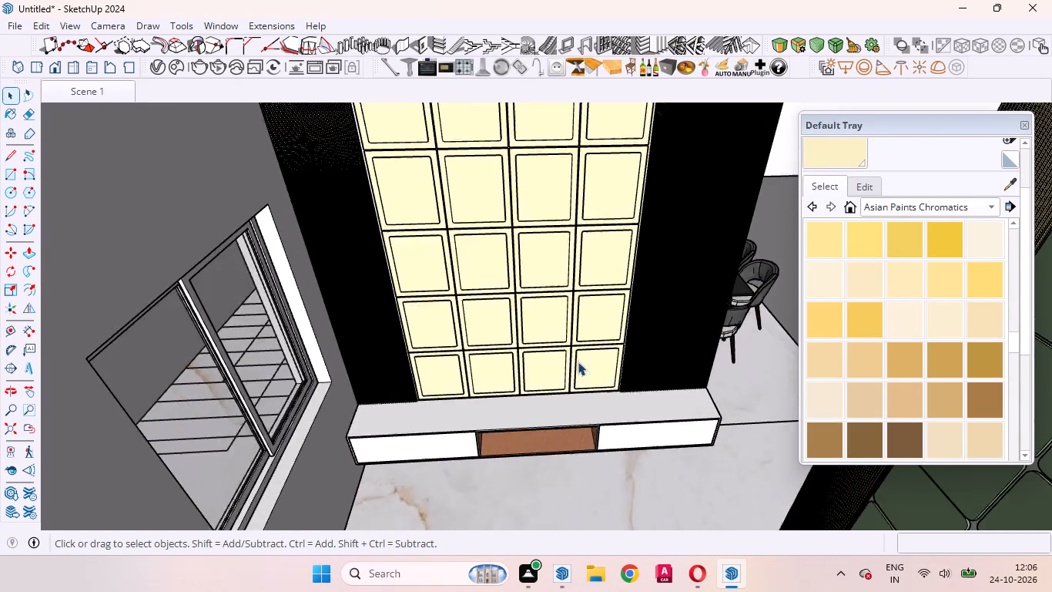
middle_click_drag(575, 362, 562, 294)
scroll(655, 395, "up", 18)
middle_click_drag(544, 399, 574, 371)
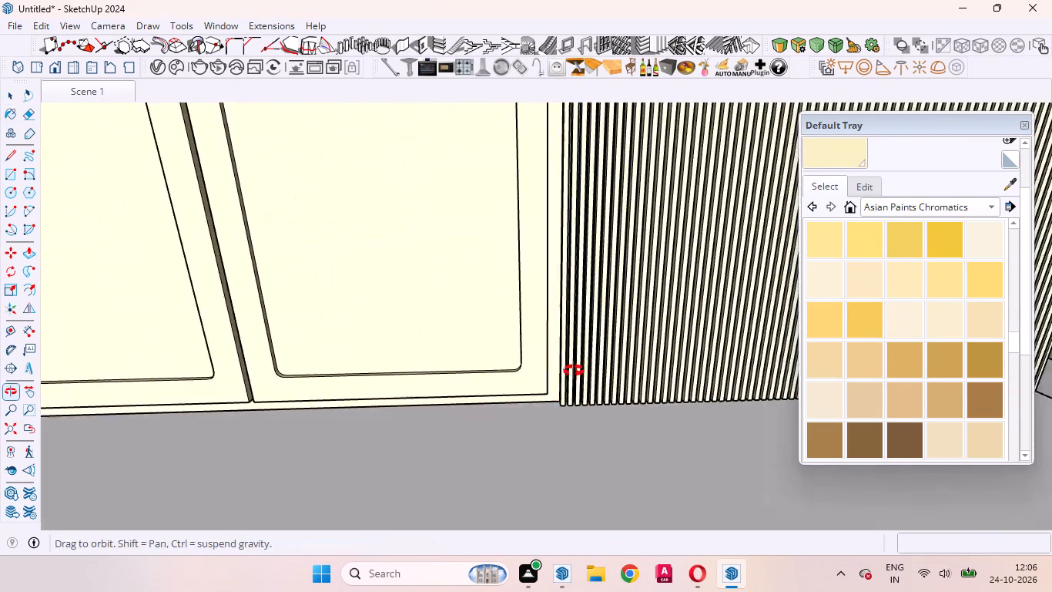
middle_click_drag(574, 371, 748, 367)
scroll(239, 397, "up", 3)
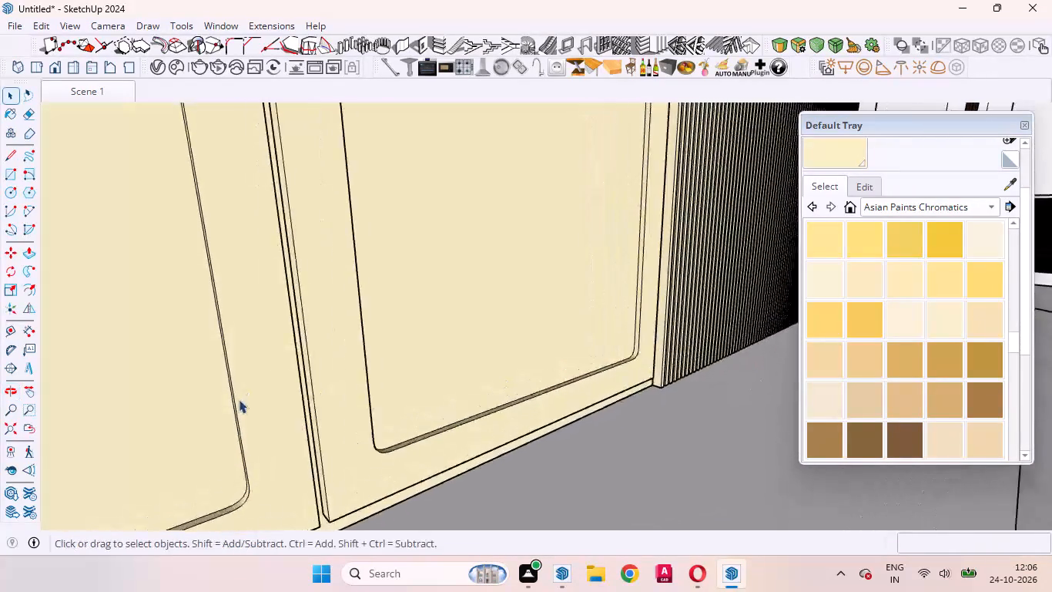
scroll(239, 399, "up", 15)
scroll(489, 395, "down", 1)
scroll(699, 321, "down", 2)
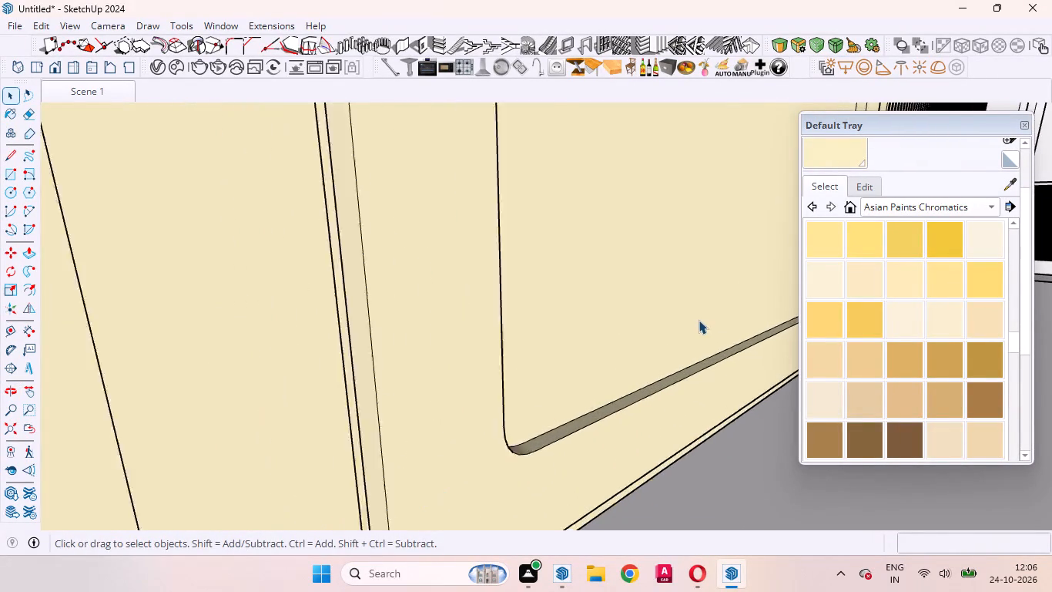
scroll(699, 320, "down", 19)
middle_click_drag(582, 309, 549, 398)
scroll(531, 382, "up", 6)
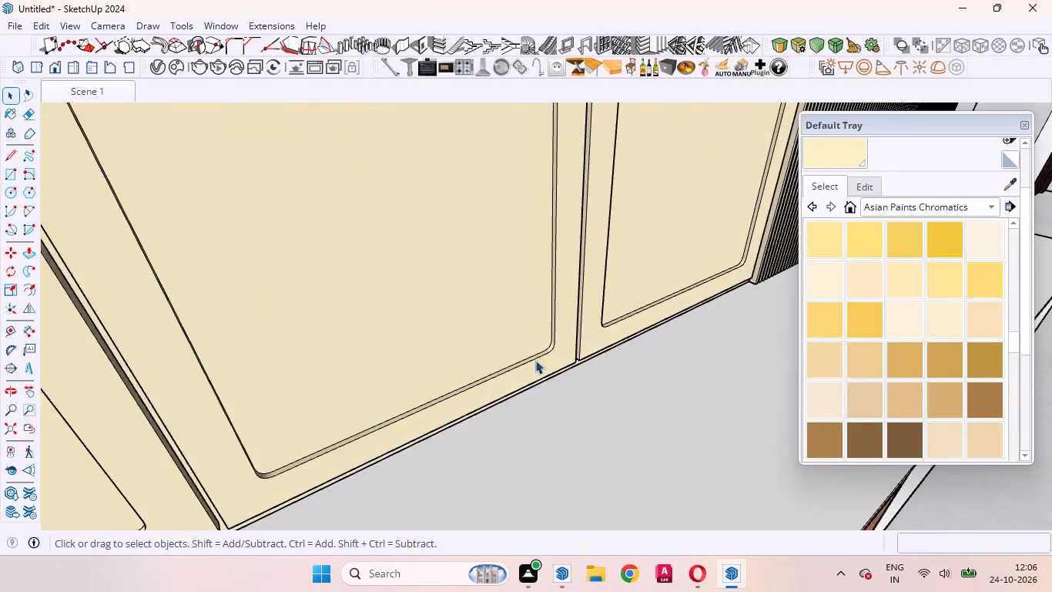
scroll(535, 360, "up", 15)
scroll(539, 311, "up", 12)
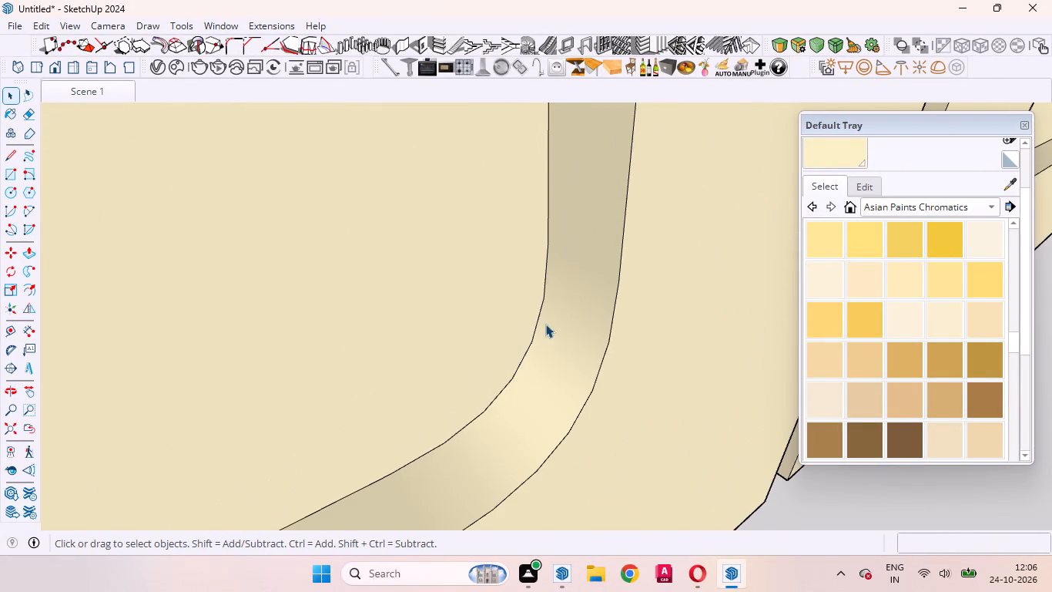
left_click_drag(596, 262, 607, 317)
scroll(591, 273, "down", 20)
scroll(591, 273, "down", 16)
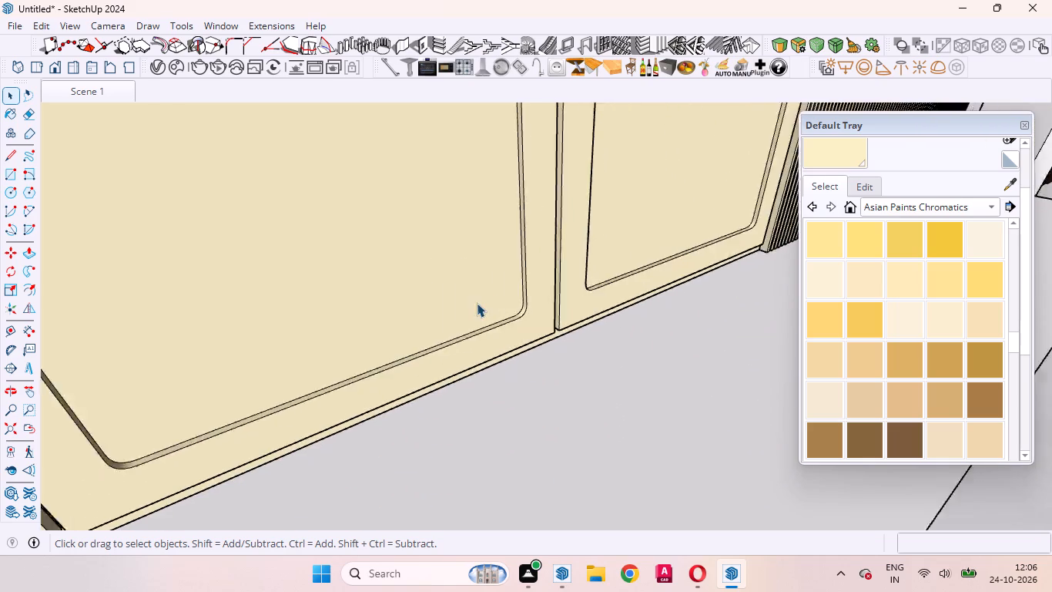
scroll(477, 303, "down", 8)
Look over the cream feature wall together with the green panelled wall and the adjoining bedroom.
middle_click_drag(581, 284, 478, 397)
scroll(590, 304, "down", 11)
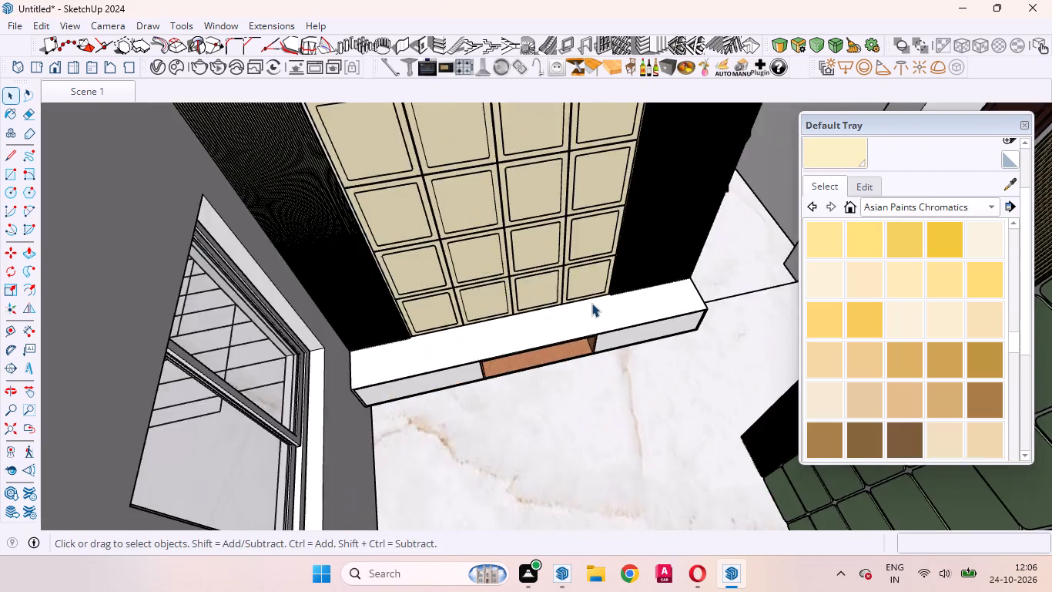
scroll(591, 303, "down", 12)
middle_click_drag(651, 354, 570, 310)
scroll(697, 318, "up", 13)
middle_click_drag(617, 419, 670, 408)
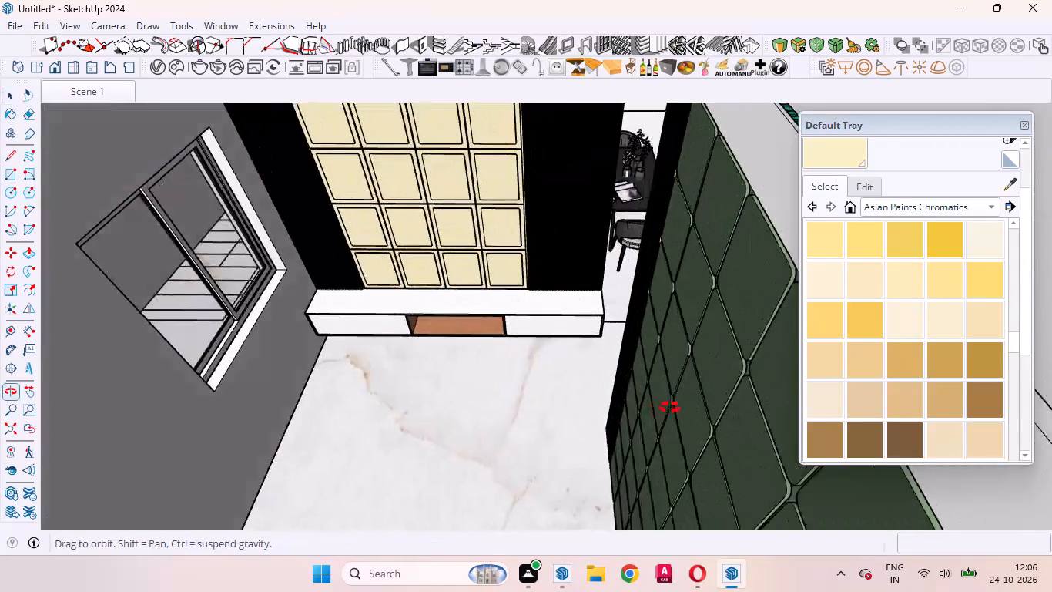
middle_click_drag(670, 408, 926, 428)
scroll(427, 303, "down", 12)
scroll(461, 328, "up", 1)
middle_click_drag(461, 330, 666, 251)
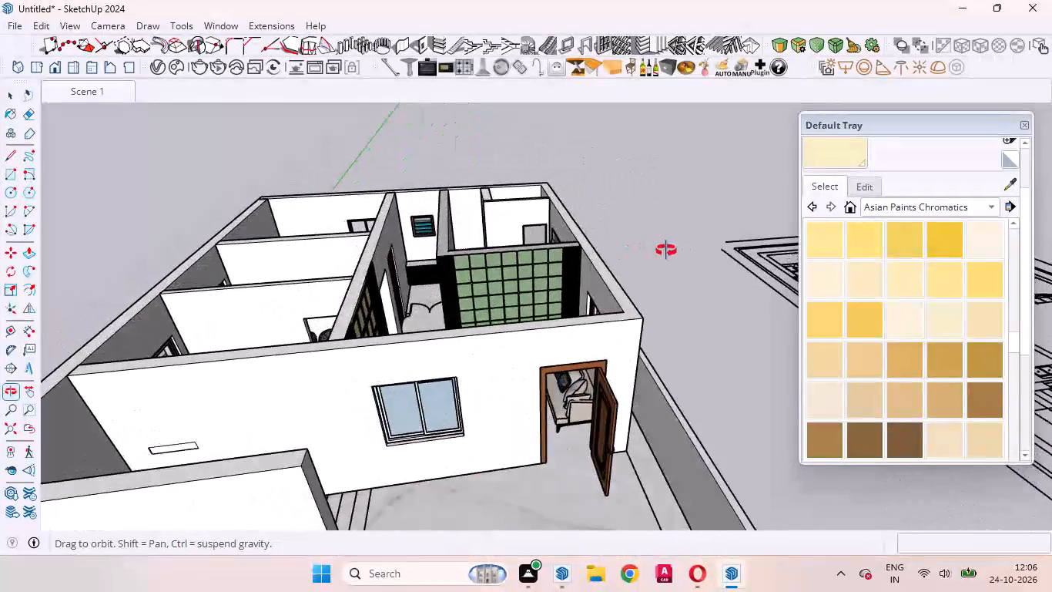
middle_click_drag(666, 251, 366, 279)
scroll(370, 264, "up", 16)
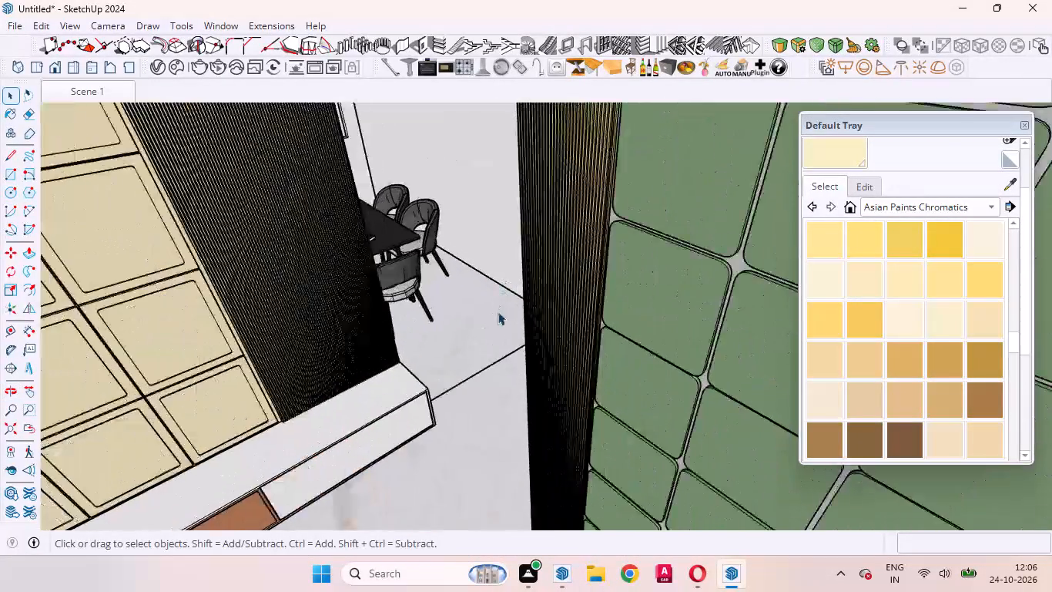
middle_click_drag(494, 318, 340, 351)
scroll(364, 325, "up", 1)
scroll(673, 270, "down", 20)
scroll(673, 270, "down", 11)
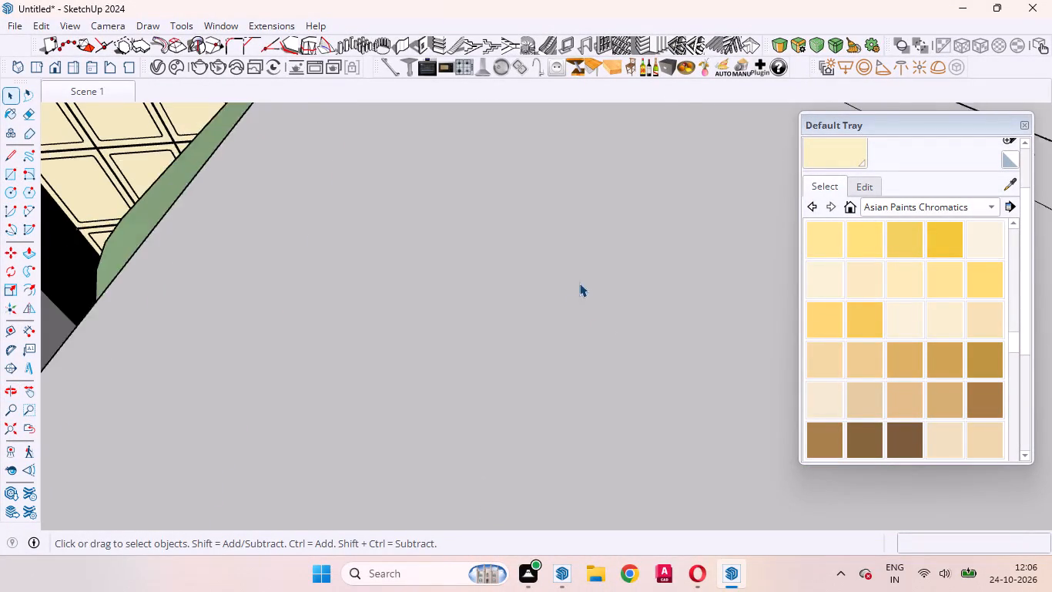
scroll(579, 283, "down", 20)
scroll(579, 283, "down", 7)
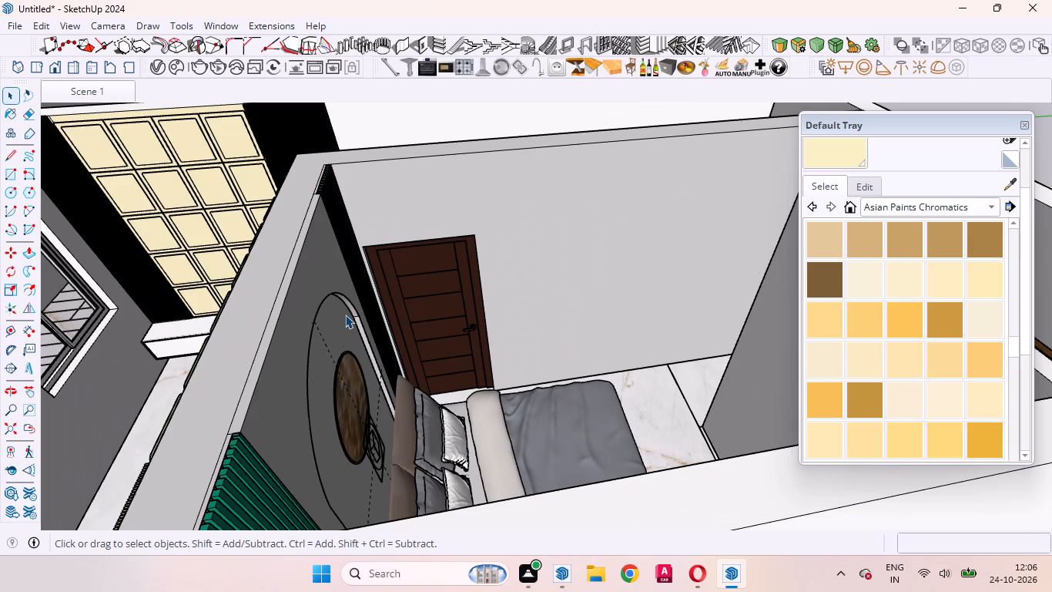
scroll(322, 306, "down", 18)
Paint the base cabinet below the square panels with the current cream, leaving its niche in wood.
scroll(263, 140, "up", 15)
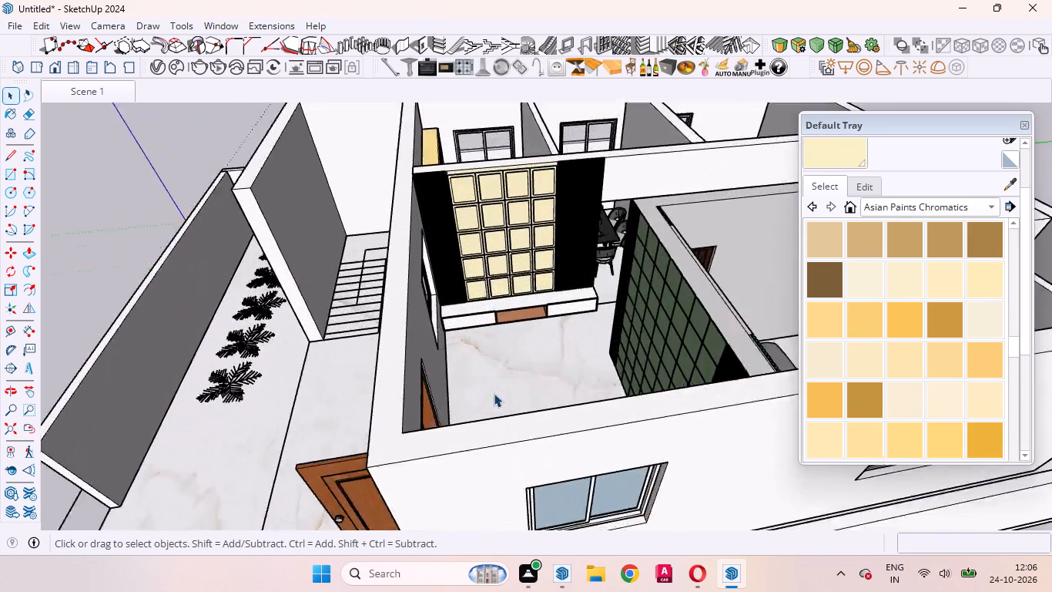
scroll(494, 393, "up", 2)
middle_click_drag(486, 316, 471, 312)
scroll(473, 299, "up", 16)
middle_click_drag(526, 284, 520, 197)
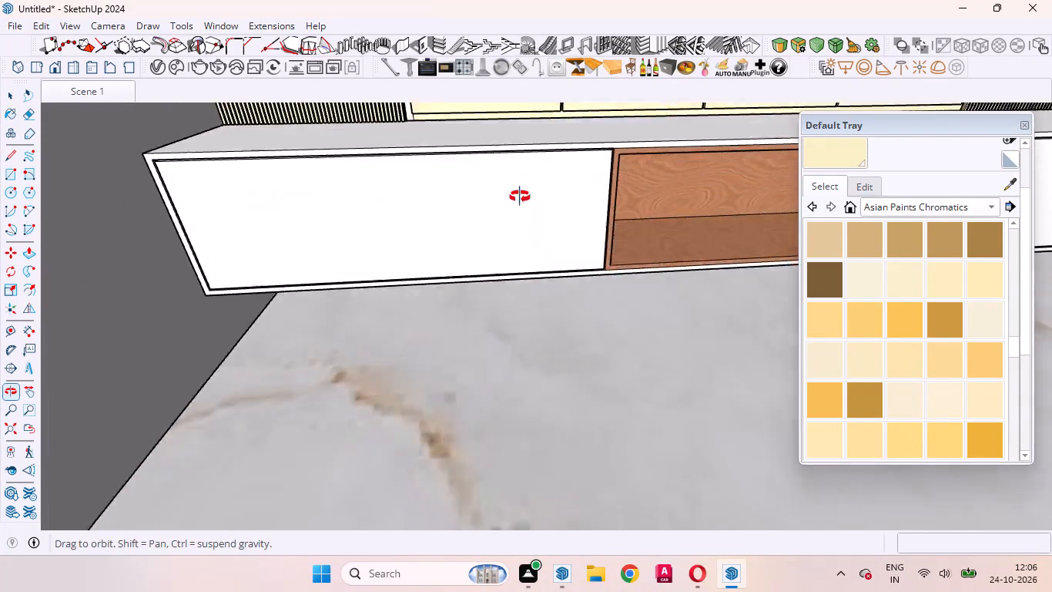
middle_click_drag(520, 197, 561, 277)
scroll(370, 183, "up", 6)
middle_click_drag(443, 308, 369, 250)
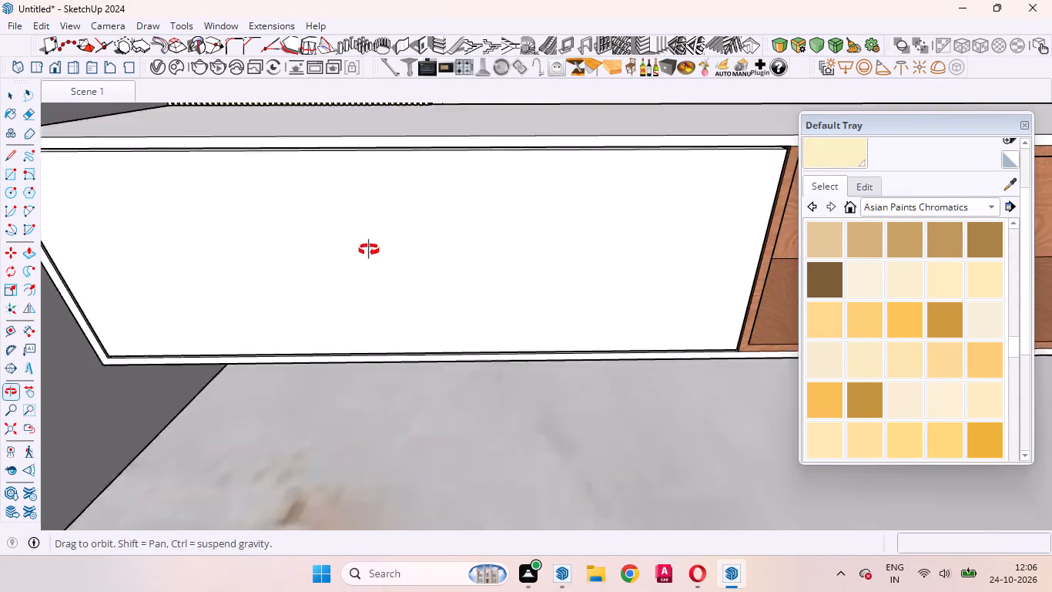
middle_click_drag(369, 250, 369, 239)
scroll(365, 234, "down", 4)
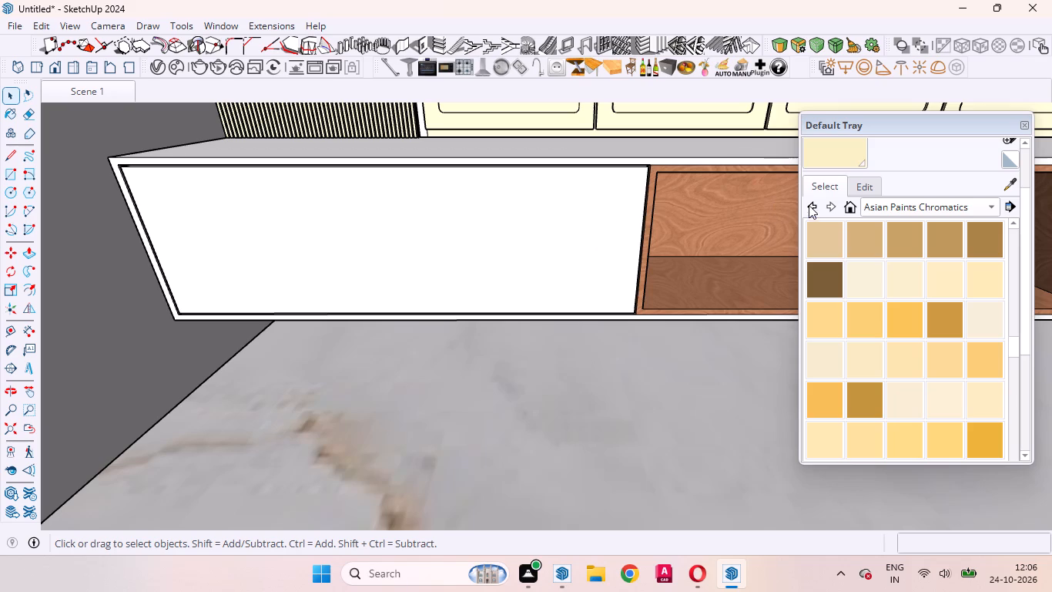
scroll(665, 247, "up", 4)
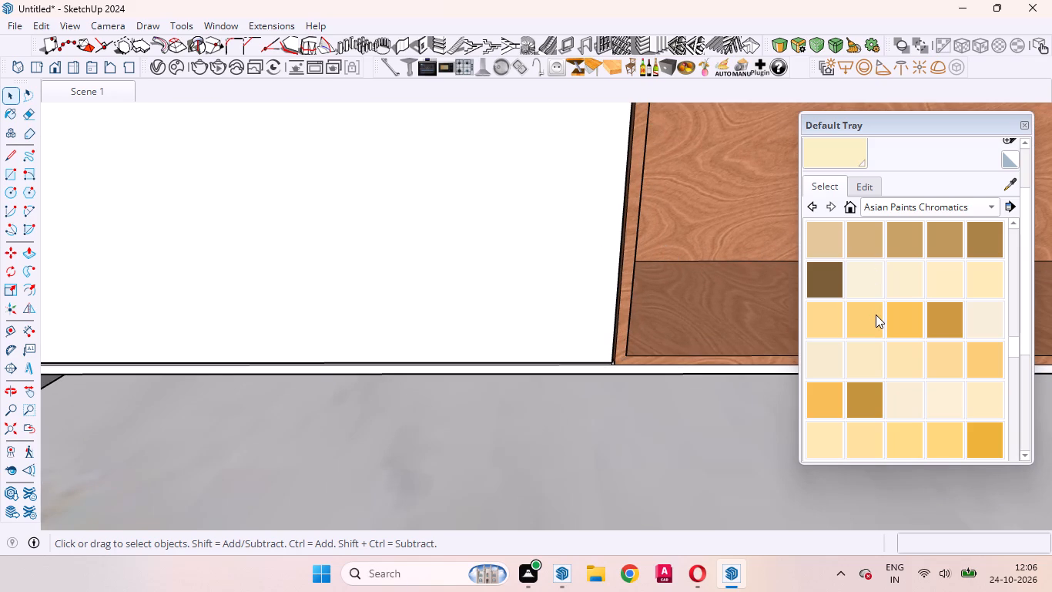
scroll(1009, 281, "down", 7)
scroll(940, 349, "down", 4)
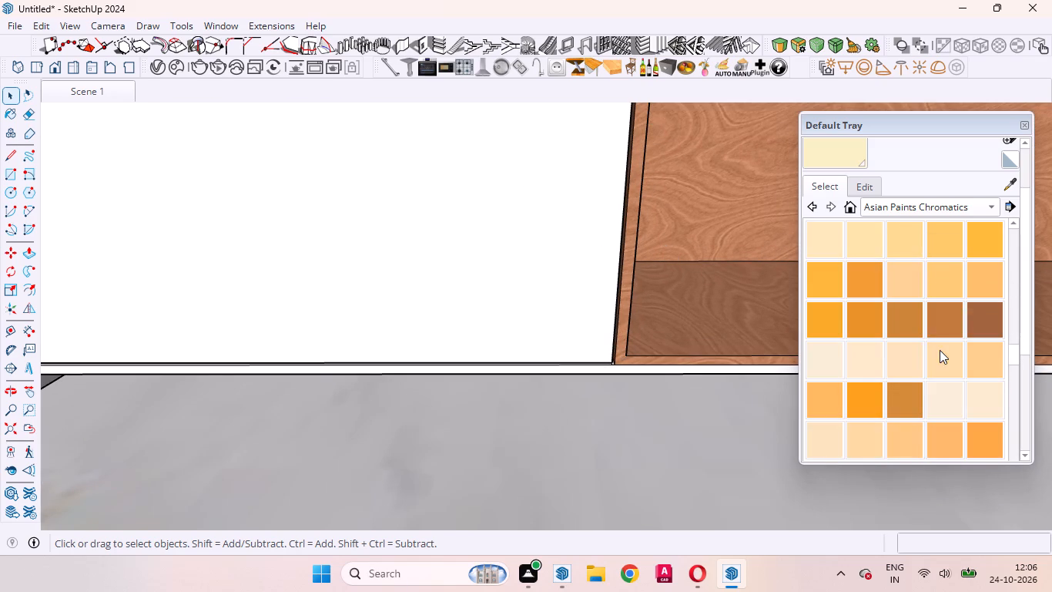
left_click(813, 158)
left_click(471, 179)
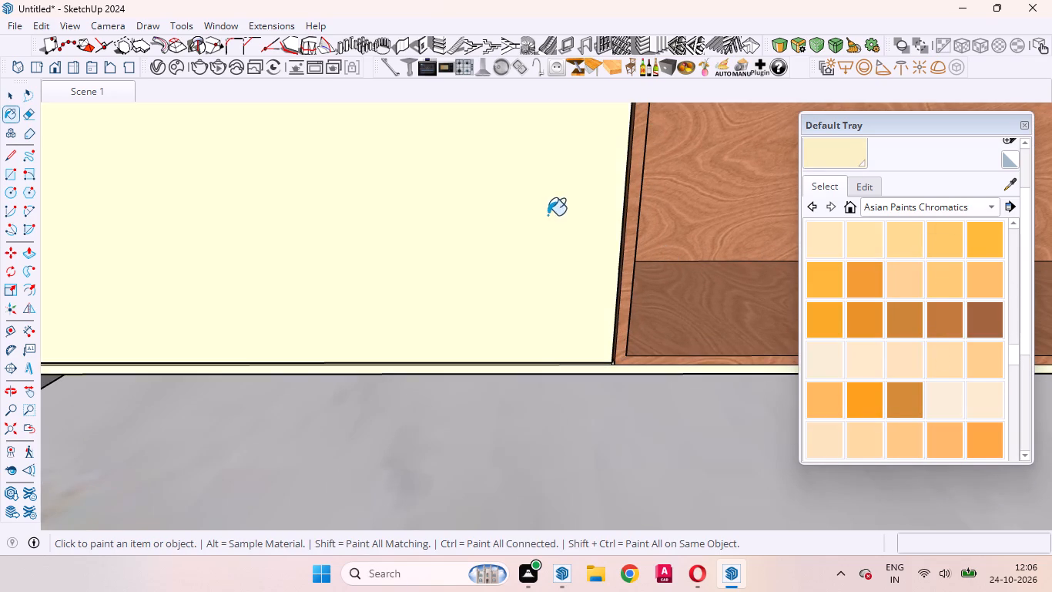
Apply the same cream at the thin drawer-front edge beside the wood niche.
middle_click_drag(549, 217, 597, 439)
scroll(567, 332, "down", 13)
middle_click_drag(625, 348, 556, 241)
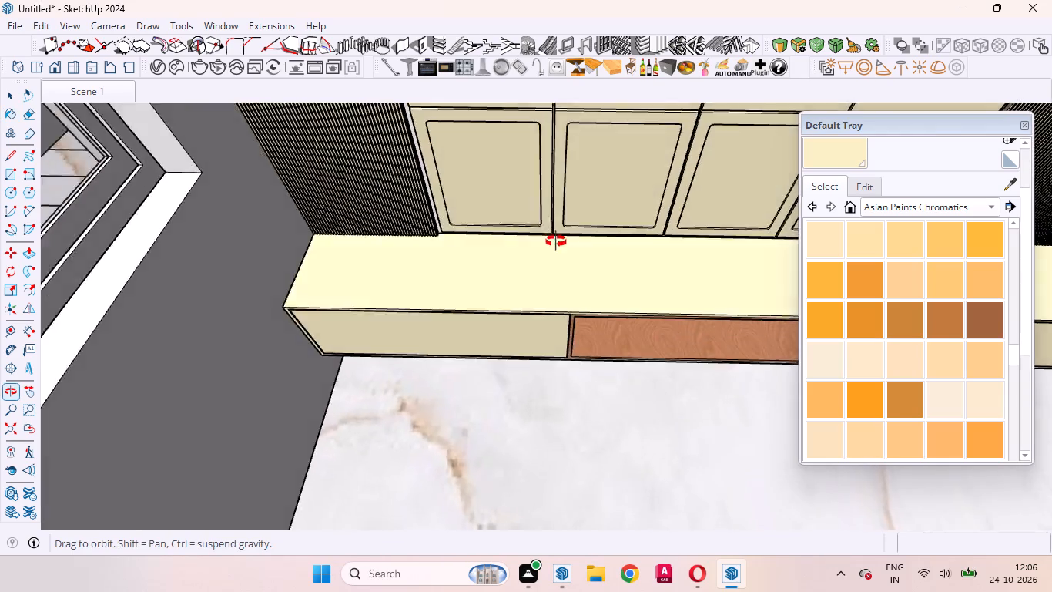
middle_click_drag(556, 241, 526, 126)
scroll(615, 258, "up", 18)
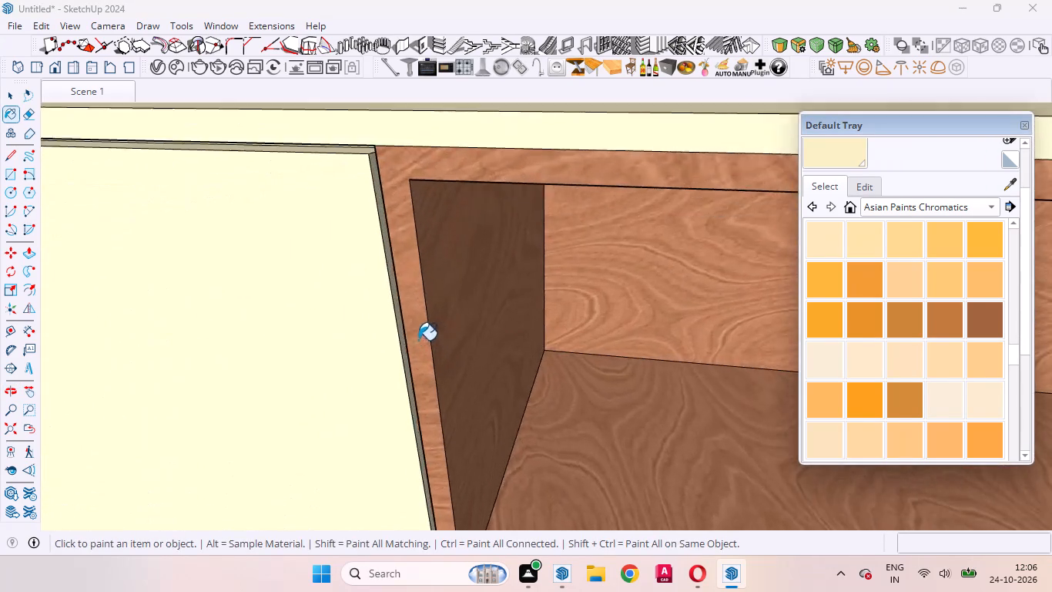
scroll(418, 340, "up", 10)
left_click(380, 252)
scroll(447, 231, "down", 9)
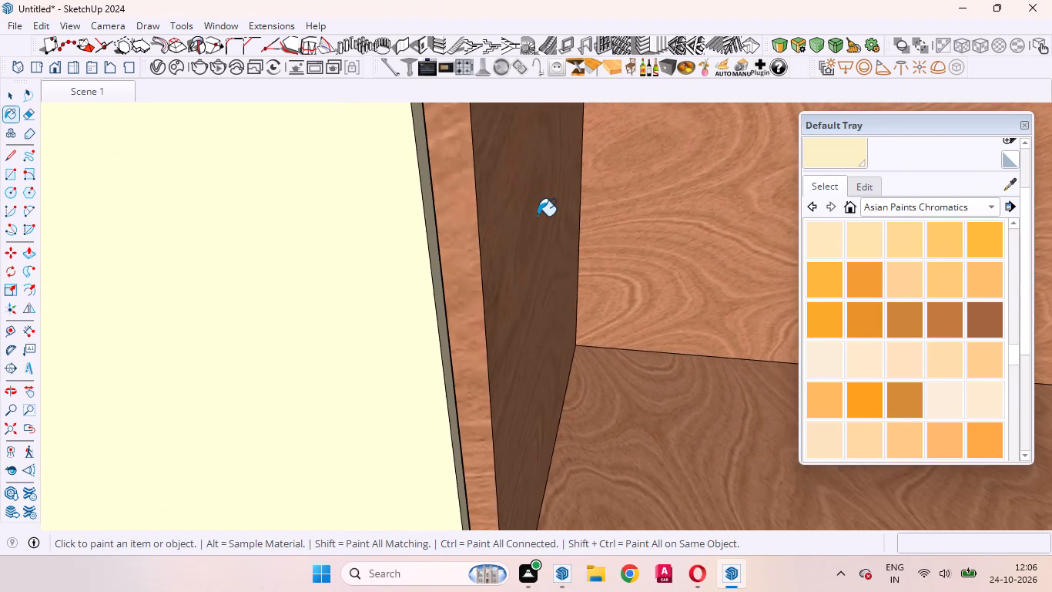
Erase the two window-side square panels of the bottom row showing beneath the base cabinet.
scroll(538, 216, "down", 14)
middle_click_drag(434, 327, 615, 266)
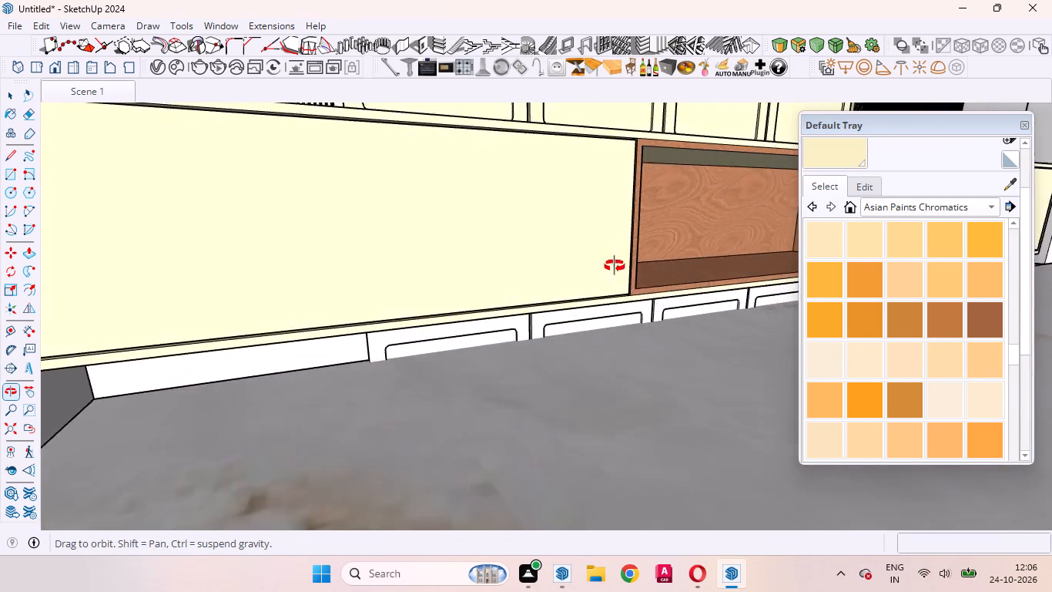
middle_click_drag(615, 266, 599, 224)
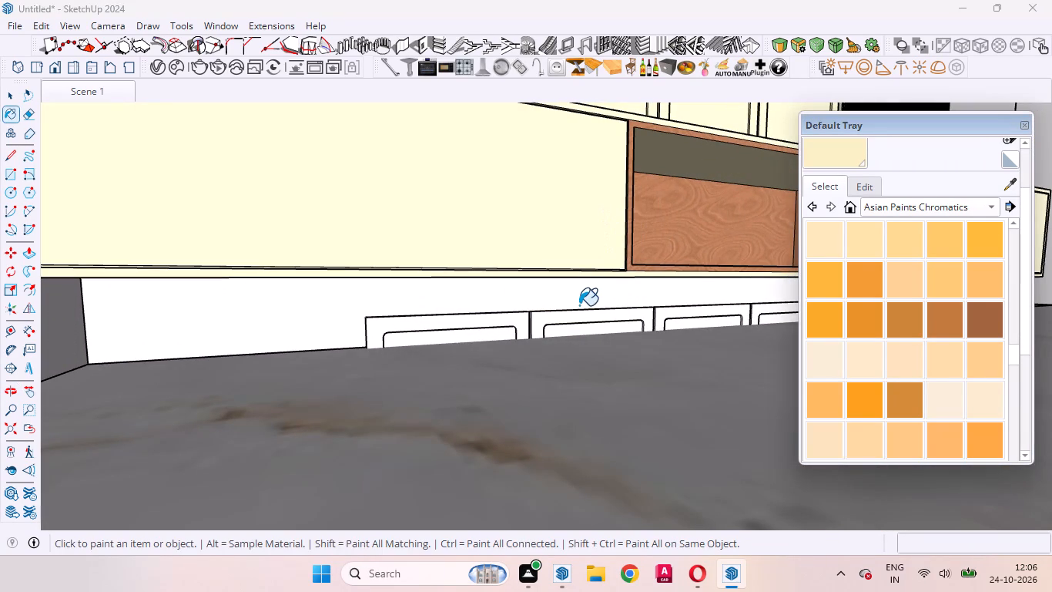
key("space")
left_click(508, 328)
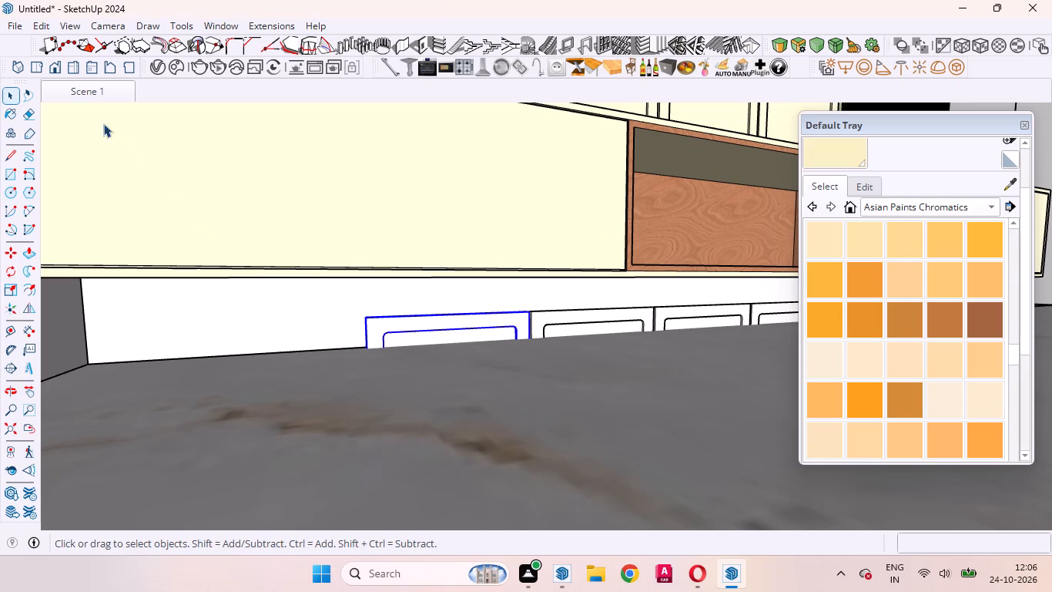
left_click(34, 112)
left_click(477, 326)
left_click(576, 322)
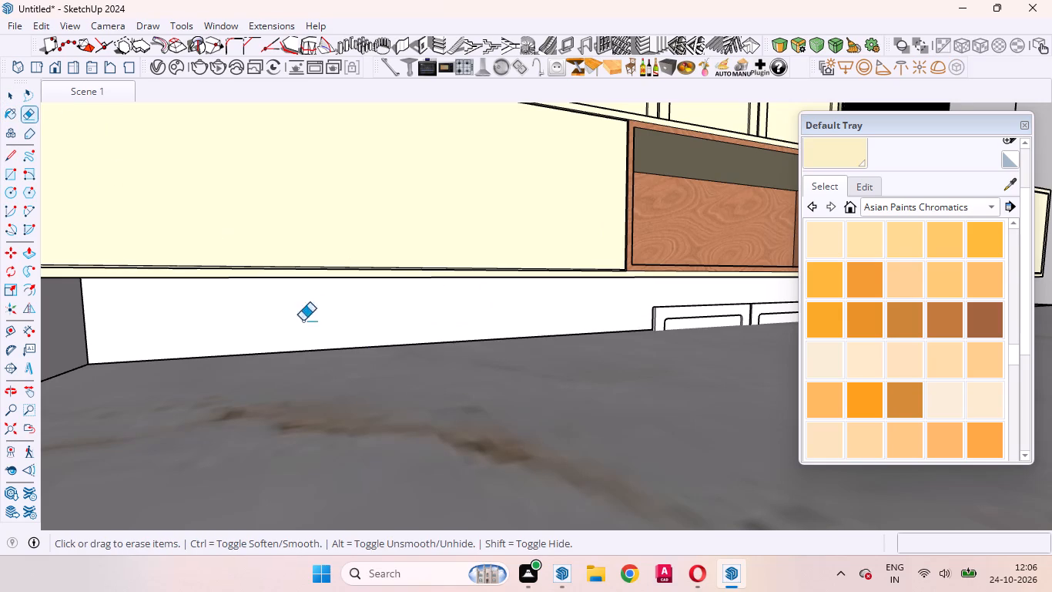
Erase the third square panel of the bottom row beneath the base cabinet.
scroll(192, 315, "down", 9)
left_click(514, 311)
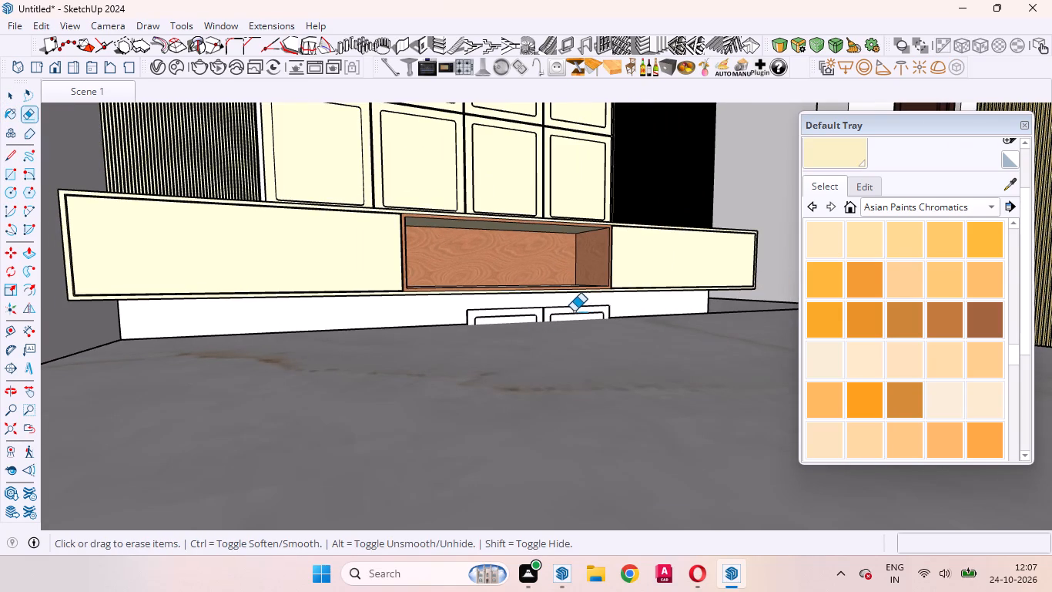
scroll(523, 311, "up", 10)
left_click(466, 309)
scroll(500, 304, "up", 2)
scroll(500, 304, "down", 1)
scroll(500, 304, "up", 7)
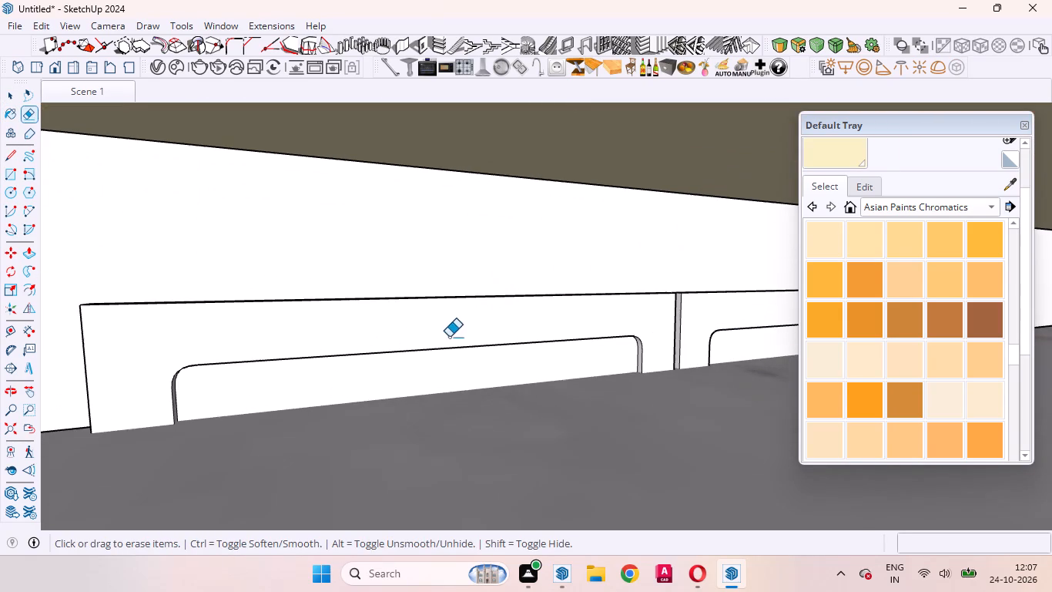
left_click(447, 337)
key("space")
left_click(462, 322)
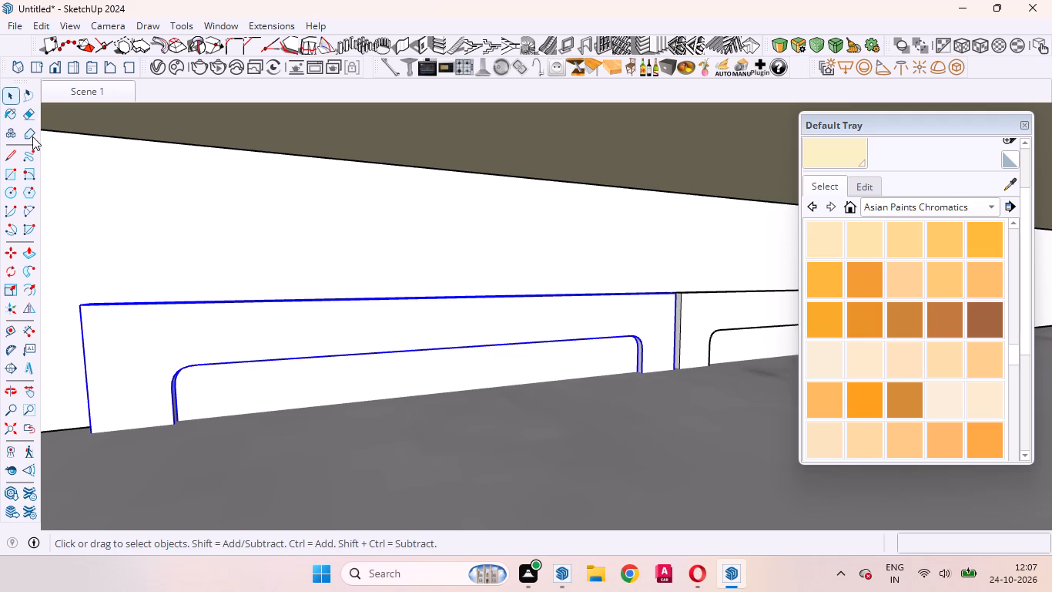
left_click(28, 116)
left_click(424, 344)
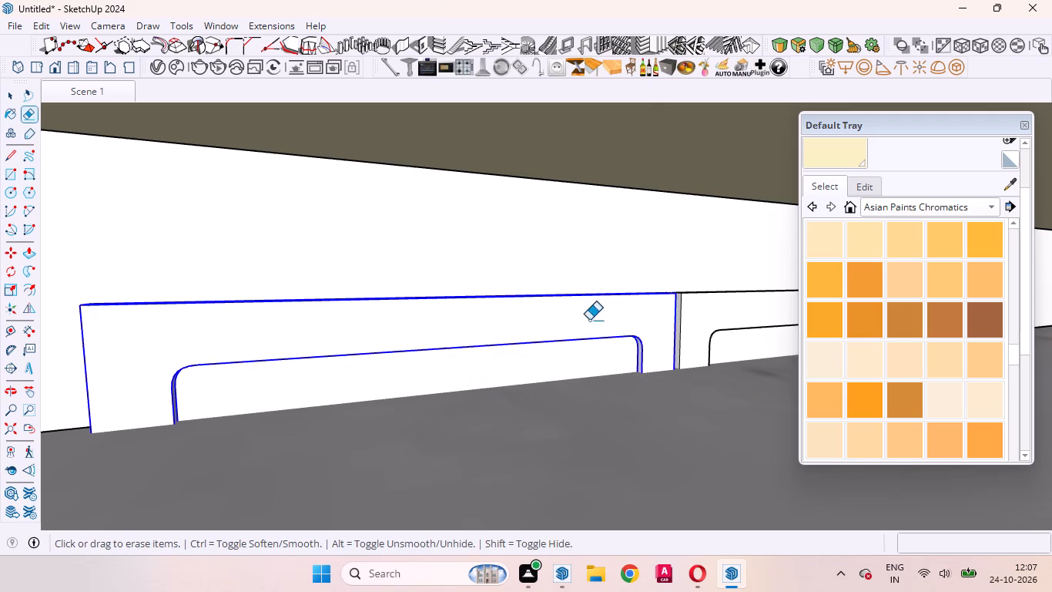
key("space")
right_click(496, 310)
left_click(535, 29)
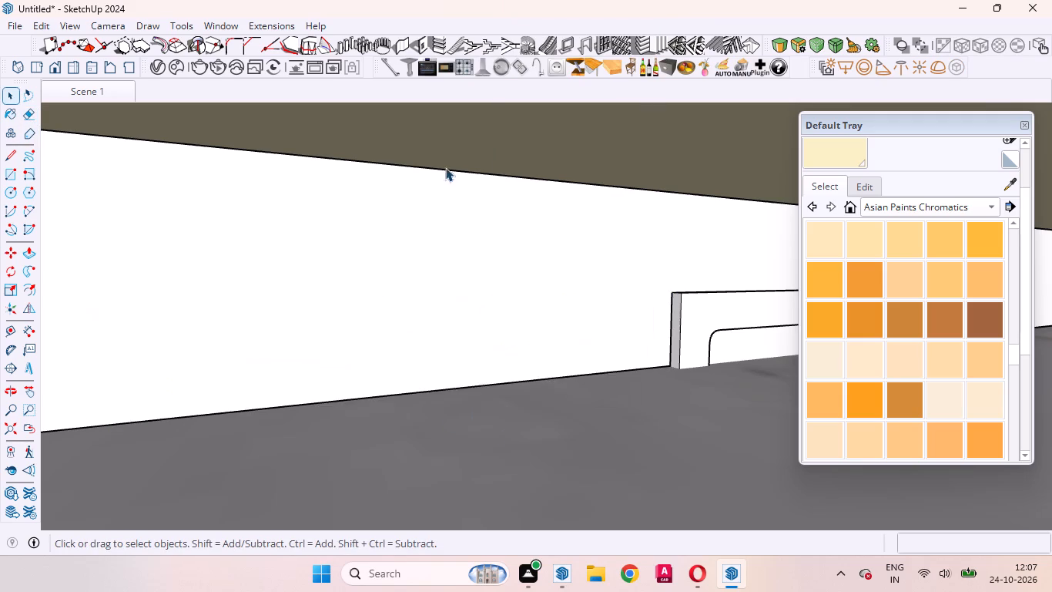
Erase the last remaining square panel beneath the base cabinet, nearest the dining side.
scroll(313, 325, "down", 4)
left_click(602, 334)
right_click(604, 334)
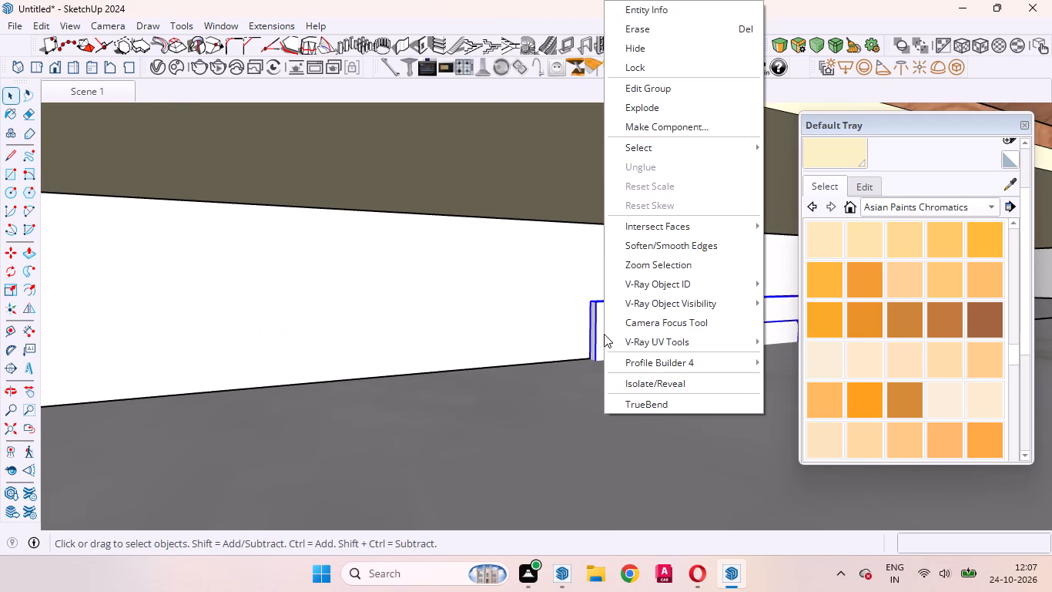
left_click(634, 29)
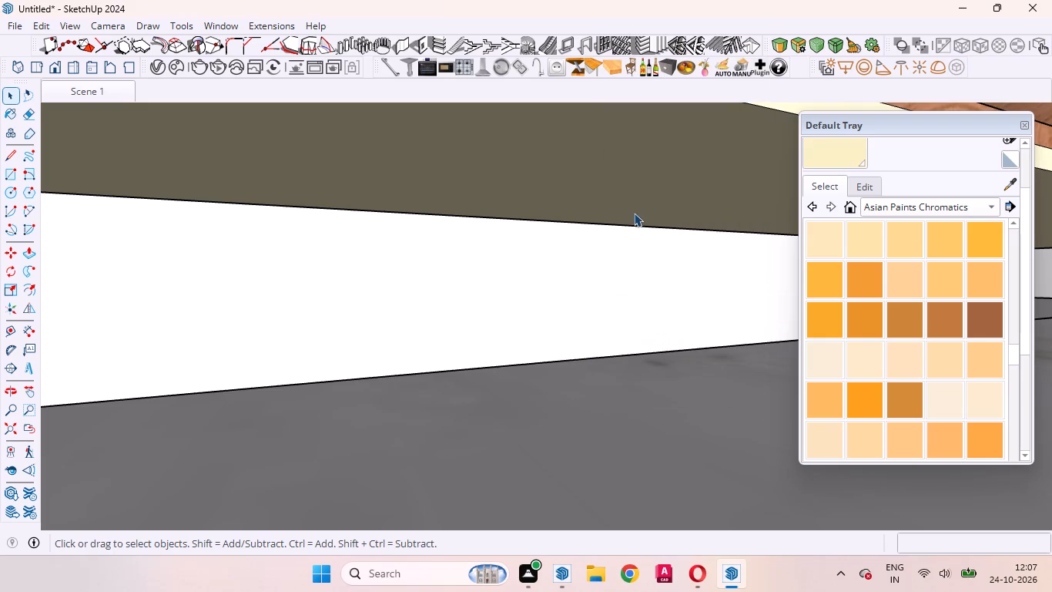
Examine the cleared wall strip beneath the base cabinet and the lower edge and corner of the wood niche.
middle_click_drag(634, 215, 624, 368)
scroll(615, 343, "down", 15)
scroll(648, 358, "up", 7)
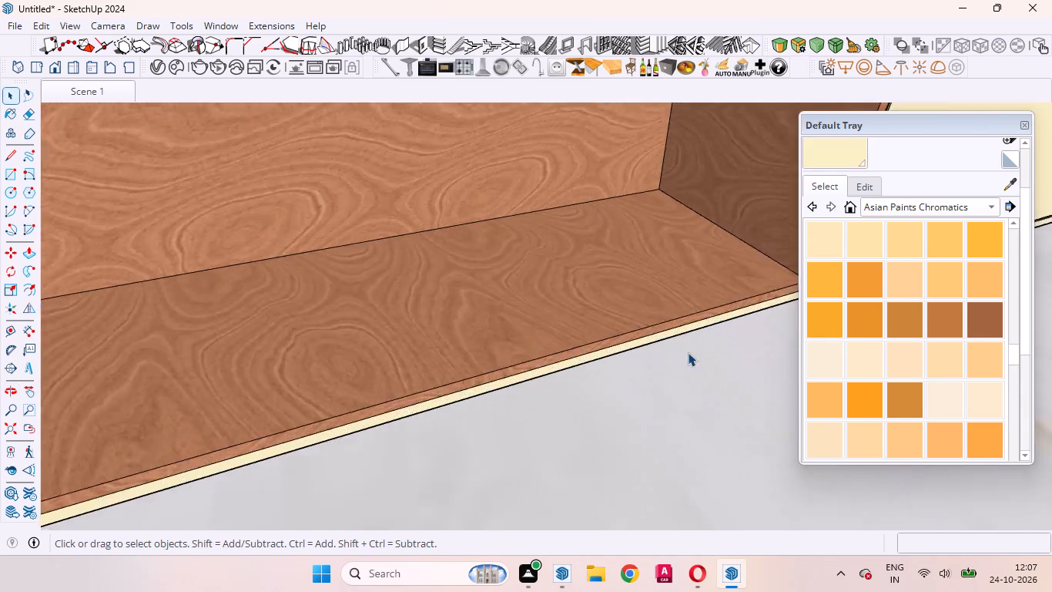
scroll(688, 352, "up", 3)
middle_click_drag(679, 340, 544, 310)
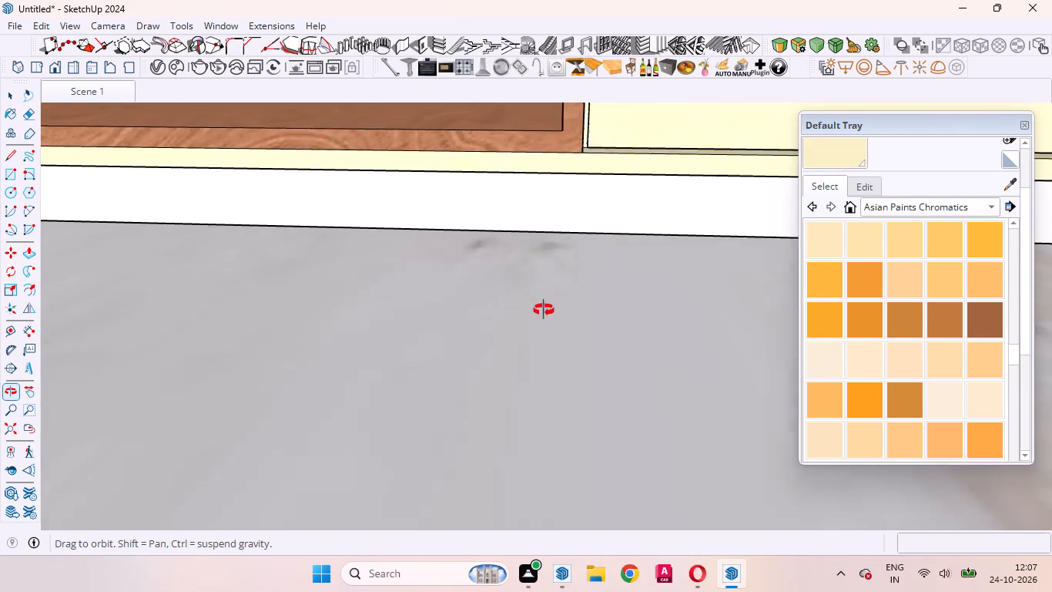
middle_click_drag(544, 310, 538, 342)
scroll(530, 306, "up", 9)
middle_click_drag(543, 324, 636, 265)
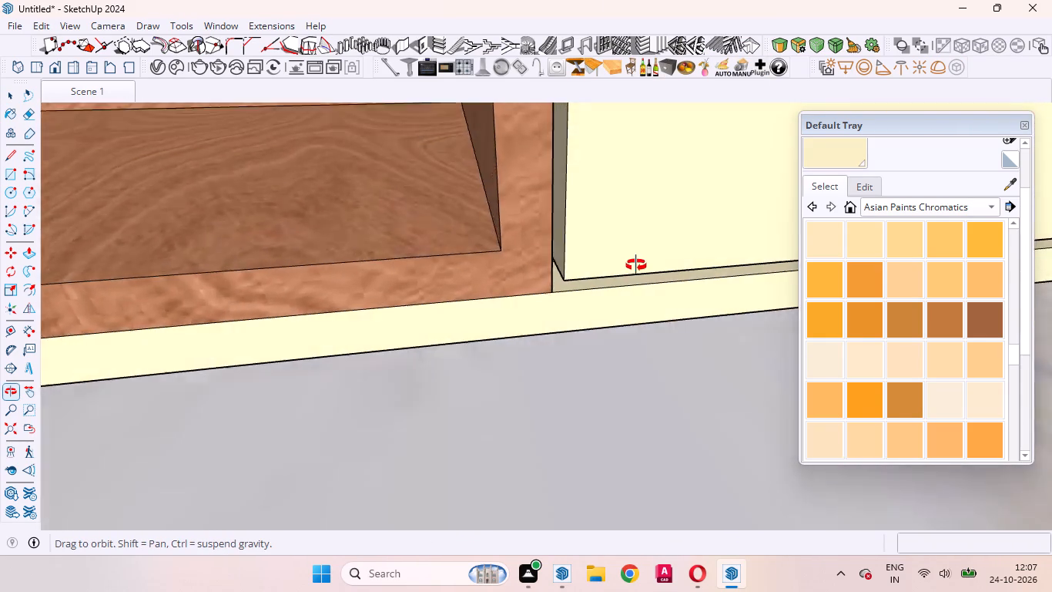
middle_click_drag(636, 265, 666, 207)
scroll(658, 277, "down", 3)
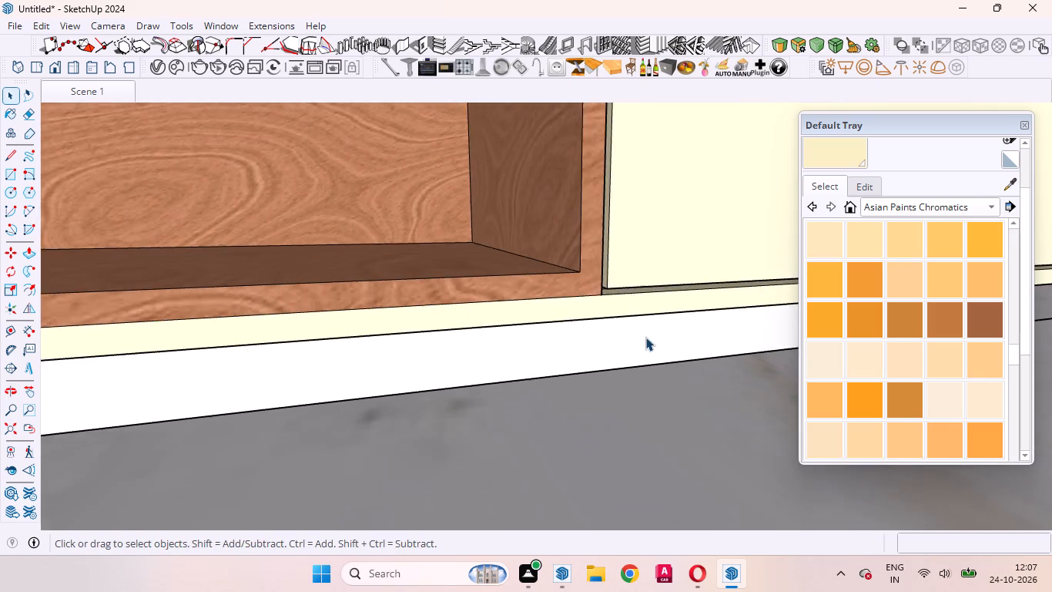
scroll(645, 337, "down", 16)
scroll(525, 318, "up", 4)
Sample the wood grain material from the back of the cabinet niche.
middle_click_drag(524, 322, 484, 252)
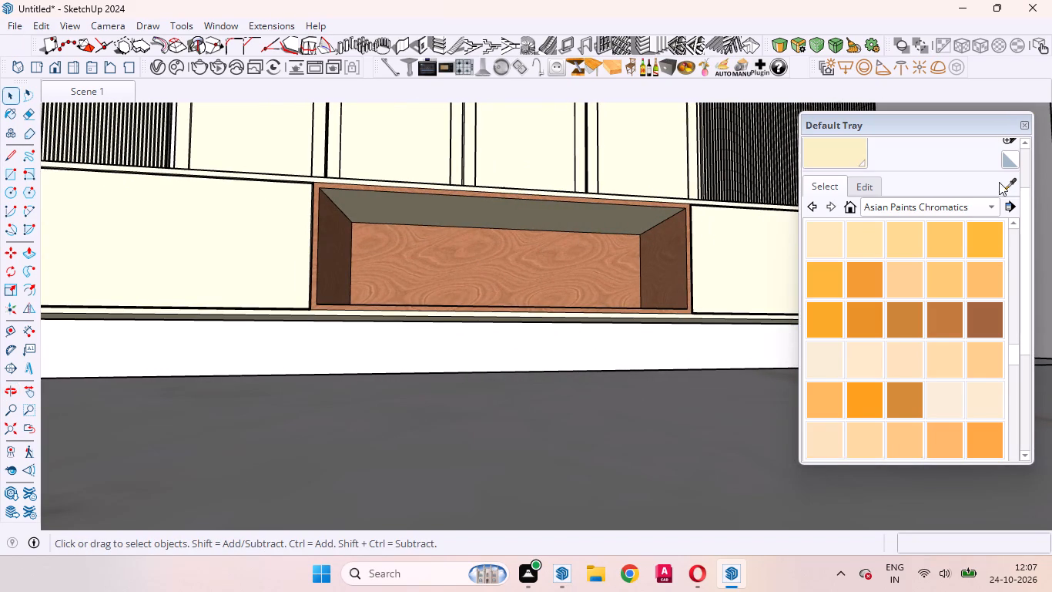
left_click(1009, 185)
left_click(584, 261)
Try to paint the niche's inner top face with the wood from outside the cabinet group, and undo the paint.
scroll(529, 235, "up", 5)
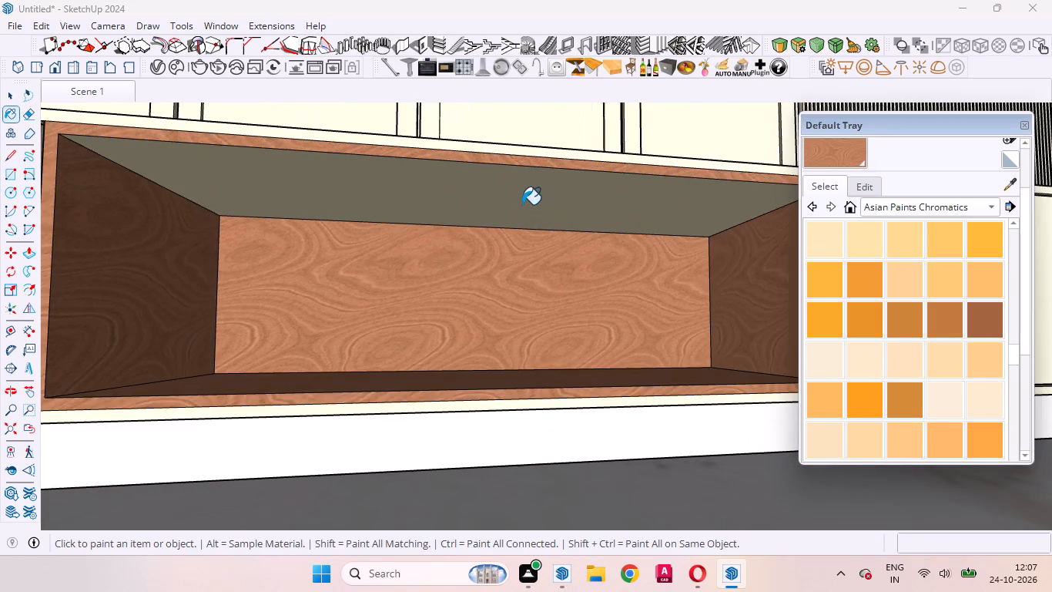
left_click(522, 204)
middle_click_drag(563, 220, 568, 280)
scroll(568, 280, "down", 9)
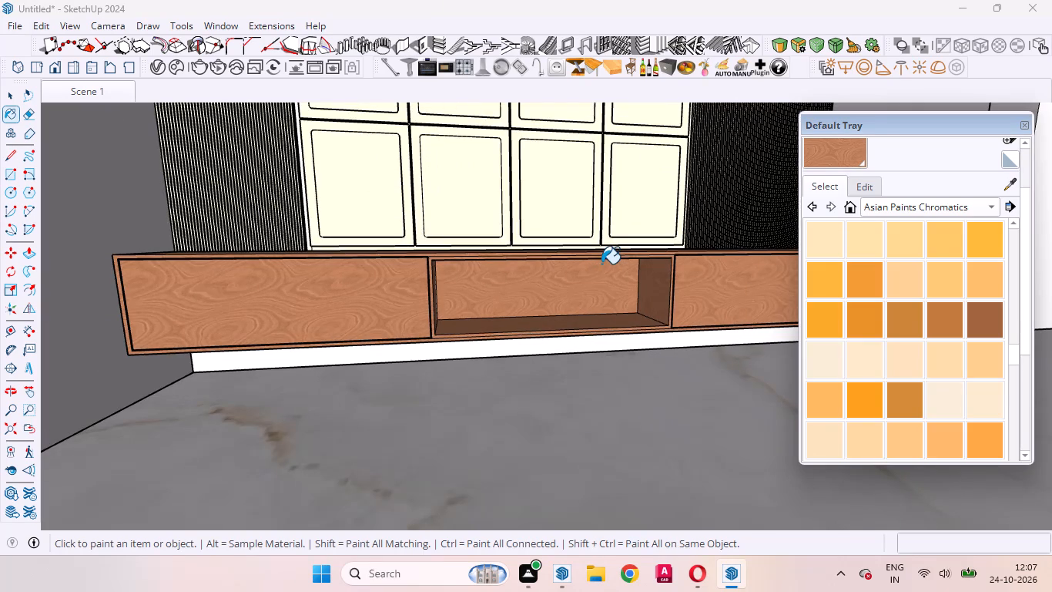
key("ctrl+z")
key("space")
Inside the base cabinet group, paint the niche's inner top face with the sampled wood and leave the group.
scroll(571, 289, "up", 8)
middle_click_drag(561, 288, 560, 226)
scroll(558, 199, "up", 4)
triple_click(558, 187)
left_click(528, 182)
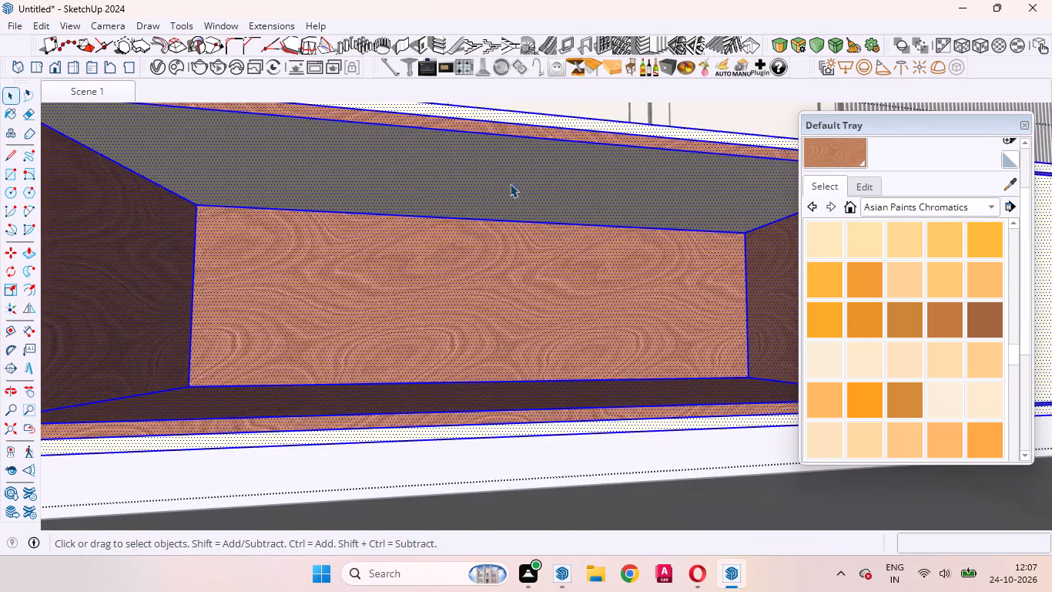
left_click(850, 158)
left_click(591, 190)
middle_click_drag(605, 197, 609, 335)
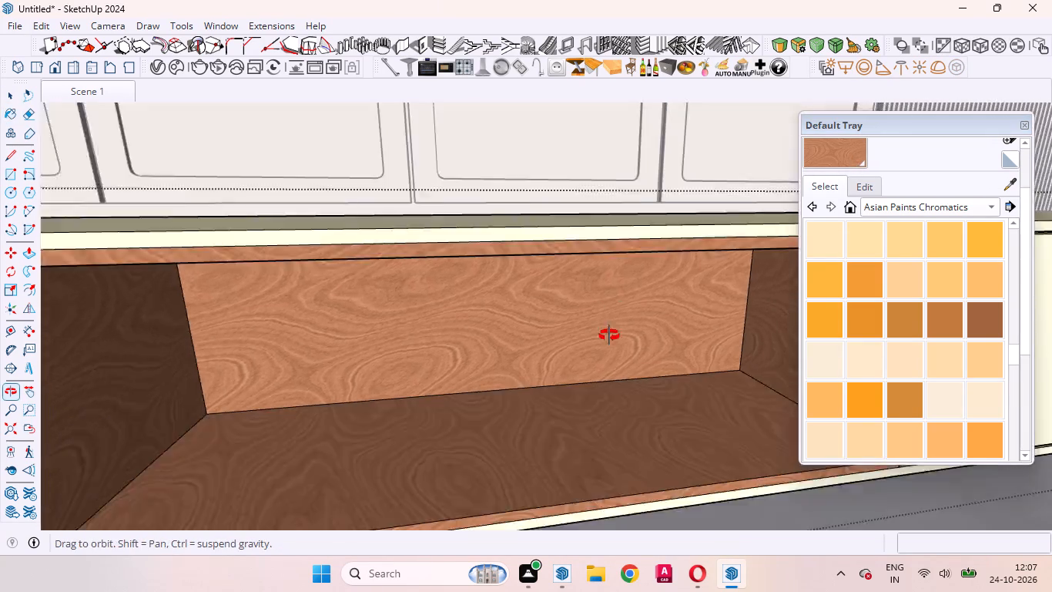
middle_click_drag(609, 335, 609, 357)
key("space")
scroll(565, 367, "down", 20)
scroll(565, 367, "down", 7)
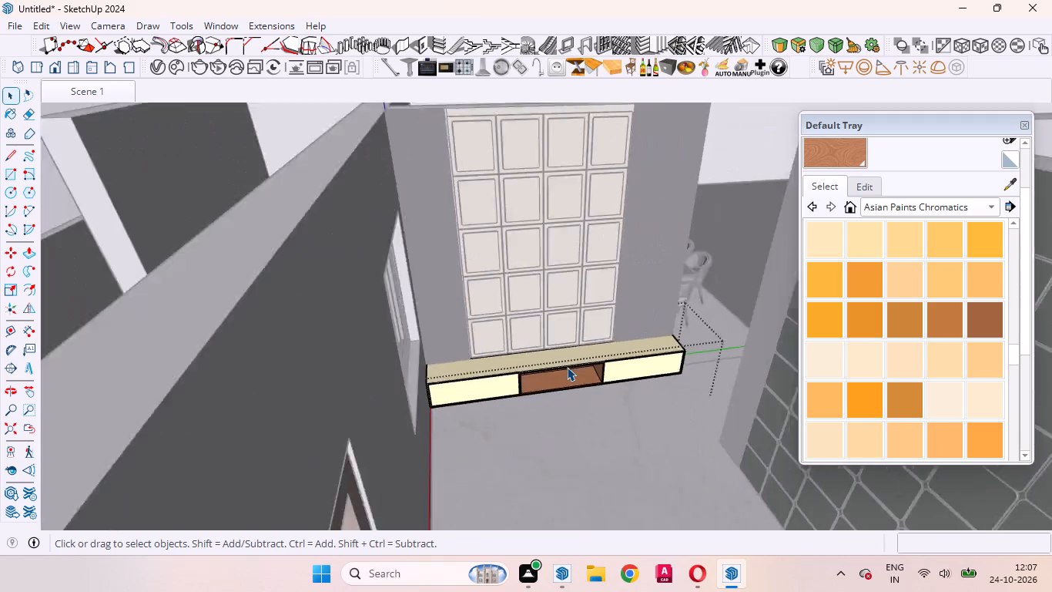
scroll(567, 367, "down", 12)
left_click(220, 257)
left_click(261, 277)
Inside the base cabinet group, push the wood niche frame's front face back about 11/16" to sit flush within the recess.
scroll(640, 358, "up", 9)
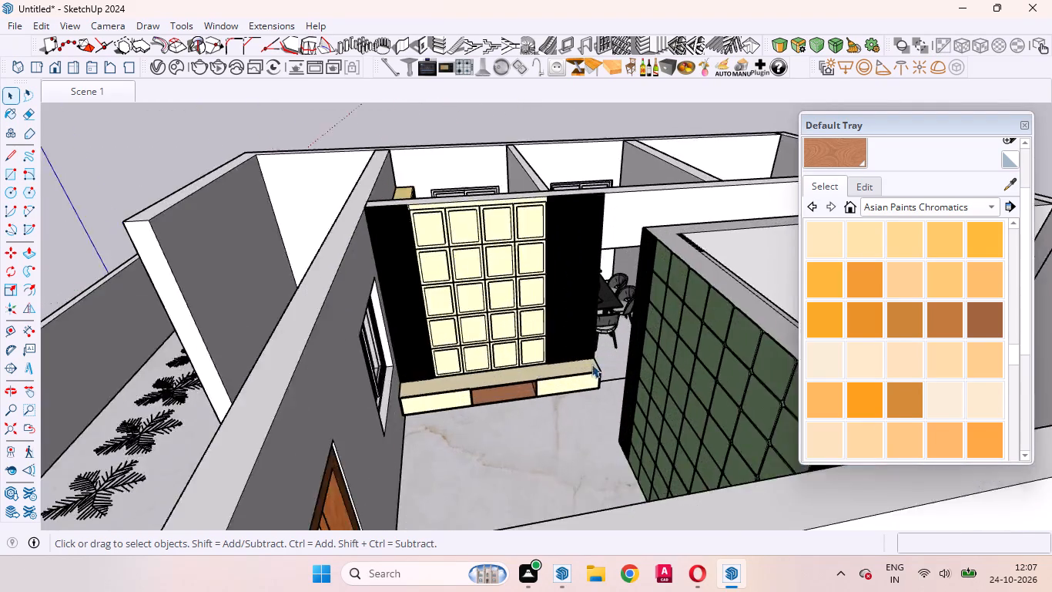
scroll(591, 364, "up", 20)
scroll(591, 364, "up", 1)
middle_click_drag(441, 474, 407, 405)
scroll(387, 351, "up", 3)
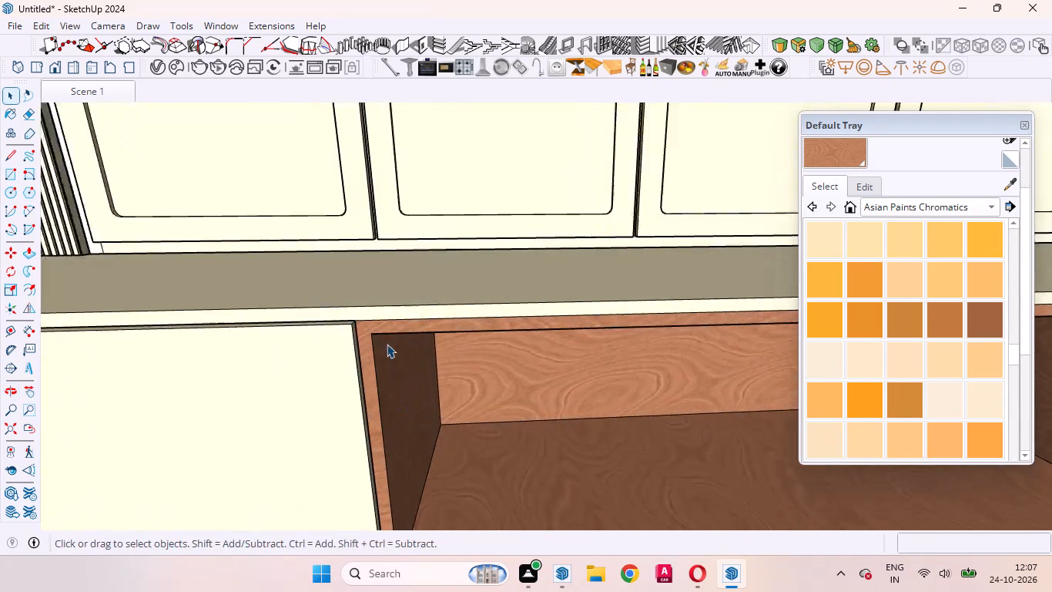
scroll(387, 344, "up", 6)
left_click(360, 327)
double_click(357, 327)
left_click(353, 328)
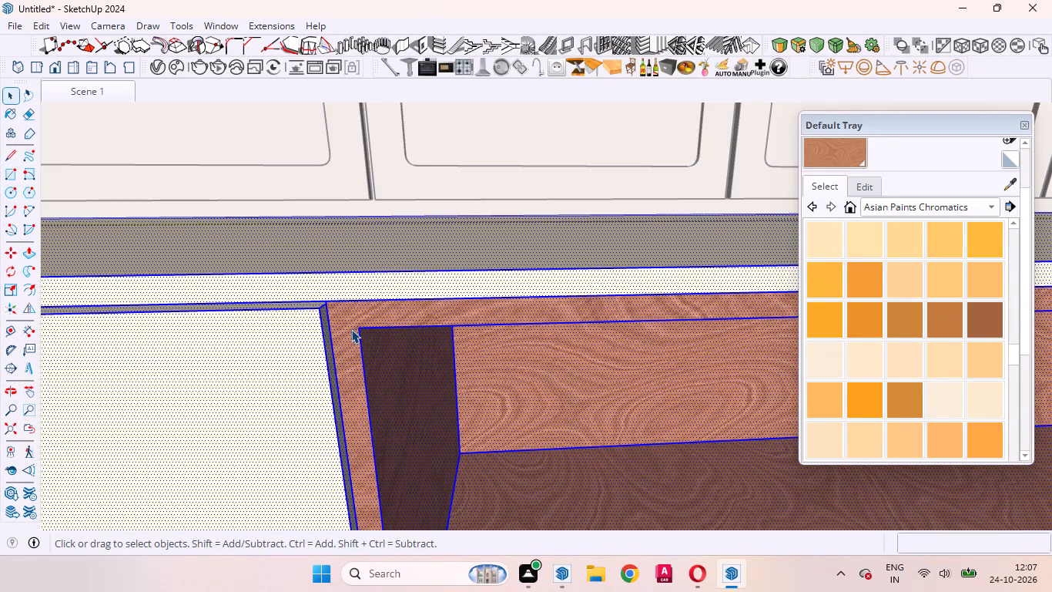
left_click(351, 329)
left_click(347, 335)
scroll(356, 334, "down", 10)
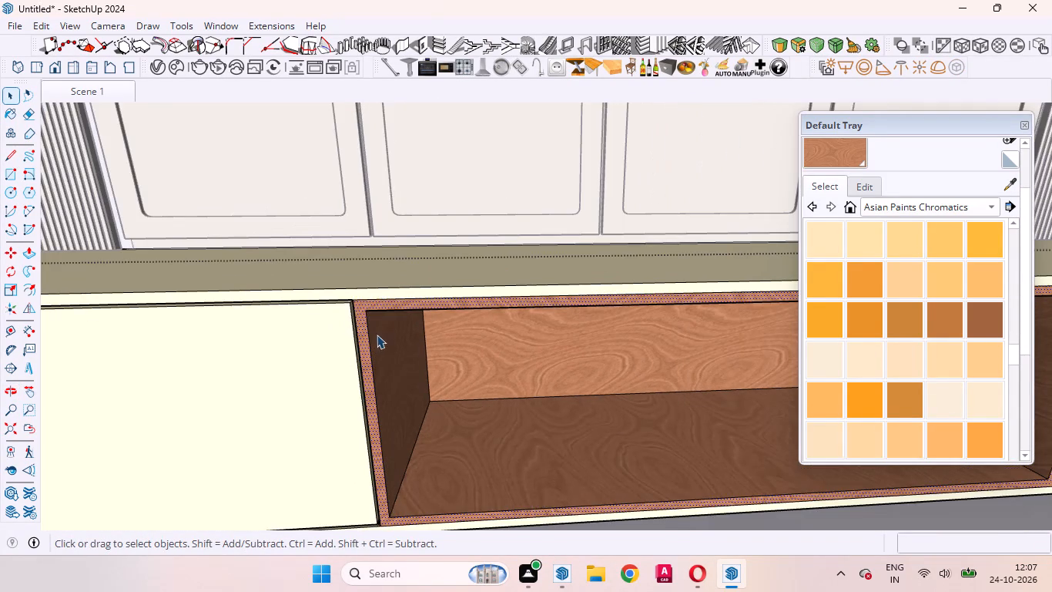
middle_click_drag(323, 375, 193, 400)
scroll(240, 363, "up", 16)
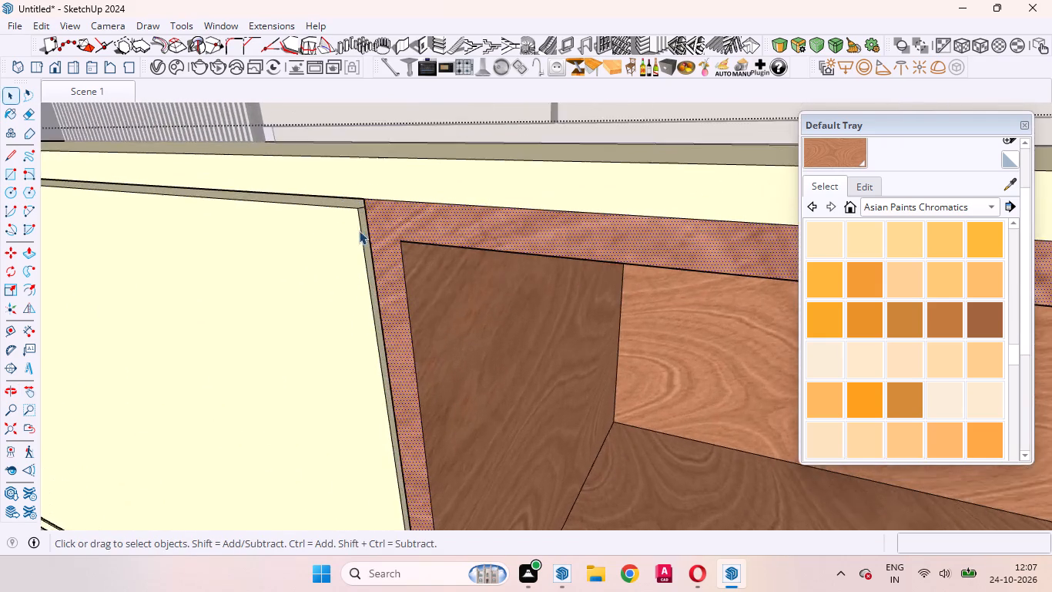
scroll(359, 230, "up", 14)
middle_click_drag(368, 227, 655, 77)
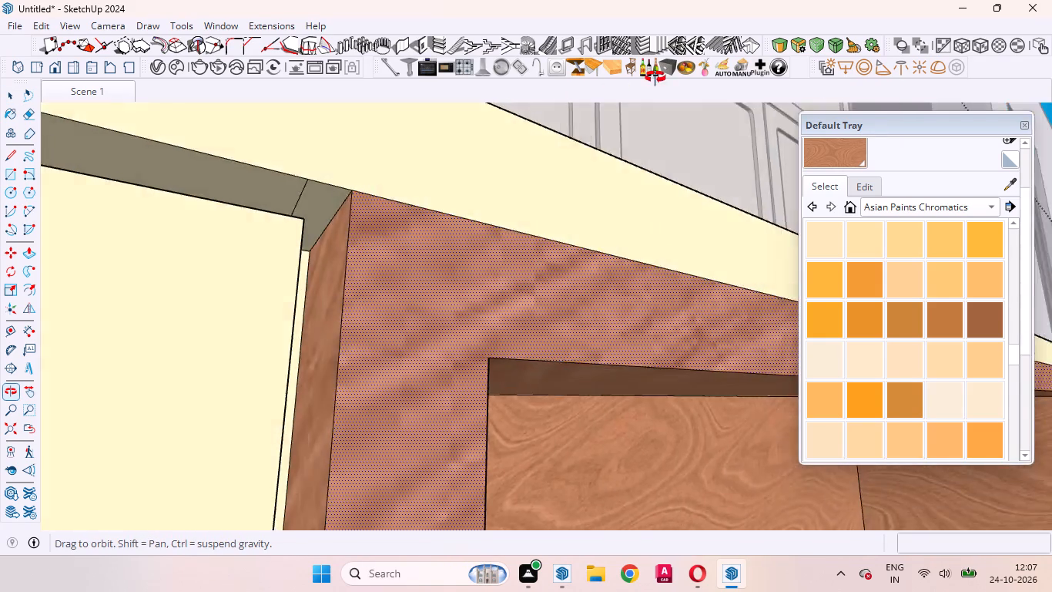
middle_click_drag(655, 77, 601, 164)
key("p")
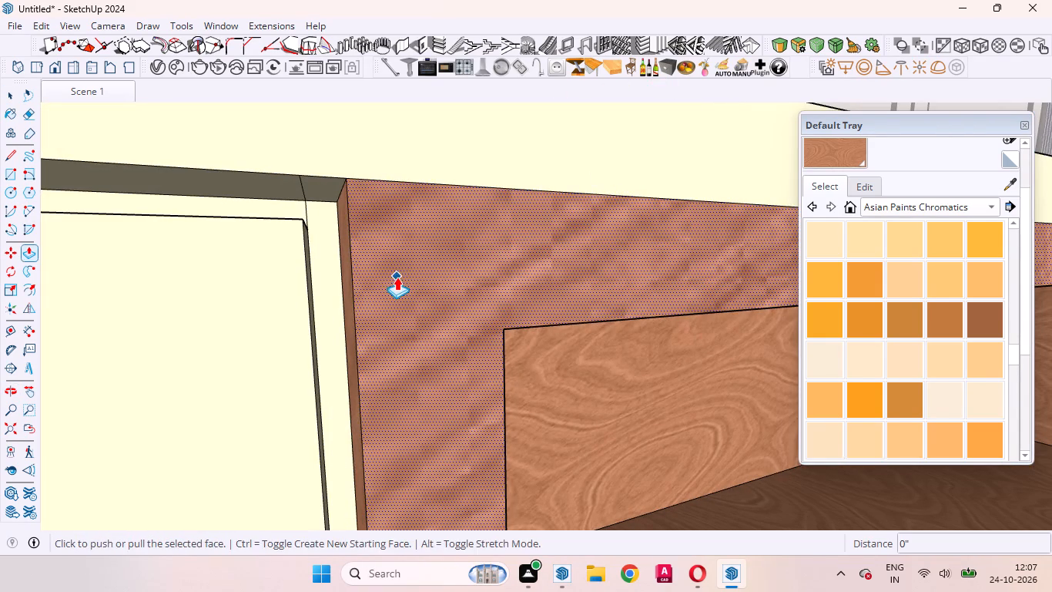
left_click_drag(396, 277, 334, 263)
key("space")
Sample the cream from the cabinet's left door and paint the exposed wood strip below the niche frame with it.
scroll(343, 275, "down", 19)
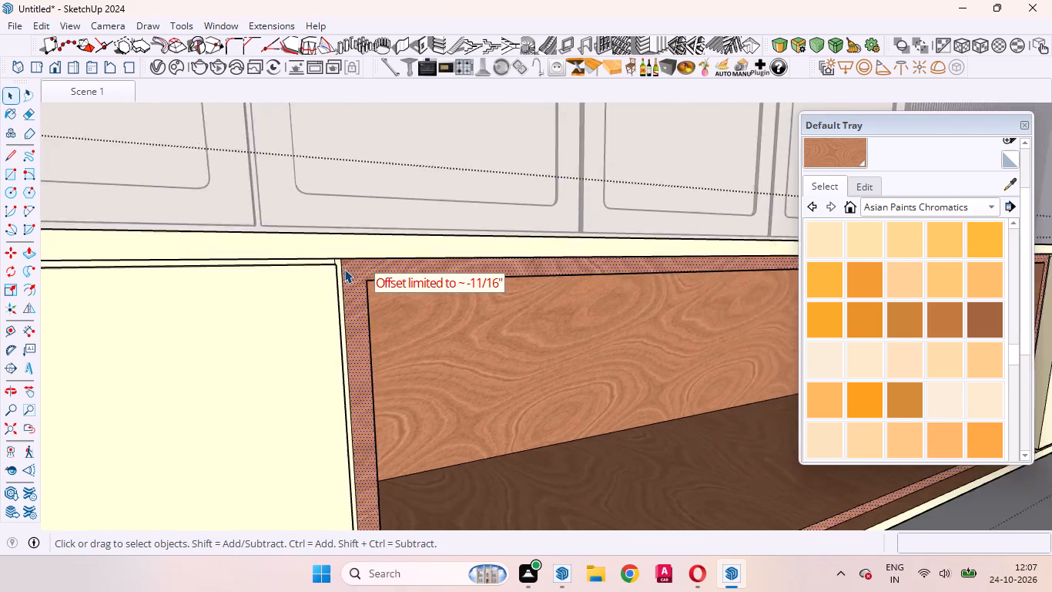
scroll(344, 269, "down", 12)
scroll(454, 342, "up", 5)
middle_click_drag(550, 384, 363, 444)
scroll(380, 371, "up", 1)
scroll(508, 248, "down", 2)
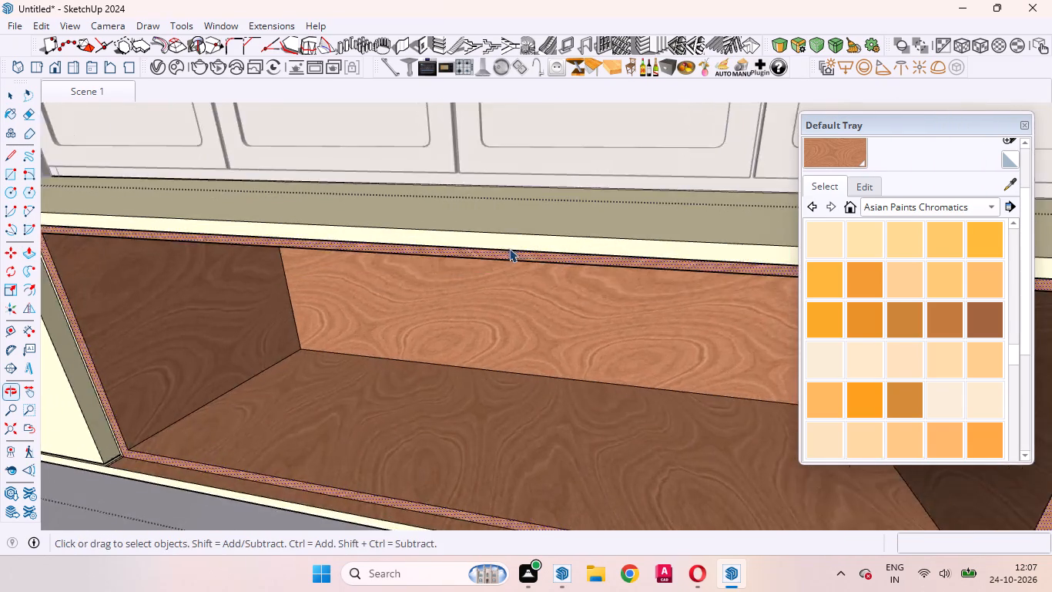
scroll(509, 248, "down", 8)
middle_click_drag(418, 298, 418, 398)
scroll(386, 308, "down", 5)
scroll(422, 358, "up", 10)
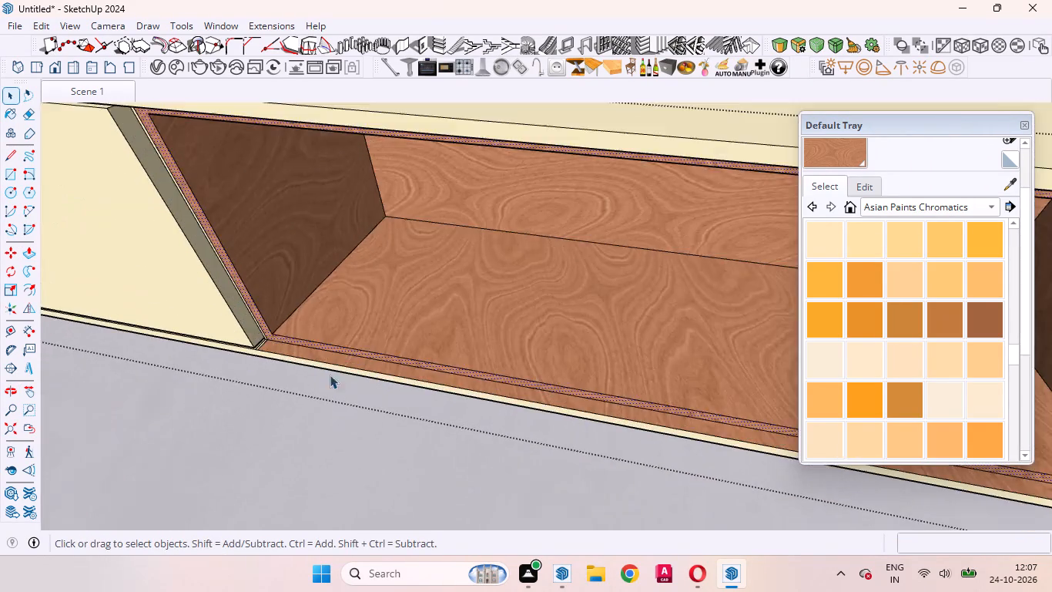
scroll(330, 375, "up", 7)
double_click(276, 347)
left_click(293, 351)
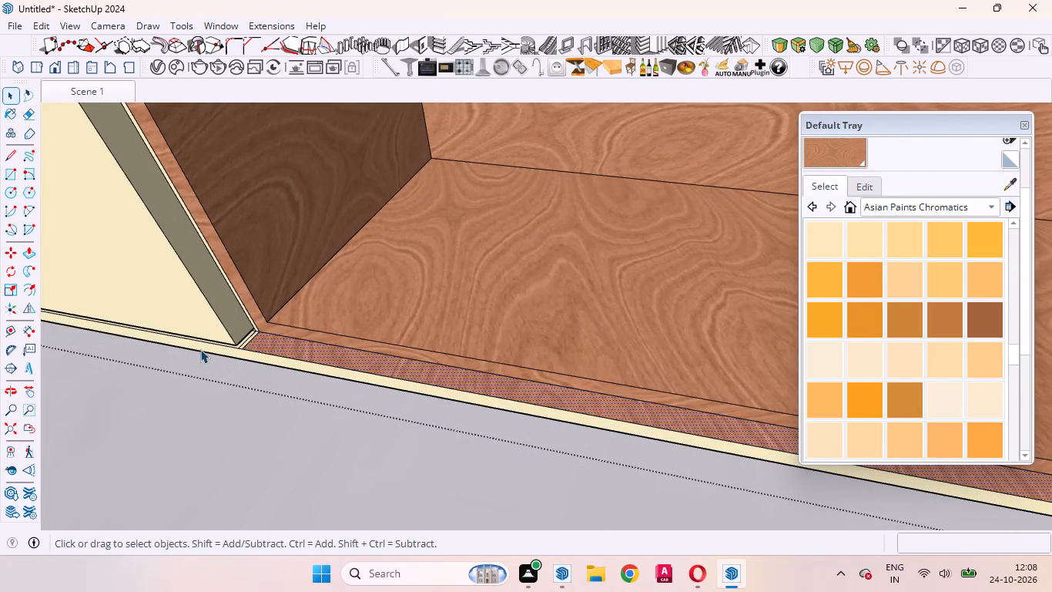
left_click(1010, 183)
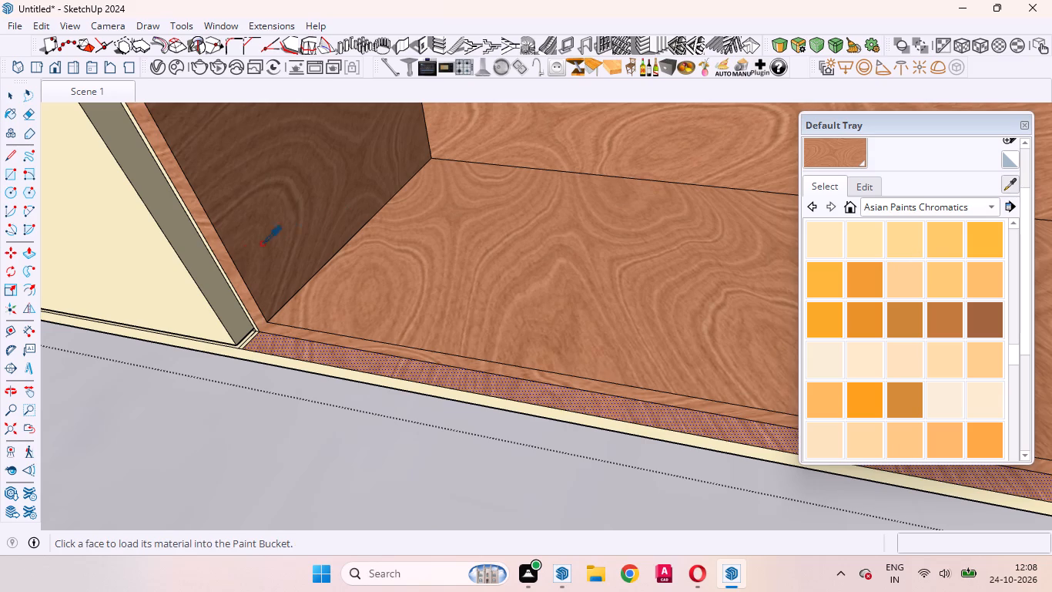
left_click(188, 280)
scroll(266, 339, "up", 5)
left_click(264, 358)
Paint the underside strip of the cabinet's top edge, directly above the niche frame, with the sampled cream.
scroll(401, 343, "down", 6)
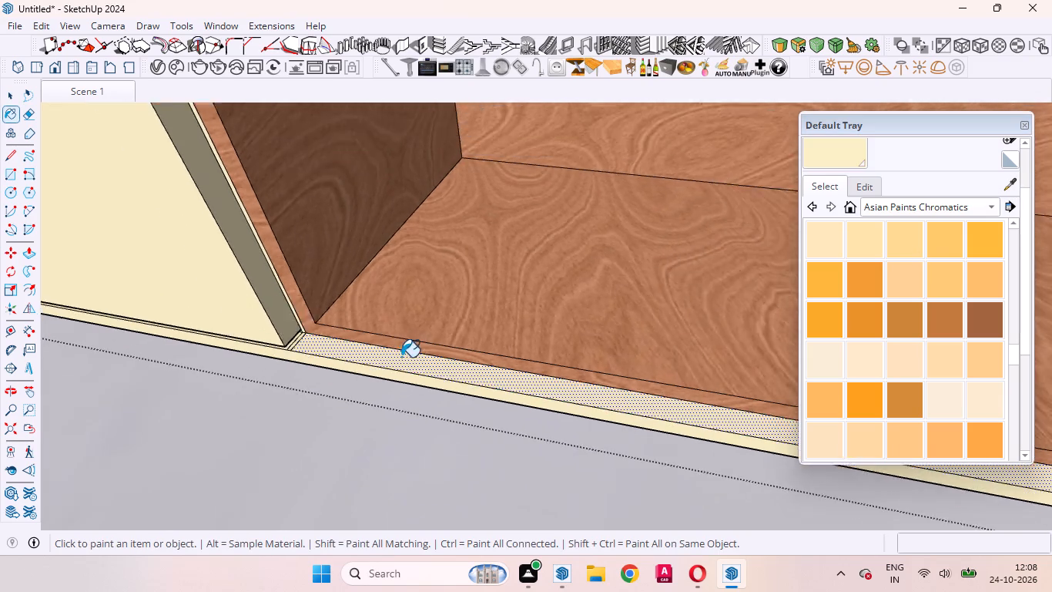
scroll(401, 357, "down", 11)
middle_click_drag(463, 425, 524, 150)
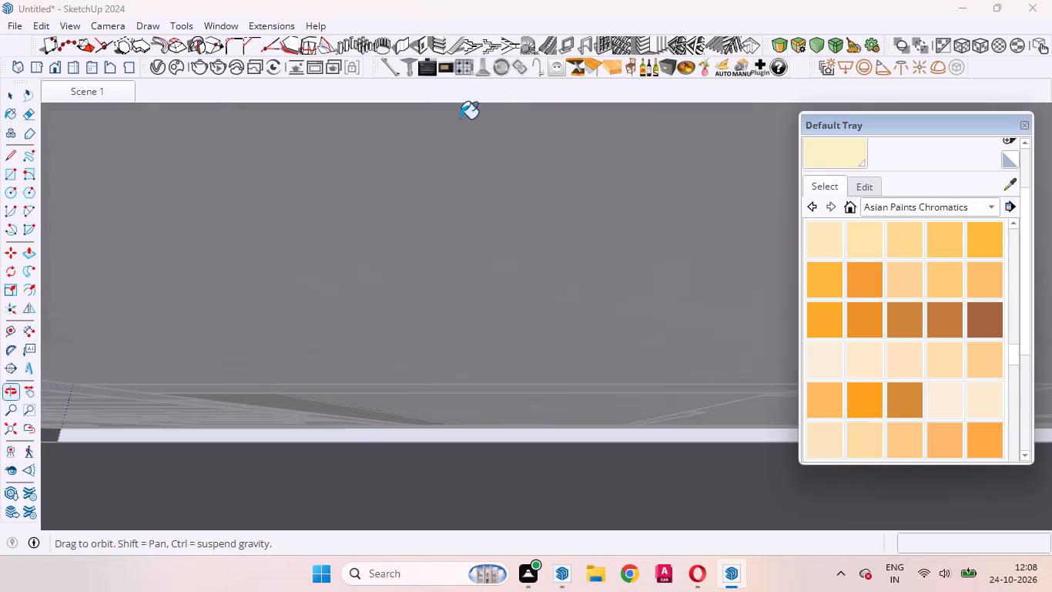
middle_click_drag(457, 219, 471, 446)
scroll(471, 446, "up", 1)
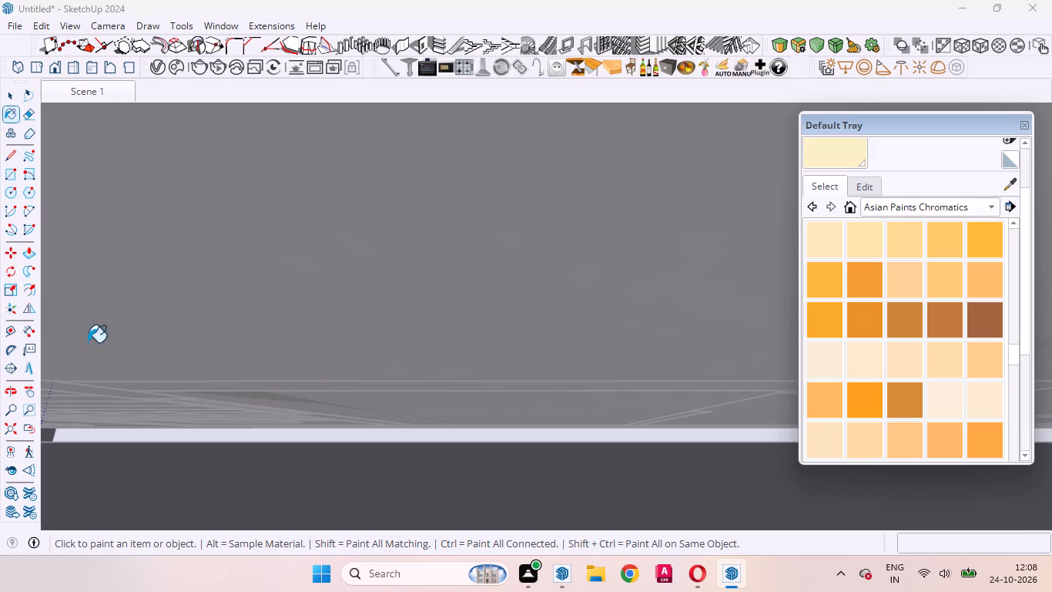
left_click(27, 430)
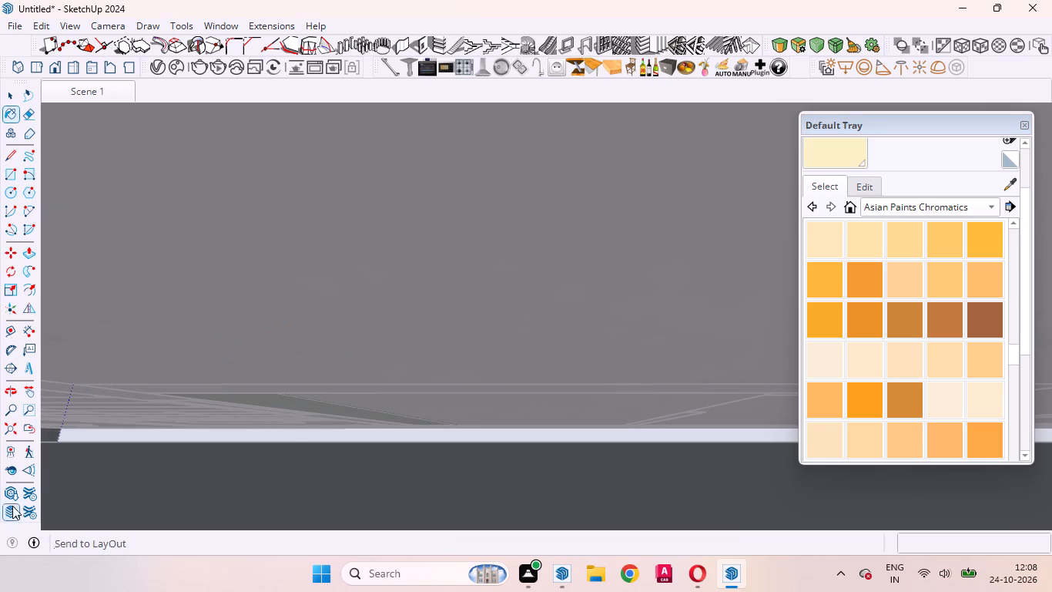
left_click(25, 420)
scroll(286, 309, "up", 2)
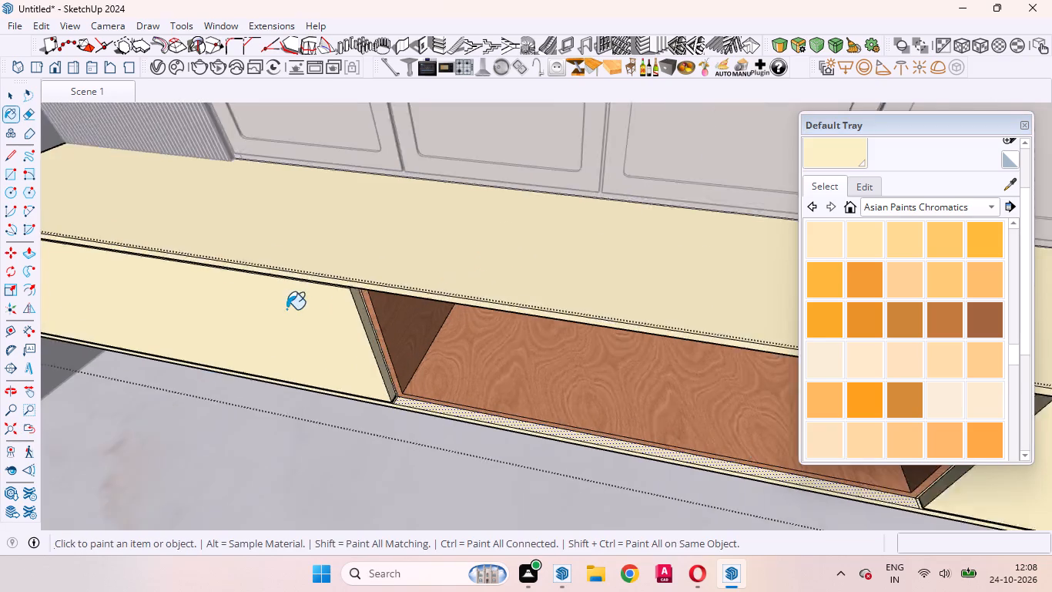
scroll(286, 309, "up", 5)
middle_click_drag(474, 341, 451, 252)
scroll(460, 477, "down", 4)
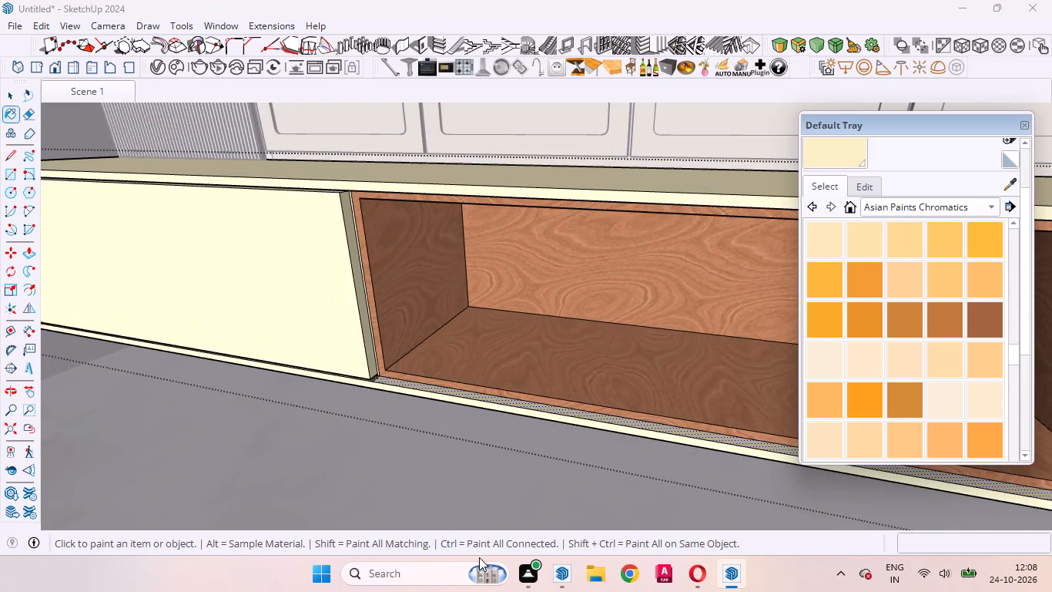
scroll(479, 557, "down", 1)
scroll(396, 160, "up", 10)
middle_click_drag(340, 353, 387, 187)
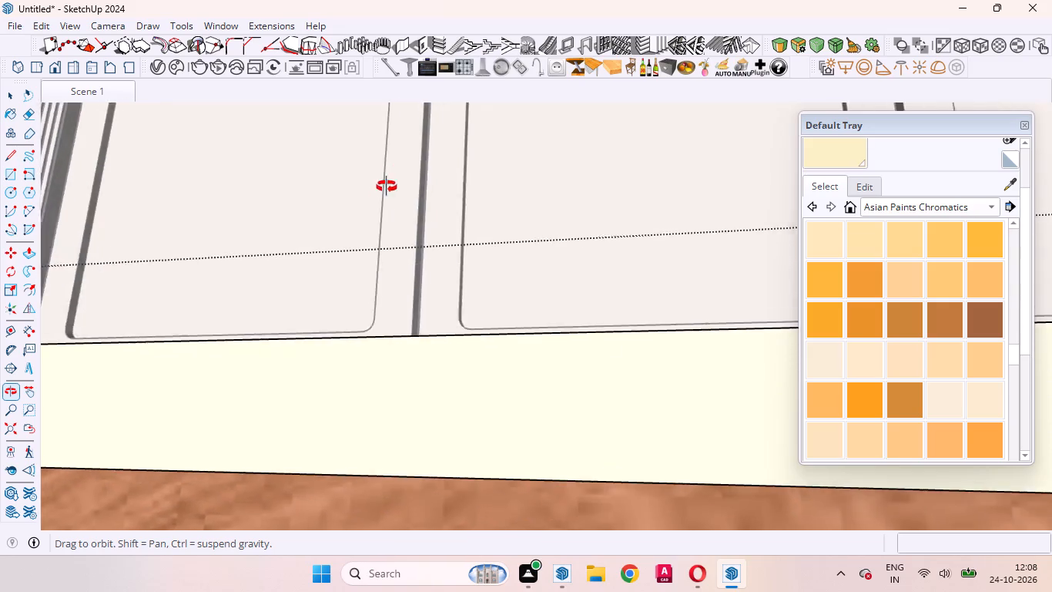
middle_click_drag(387, 187, 431, 129)
middle_click_drag(455, 479, 444, 393)
left_click(441, 401)
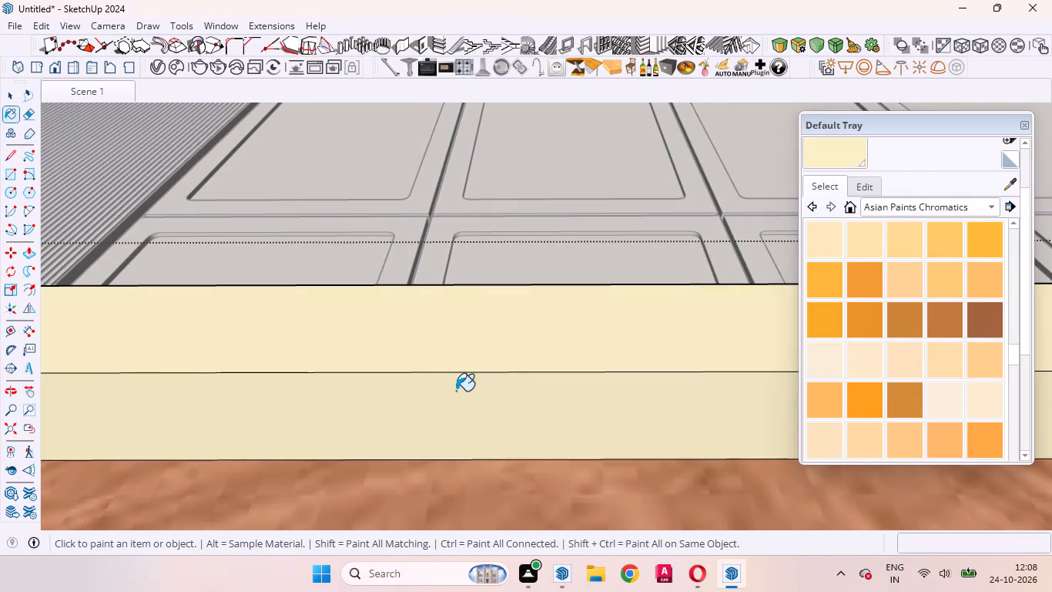
Examine the cabinet front around the wood niche, its cream edge strips and the adjoining left door.
middle_click_drag(458, 395, 471, 518)
scroll(471, 518, "up", 1)
scroll(477, 510, "down", 14)
middle_click_drag(494, 384, 501, 462)
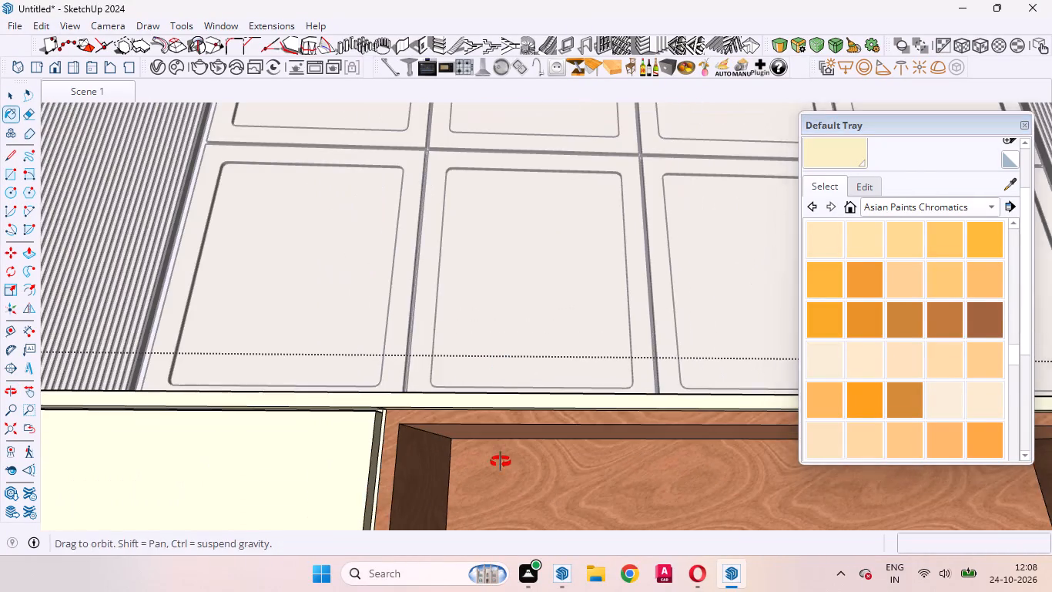
middle_click_drag(501, 462, 507, 506)
scroll(551, 410, "down", 12)
middle_click_drag(633, 488, 541, 476)
key("space")
scroll(518, 439, "up", 9)
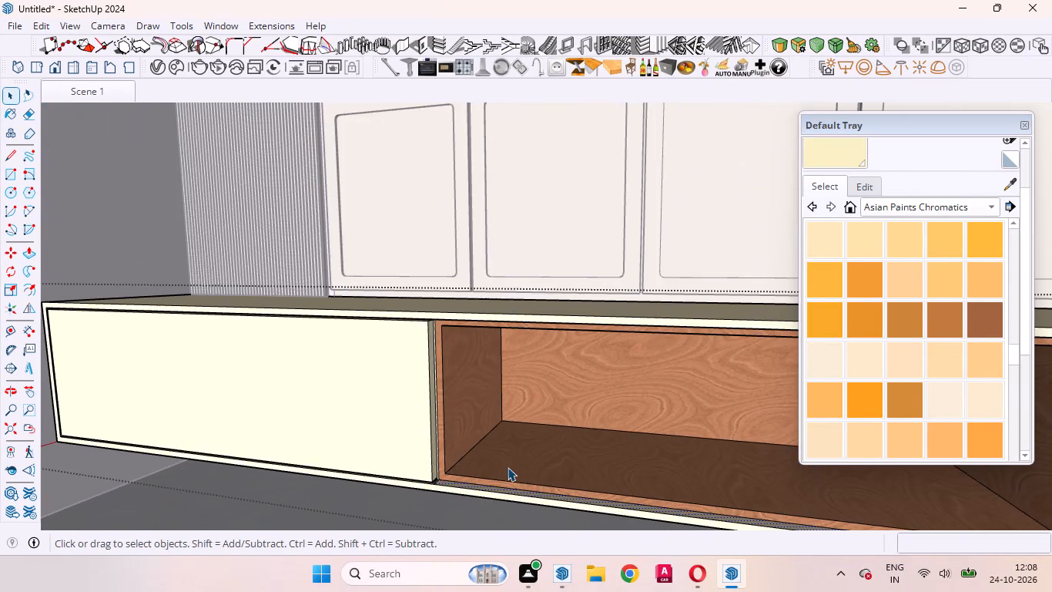
scroll(410, 473, "up", 5)
middle_click_drag(511, 538, 611, 573)
scroll(611, 560, "up", 1)
middle_click_drag(557, 380, 559, 419)
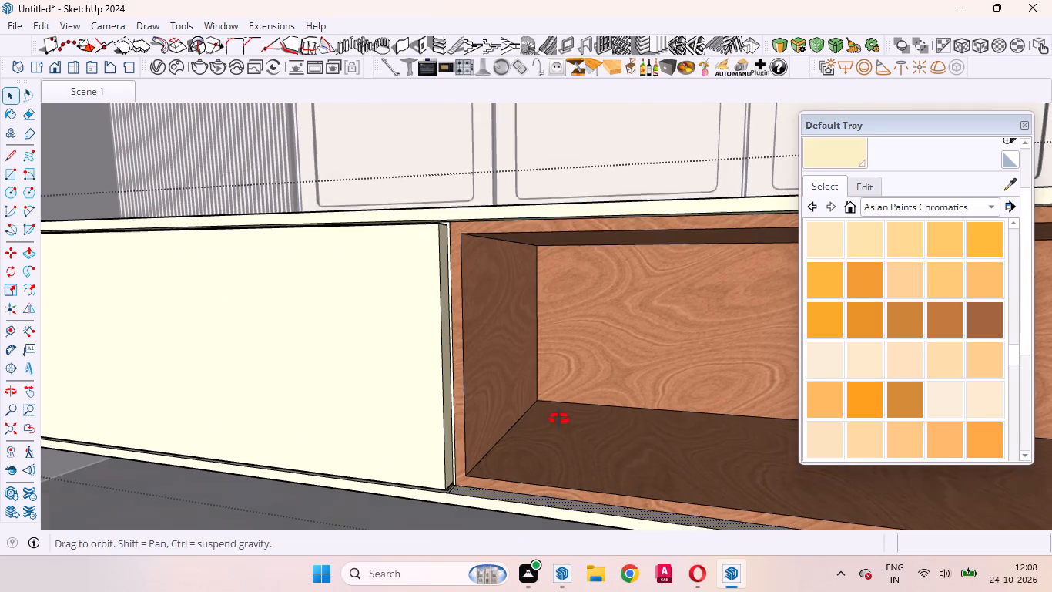
middle_click_drag(559, 419, 567, 447)
scroll(556, 341, "down", 7)
scroll(553, 409, "up", 3)
middle_click_drag(530, 441, 512, 345)
scroll(489, 344, "up", 7)
scroll(485, 375, "down", 10)
middle_click_drag(513, 385, 533, 441)
scroll(531, 439, "down", 4)
middle_click_drag(554, 410, 578, 509)
scroll(577, 484, "down", 6)
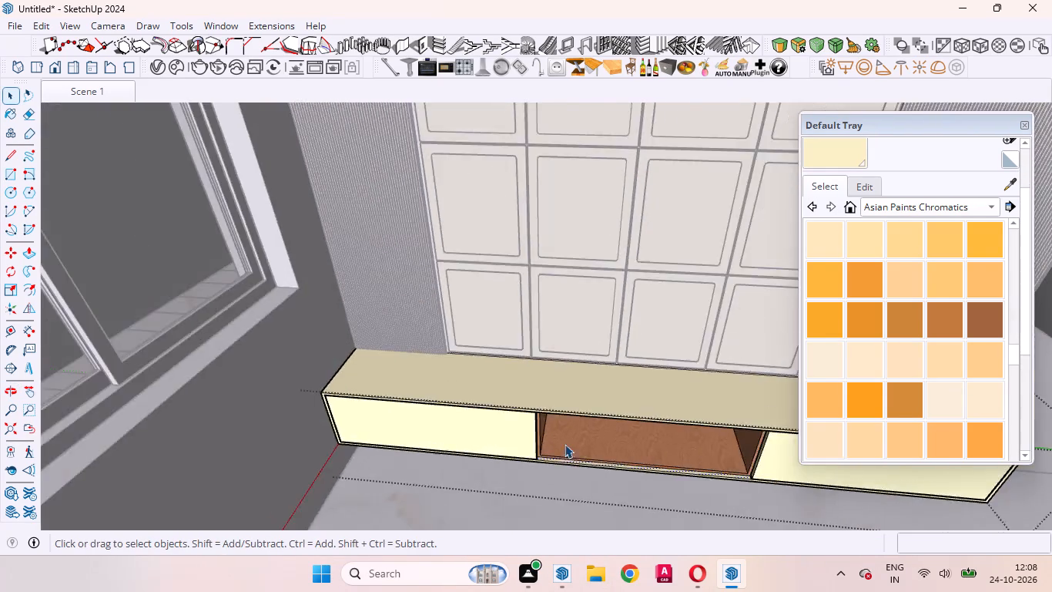
Leave the base cabinet group and start a new empty group for further modelling.
scroll(565, 444, "down", 16)
left_click(298, 321)
right_click(298, 321)
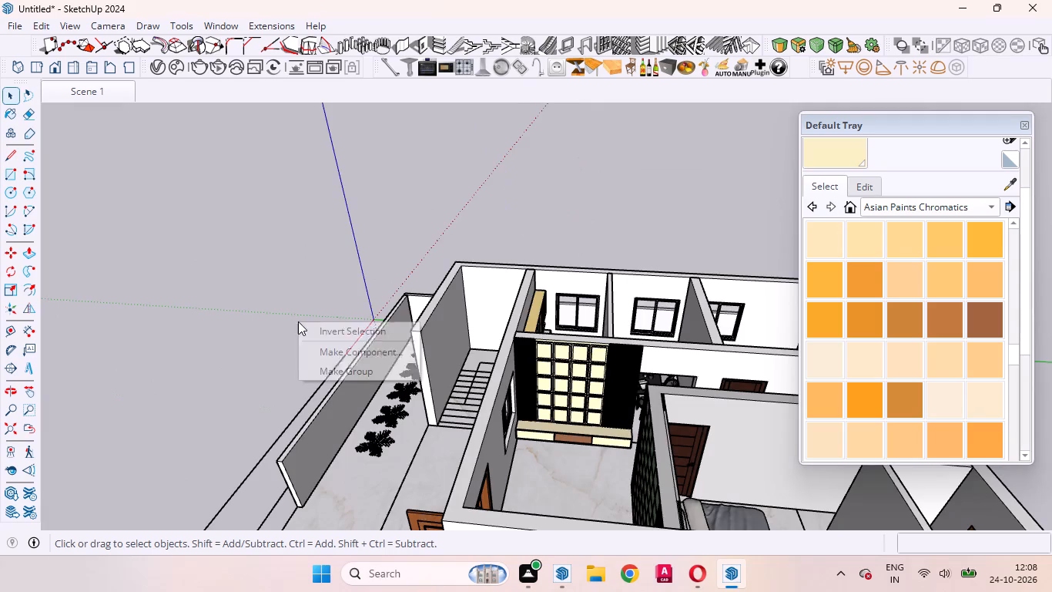
left_click(327, 370)
Place a guide about 1/8" below the niche frame's top edge, level with the adjoining left door's top corner.
scroll(529, 439, "up", 14)
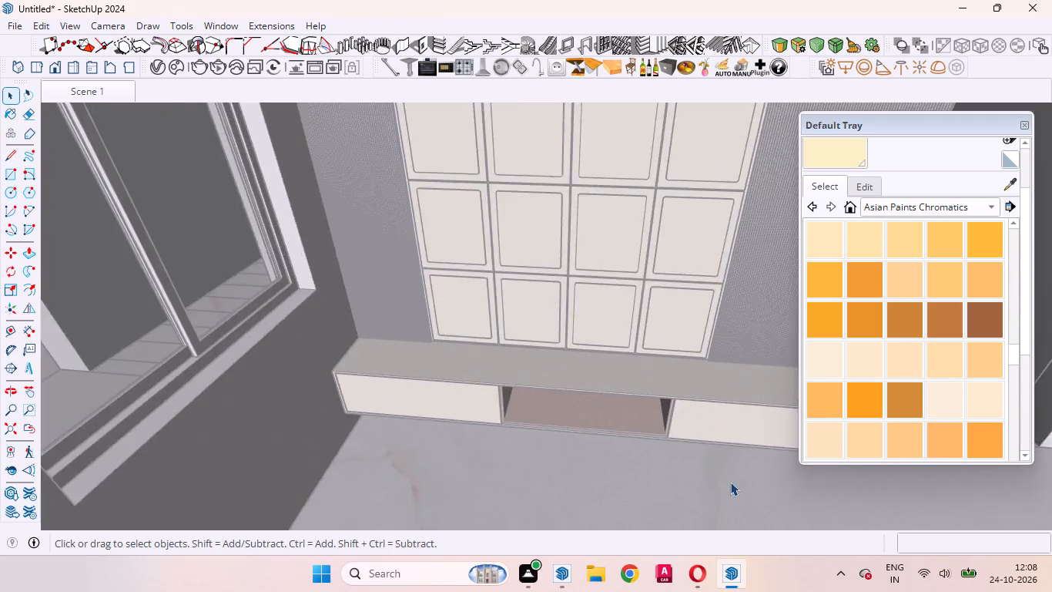
scroll(730, 482, "up", 15)
middle_click_drag(500, 489, 487, 443)
scroll(489, 442, "up", 1)
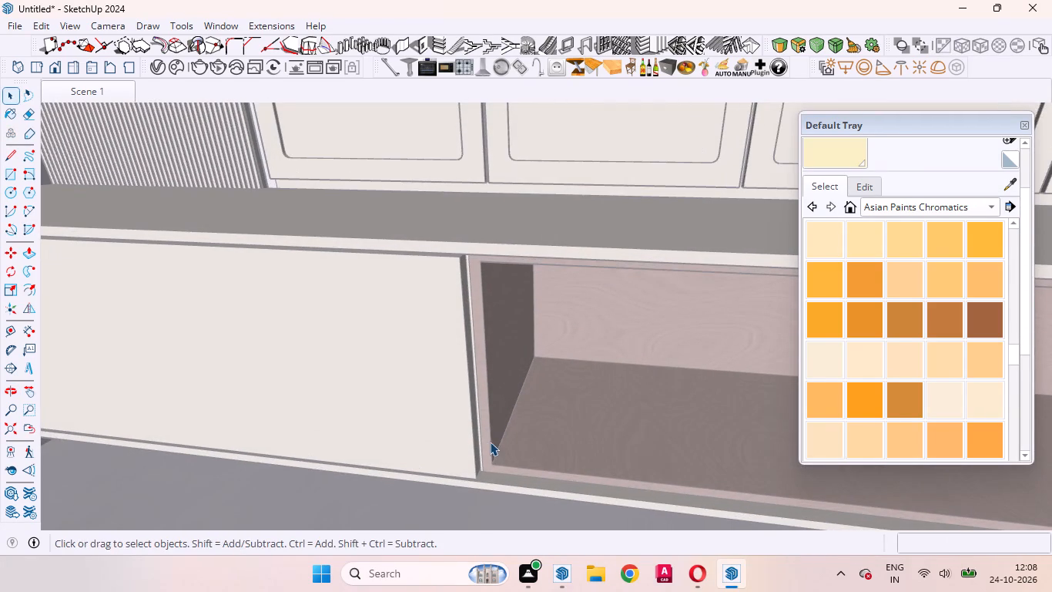
key("r")
scroll(497, 371, "up", 4)
middle_click_drag(492, 329, 498, 270)
scroll(500, 268, "up", 1)
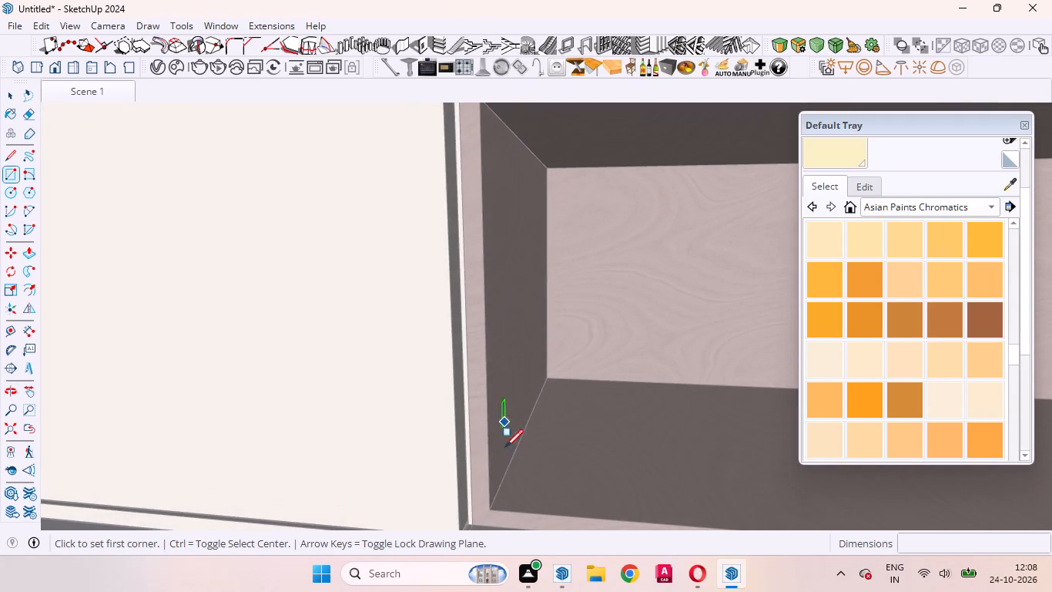
scroll(505, 452, "down", 5)
scroll(501, 233, "up", 16)
middle_click_drag(463, 278, 454, 231)
scroll(463, 278, "up", 1)
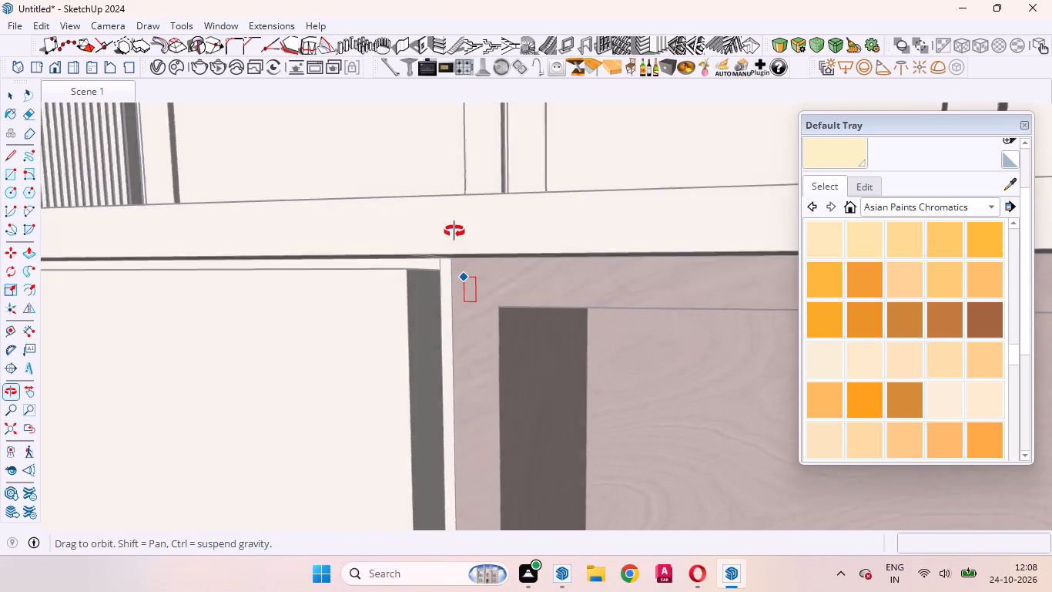
middle_click_drag(454, 231, 457, 200)
scroll(470, 274, "up", 8)
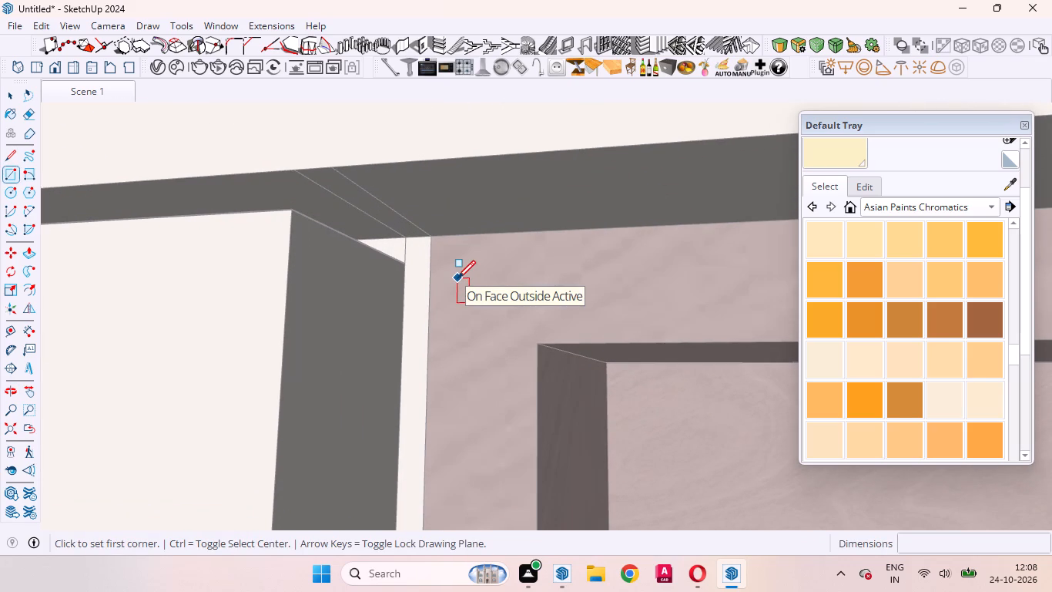
key("space")
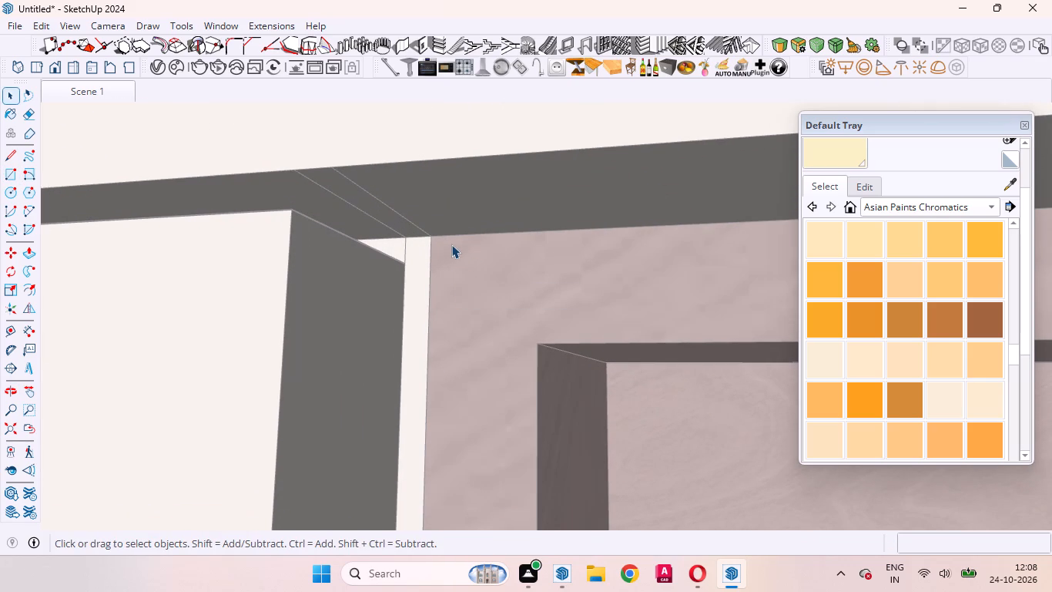
key("t")
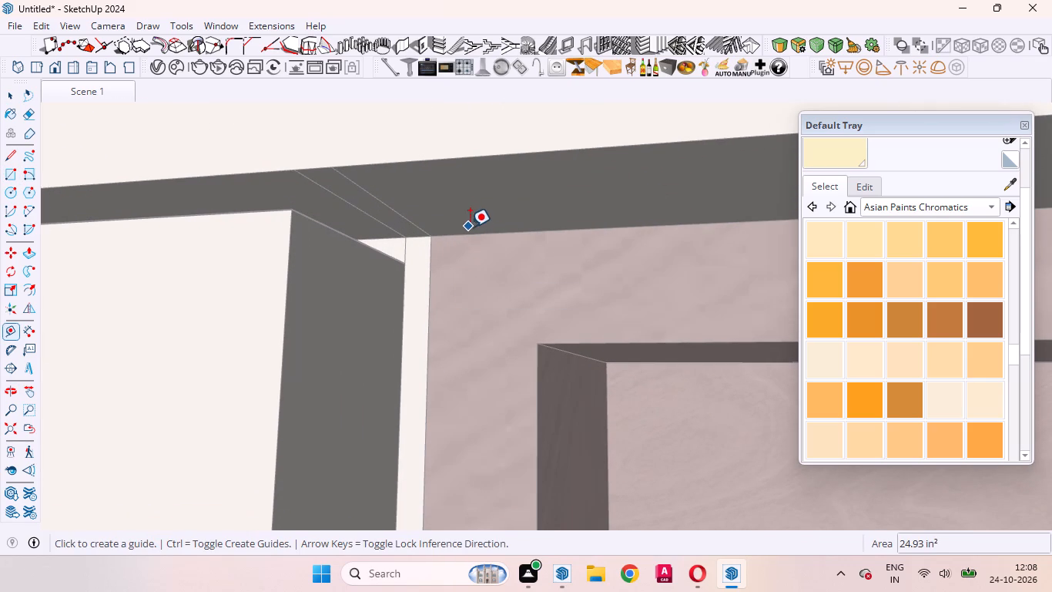
left_click(473, 230)
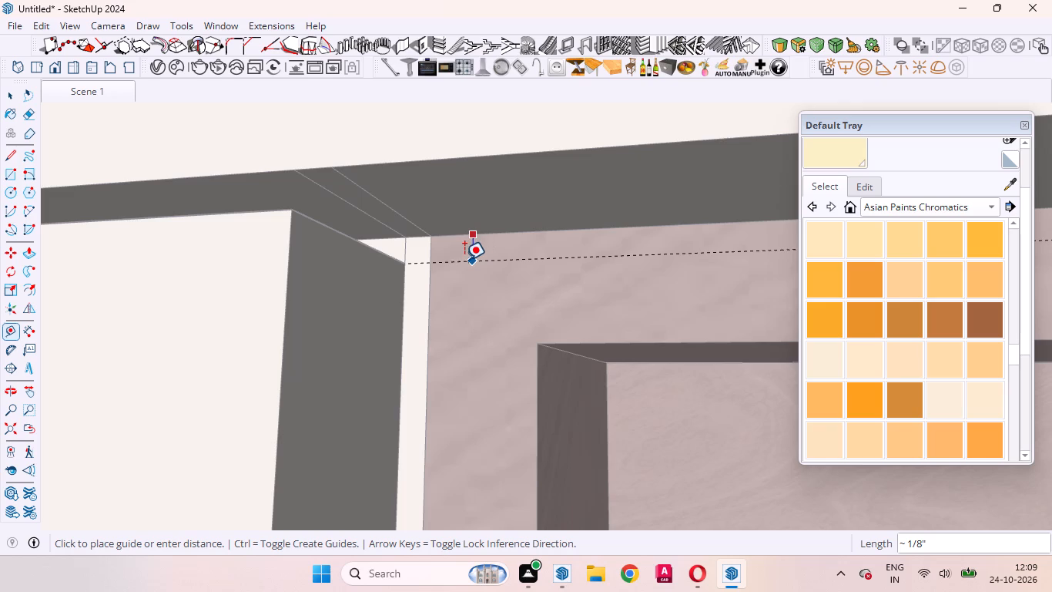
left_click(444, 263)
scroll(551, 271, "down", 8)
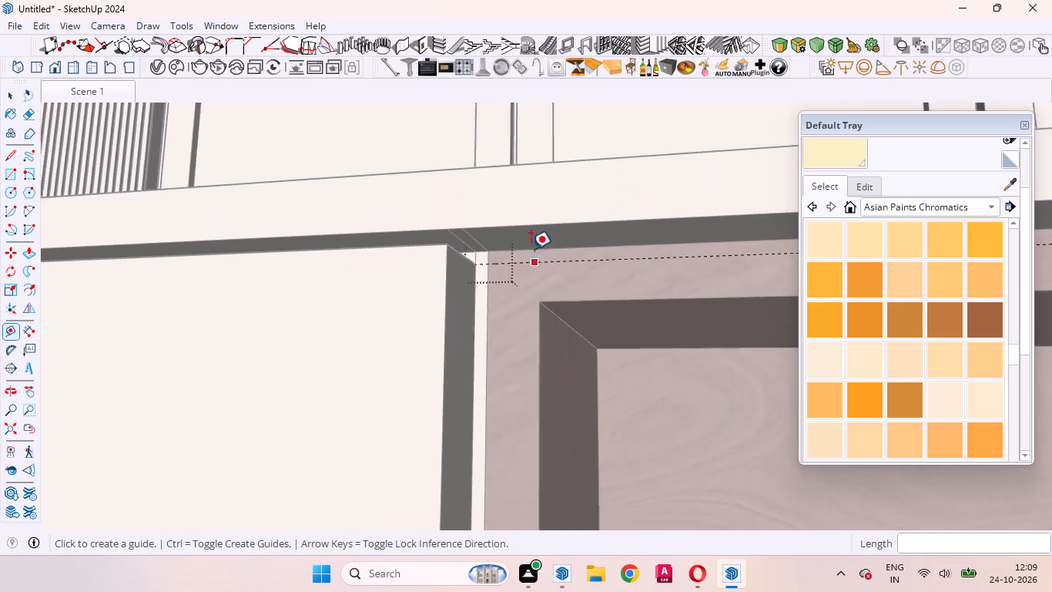
scroll(531, 249, "down", 20)
scroll(531, 249, "down", 3)
scroll(551, 386, "up", 5)
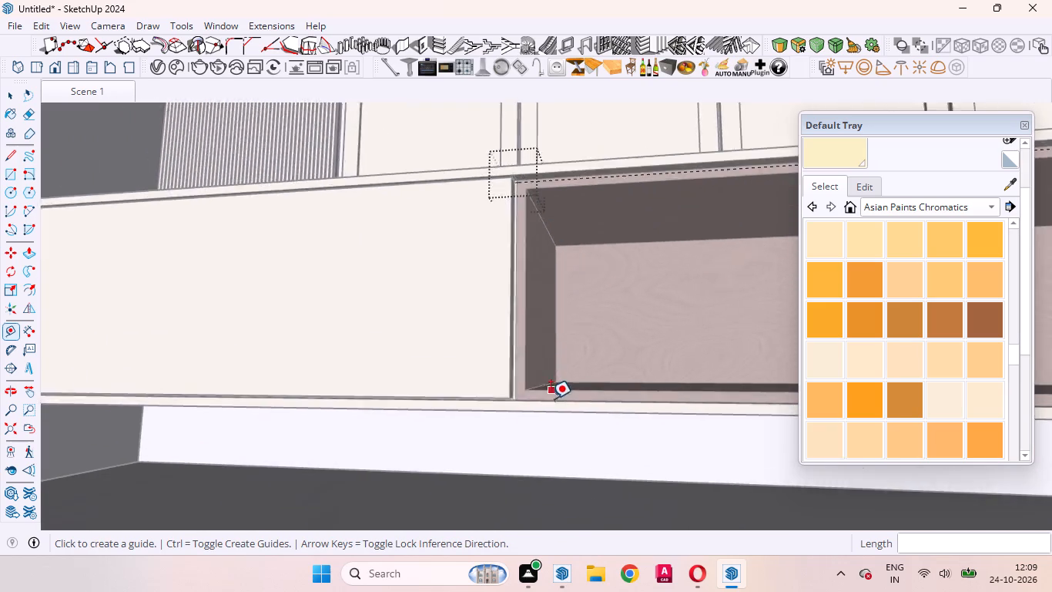
Place a guide just above the niche frame's bottom edge, level with the adjoining left door's bottom corner.
scroll(551, 399, "up", 13)
left_click(470, 399)
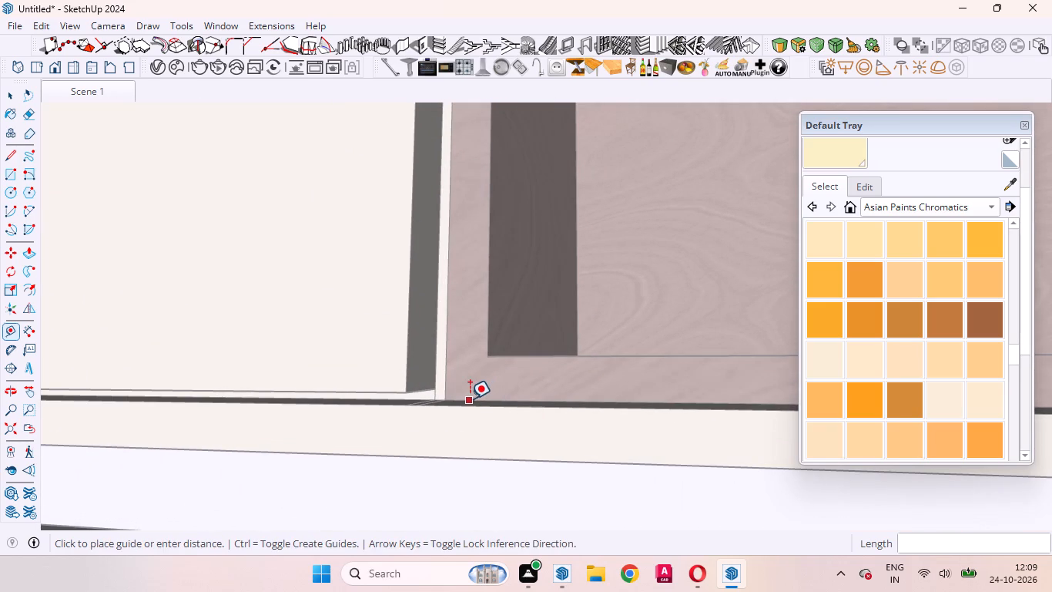
left_click(463, 386)
key("space")
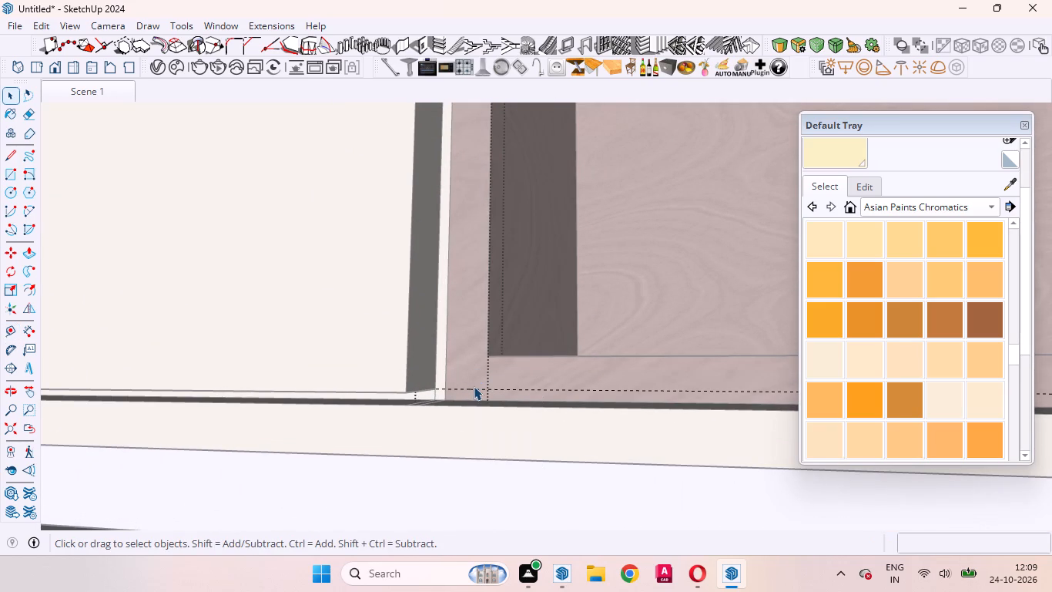
Draw a rectangle about 2' 11 3/16" by 10 13/16" across the niche front, between the lower and upper guides.
key("r")
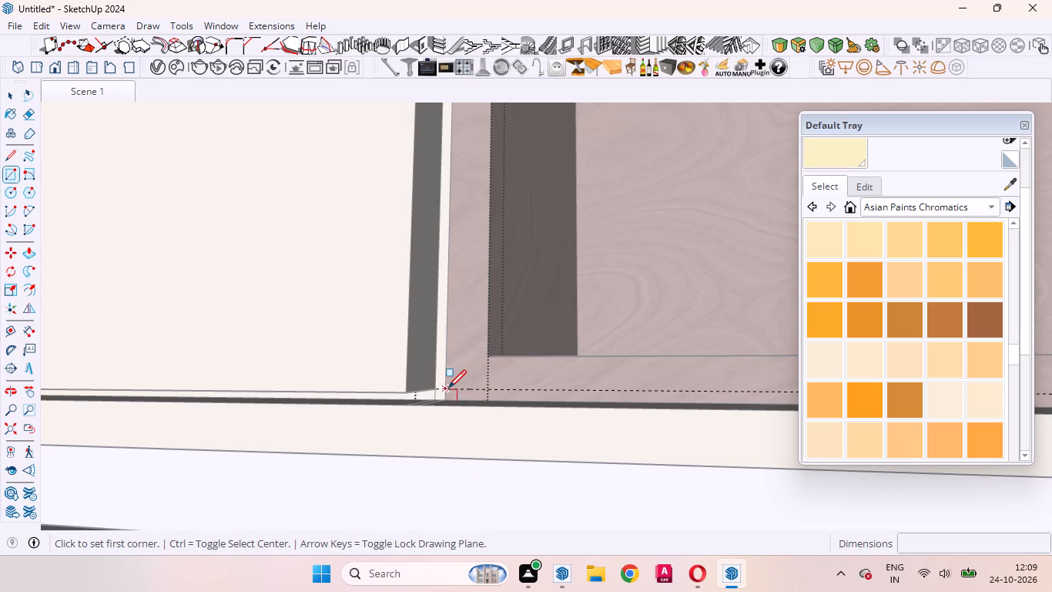
left_click(447, 388)
scroll(492, 374, "down", 20)
scroll(492, 374, "down", 7)
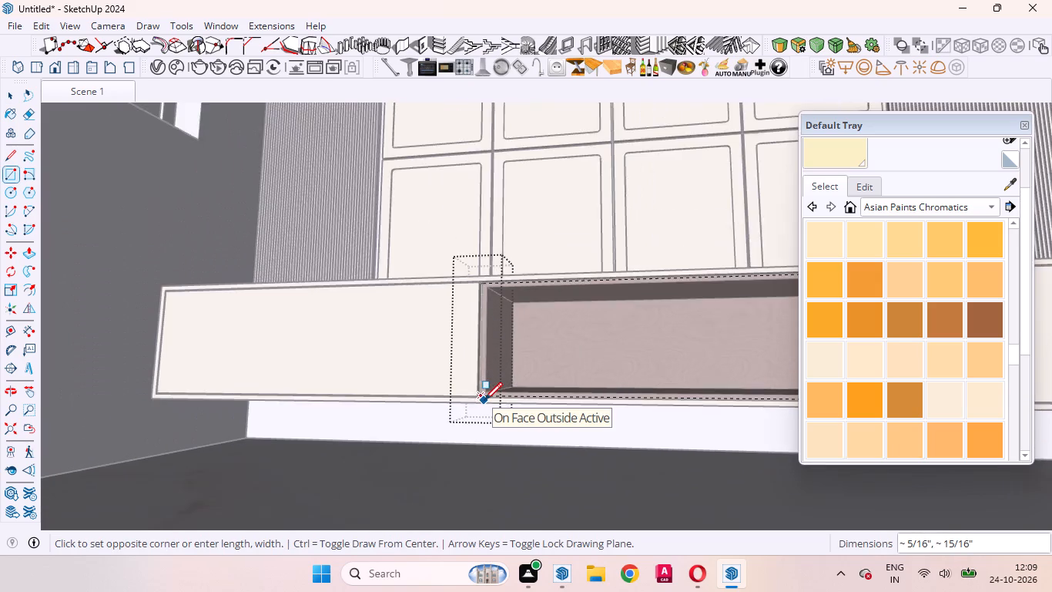
scroll(484, 400, "down", 4)
scroll(748, 322, "up", 12)
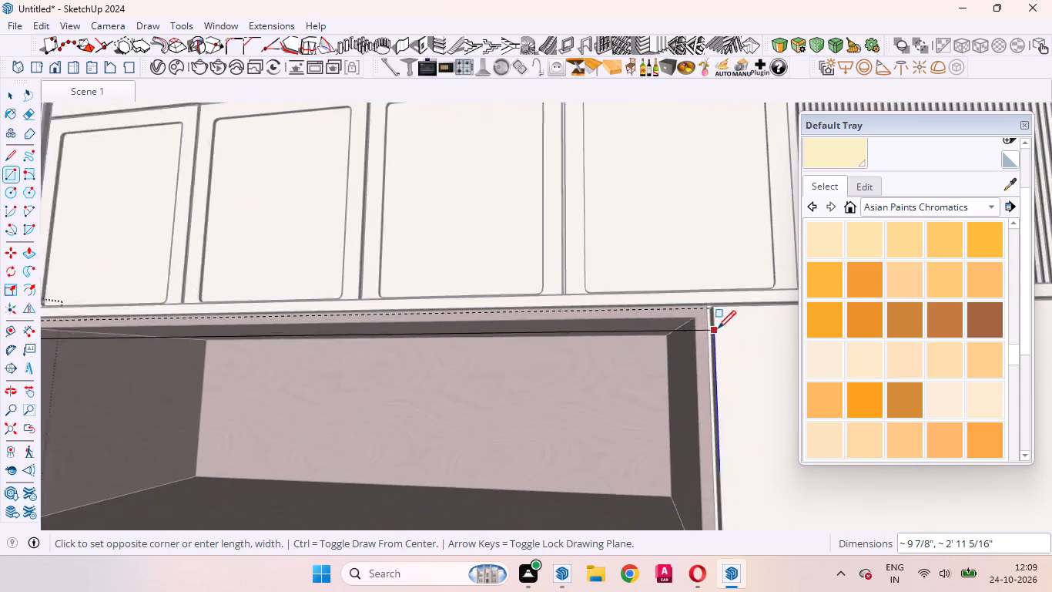
scroll(718, 328, "up", 11)
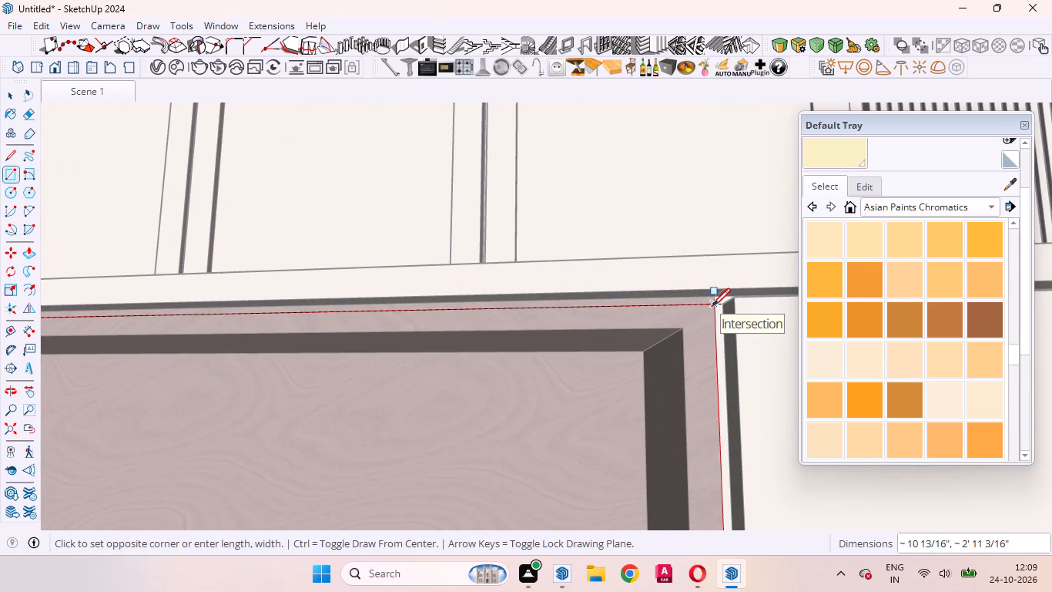
left_click(712, 306)
scroll(722, 280, "down", 9)
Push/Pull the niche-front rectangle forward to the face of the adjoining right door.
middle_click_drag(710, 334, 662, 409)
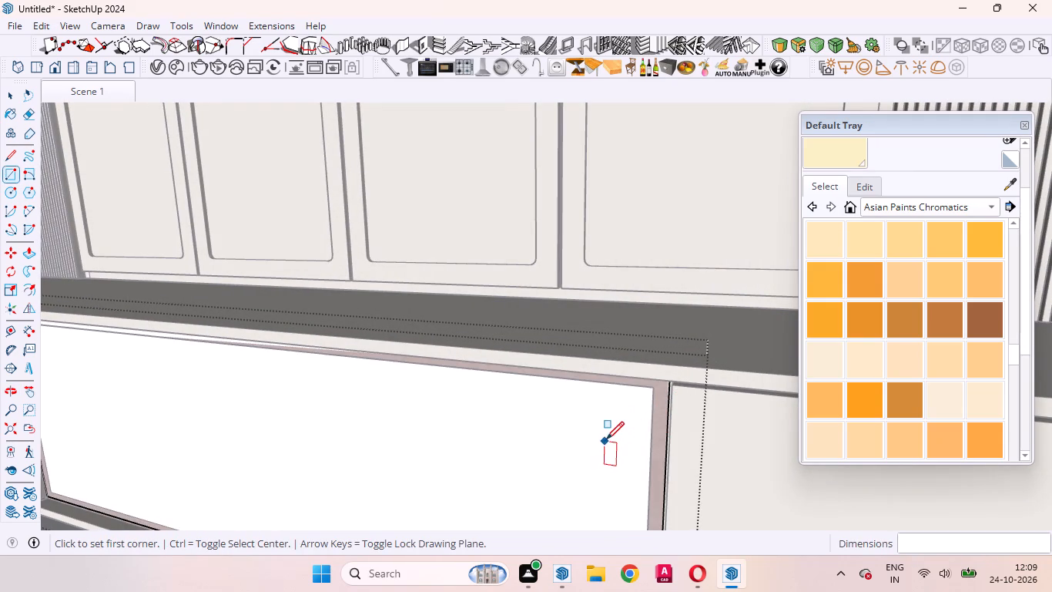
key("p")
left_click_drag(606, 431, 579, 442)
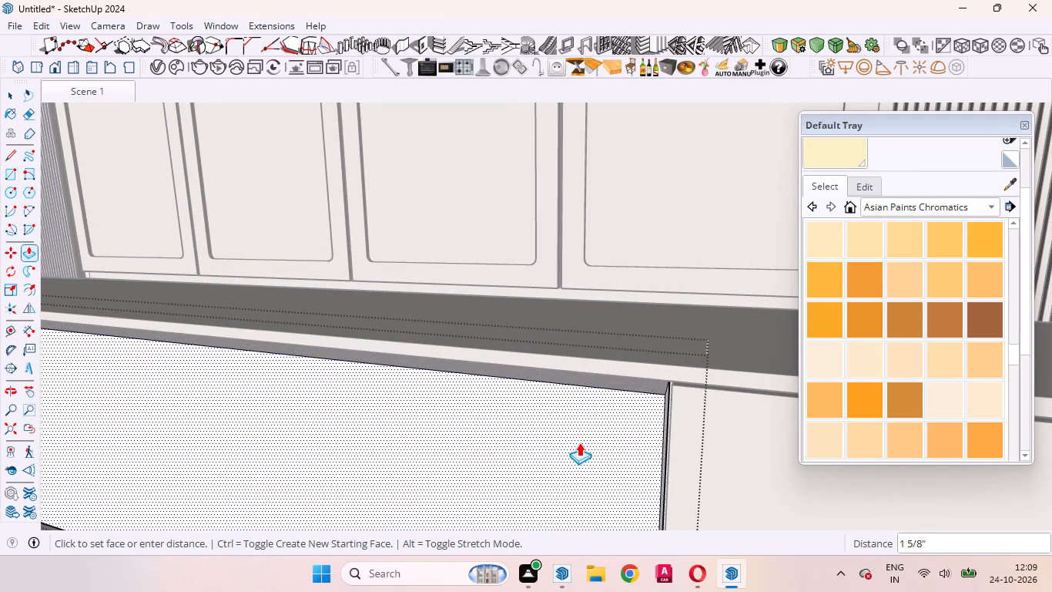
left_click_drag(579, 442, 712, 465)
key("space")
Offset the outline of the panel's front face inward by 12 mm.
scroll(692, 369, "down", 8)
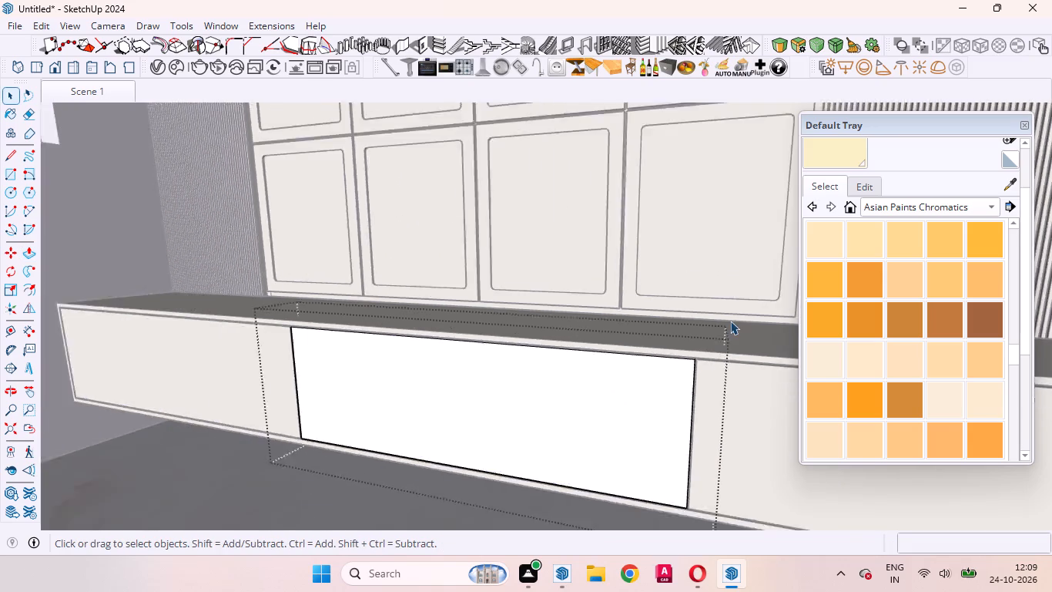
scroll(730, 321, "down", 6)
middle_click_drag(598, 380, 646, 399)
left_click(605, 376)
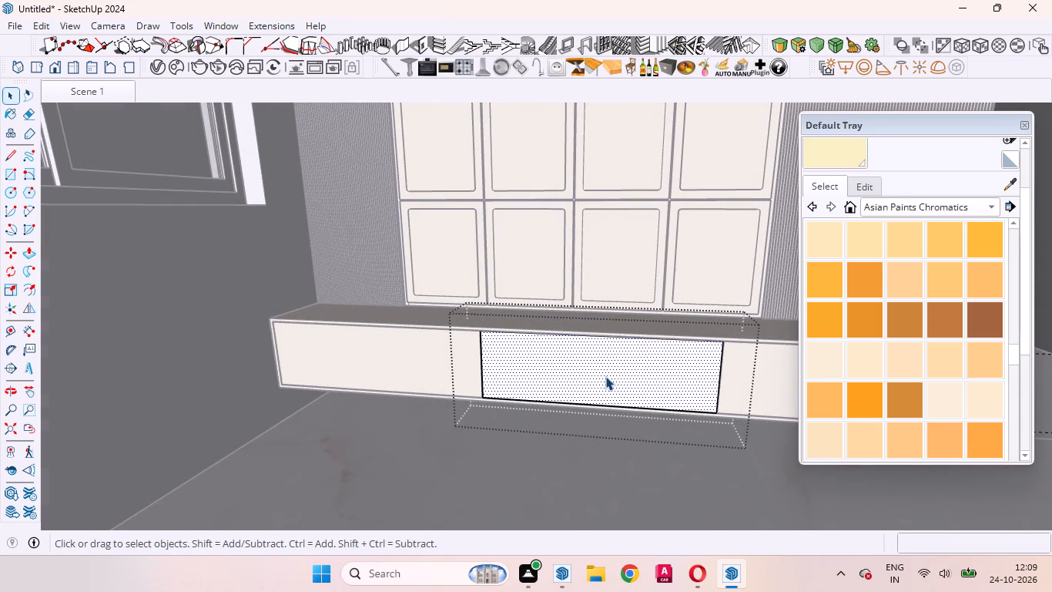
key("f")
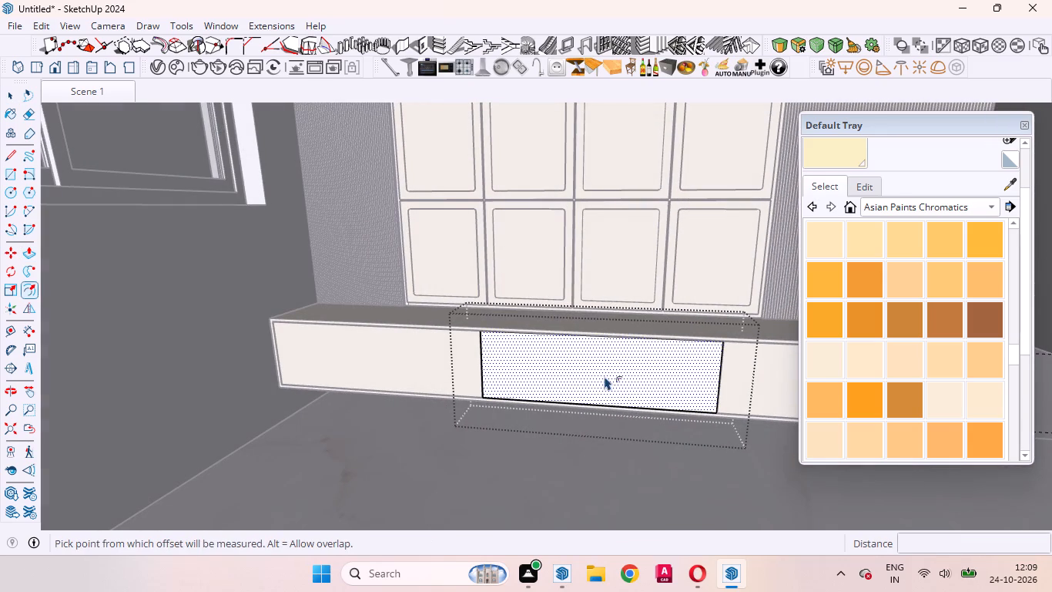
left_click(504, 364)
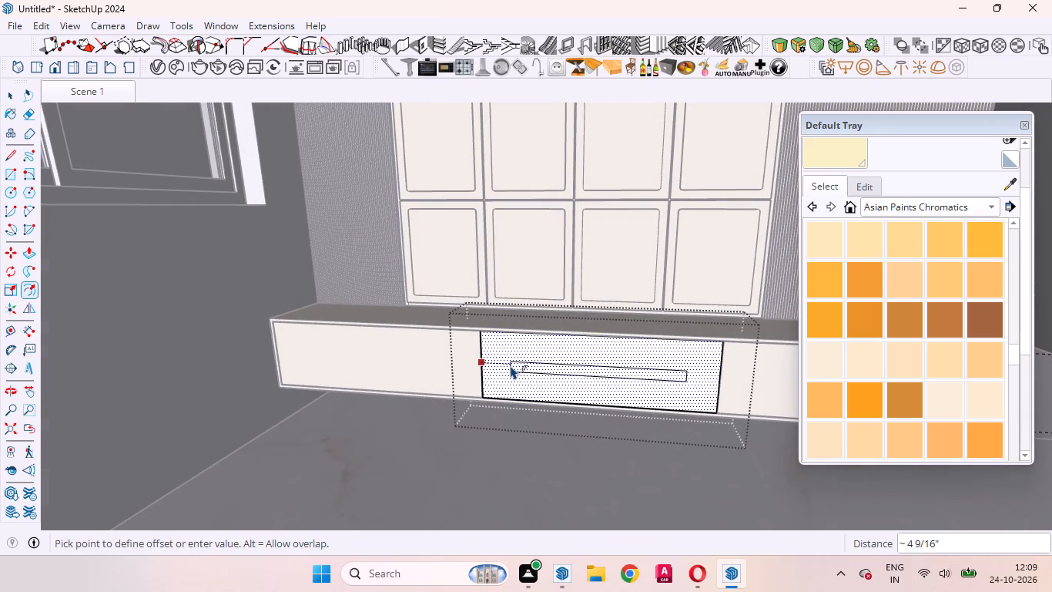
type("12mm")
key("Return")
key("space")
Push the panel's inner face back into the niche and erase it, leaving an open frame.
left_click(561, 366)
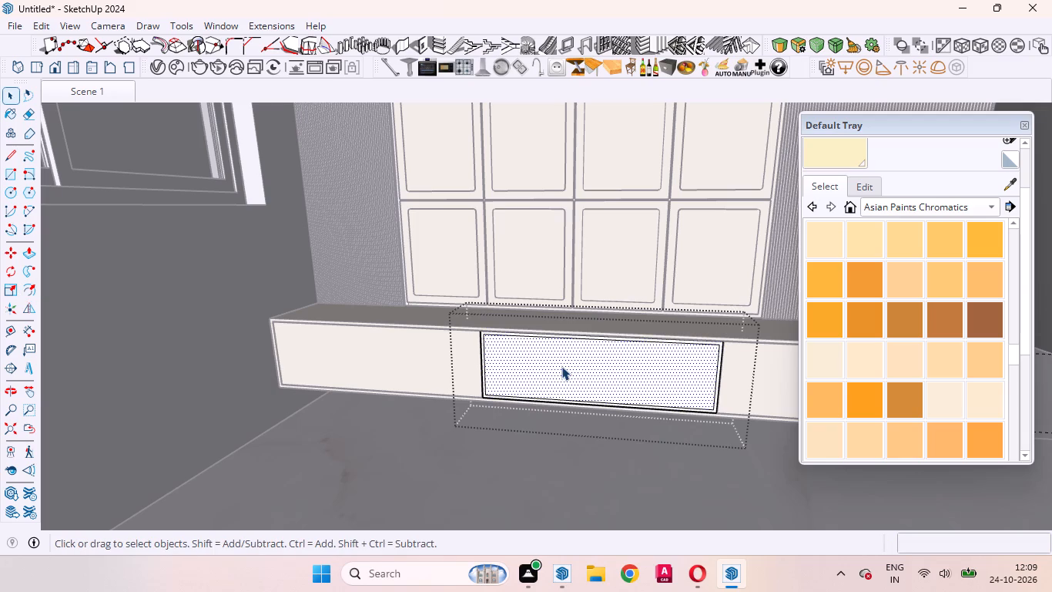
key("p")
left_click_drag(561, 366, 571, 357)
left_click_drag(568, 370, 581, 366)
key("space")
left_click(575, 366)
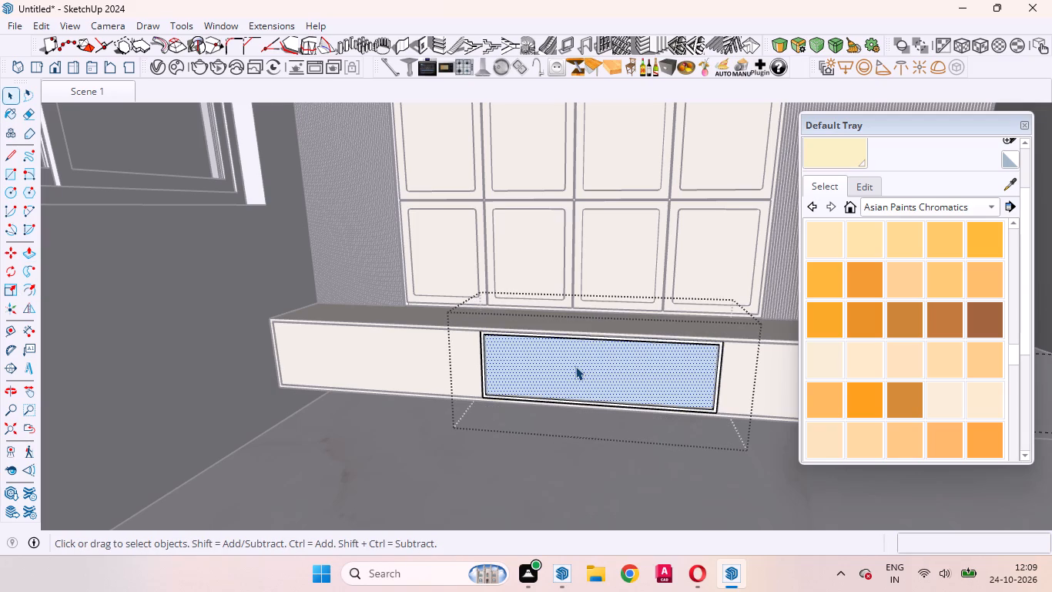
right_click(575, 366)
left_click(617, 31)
Examine the open frame's inner sides and its upper left corner against the adjoining cream door.
scroll(545, 337, "up", 2)
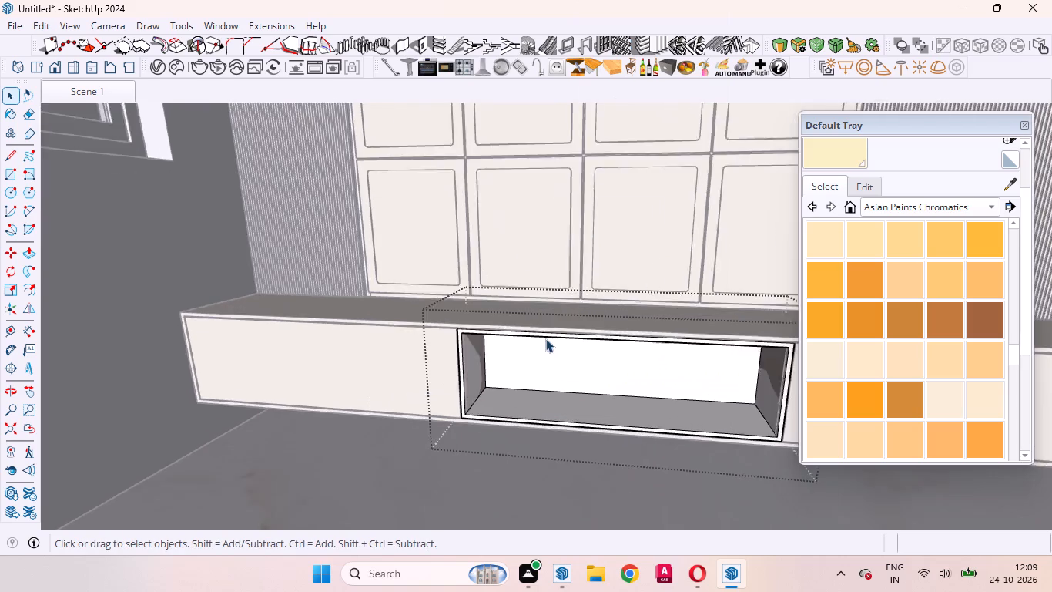
scroll(545, 338, "up", 10)
middle_click_drag(437, 384, 399, 266)
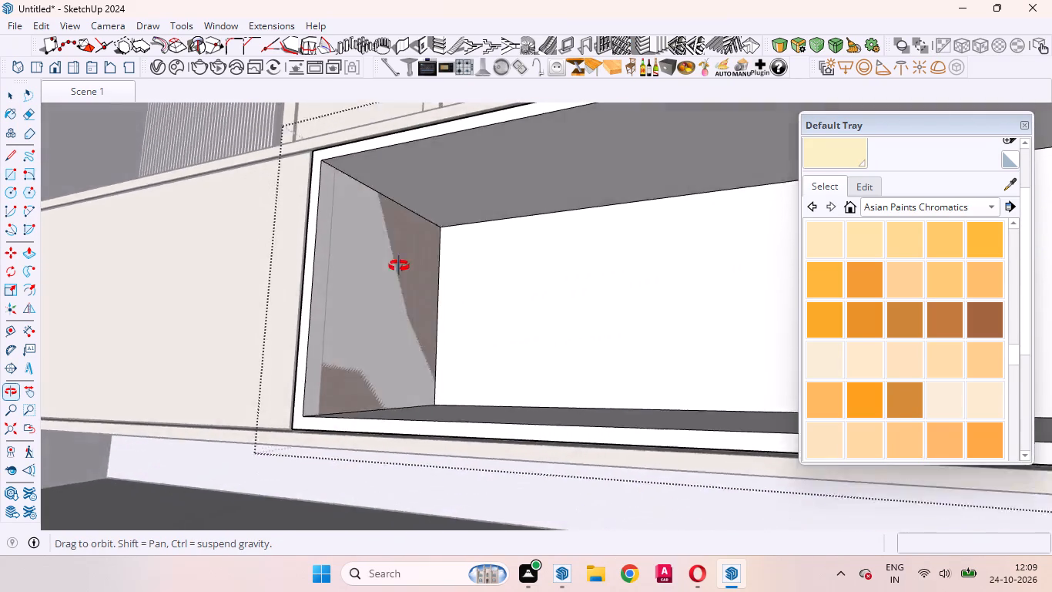
middle_click_drag(399, 266, 498, 385)
scroll(498, 401, "up", 1)
scroll(472, 430, "down", 10)
scroll(429, 347, "up", 6)
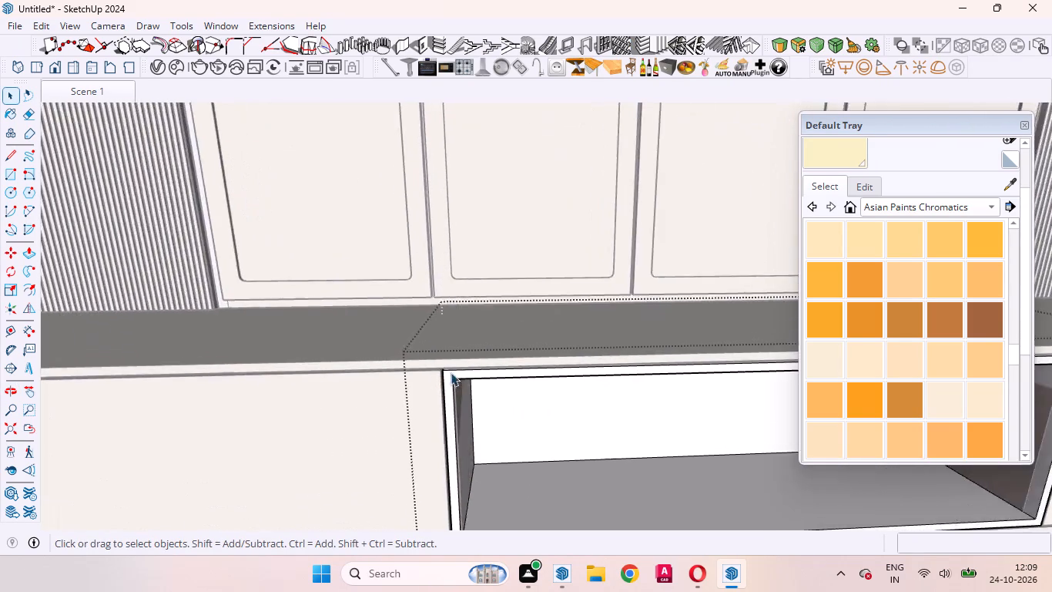
scroll(451, 372, "up", 13)
middle_click_drag(417, 390, 398, 378)
left_click(427, 363)
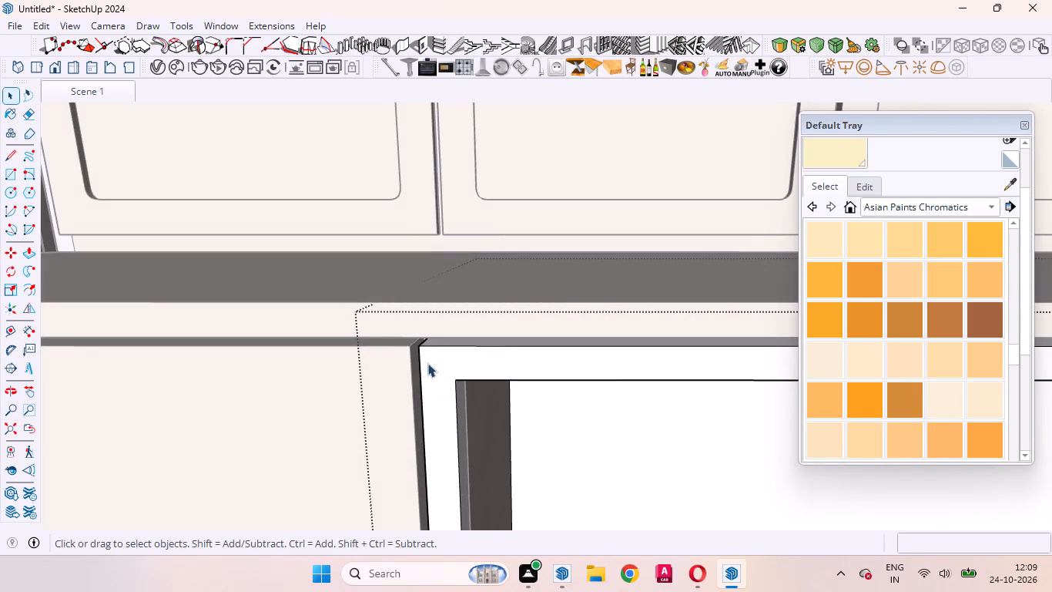
Leave the frame group, reorient from the top view and inspect the frame's inner sides against the wood niche.
scroll(471, 405, "down", 20)
scroll(471, 405, "down", 20)
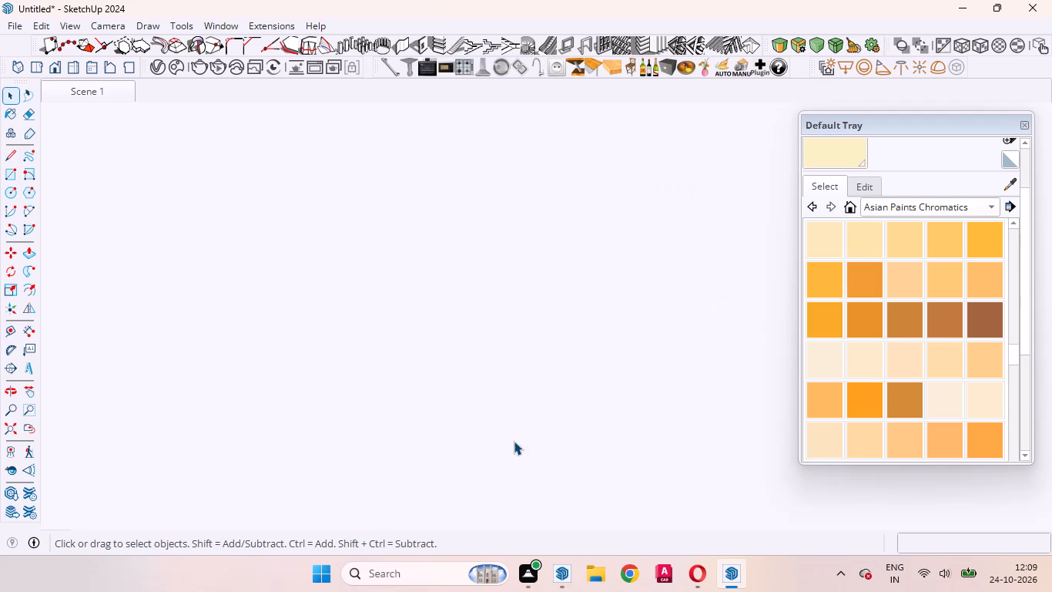
scroll(514, 441, "down", 3)
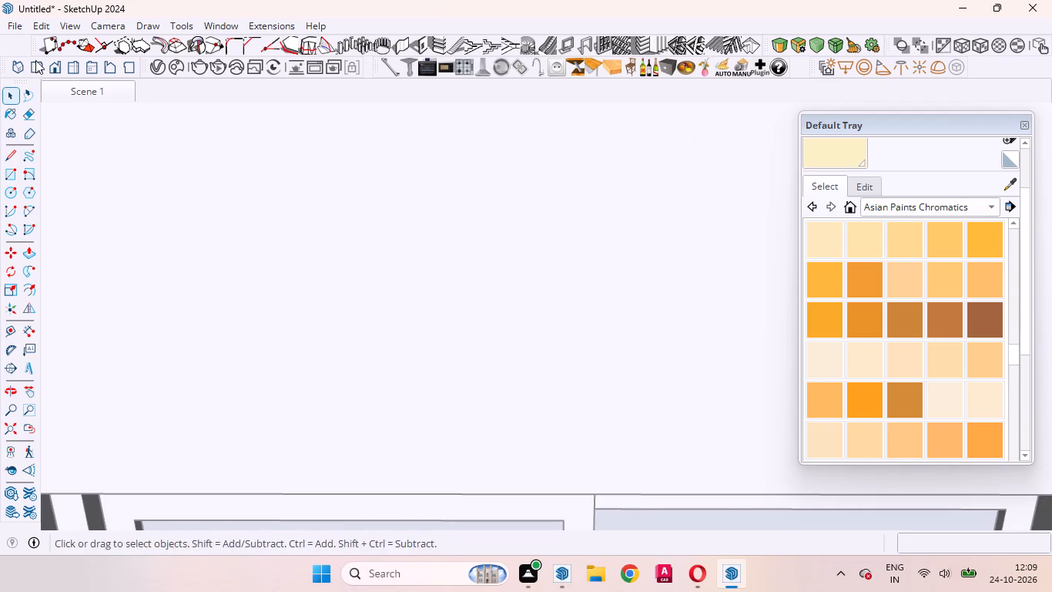
left_click(35, 62)
scroll(283, 179, "down", 12)
left_click(154, 255)
scroll(417, 251, "up", 8)
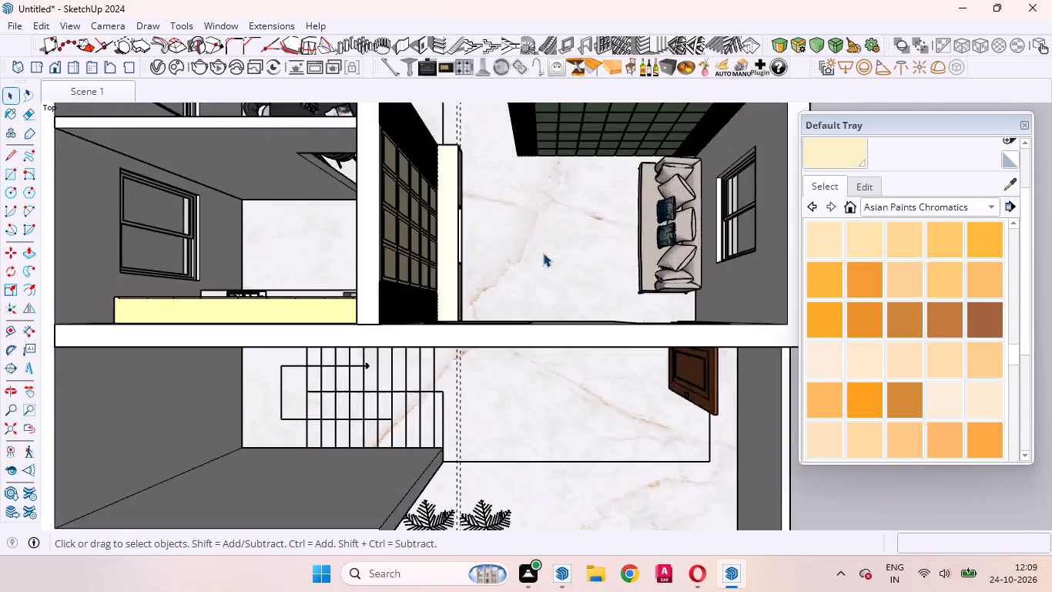
scroll(543, 253, "up", 2)
middle_click_drag(544, 254, 90, 85)
scroll(587, 135, "up", 12)
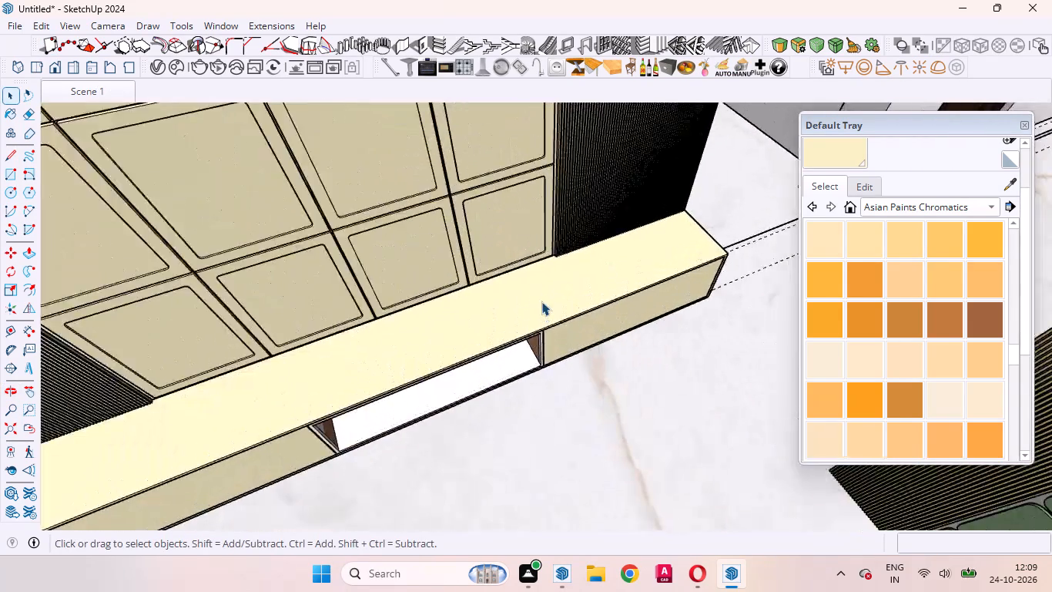
scroll(541, 301, "up", 1)
middle_click_drag(440, 392, 360, 171)
scroll(302, 281, "up", 14)
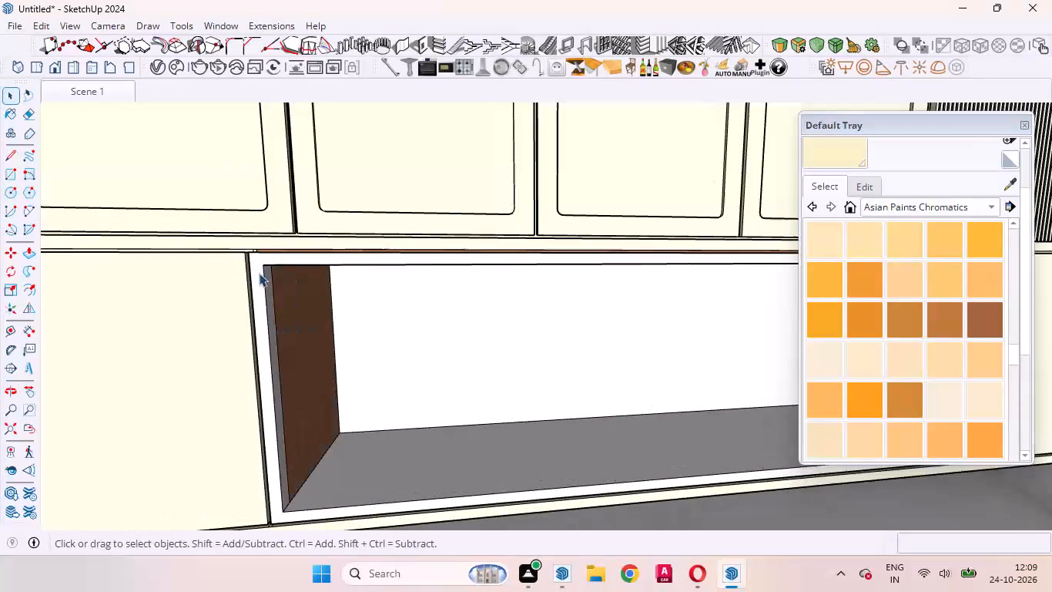
left_click(260, 271)
scroll(258, 264, "down", 5)
scroll(276, 323, "up", 3)
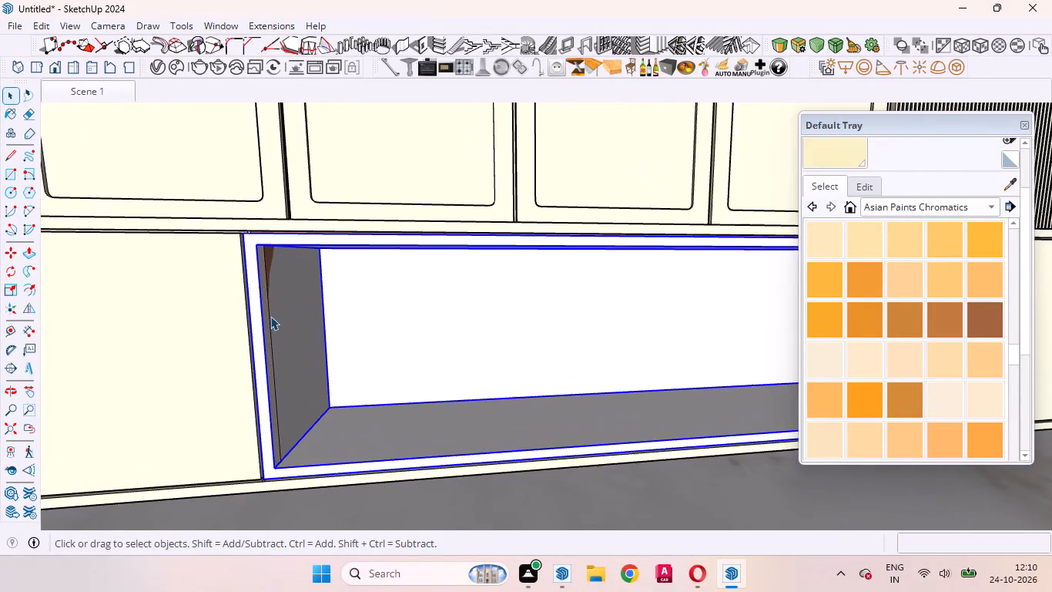
scroll(273, 316, "down", 4)
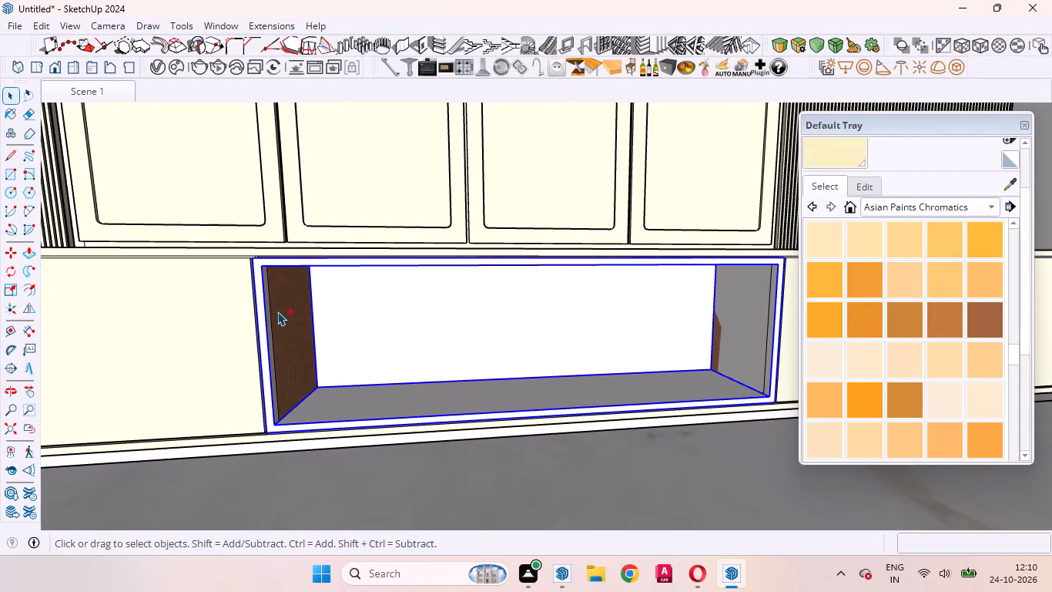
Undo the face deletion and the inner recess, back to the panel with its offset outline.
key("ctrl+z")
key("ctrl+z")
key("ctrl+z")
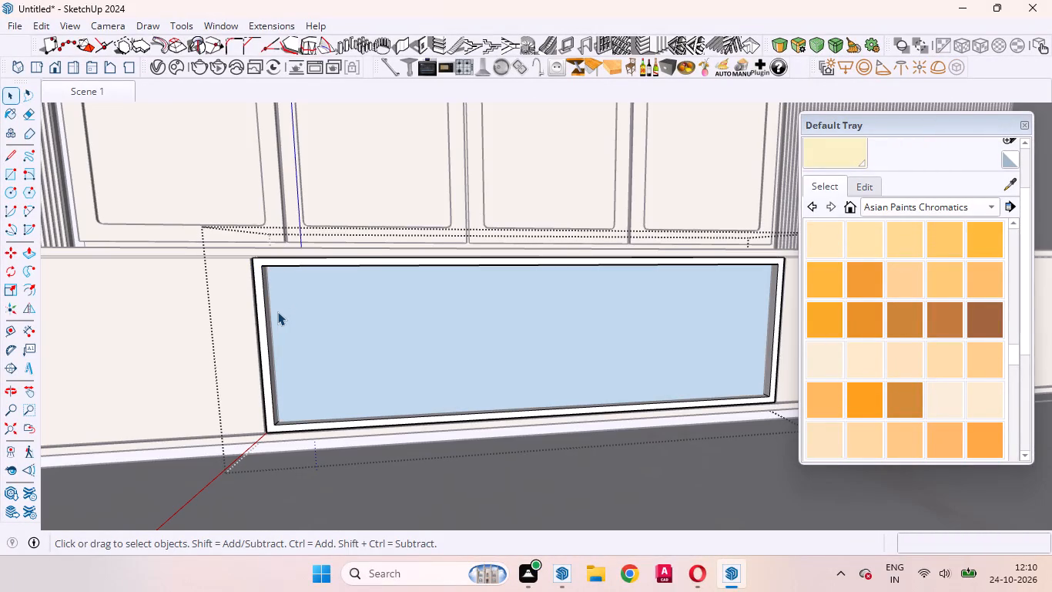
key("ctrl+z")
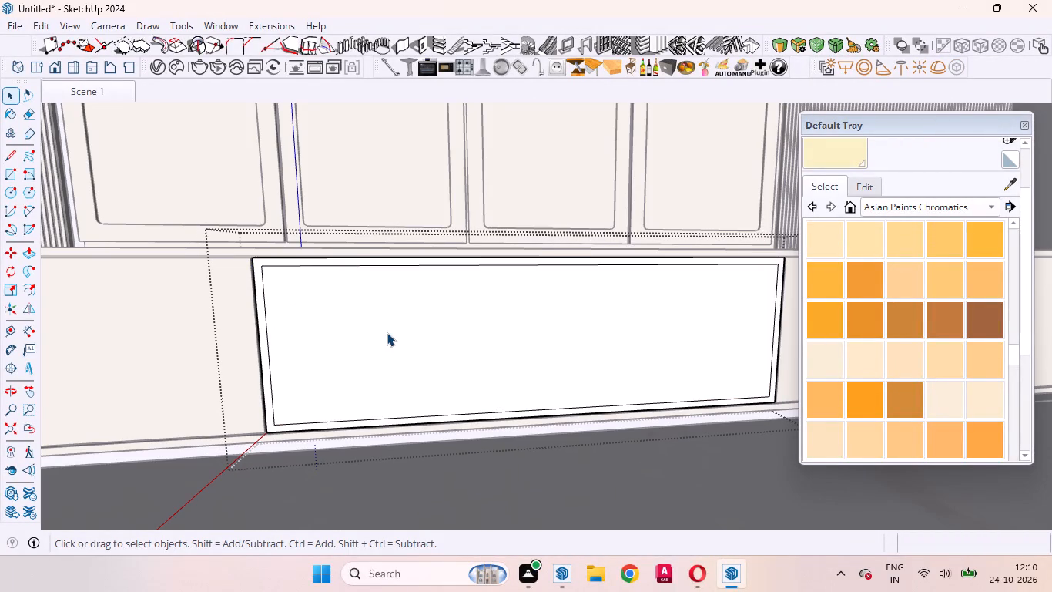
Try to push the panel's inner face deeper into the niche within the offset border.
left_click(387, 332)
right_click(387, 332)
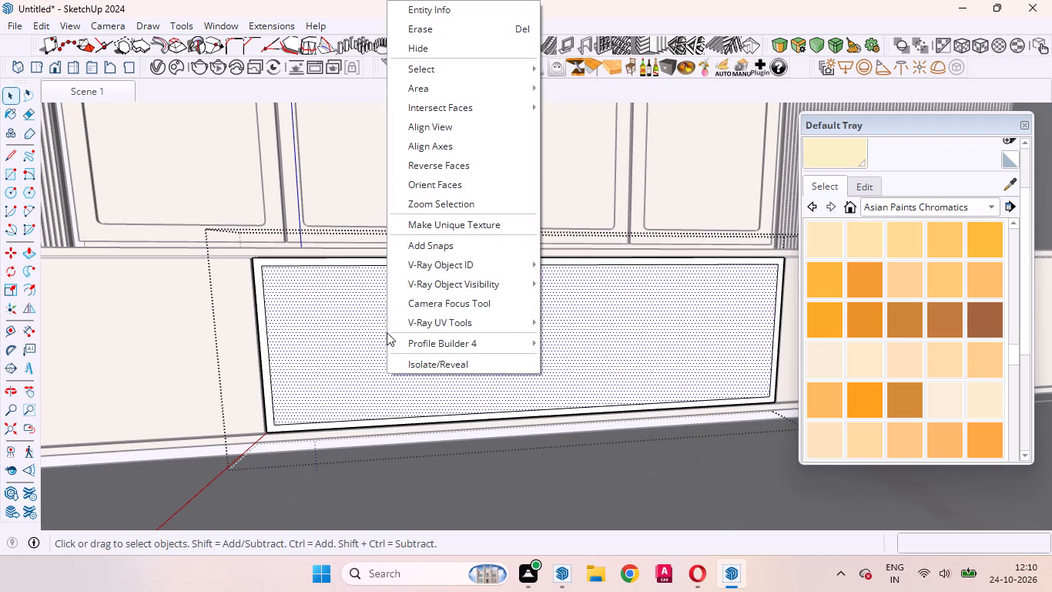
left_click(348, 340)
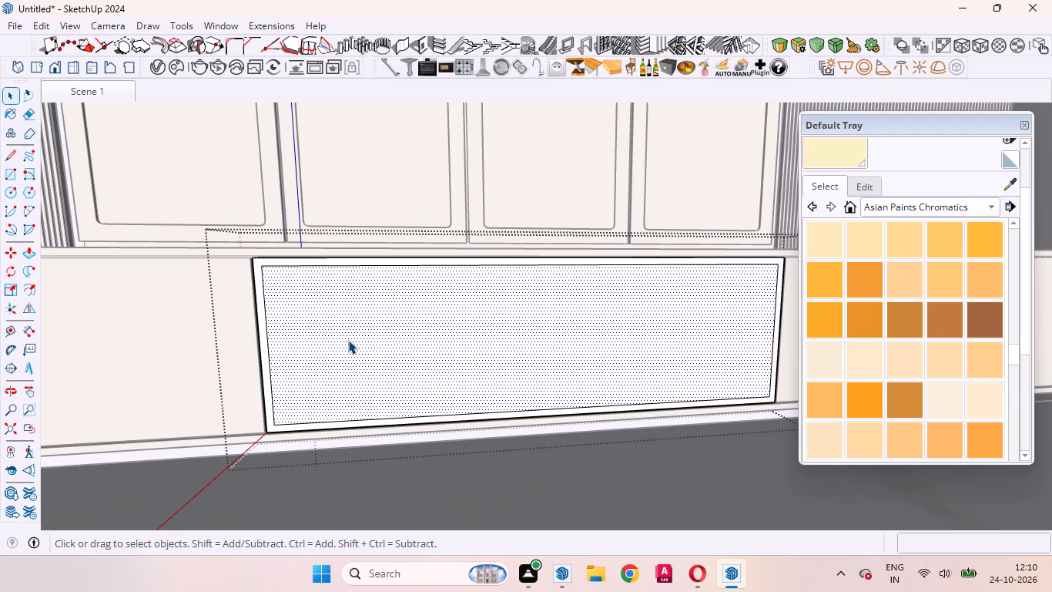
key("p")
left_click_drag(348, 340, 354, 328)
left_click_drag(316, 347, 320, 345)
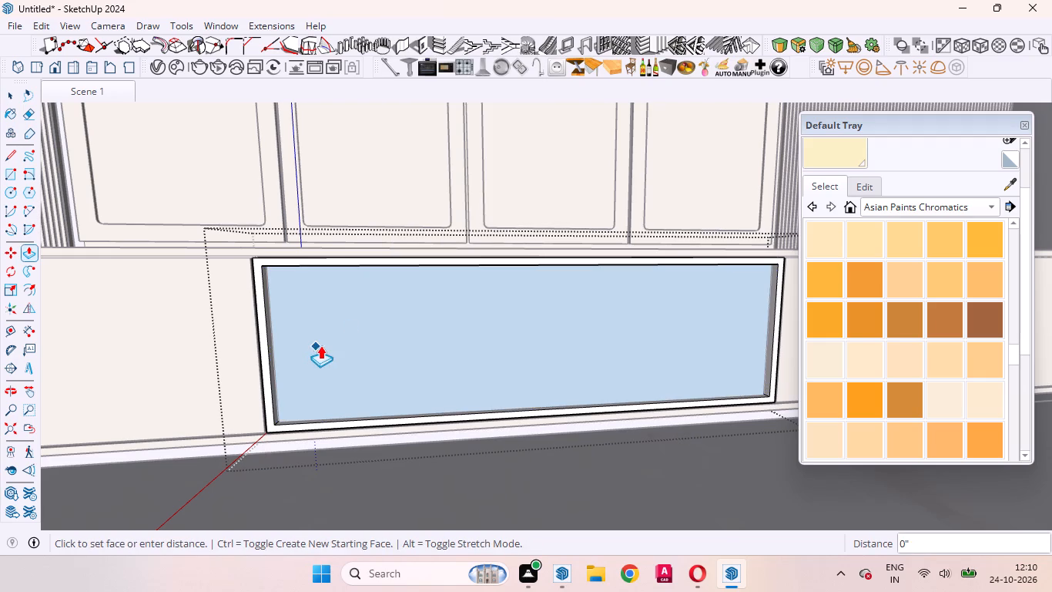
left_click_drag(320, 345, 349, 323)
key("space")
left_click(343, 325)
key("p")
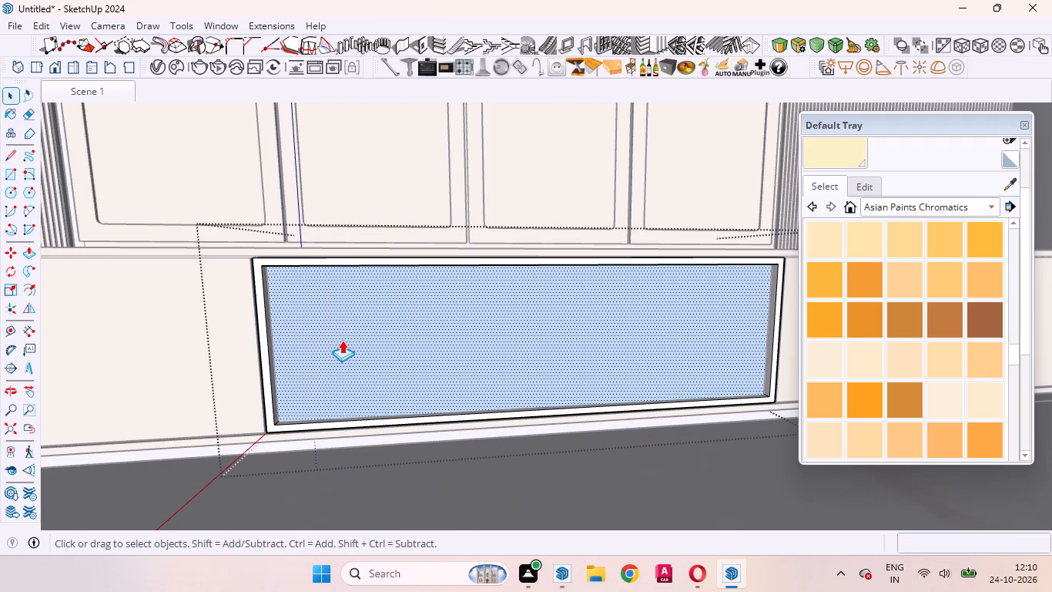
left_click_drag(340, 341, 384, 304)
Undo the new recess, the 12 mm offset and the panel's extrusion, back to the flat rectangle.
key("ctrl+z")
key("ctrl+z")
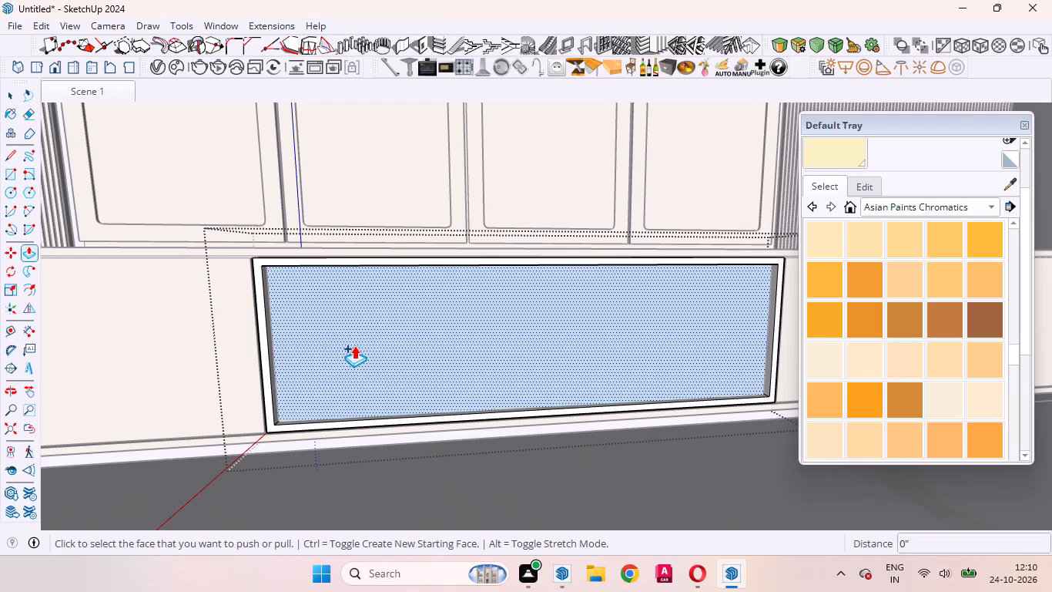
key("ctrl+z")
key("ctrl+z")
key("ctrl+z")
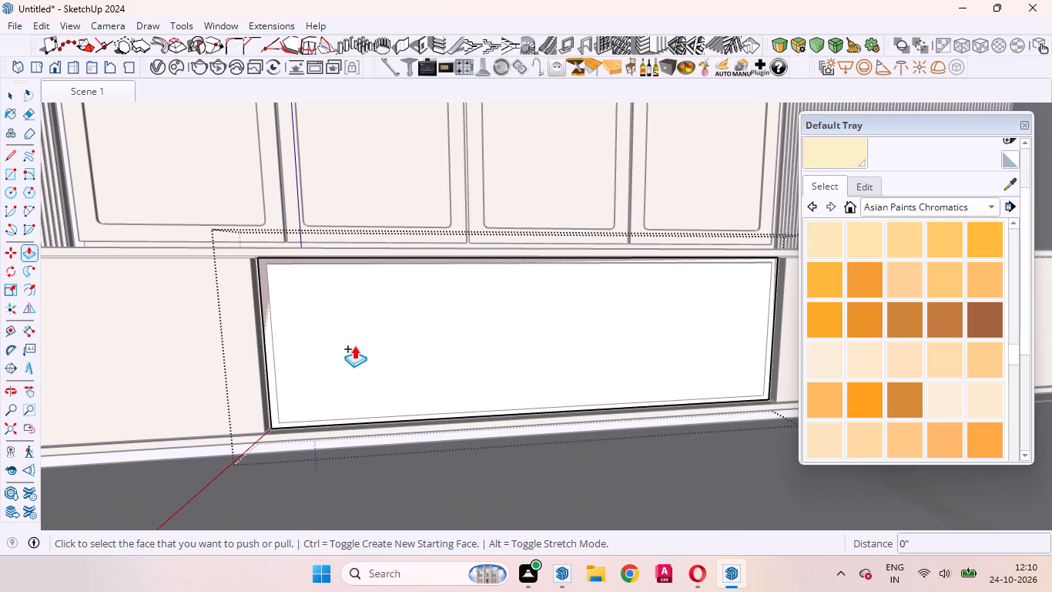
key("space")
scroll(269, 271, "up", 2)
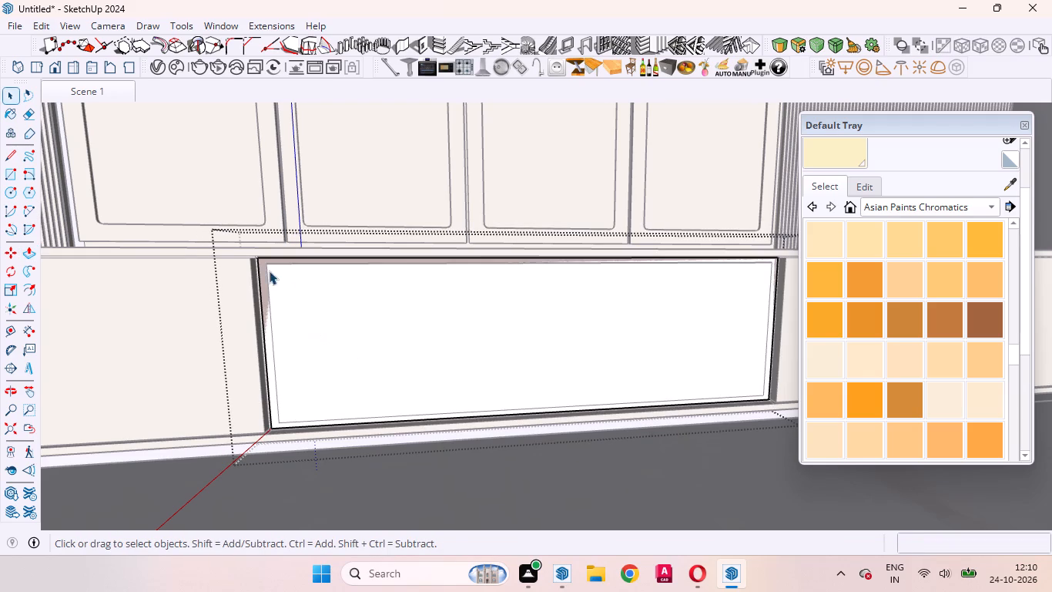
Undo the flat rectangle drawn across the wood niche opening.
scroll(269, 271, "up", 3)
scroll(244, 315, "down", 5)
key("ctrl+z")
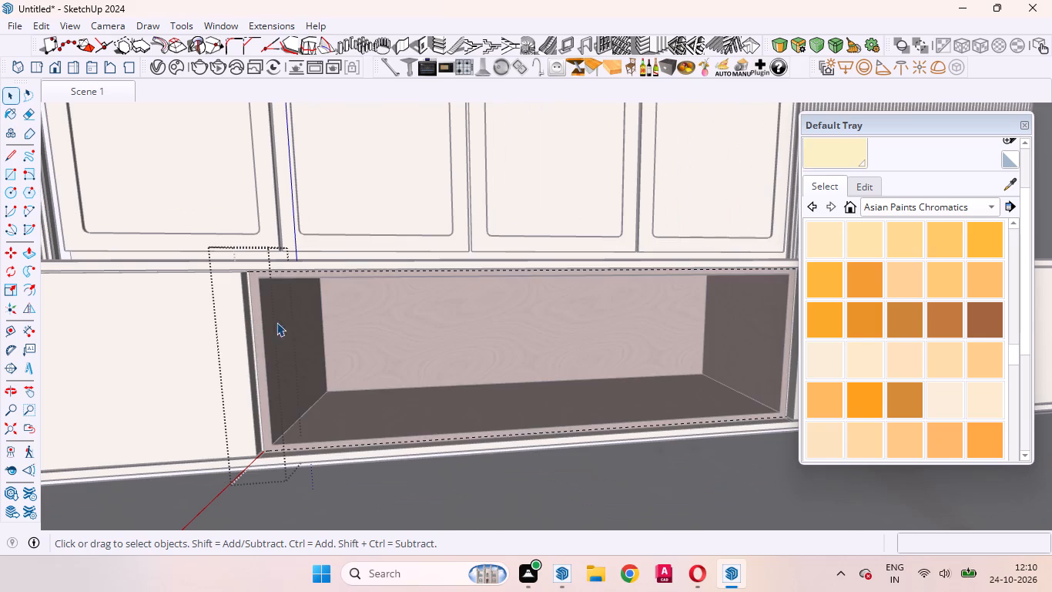
Leave the emptied frame group and start a new empty group for the niche frame.
scroll(303, 320, "down", 5)
scroll(376, 372, "down", 4)
middle_click_drag(398, 365, 398, 516)
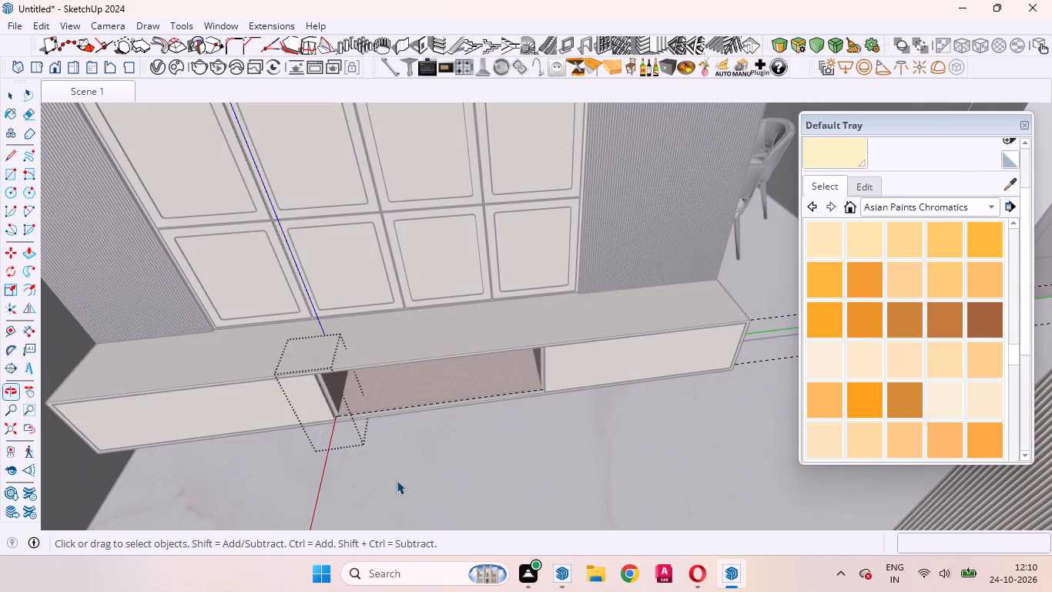
scroll(413, 447, "down", 20)
scroll(413, 447, "down", 1)
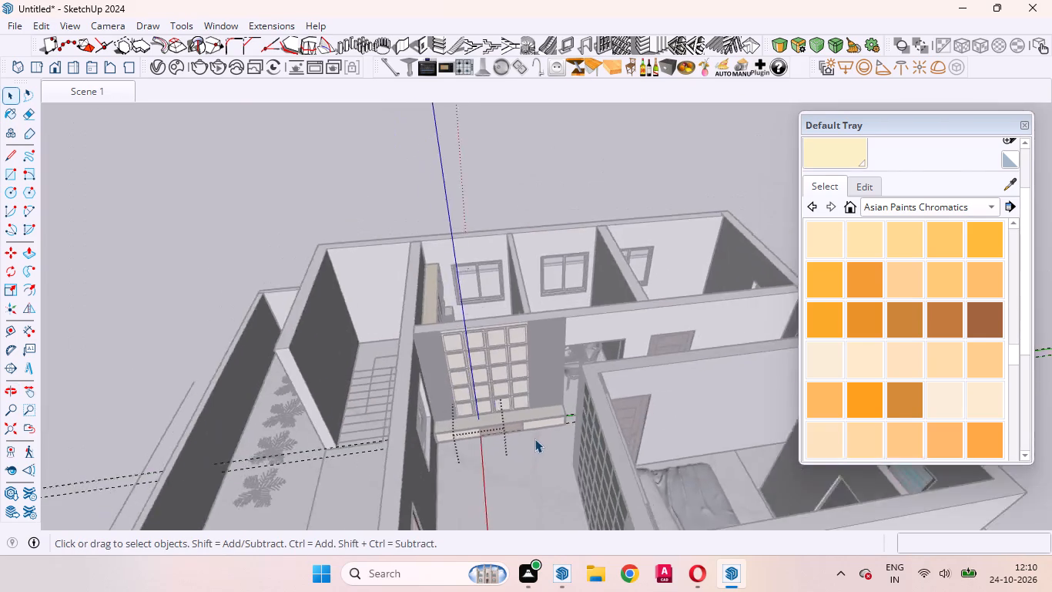
scroll(534, 439, "down", 2)
left_click(142, 334)
right_click(156, 325)
left_click(202, 376)
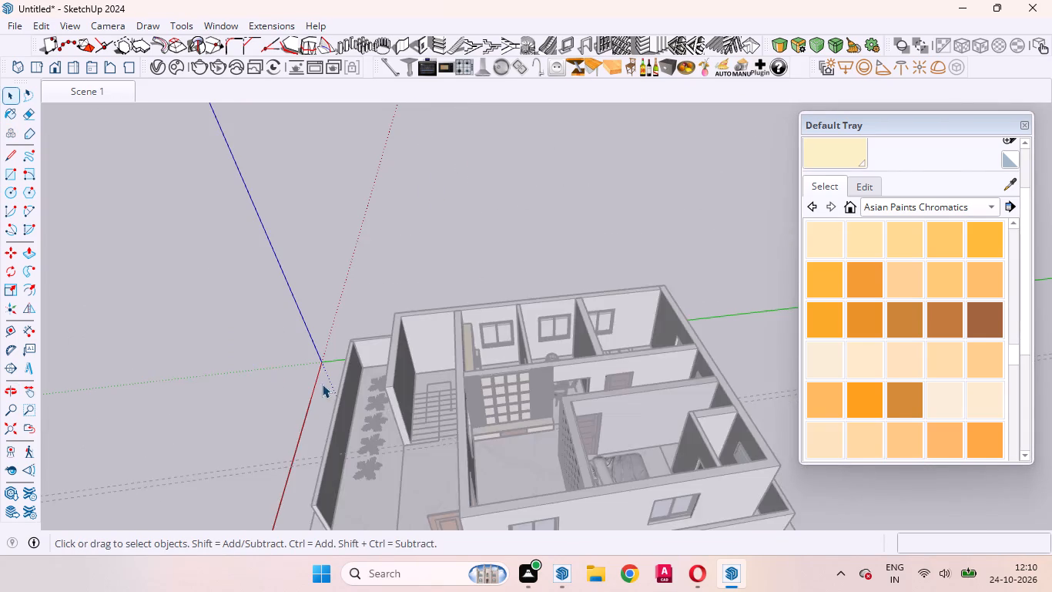
Draw a rectangle across the wood niche opening, from its lower corner to the opposite upper corner, about 10 13/16" by 2' 11 3/16".
scroll(448, 429, "up", 20)
scroll(448, 429, "up", 13)
middle_click_drag(413, 475, 409, 456)
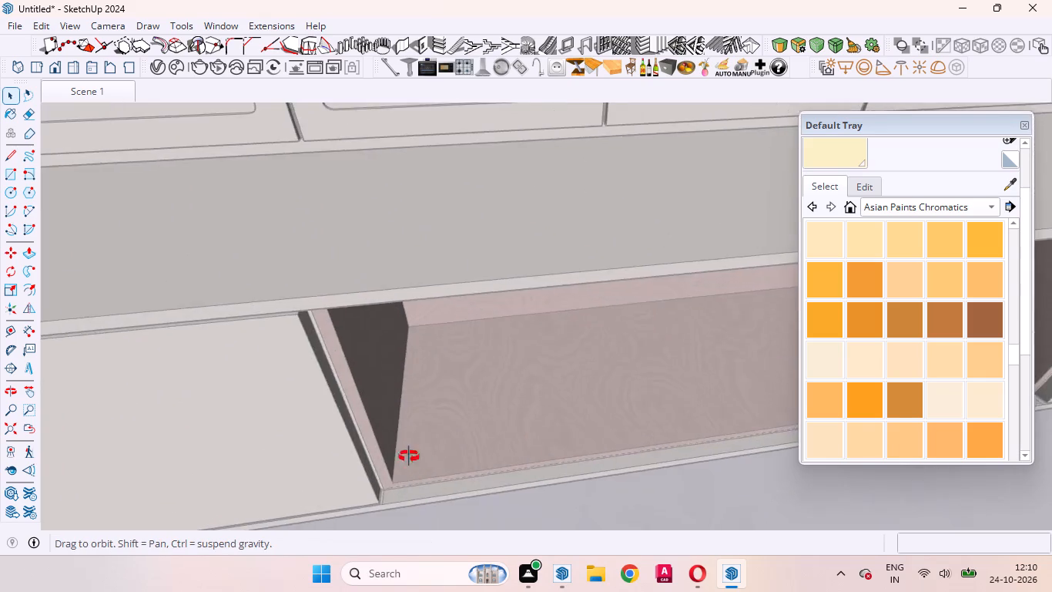
middle_click_drag(409, 456, 385, 309)
key("r")
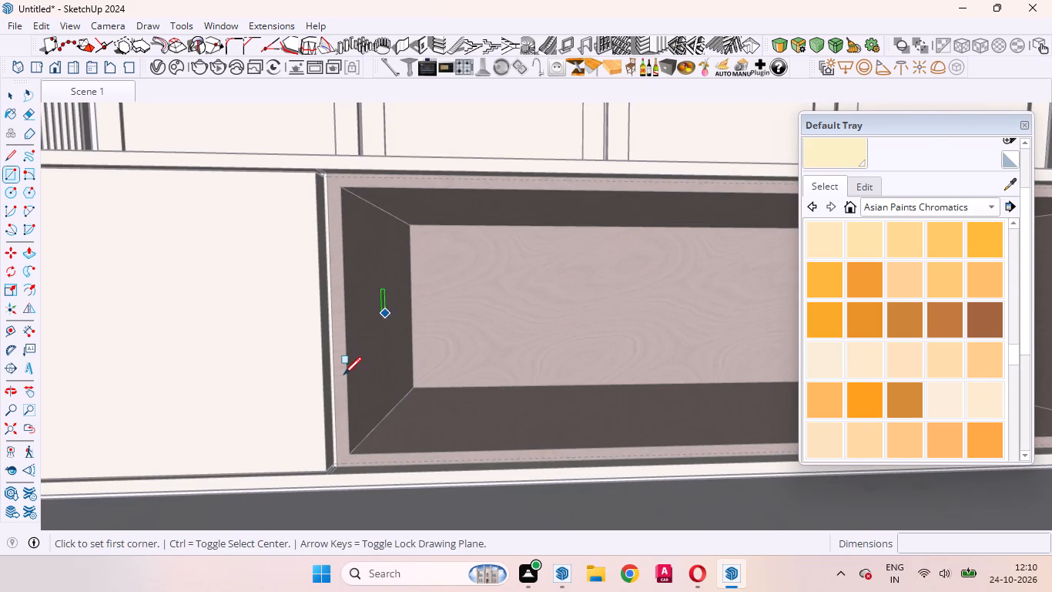
scroll(350, 450, "up", 13)
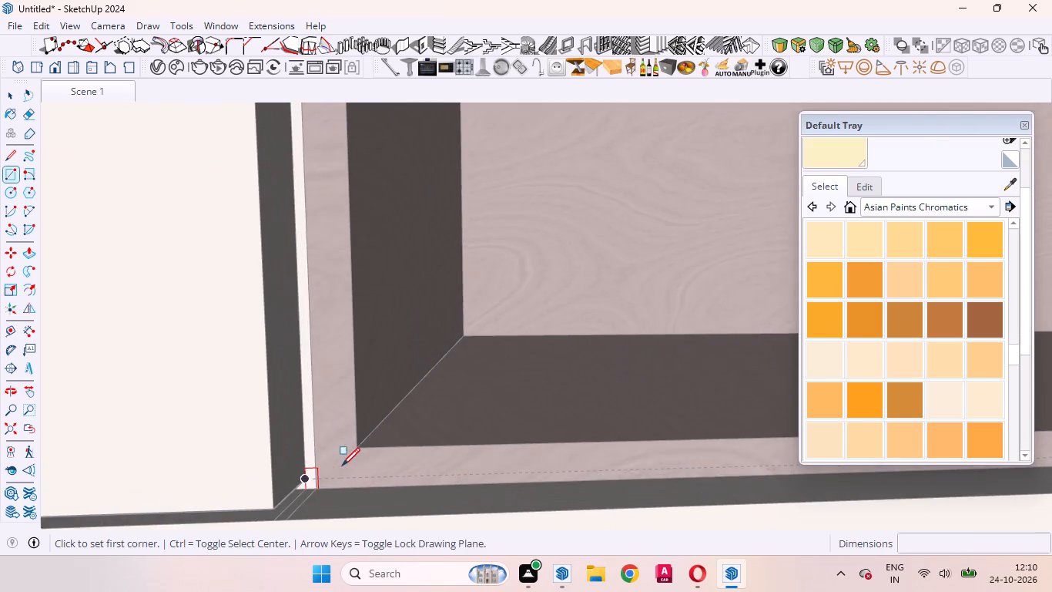
scroll(342, 466, "up", 1)
left_click(313, 481)
scroll(321, 411, "down", 19)
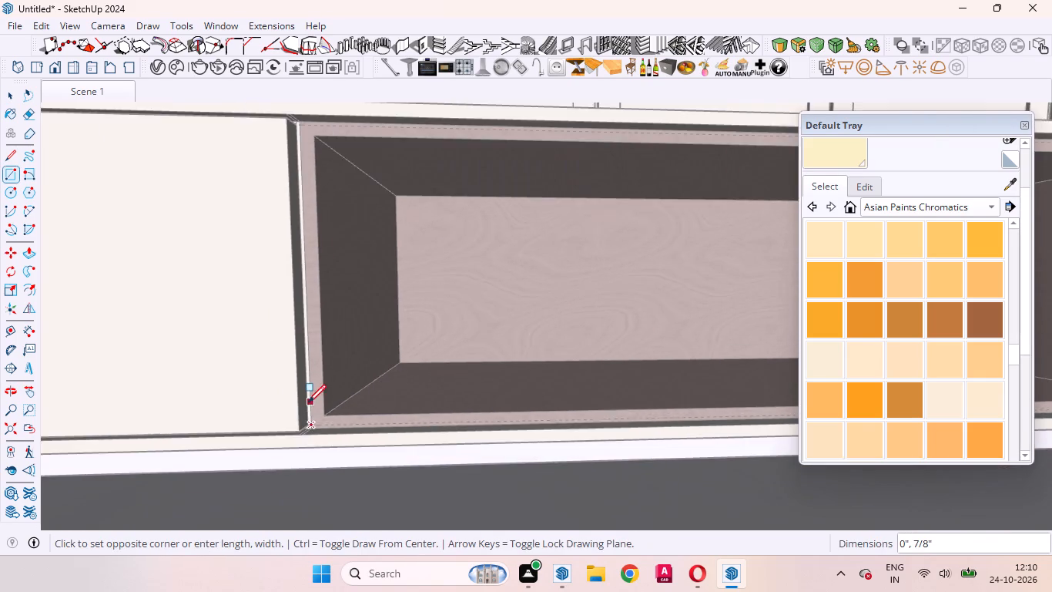
scroll(308, 402, "down", 11)
scroll(745, 318, "up", 19)
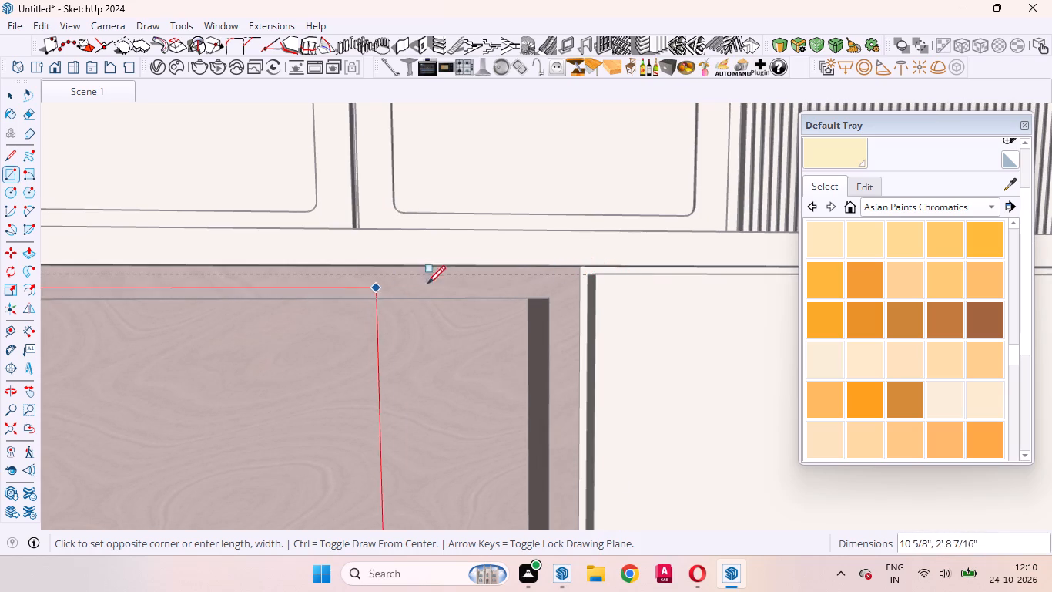
left_click(578, 277)
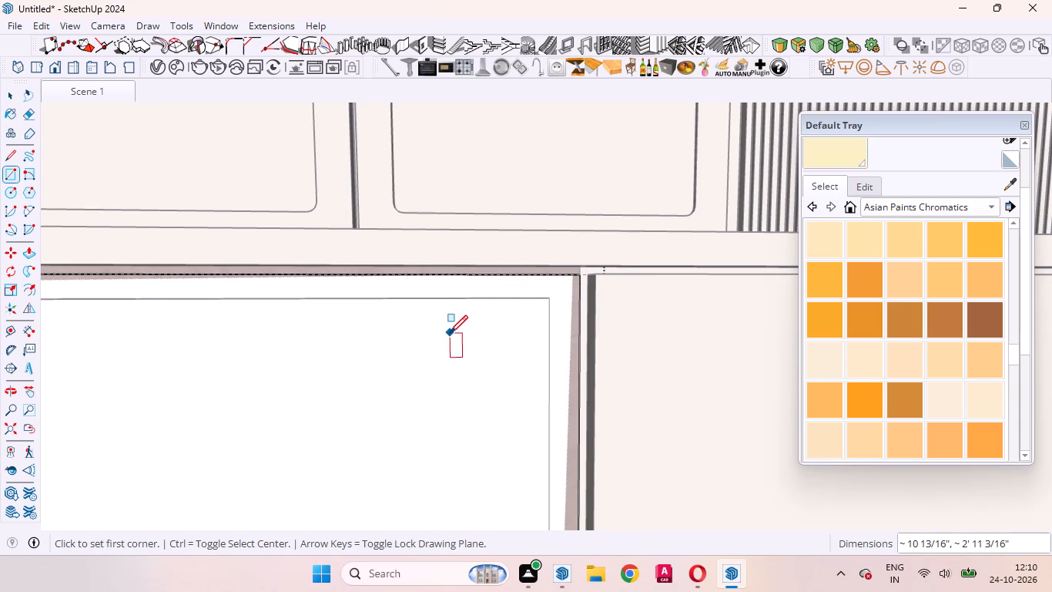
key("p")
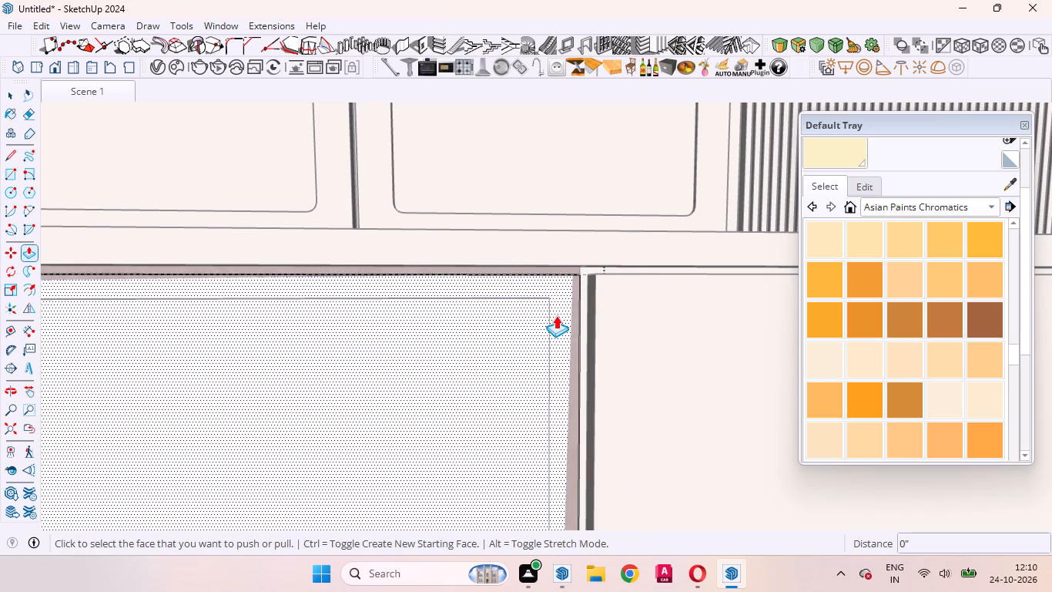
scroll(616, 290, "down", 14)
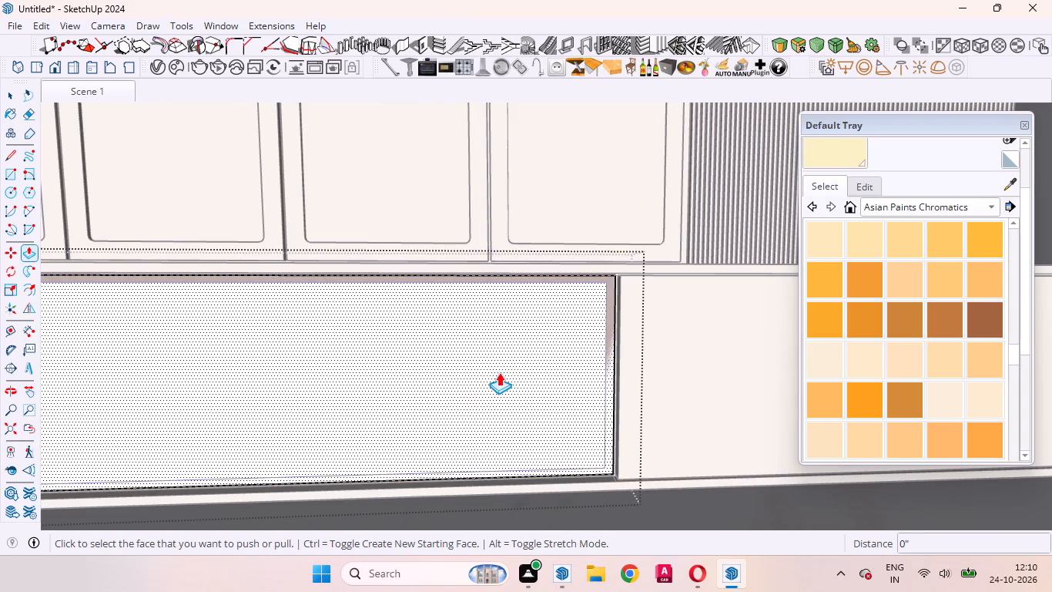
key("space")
Offset the new rectangle's outline inward by 12 mm.
key("f")
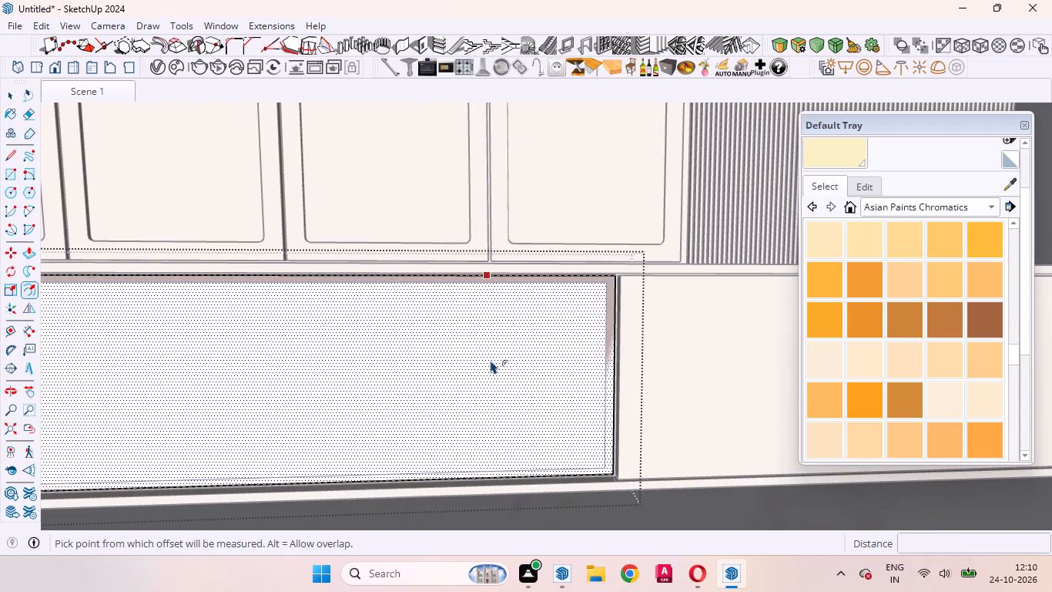
left_click_drag(490, 350, 487, 360)
type("12mm")
key("Return")
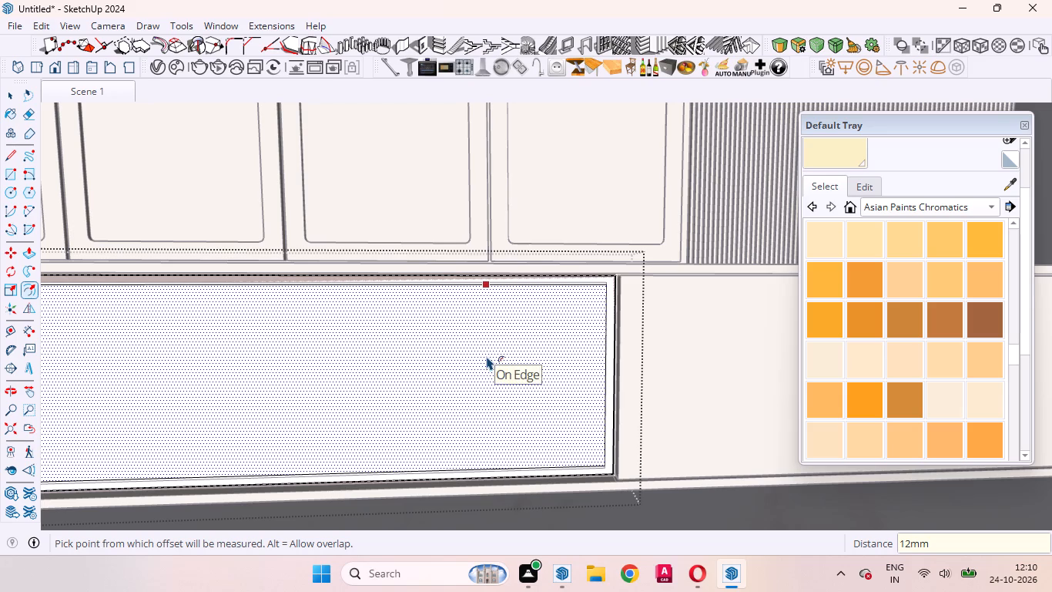
key("space")
Push/Pull the border face around the offset outline by 12 mm to form a raised frame.
scroll(591, 295, "up", 4)
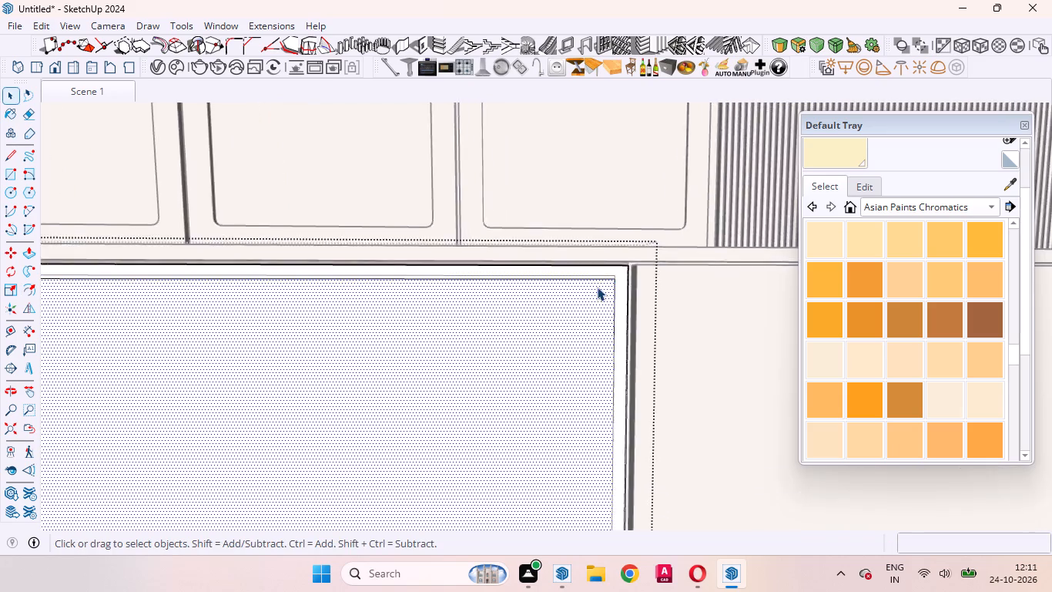
scroll(597, 287, "up", 8)
scroll(631, 307, "down", 5)
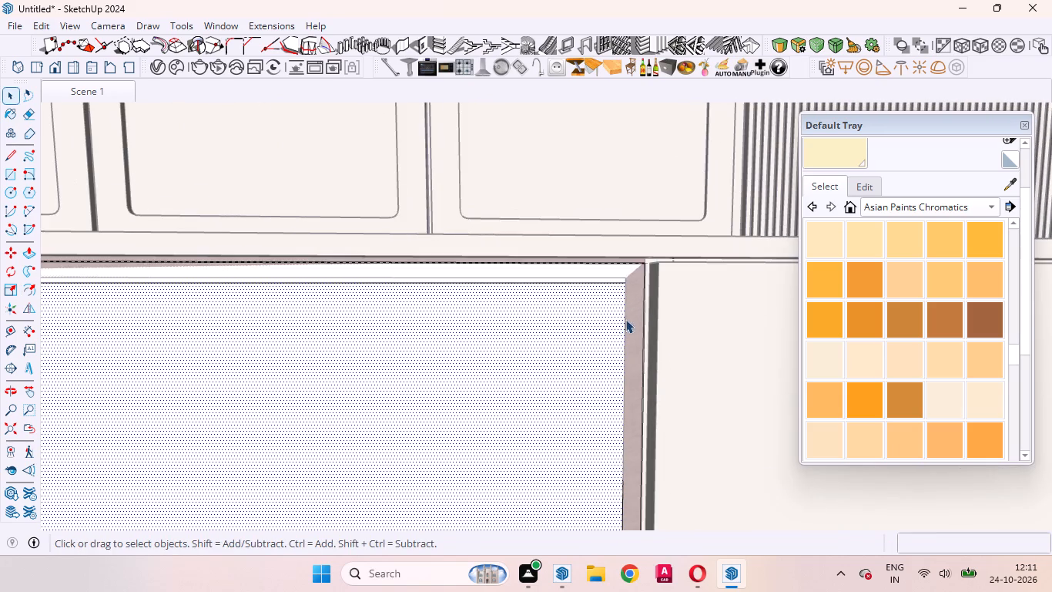
middle_click_drag(583, 337, 635, 376)
scroll(718, 332, "up", 3)
left_click(678, 328)
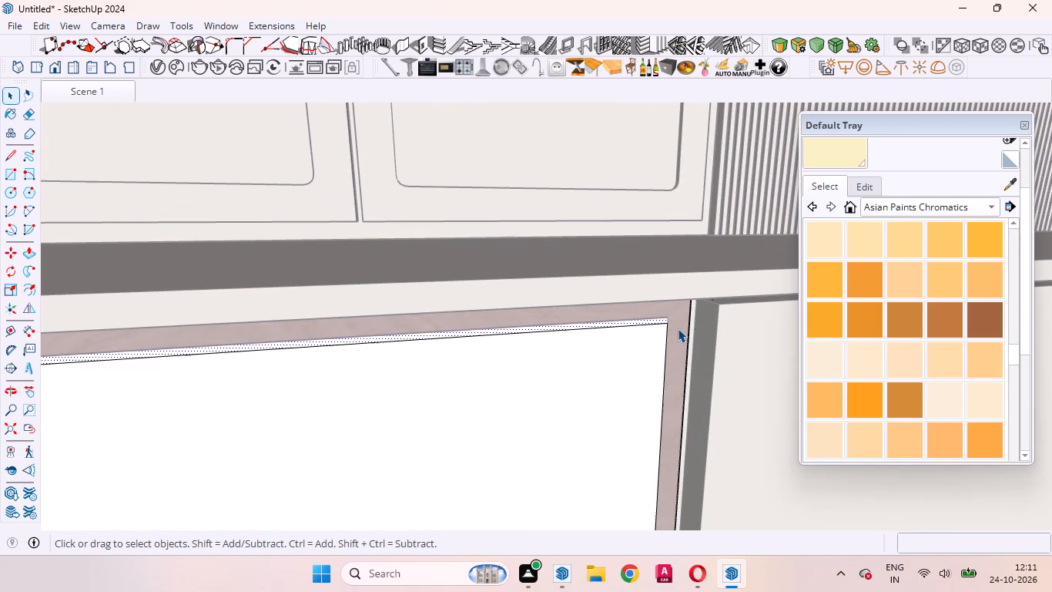
key("p")
left_click_drag(678, 328, 680, 331)
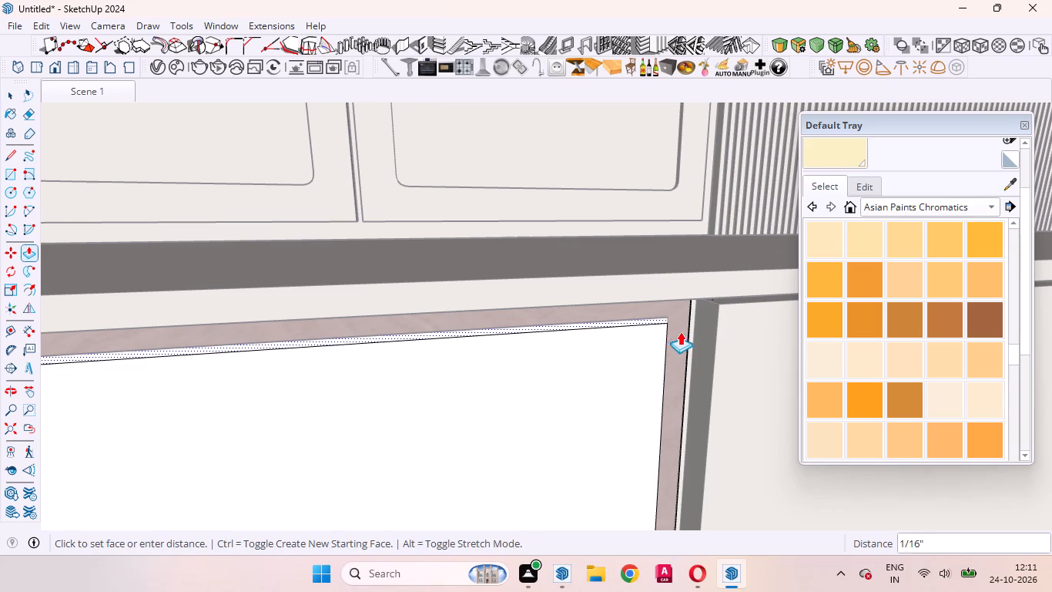
left_click_drag(680, 331, 682, 338)
type("12")
type("mm")
key("Return")
key("space")
Paint the frame's inner pane with the translucent grey glass from Glass and Mirrors, and close the frame group.
scroll(562, 316, "down", 3)
left_click(995, 207)
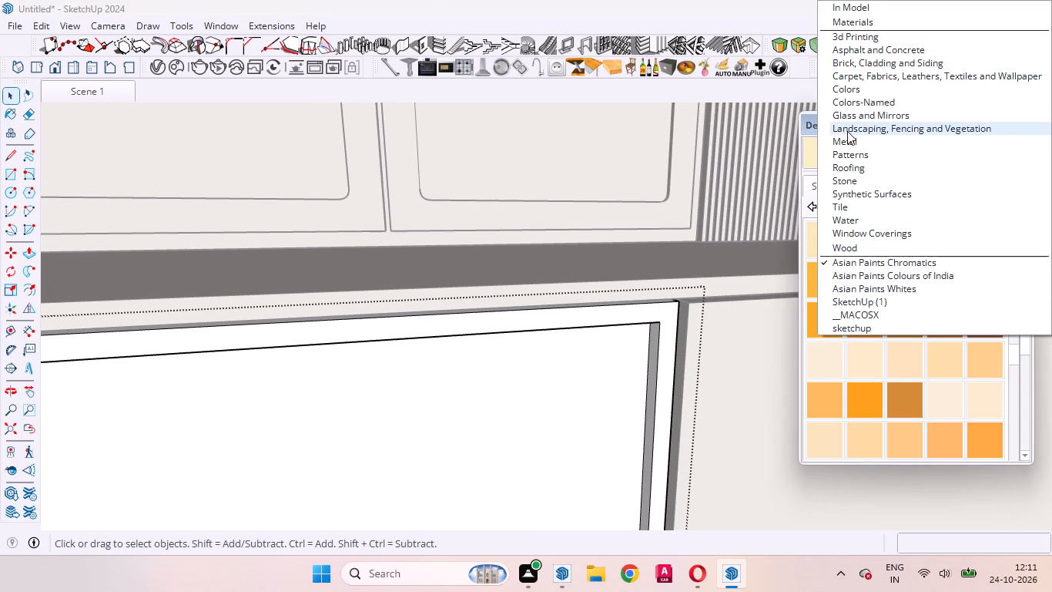
left_click(852, 112)
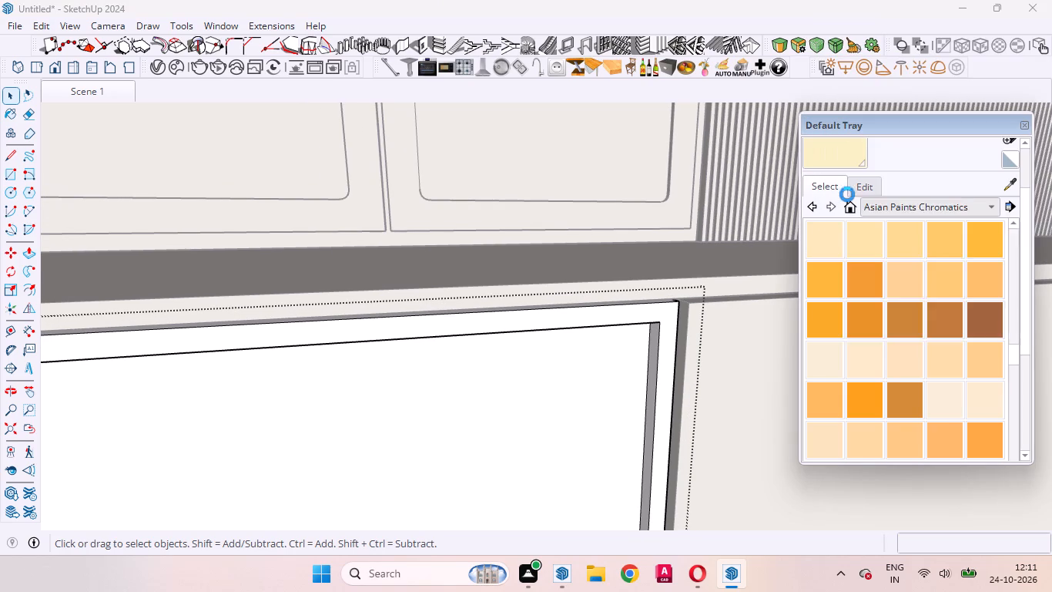
left_click(902, 277)
left_click(462, 385)
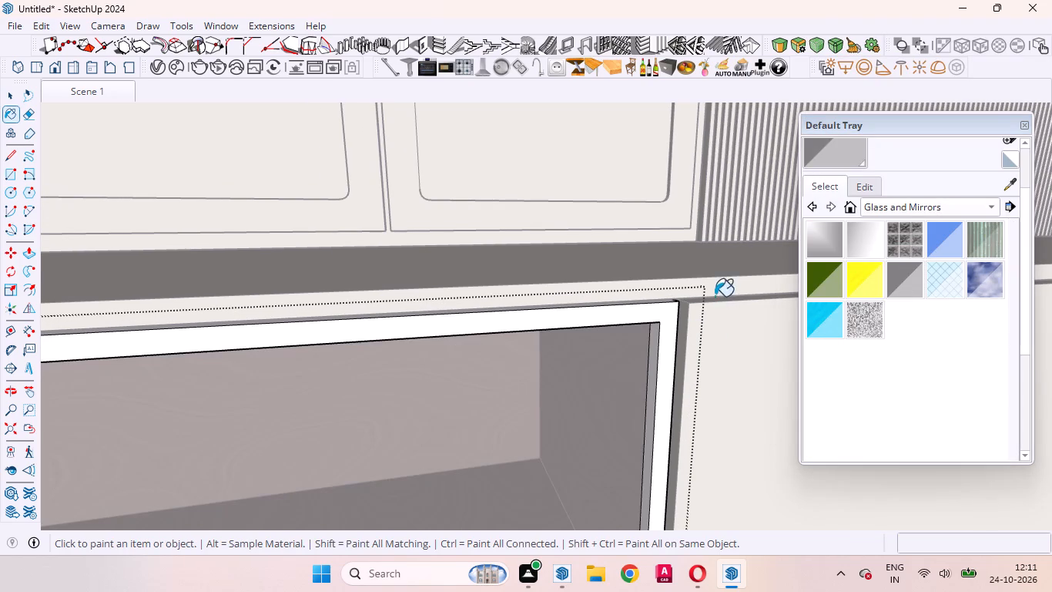
key("space")
scroll(541, 247, "down", 11)
middle_click_drag(600, 275, 596, 358)
left_click(526, 439)
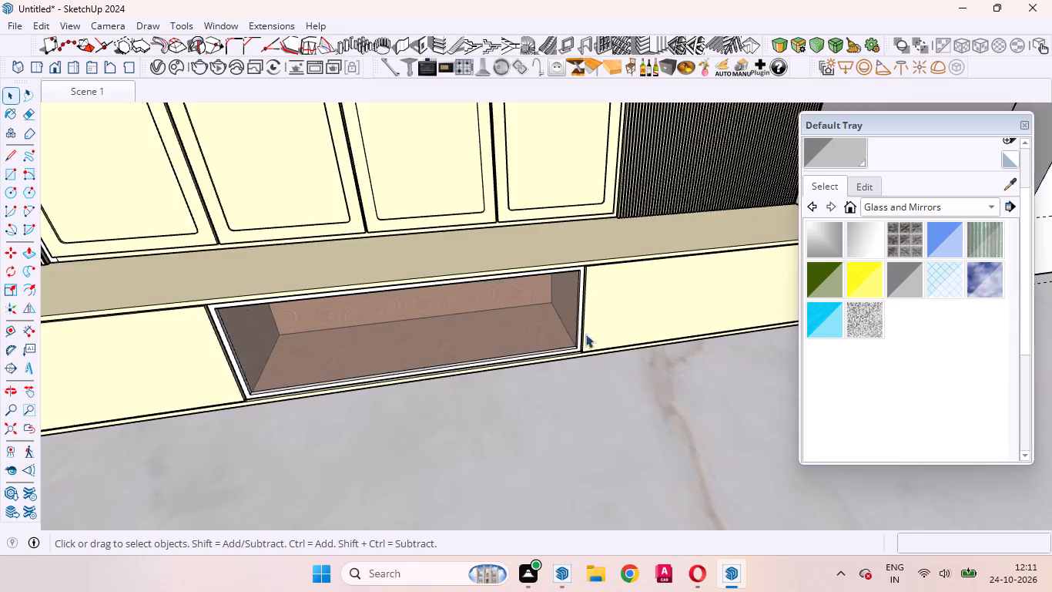
Select the whole frame group and paint it black from the Colors collection.
scroll(602, 270, "up", 4)
middle_click_drag(577, 316, 558, 234)
scroll(558, 236, "up", 10)
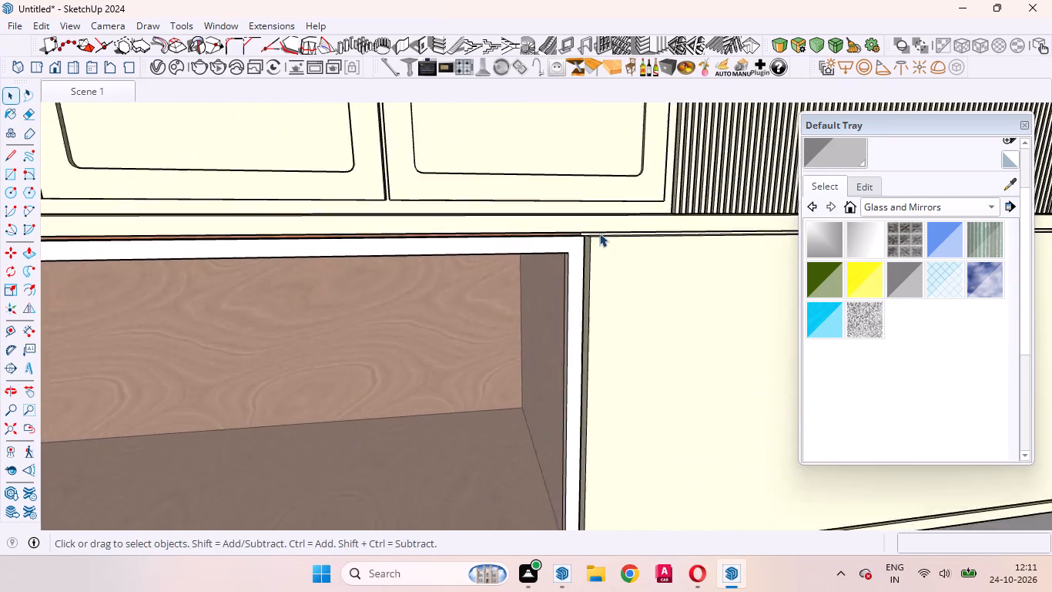
scroll(599, 233, "up", 12)
middle_click_drag(592, 254, 477, 261)
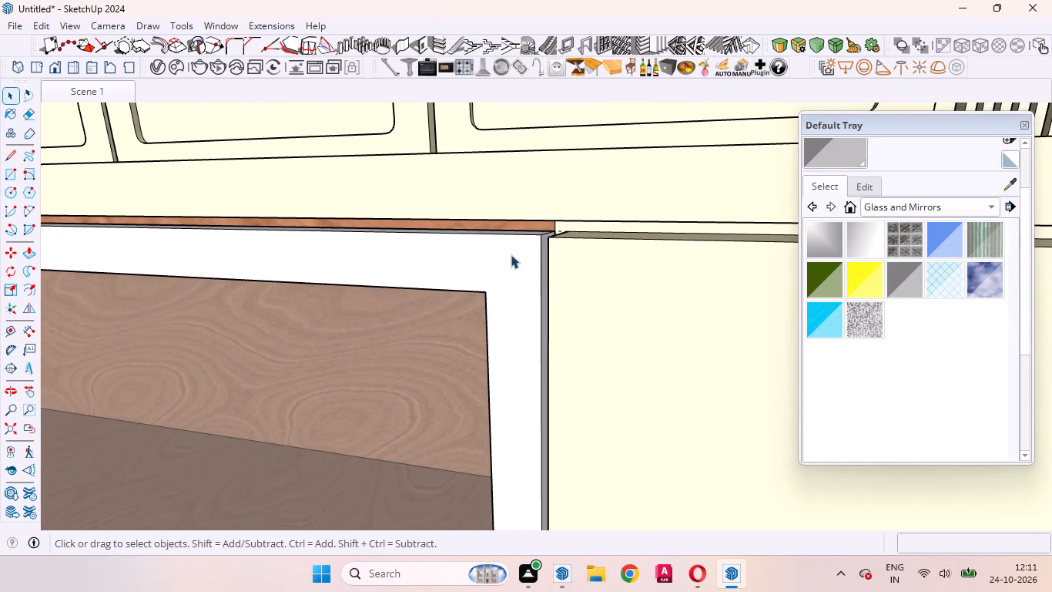
left_click(514, 256)
scroll(613, 249, "down", 20)
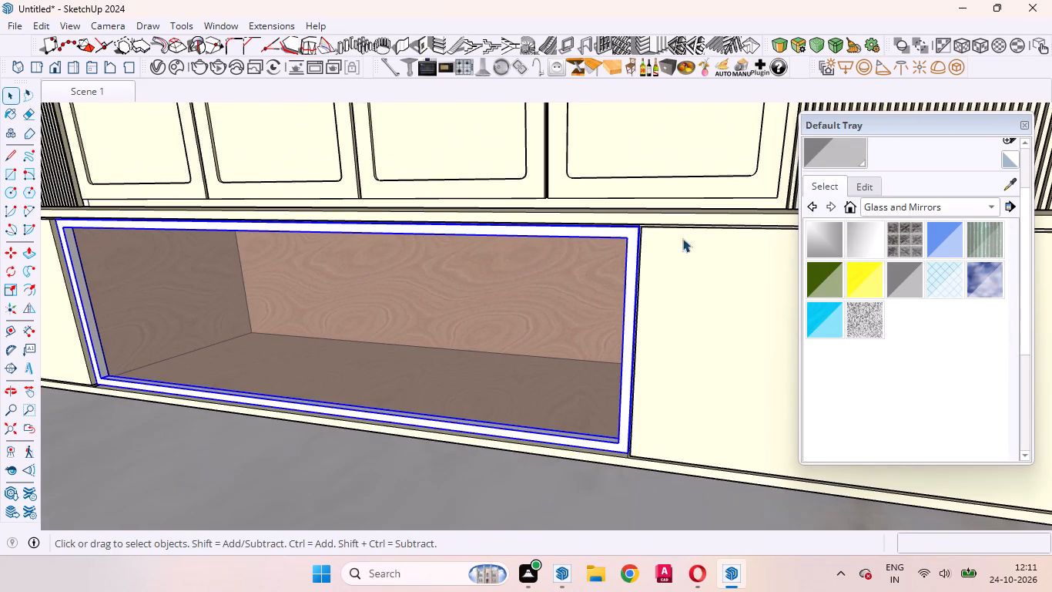
left_click(984, 210)
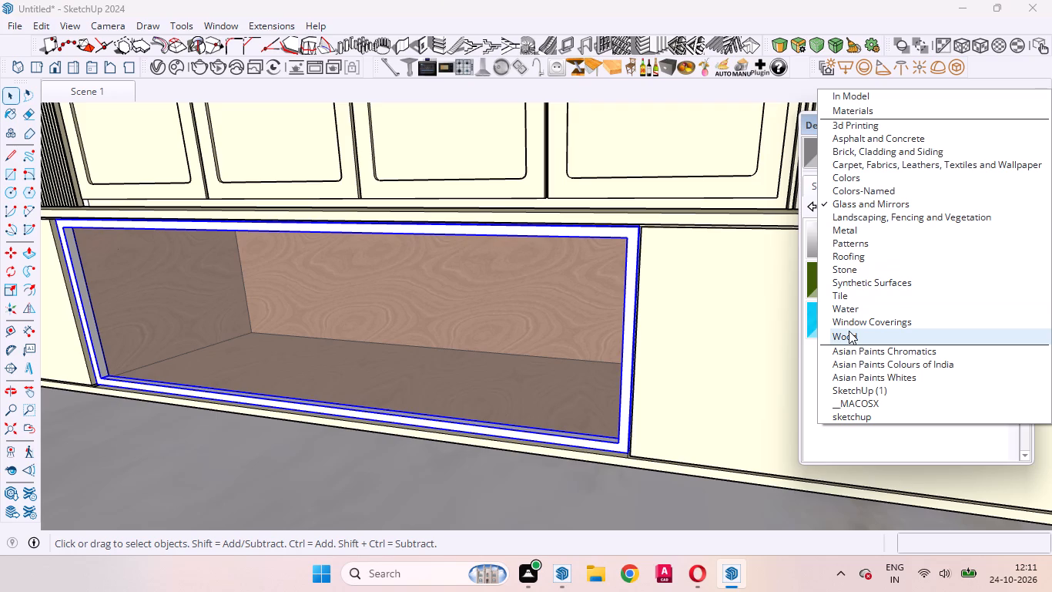
left_click(843, 181)
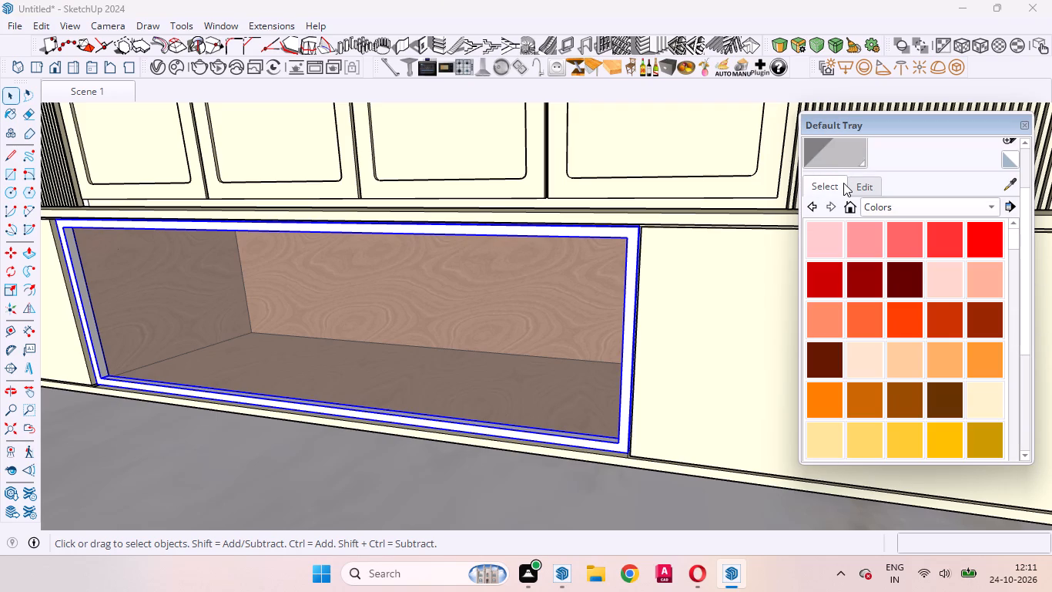
scroll(916, 272, "down", 2)
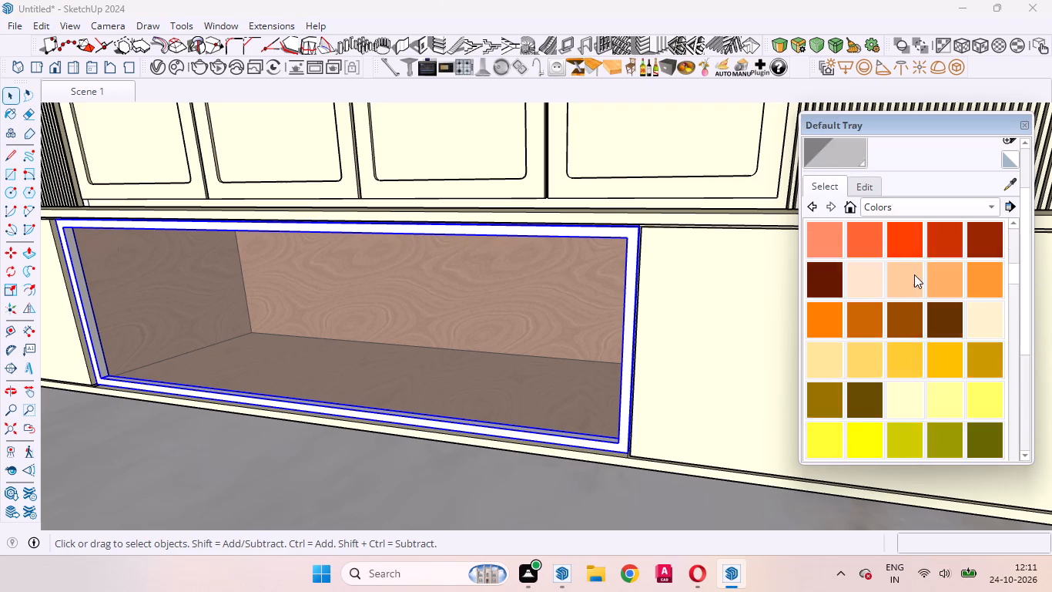
scroll(914, 274, "down", 17)
left_click(812, 368)
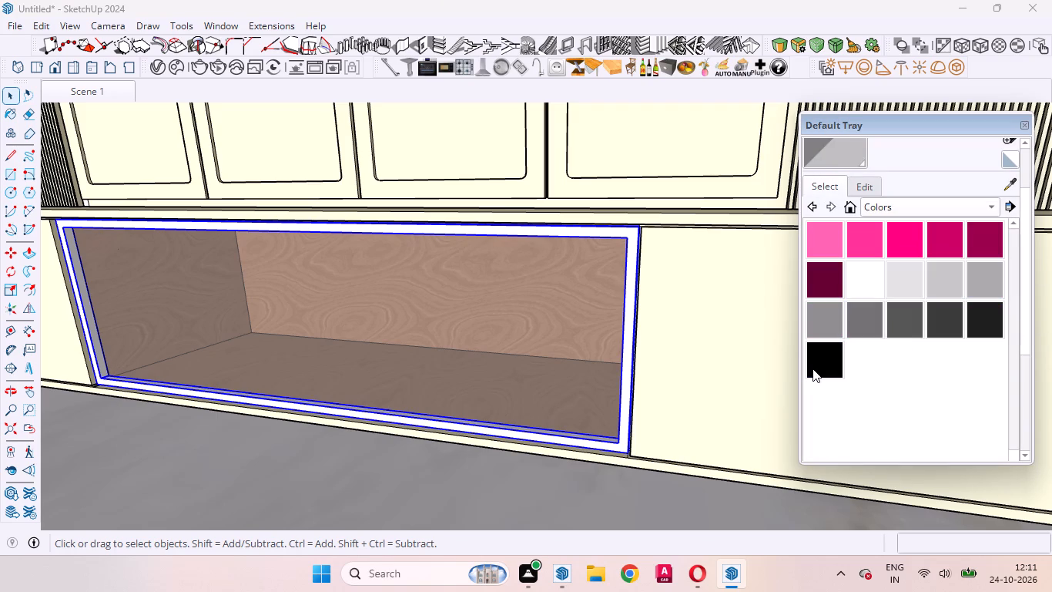
scroll(600, 299, "up", 14)
left_click(722, 284)
scroll(652, 319, "down", 5)
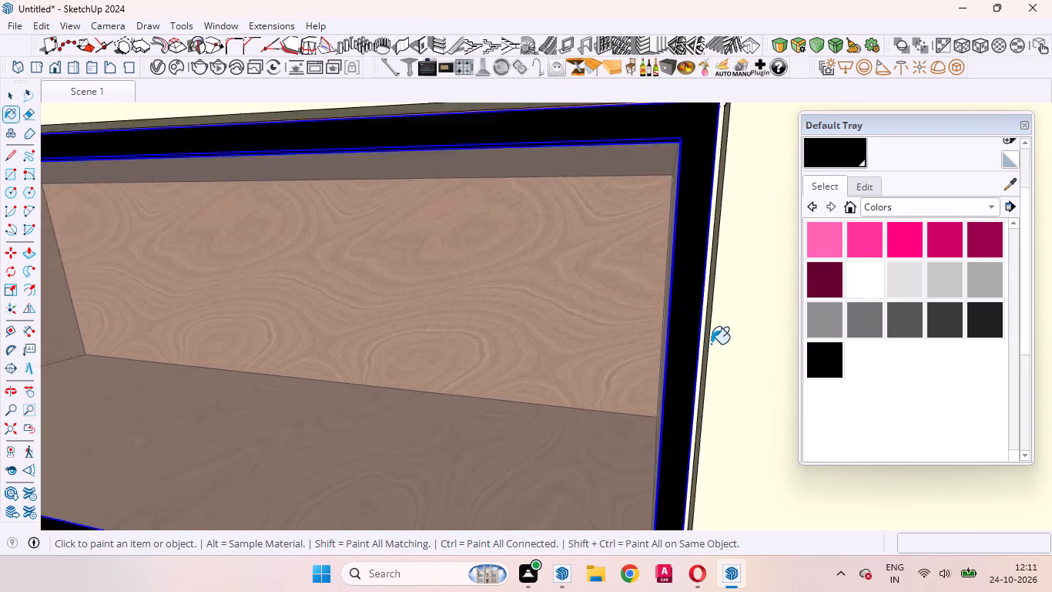
scroll(711, 344, "down", 20)
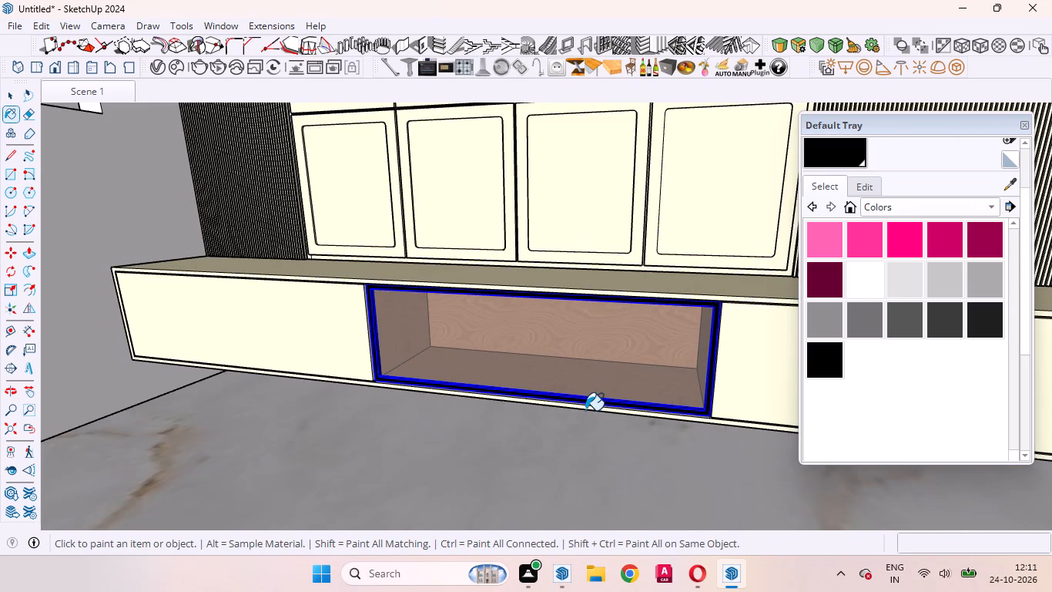
key("space")
Deselect the frame and inspect the black frame's fit in the base cabinet, including its lower corner against the wood niche.
scroll(578, 416, "down", 4)
middle_click_drag(530, 415, 555, 511)
scroll(574, 452, "down", 3)
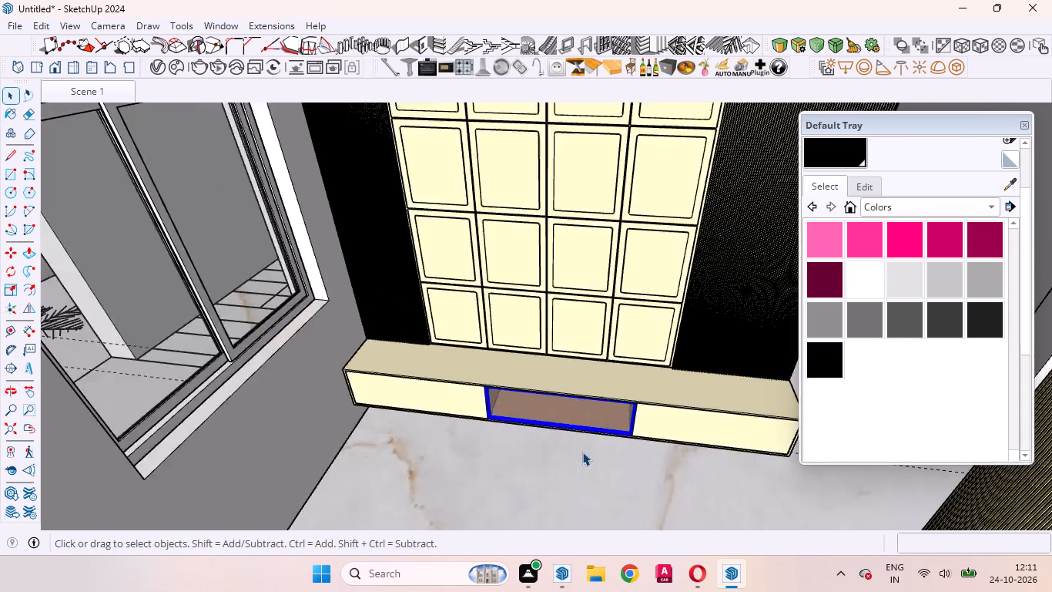
scroll(582, 452, "down", 11)
left_click(66, 203)
scroll(522, 420, "up", 4)
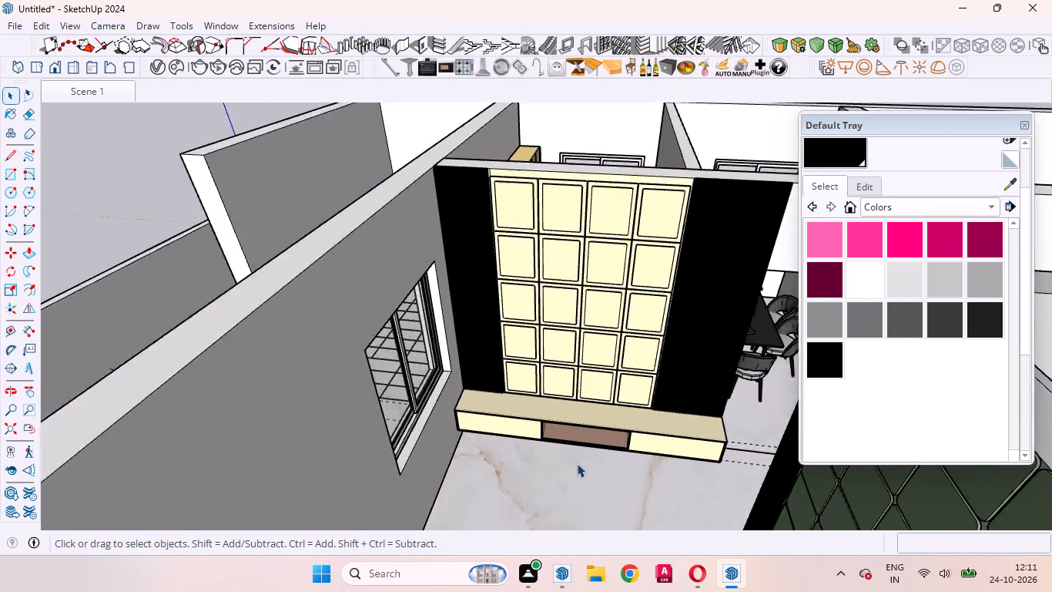
scroll(577, 463, "up", 11)
middle_click_drag(599, 451, 788, 264)
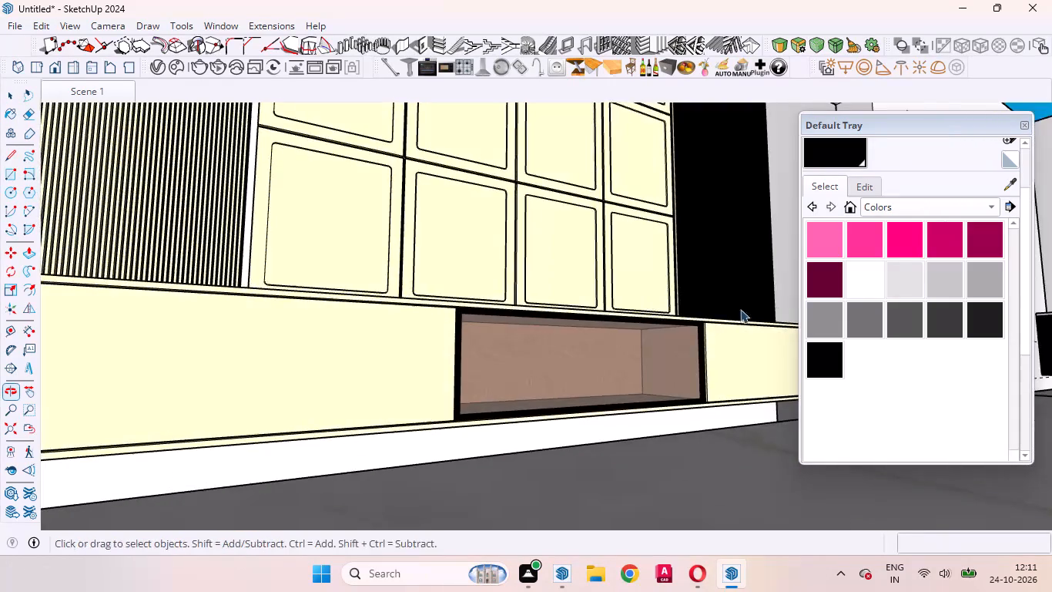
scroll(404, 408, "up", 20)
scroll(404, 408, "up", 13)
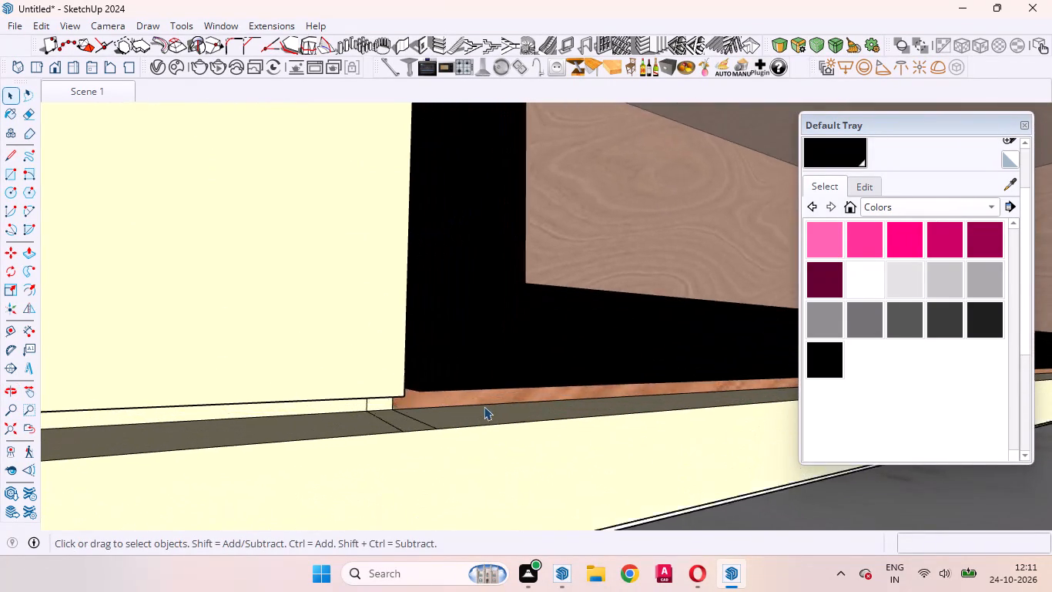
Sample the base cabinet's cream material and paint the exposed wood strip around the black glass frame with it.
middle_click_drag(485, 407, 434, 399)
scroll(432, 405, "up", 8)
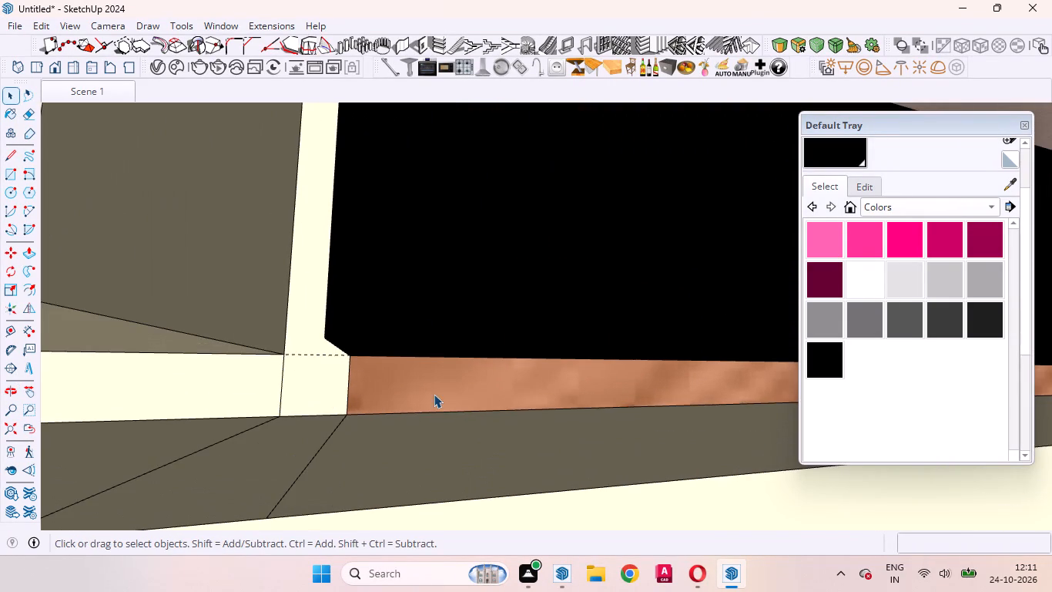
left_click(434, 392)
double_click(420, 387)
left_click(420, 385)
left_click(406, 386)
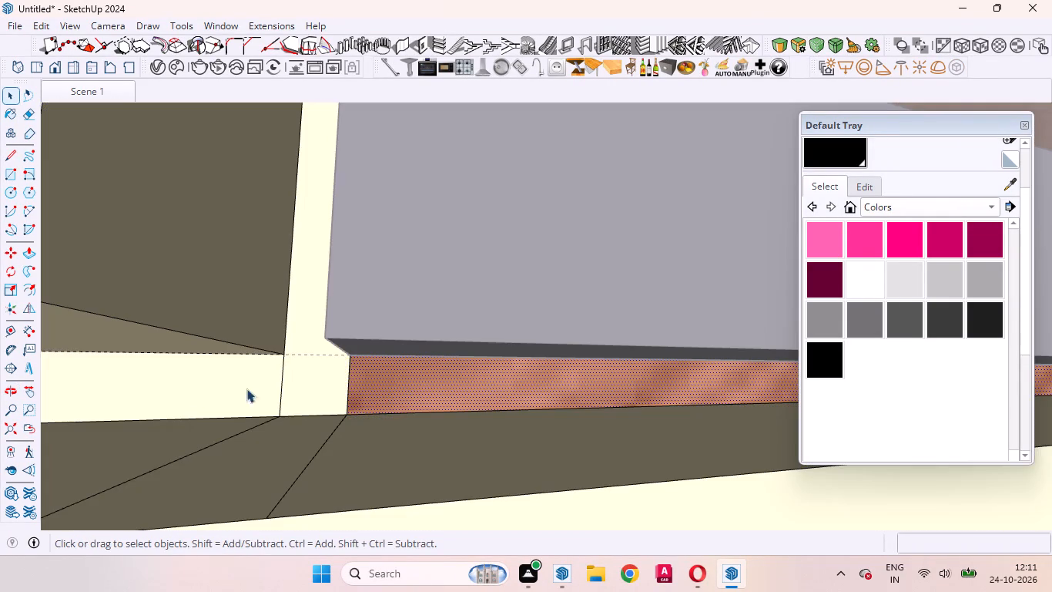
left_click(1008, 188)
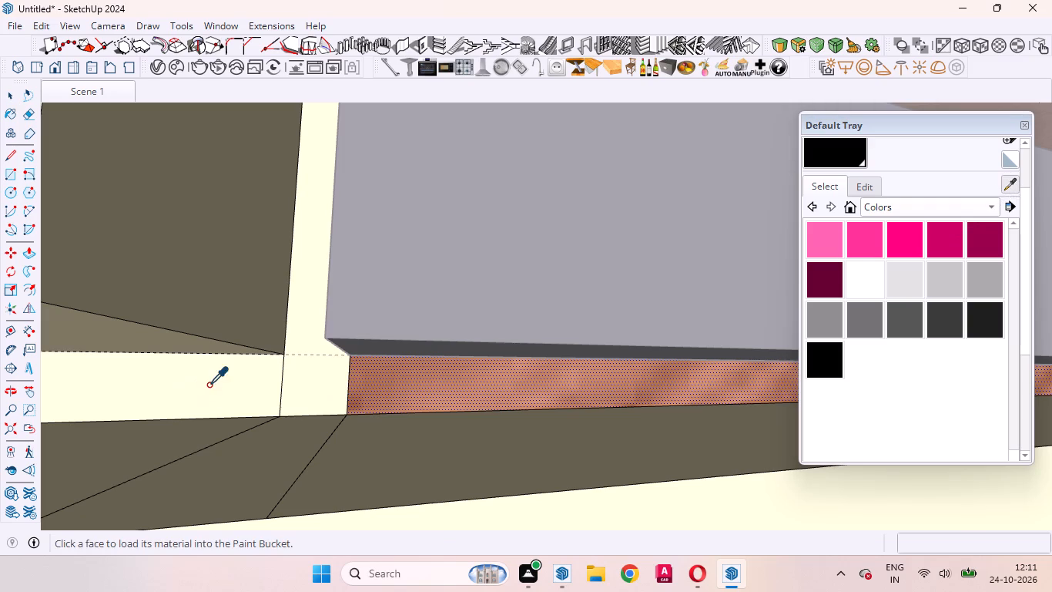
left_click(223, 384)
left_click(418, 395)
Inspect the cabinet edges around the glass frame's lower and upper corners, then leave the cabinet group.
middle_click_drag(357, 377, 343, 490)
scroll(343, 490, "up", 1)
scroll(330, 469, "down", 20)
scroll(330, 469, "down", 14)
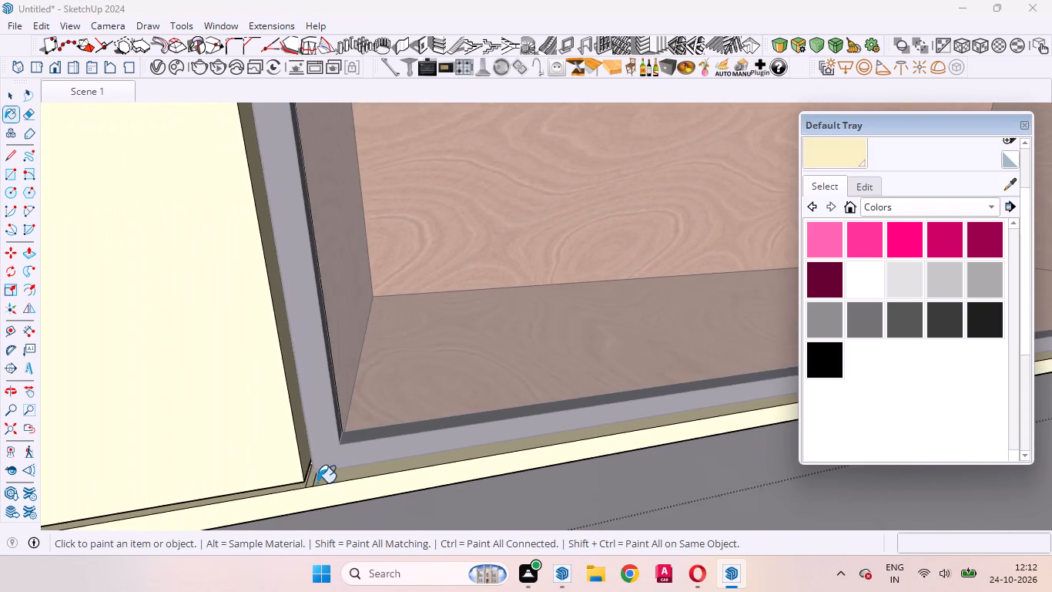
scroll(317, 483, "down", 8)
scroll(301, 203, "up", 19)
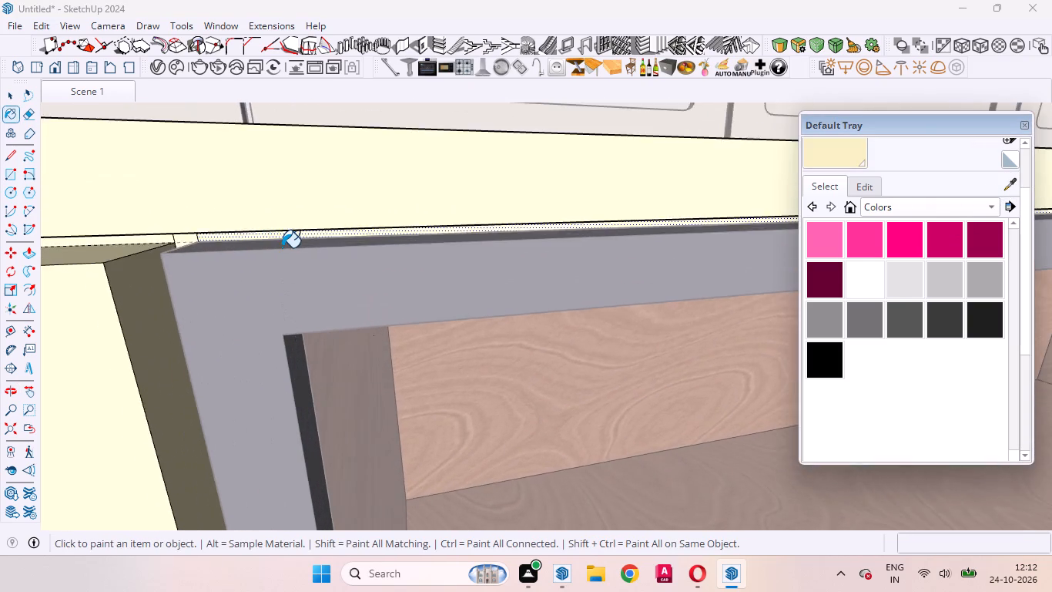
scroll(282, 247, "up", 13)
middle_click_drag(280, 247, 330, 203)
scroll(258, 238, "down", 11)
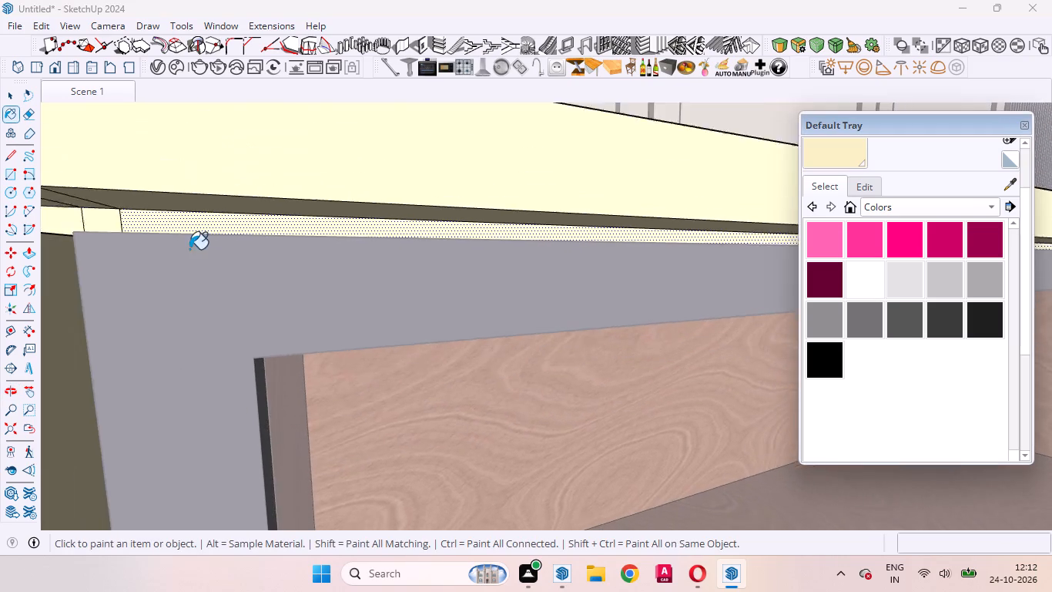
scroll(189, 249, "down", 8)
scroll(70, 291, "down", 20)
scroll(70, 291, "down", 9)
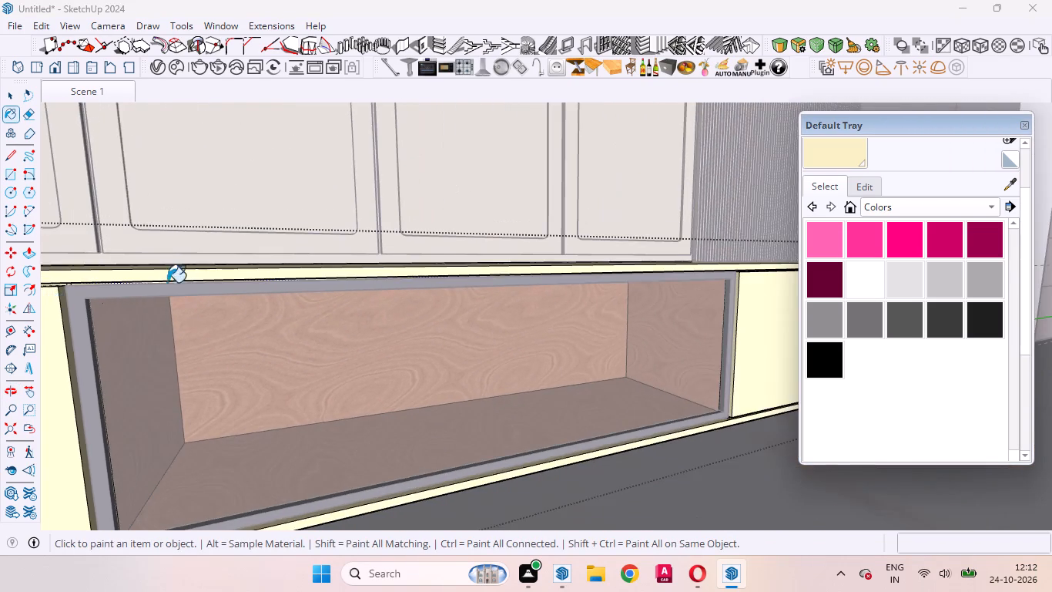
scroll(645, 308, "up", 5)
middle_click_drag(724, 318, 494, 310)
scroll(631, 271, "up", 3)
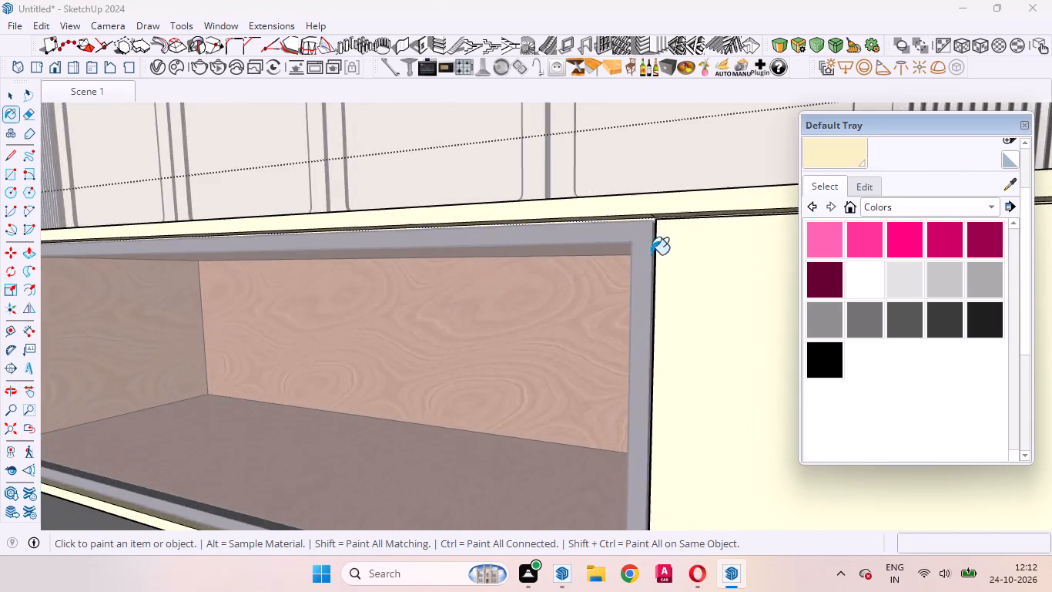
scroll(651, 254, "up", 20)
middle_click_drag(690, 271, 702, 280)
scroll(655, 287, "down", 3)
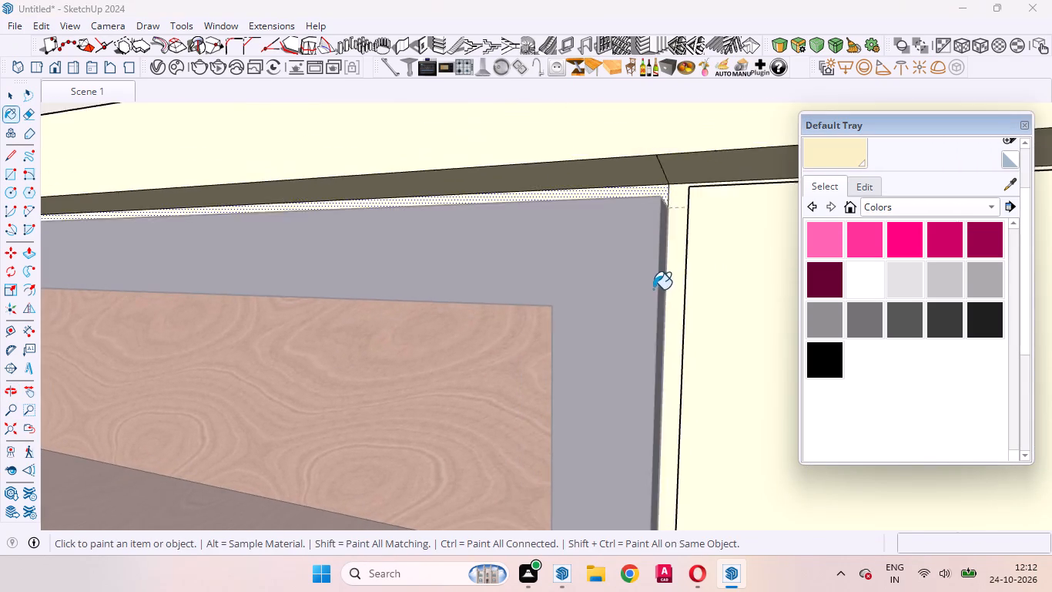
scroll(653, 289, "down", 12)
key("space")
scroll(628, 304, "down", 20)
scroll(628, 304, "down", 4)
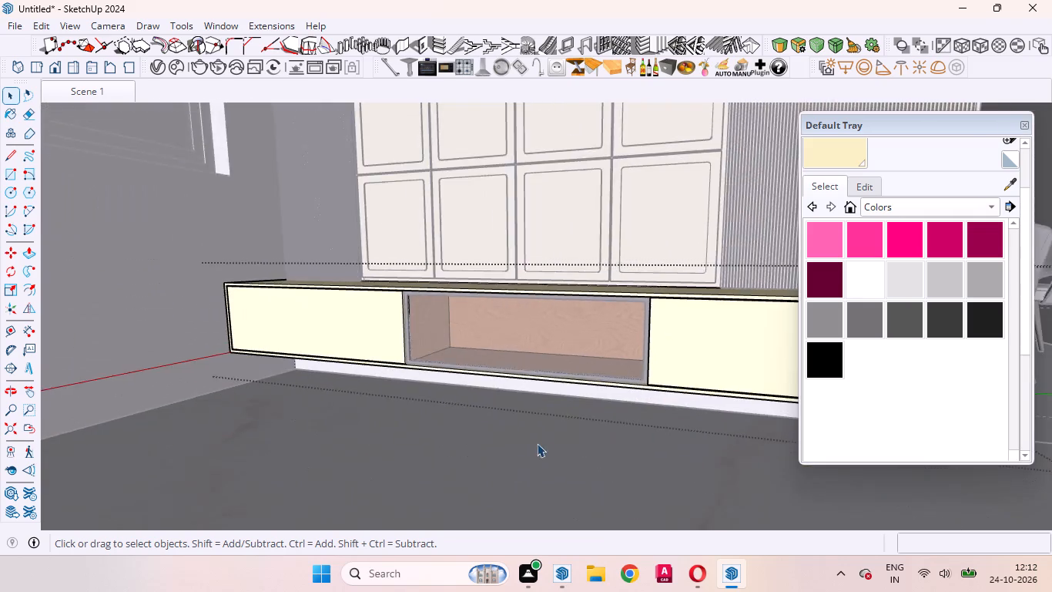
left_click(468, 466)
Review the base cabinet against the feature wall and within the overall house layout.
middle_click_drag(541, 343, 652, 378)
scroll(554, 370, "down", 5)
middle_click_drag(548, 312, 548, 402)
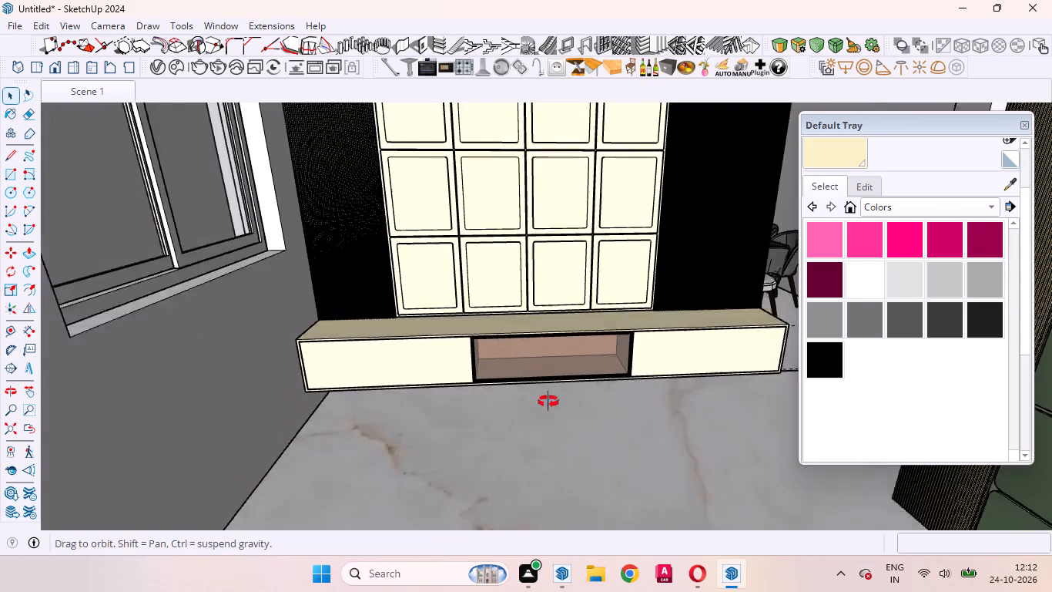
middle_click_drag(548, 402, 548, 408)
scroll(544, 388, "down", 16)
left_click(149, 300)
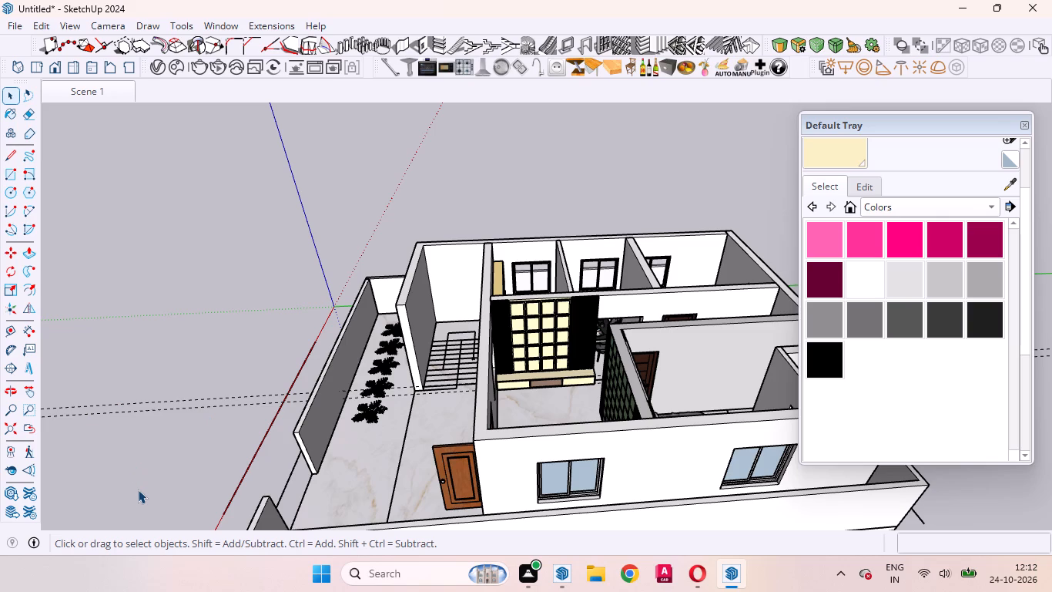
scroll(397, 348, "up", 4)
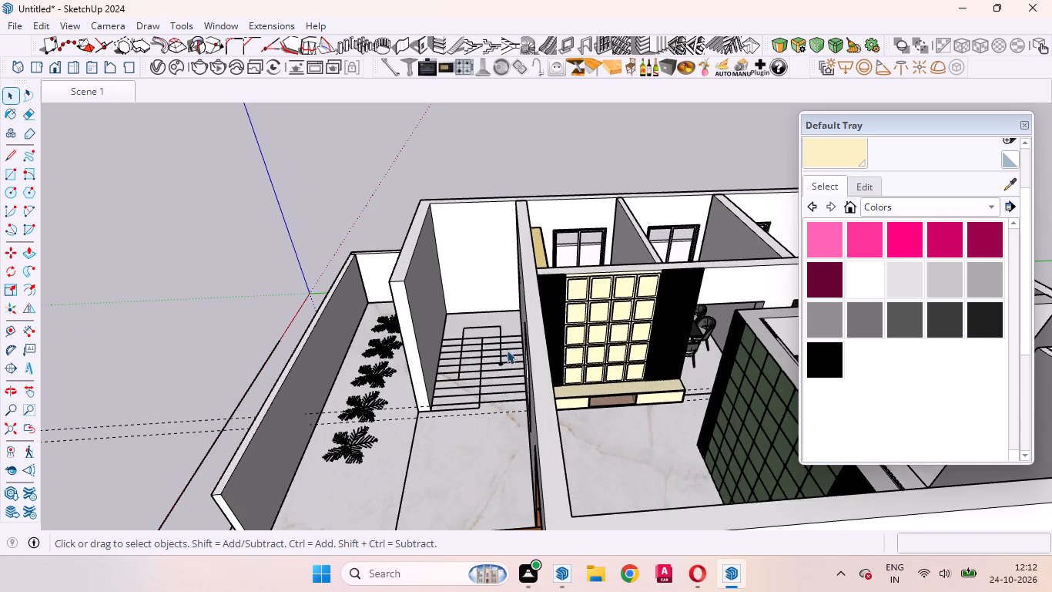
middle_click_drag(506, 352, 304, 393)
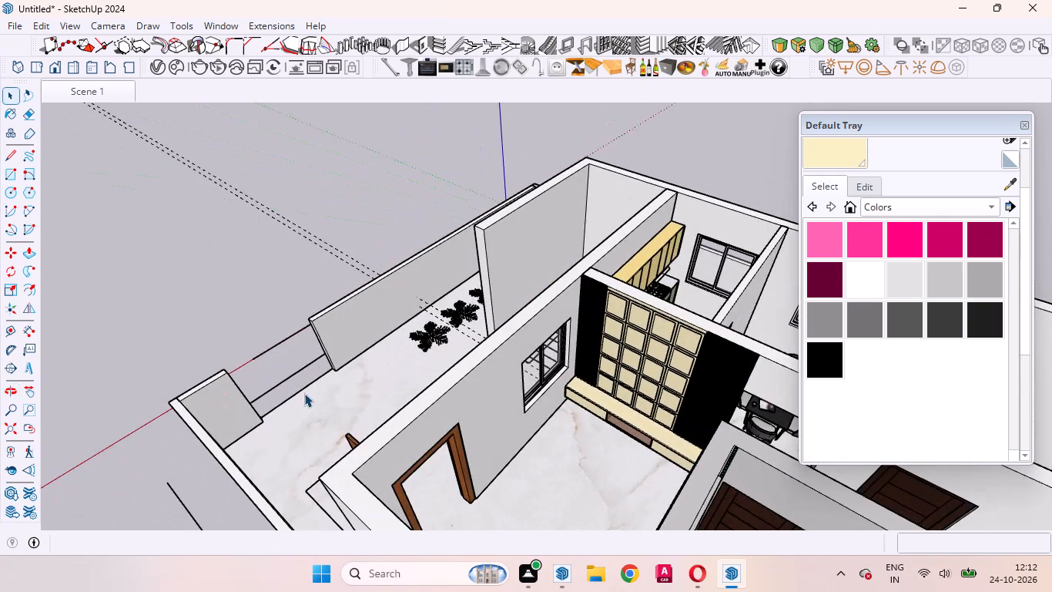
scroll(505, 439, "down", 2)
middle_click_drag(506, 443, 470, 462)
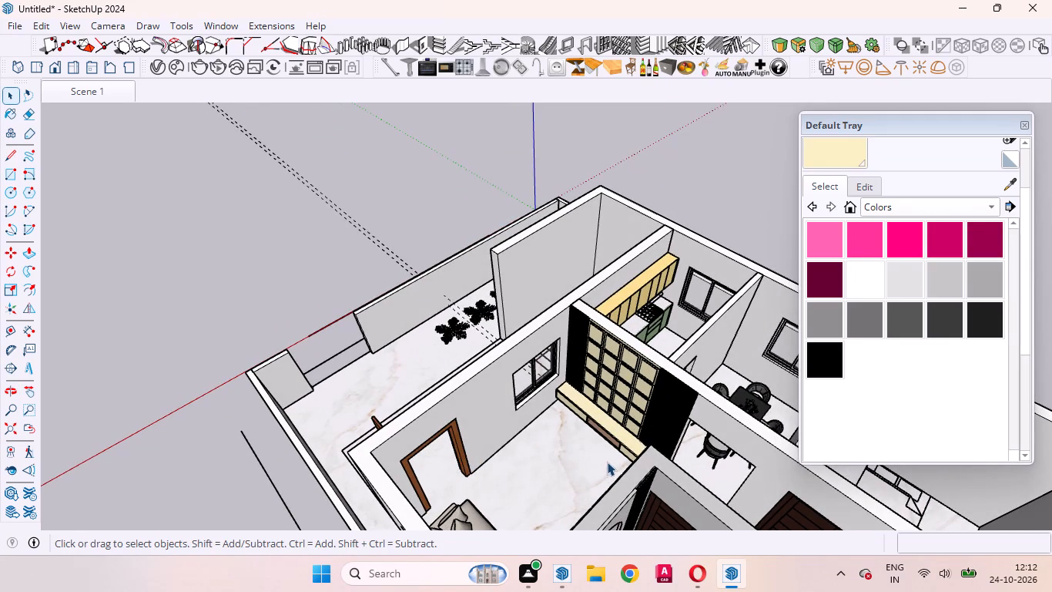
scroll(472, 469, "down", 4)
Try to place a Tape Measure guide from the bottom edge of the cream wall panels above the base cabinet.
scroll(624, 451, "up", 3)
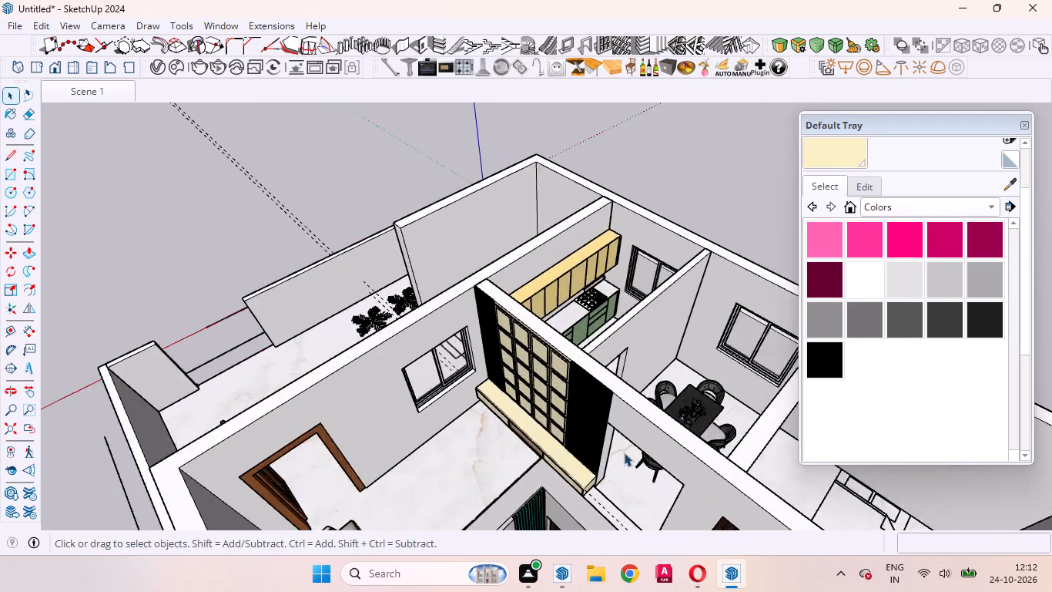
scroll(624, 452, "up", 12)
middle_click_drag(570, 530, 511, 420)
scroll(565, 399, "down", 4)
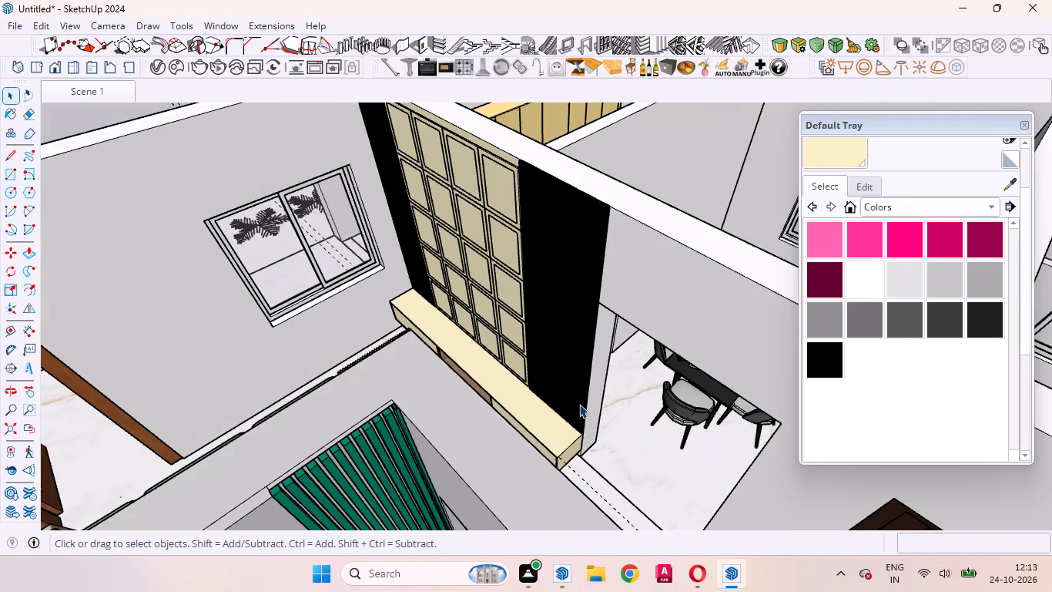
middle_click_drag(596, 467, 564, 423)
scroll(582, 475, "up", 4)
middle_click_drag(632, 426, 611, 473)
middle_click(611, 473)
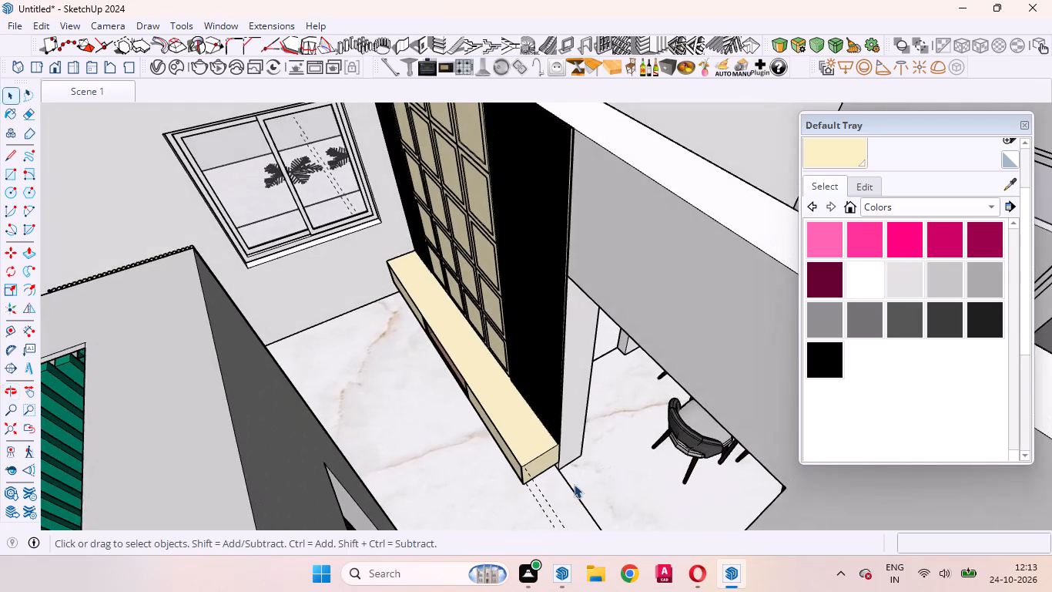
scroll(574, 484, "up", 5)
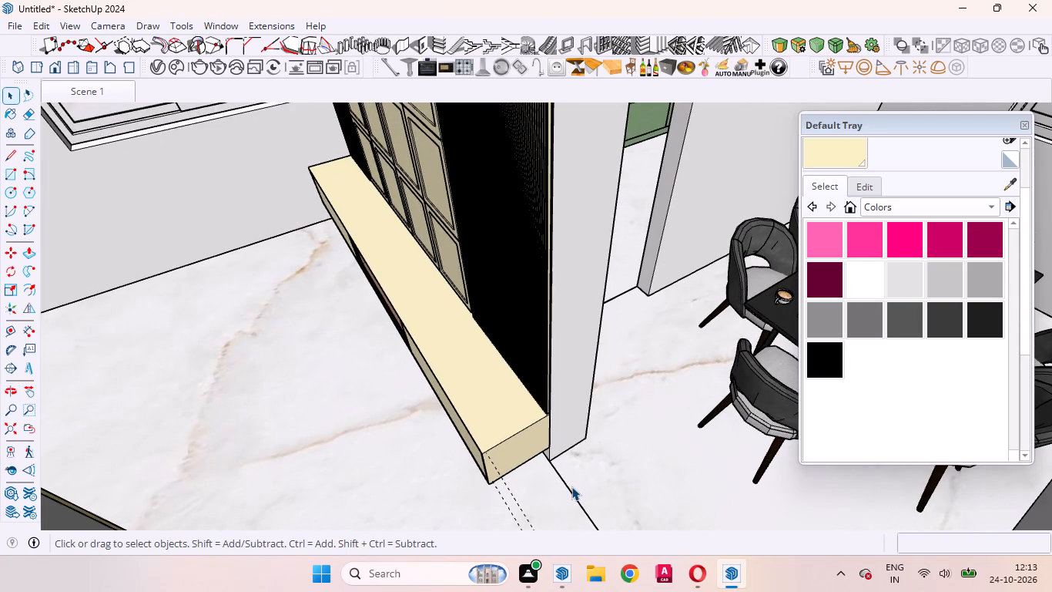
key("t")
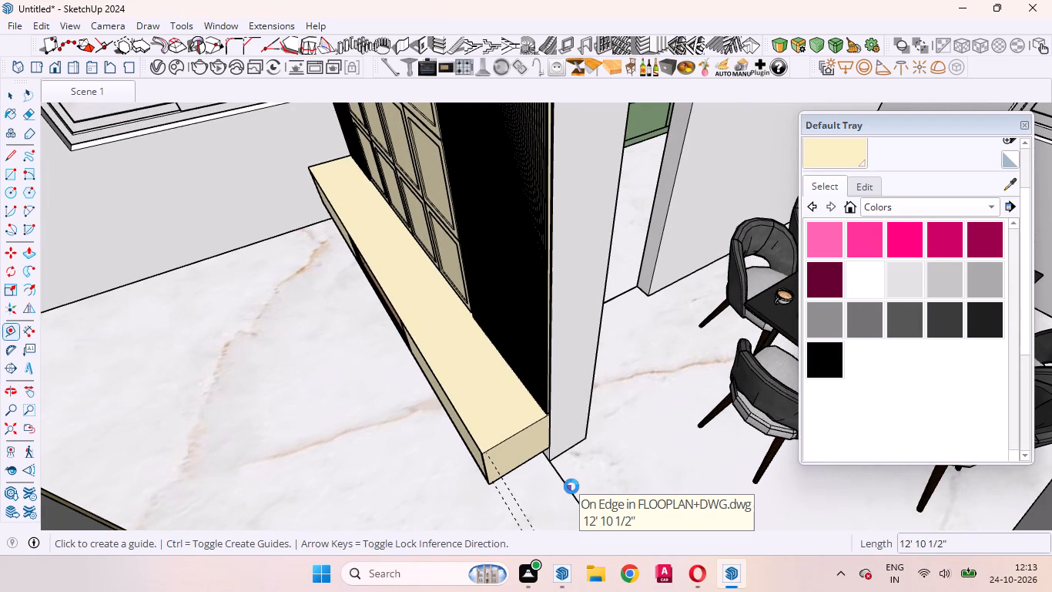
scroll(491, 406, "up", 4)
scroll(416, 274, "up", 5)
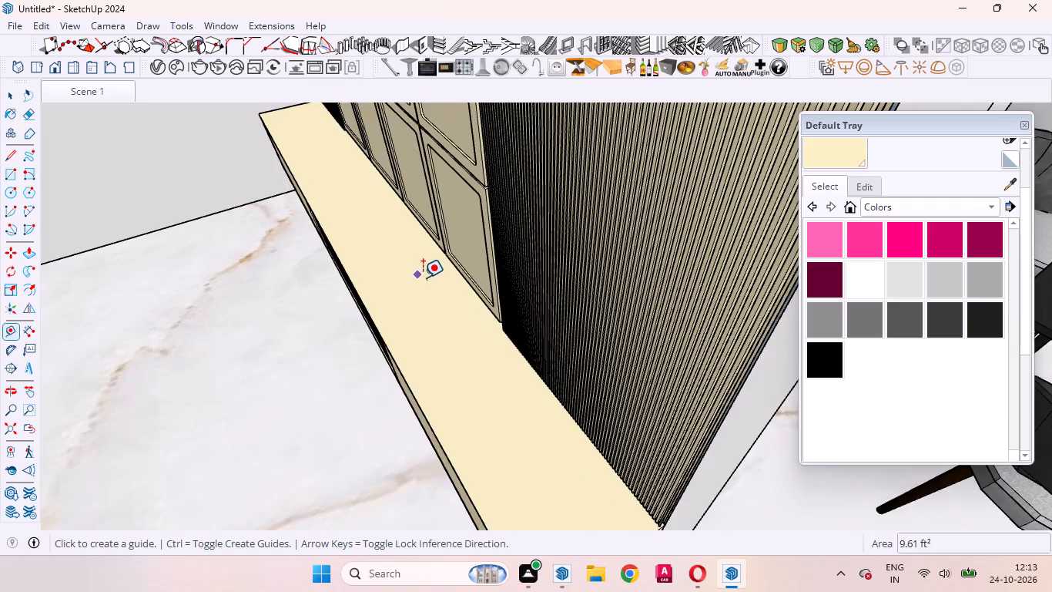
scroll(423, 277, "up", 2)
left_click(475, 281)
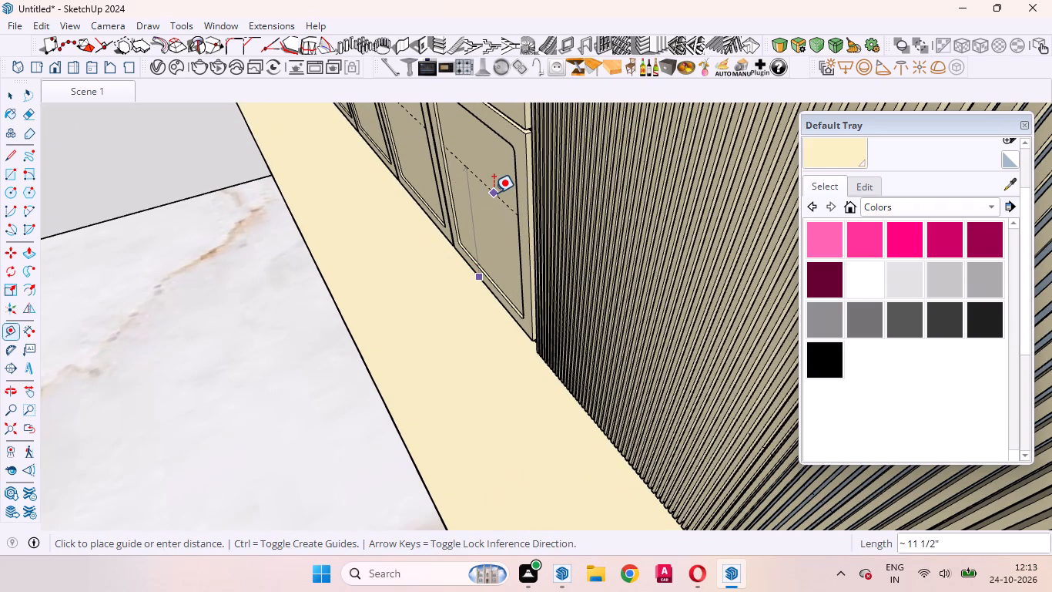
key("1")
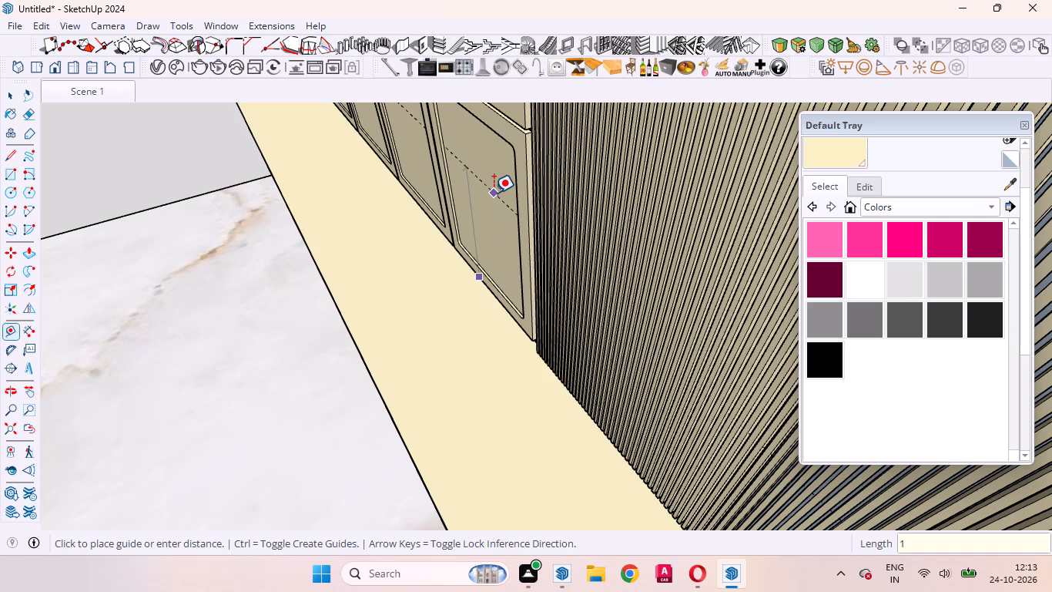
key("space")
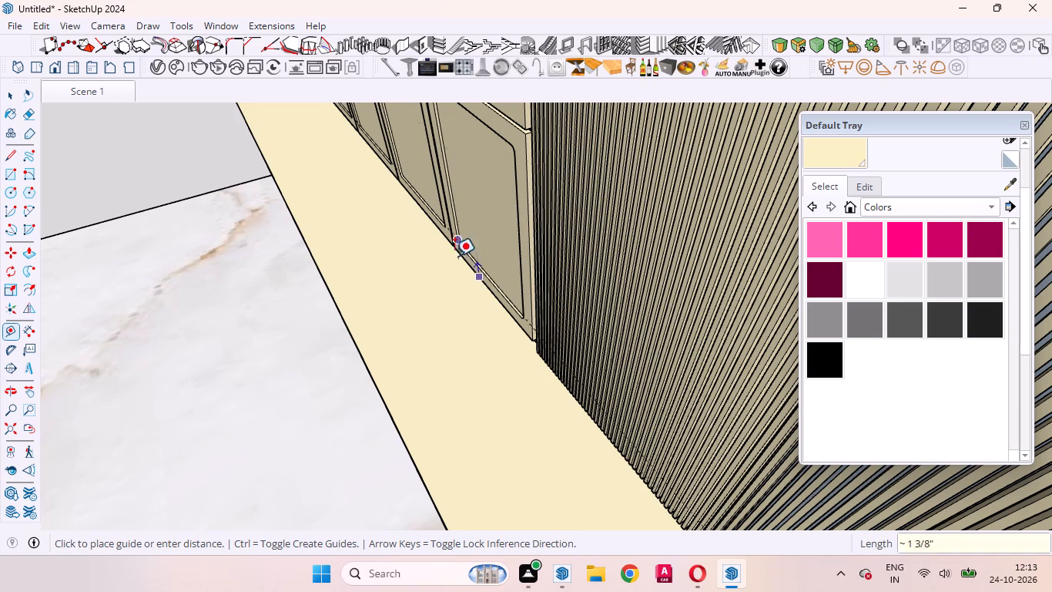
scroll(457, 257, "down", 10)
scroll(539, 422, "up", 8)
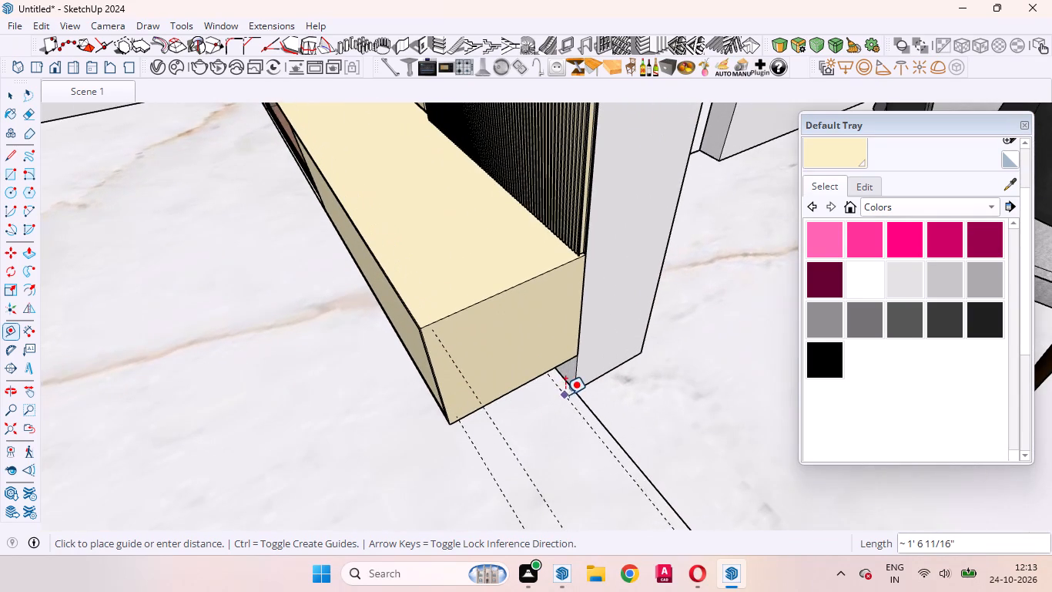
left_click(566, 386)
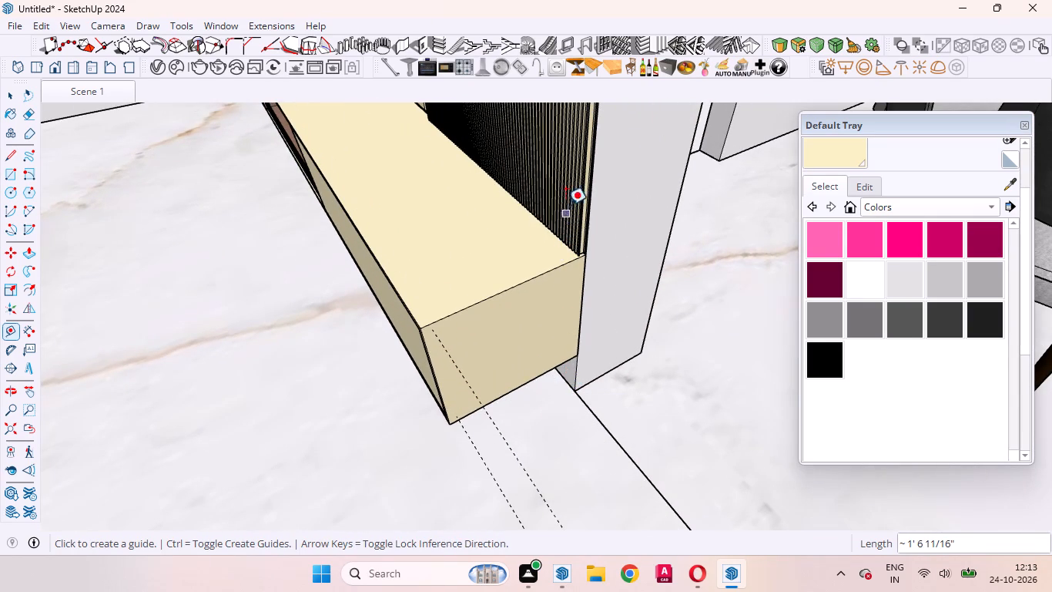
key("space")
Place a guide 3' above the floor edge at the wall end beside the base cabinet.
key("t")
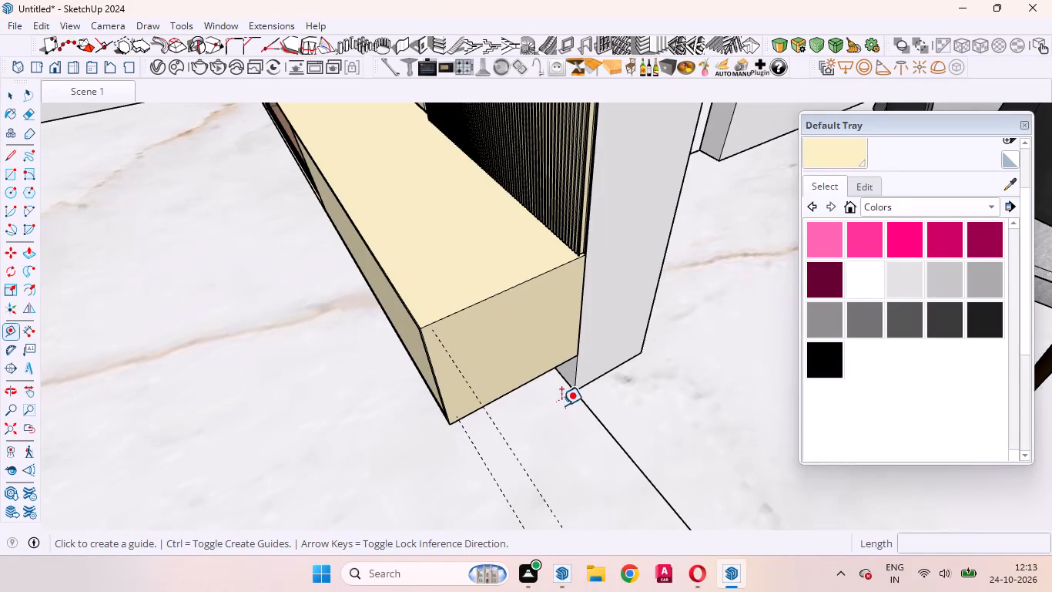
scroll(558, 463, "up", 4)
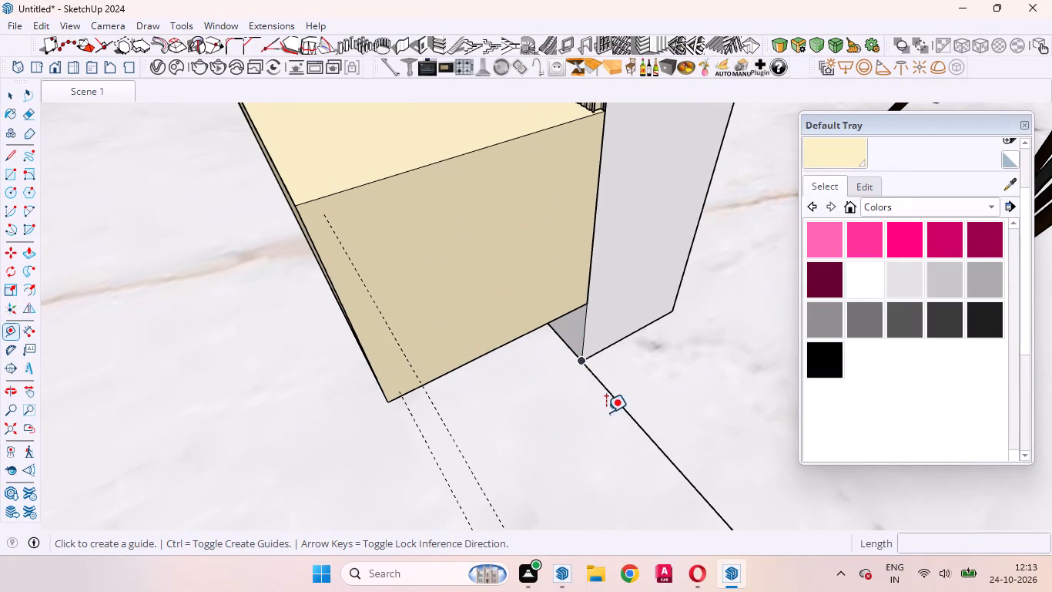
scroll(556, 356, "up", 9)
middle_click_drag(547, 341, 550, 275)
scroll(547, 341, "up", 1)
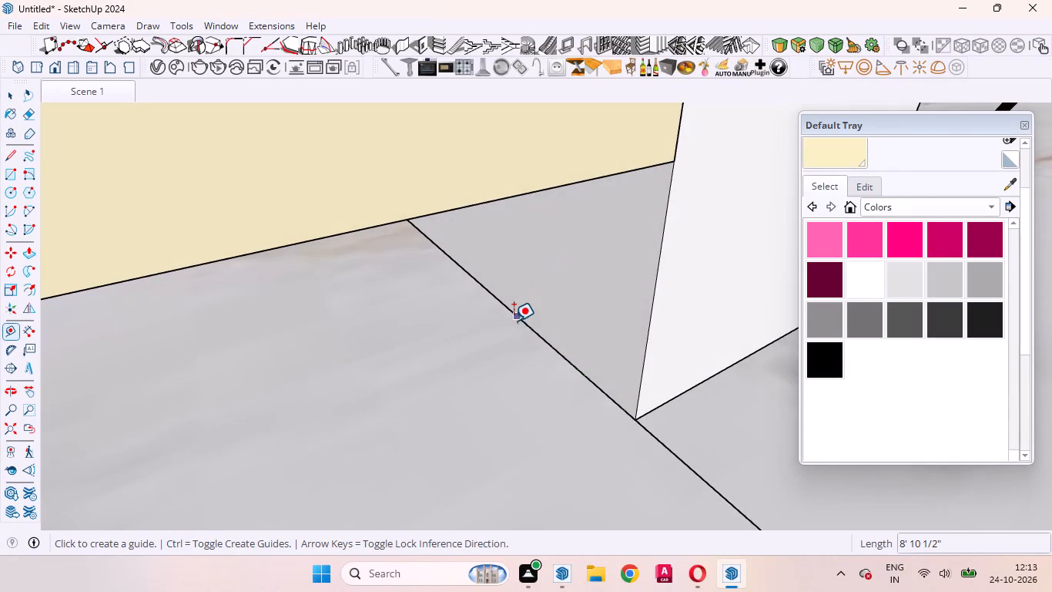
left_click(523, 330)
scroll(498, 342, "down", 11)
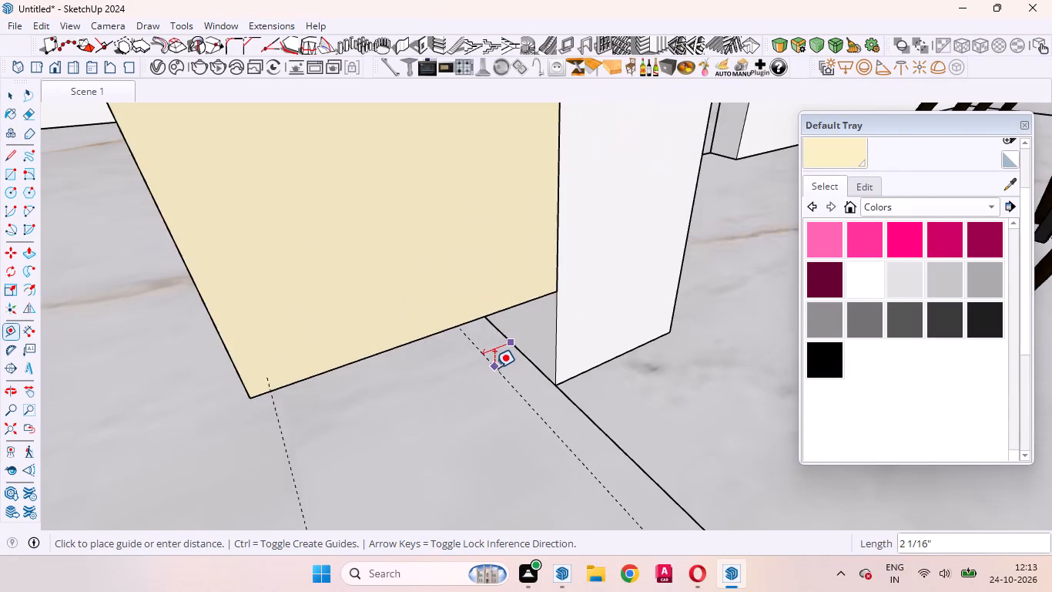
scroll(494, 368, "down", 10)
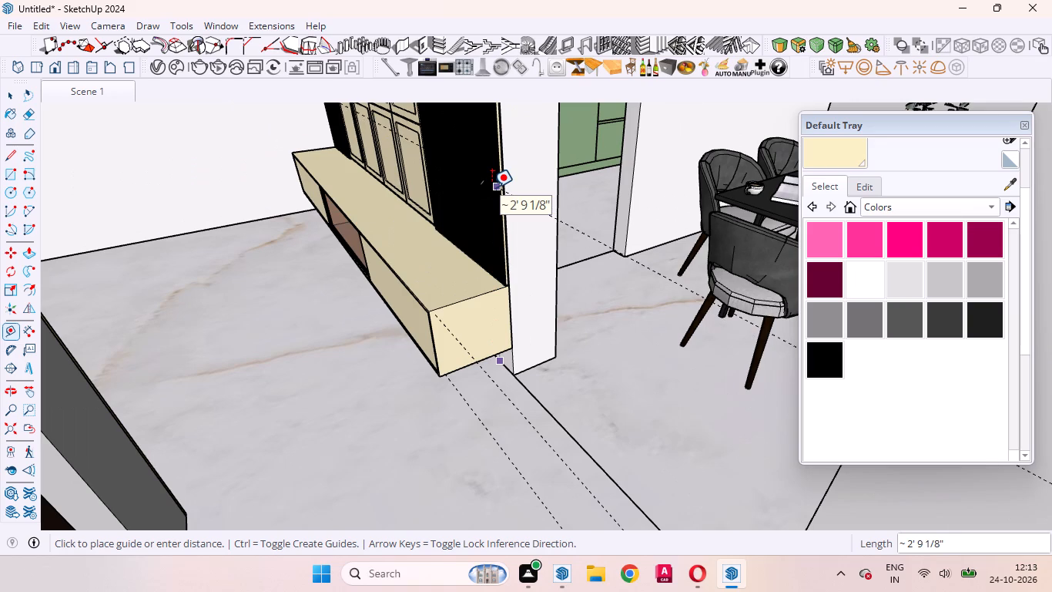
type("3'")
key("Return")
key("space")
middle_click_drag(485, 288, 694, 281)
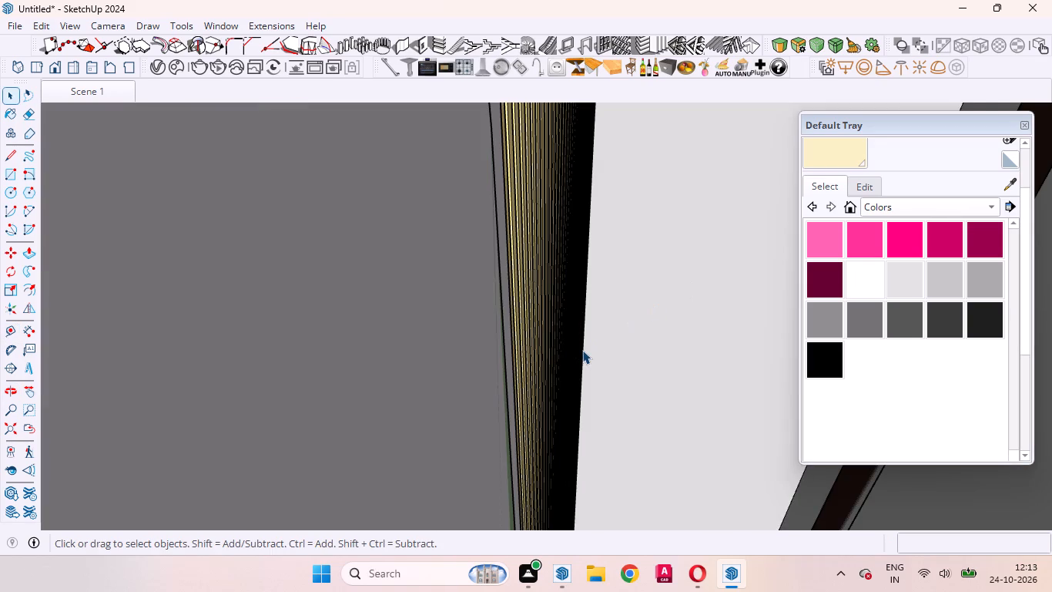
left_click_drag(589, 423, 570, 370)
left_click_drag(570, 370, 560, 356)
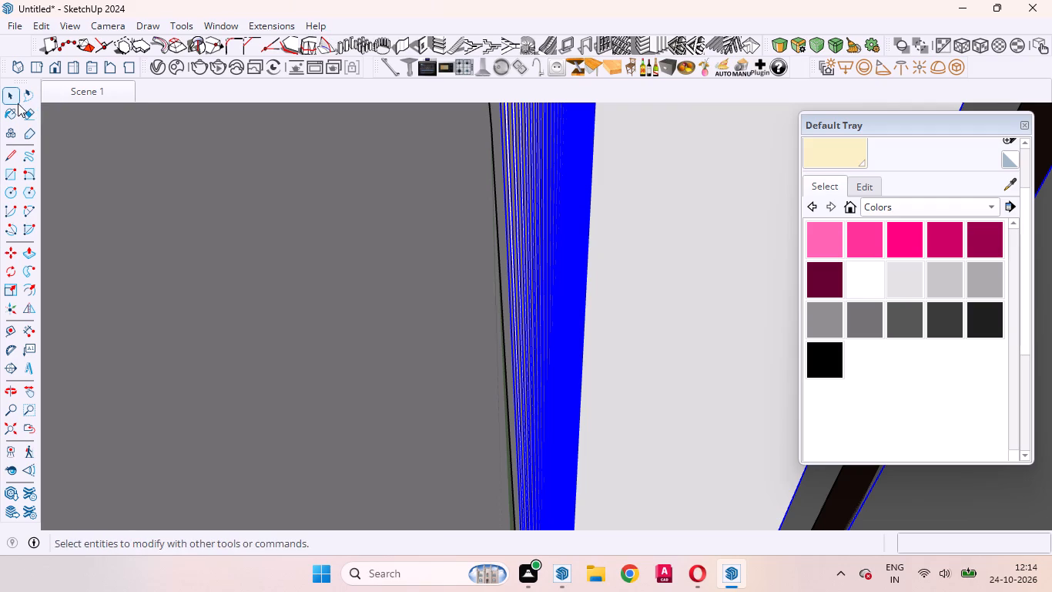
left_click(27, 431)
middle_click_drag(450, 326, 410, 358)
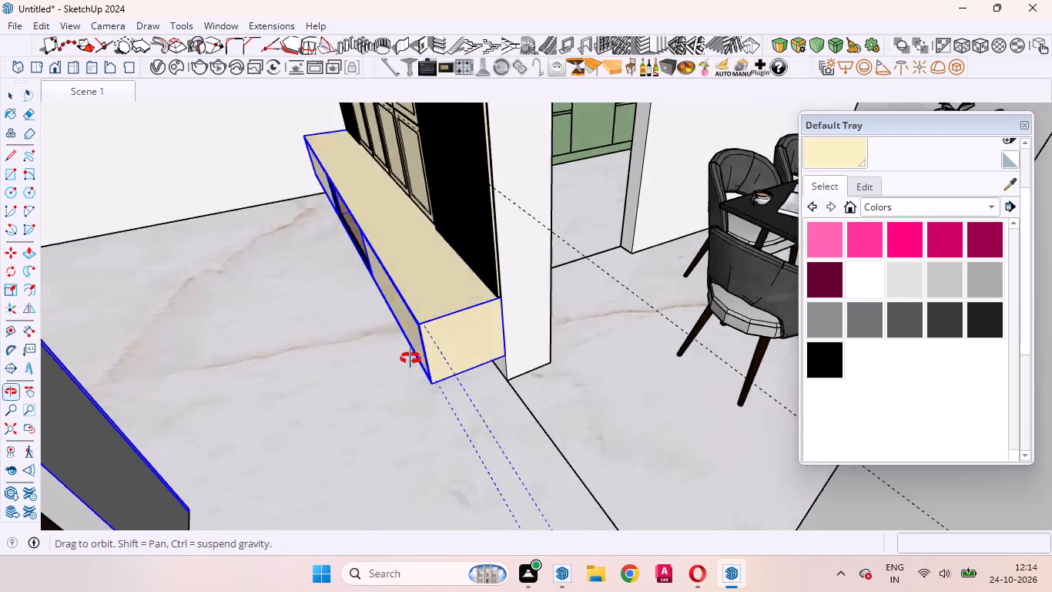
Place a Tape Measure guide 2' above the existing height guide across the cream wall panels.
middle_click_drag(410, 358, 410, 357)
scroll(474, 238, "down", 4)
scroll(356, 238, "up", 1)
middle_click_drag(507, 240, 997, 371)
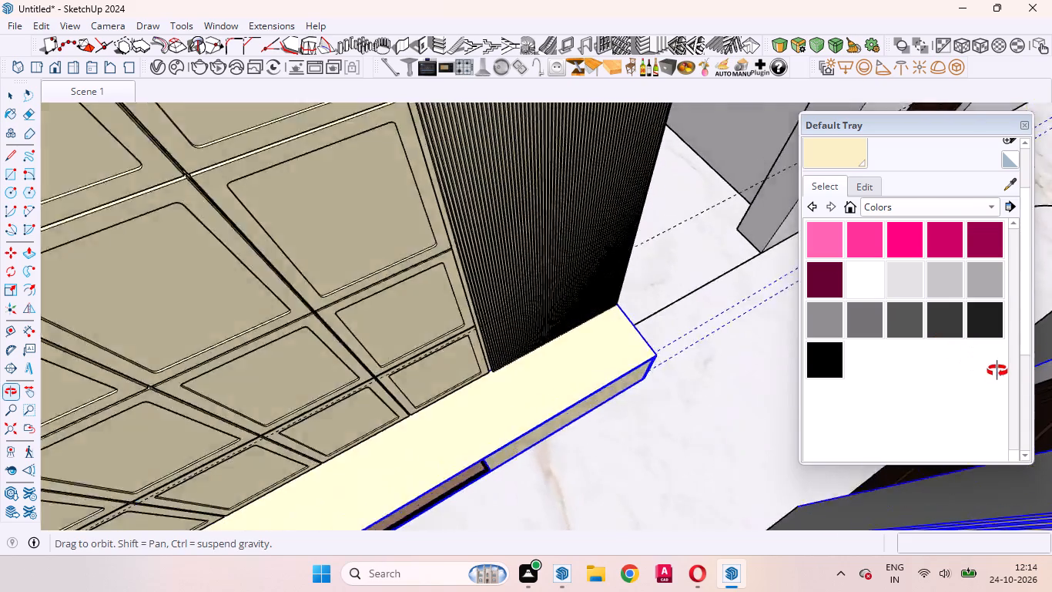
middle_click_drag(997, 371, 1003, 371)
scroll(782, 239, "down", 7)
scroll(675, 325, "up", 10)
middle_click_drag(548, 321, 540, 306)
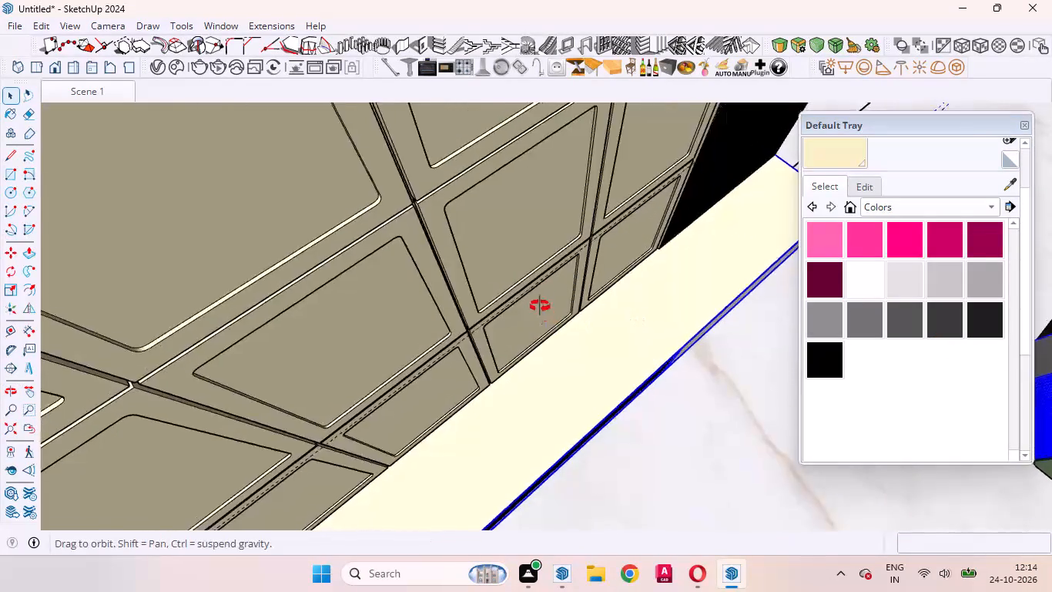
middle_click_drag(540, 306, 544, 188)
scroll(548, 241, "up", 8)
middle_click_drag(525, 293, 598, 204)
key("t")
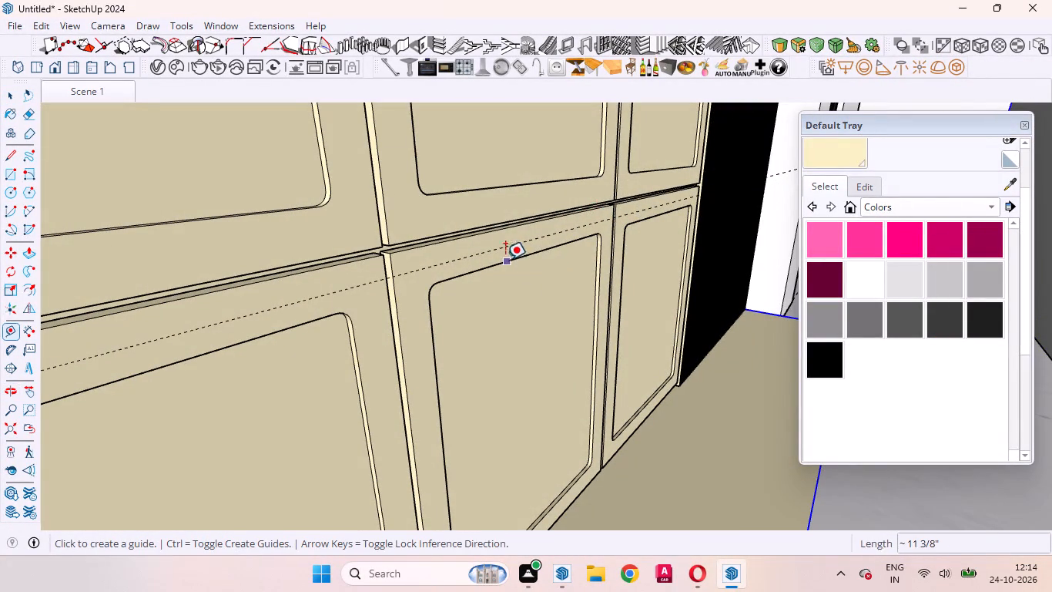
left_click(493, 246)
scroll(481, 292, "down", 7)
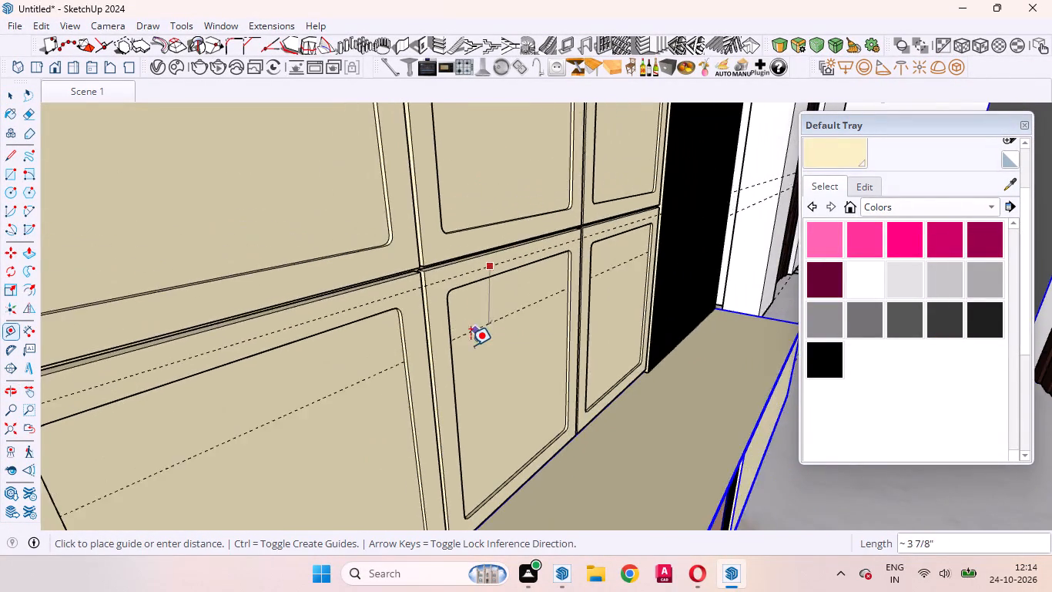
scroll(471, 345, "down", 11)
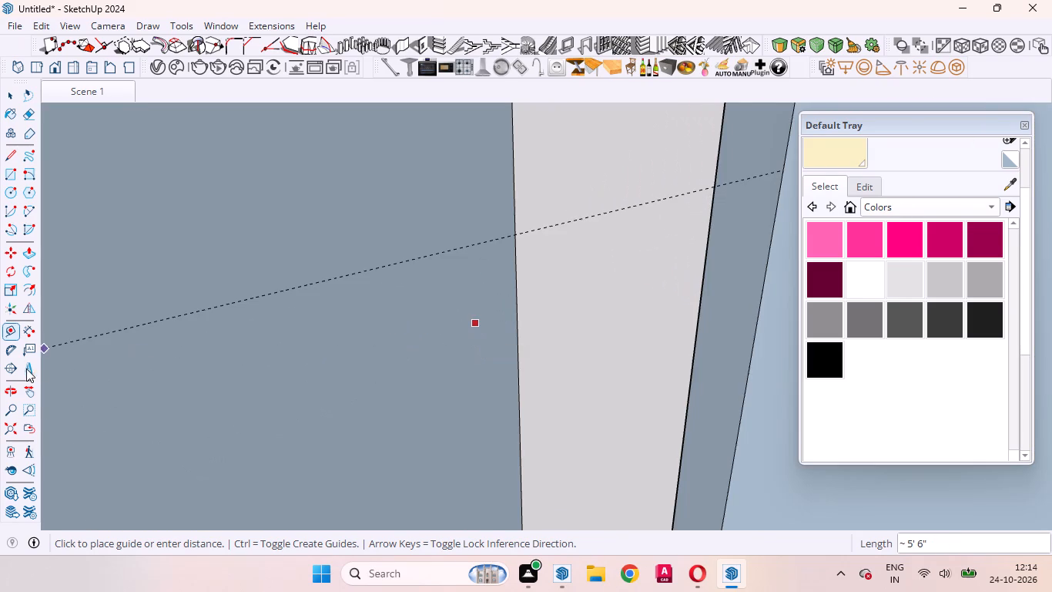
left_click(27, 428)
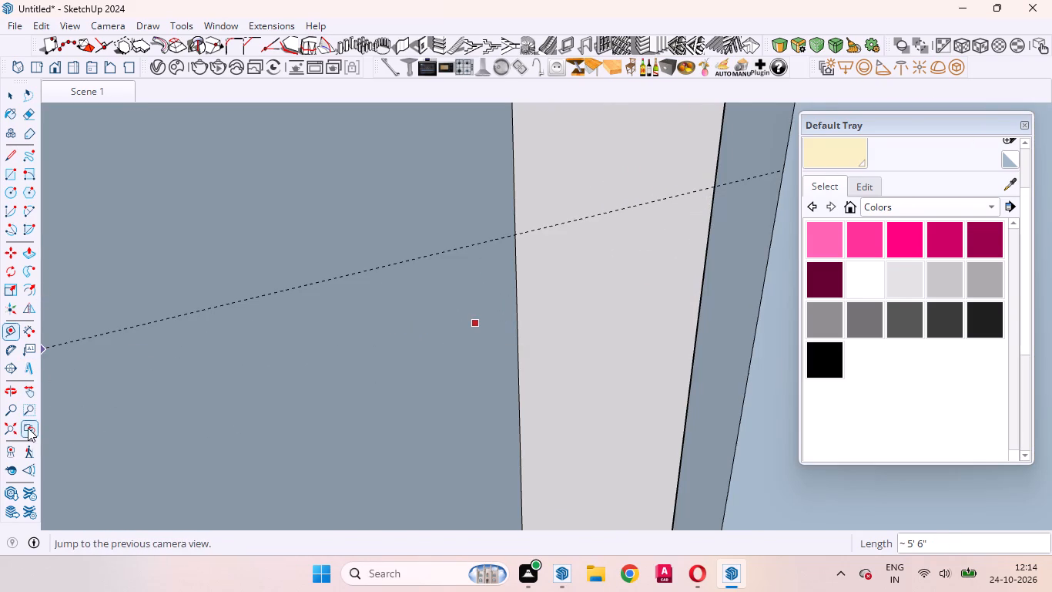
middle_click_drag(534, 307, 242, 386)
scroll(434, 368, "down", 6)
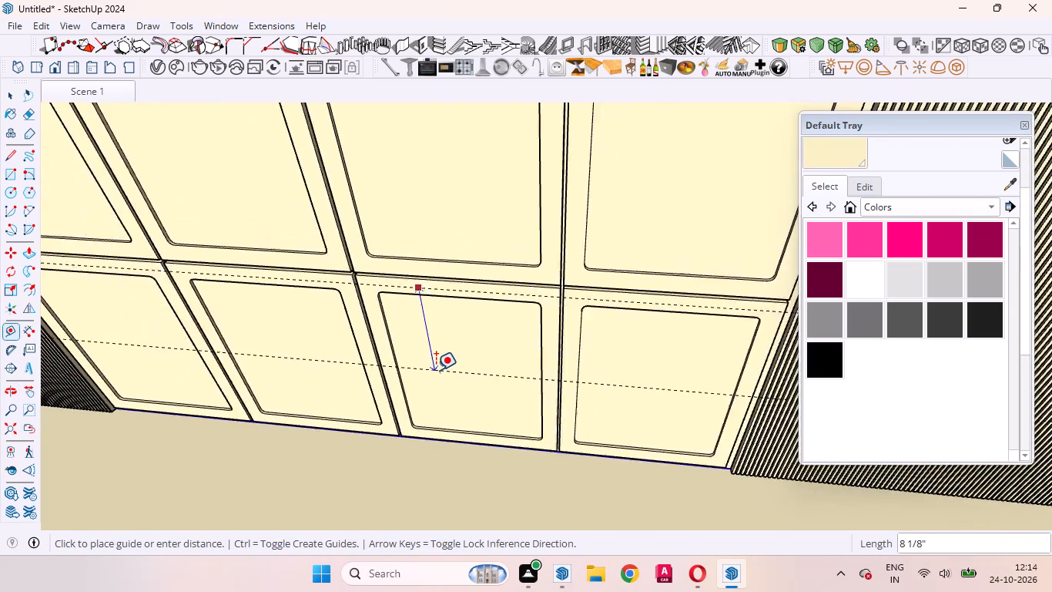
scroll(436, 370, "down", 2)
scroll(425, 262, "down", 4)
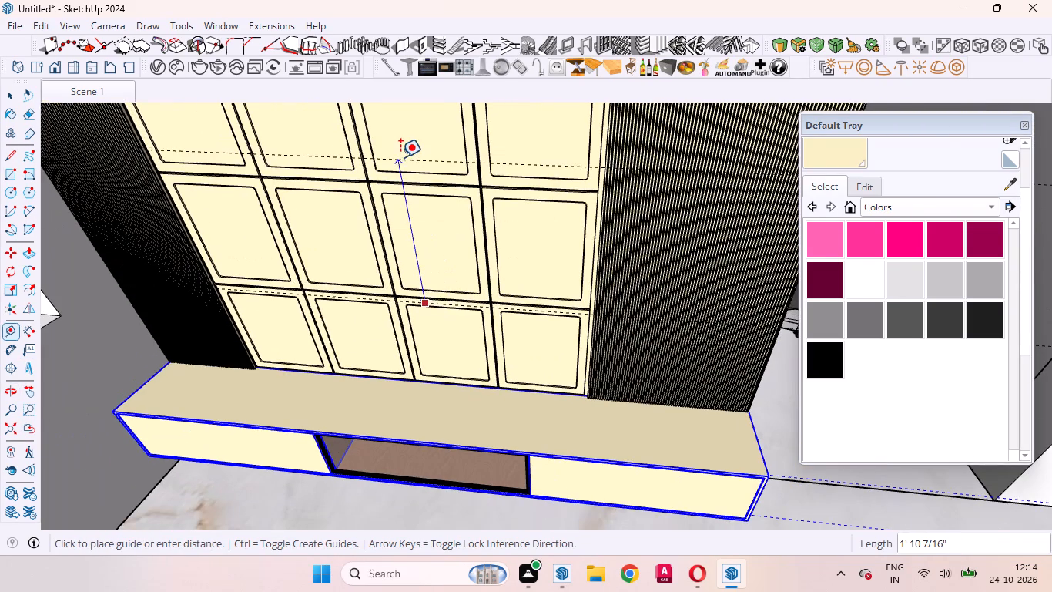
scroll(398, 143, "down", 4)
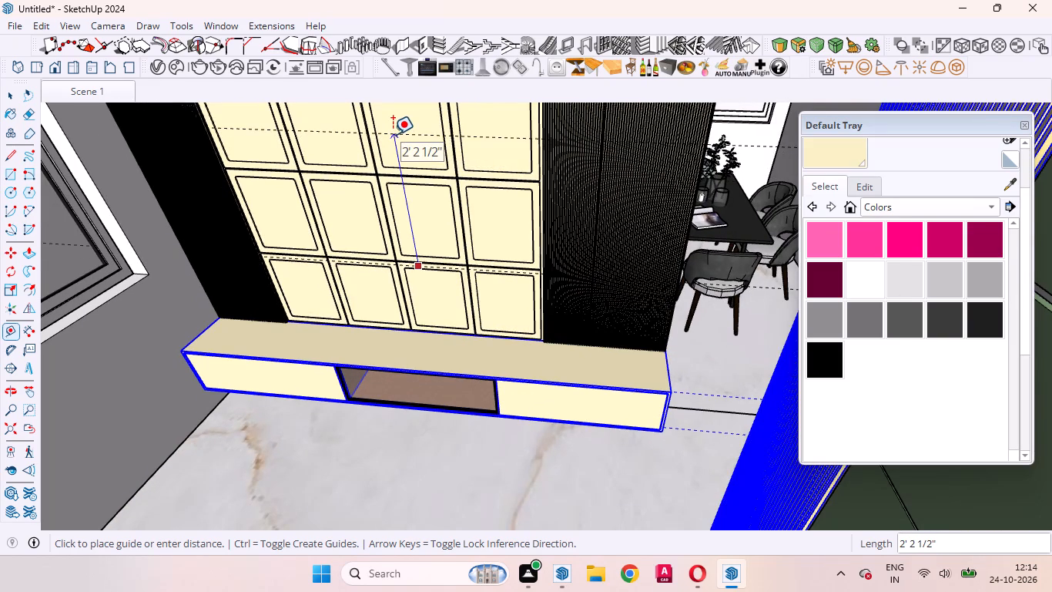
type("2'")
key("Return")
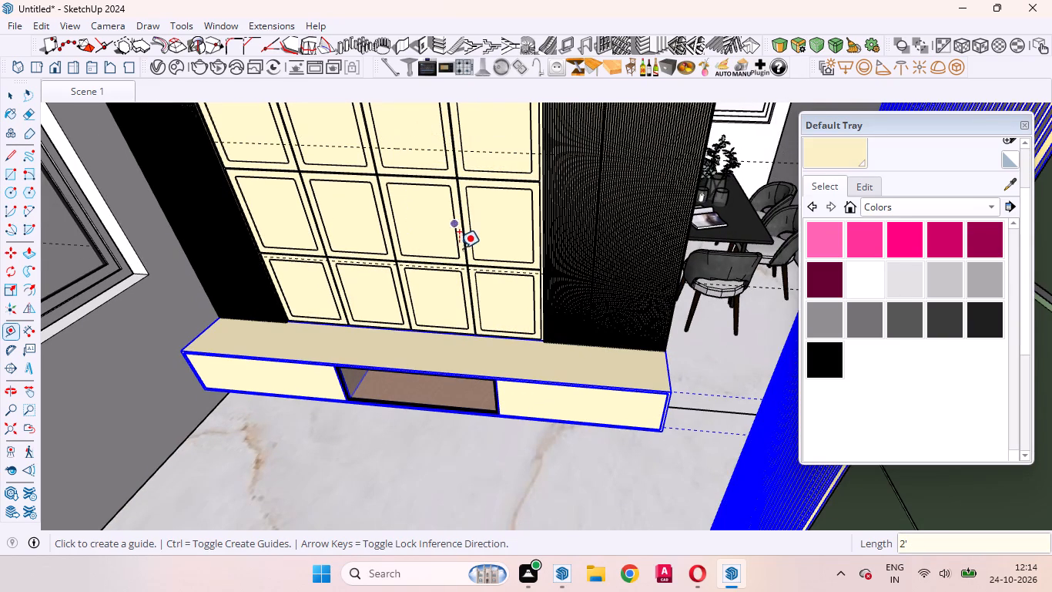
key("space")
Create a new empty group to hold the TV panel's geometry.
middle_click_drag(494, 284, 597, 185)
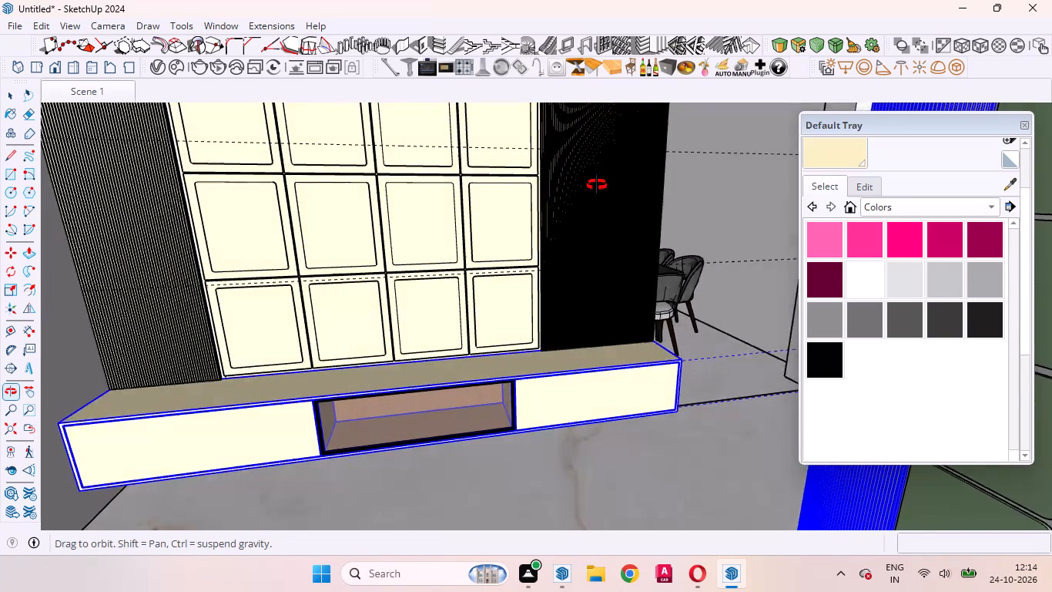
middle_click_drag(597, 185, 581, 186)
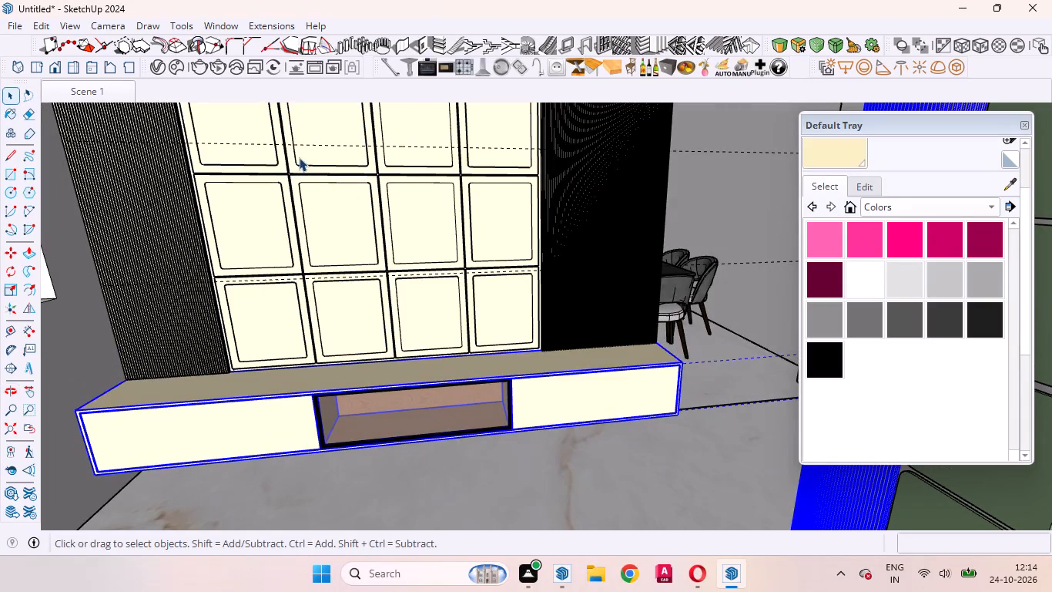
middle_click_drag(329, 232, 430, 423)
scroll(476, 392, "down", 15)
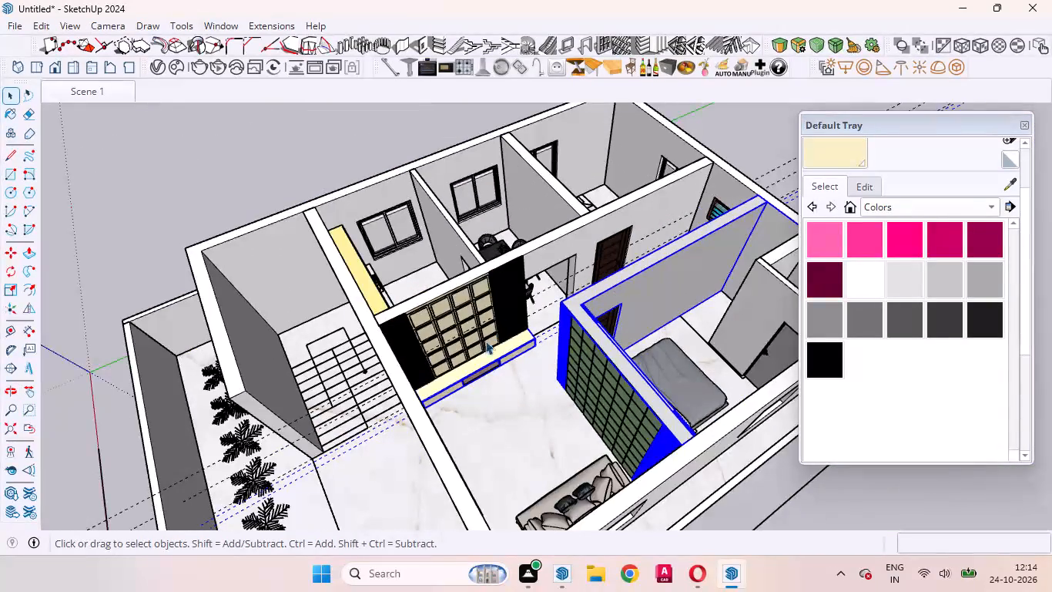
scroll(211, 244, "down", 5)
right_click(134, 271)
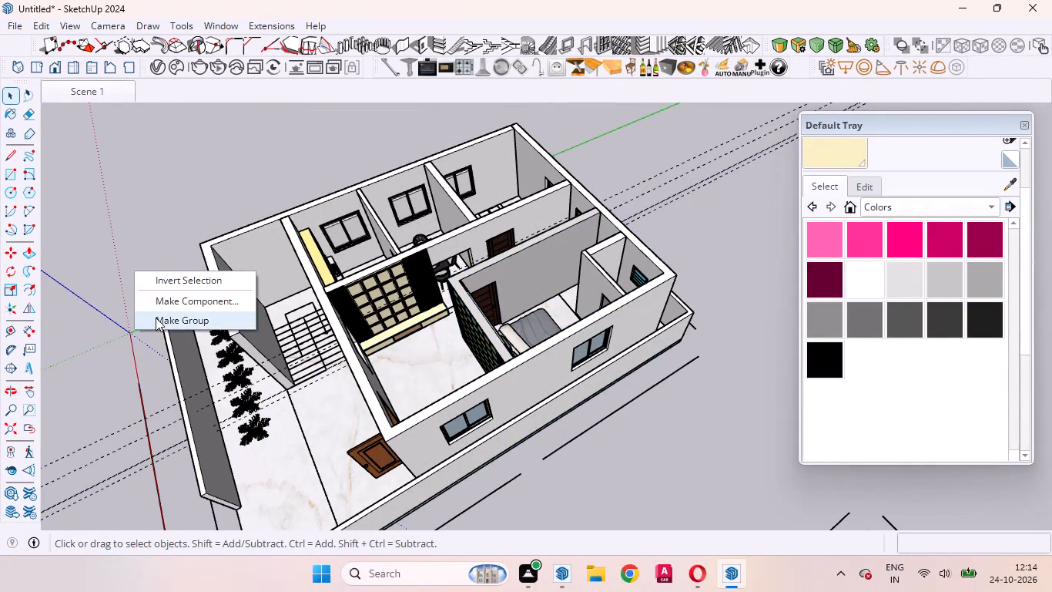
left_click(156, 318)
Draw a rectangle 2' high and about 2' 9" wide between the two guides on the cream wall panels.
key("r")
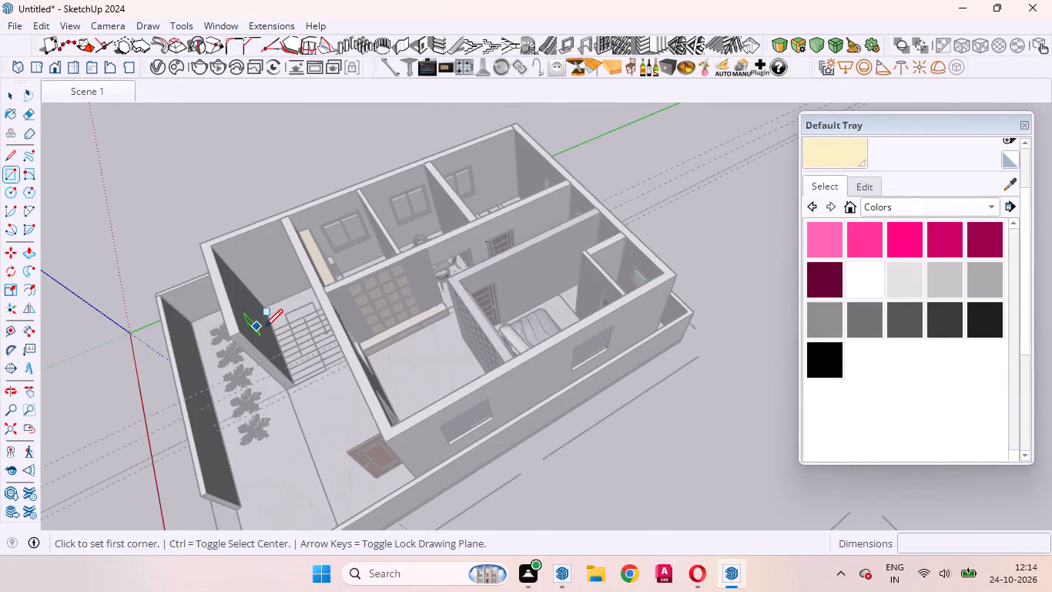
scroll(364, 294, "up", 9)
middle_click_drag(380, 362, 300, 264)
scroll(367, 309, "up", 11)
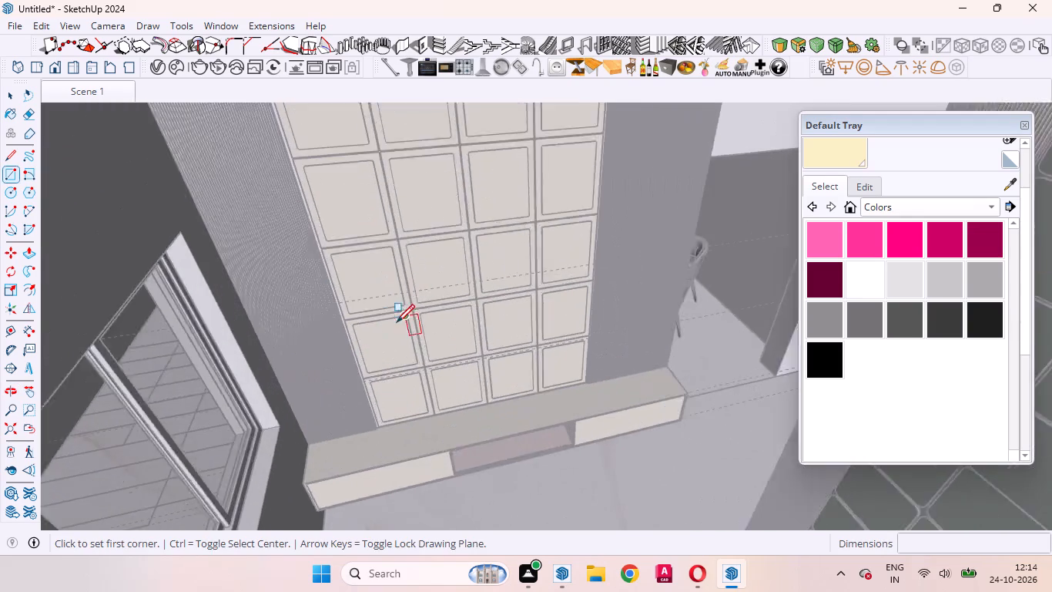
middle_click_drag(414, 375, 387, 320)
scroll(407, 340, "up", 10)
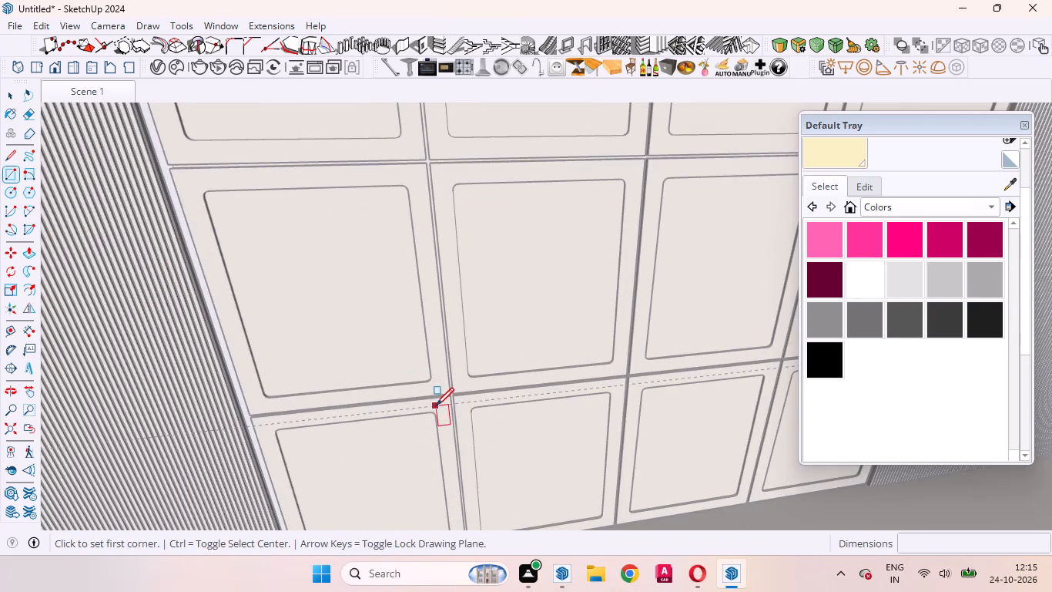
left_click(438, 405)
scroll(414, 318, "down", 9)
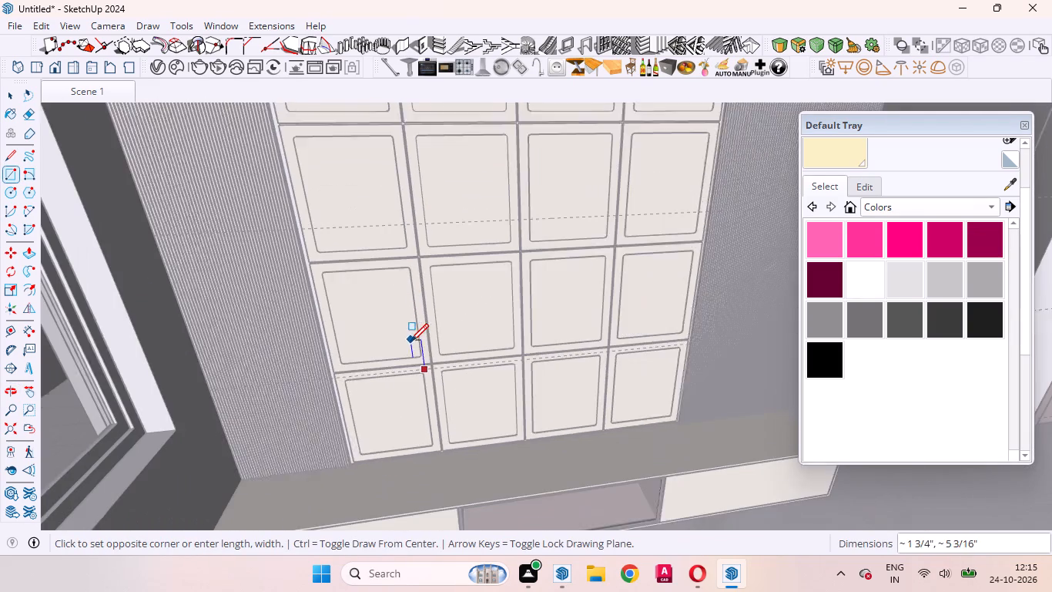
scroll(609, 224, "up", 4)
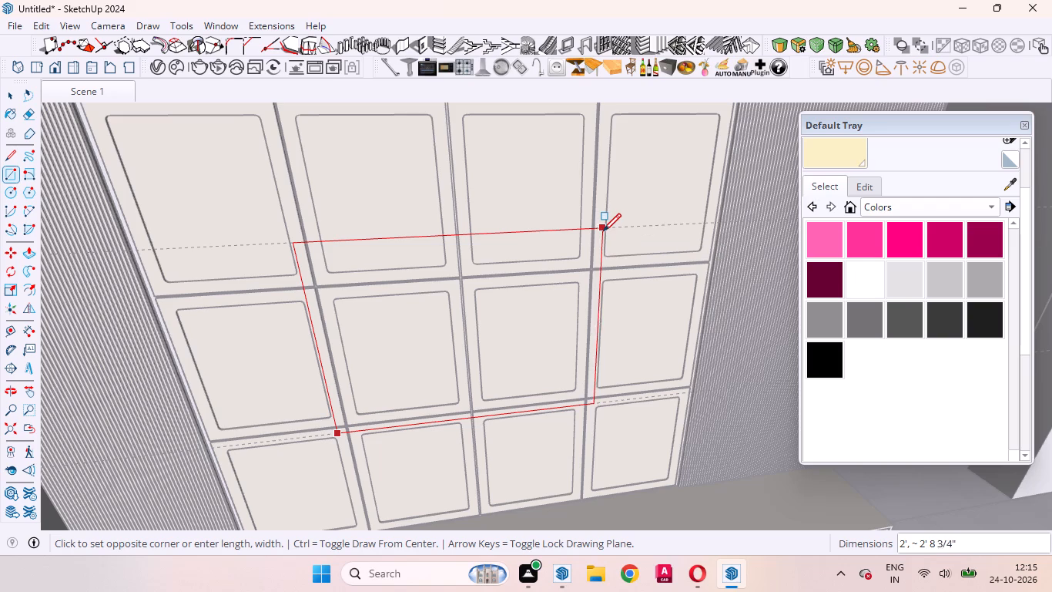
left_click(605, 230)
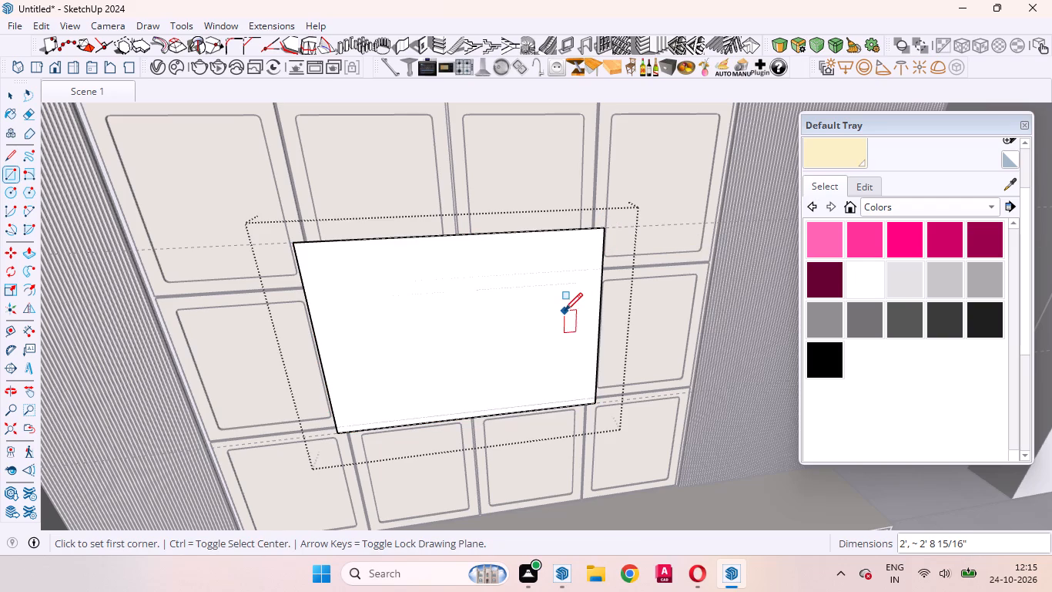
Push/Pull the TV rectangle out 25mm from the wall and leave its group.
key("p")
left_click_drag(504, 291, 512, 310)
type("25mm")
key("Return")
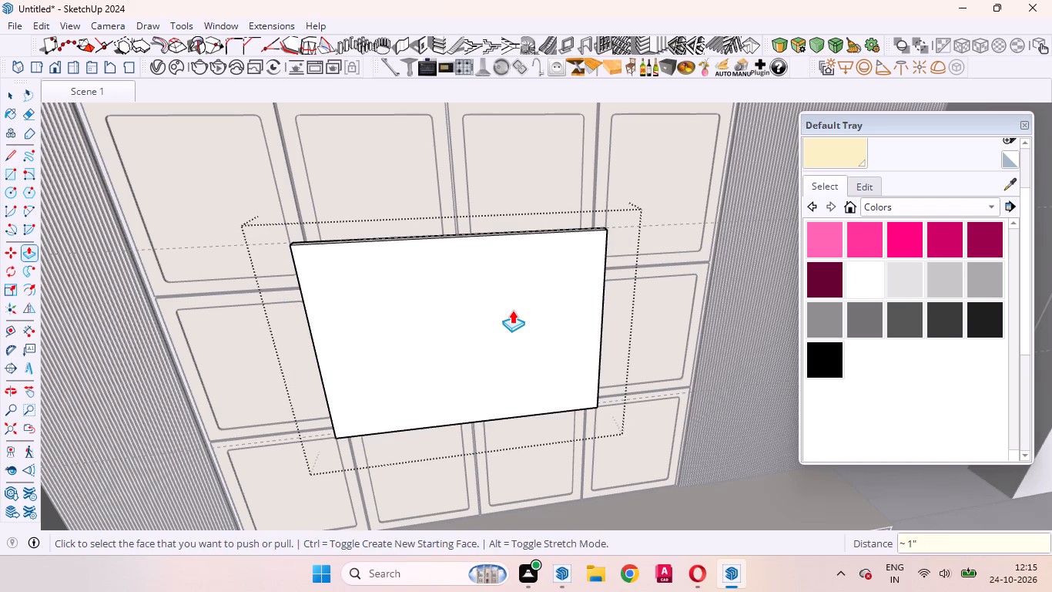
key("space")
scroll(575, 382, "down", 16)
left_click(217, 200)
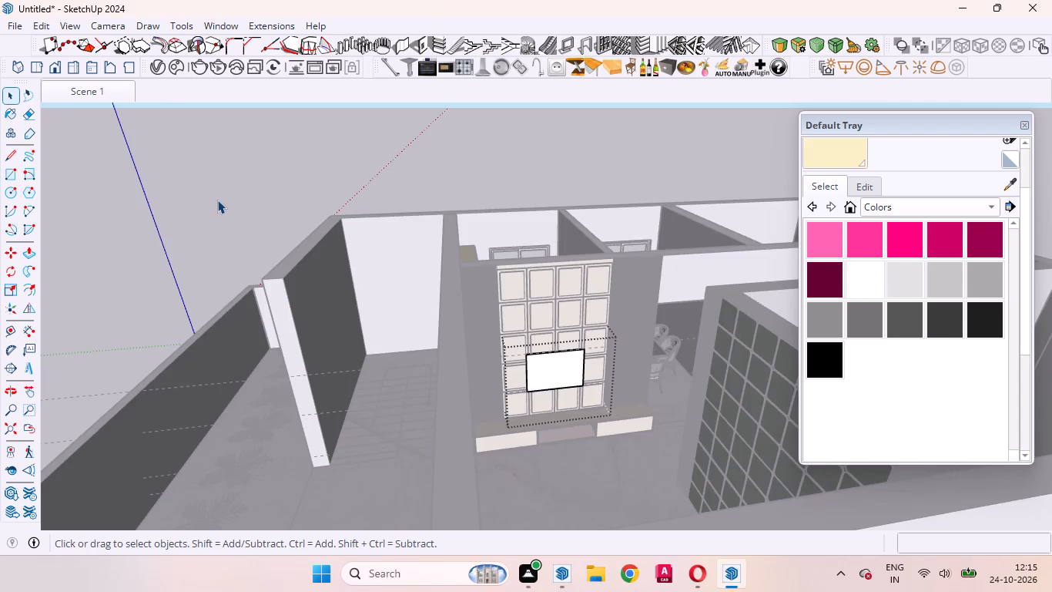
Paint the white TV panel black, undoing any paint applied to the wall panels by mistake.
scroll(538, 301, "up", 9)
left_click(819, 370)
left_click(411, 410)
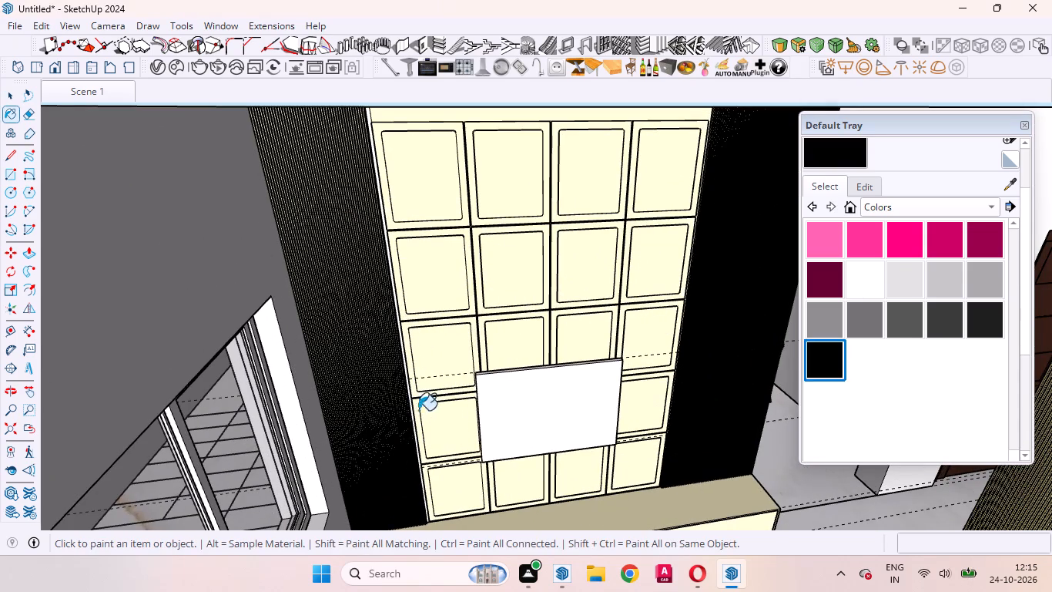
key("ctrl+z")
left_click(564, 408)
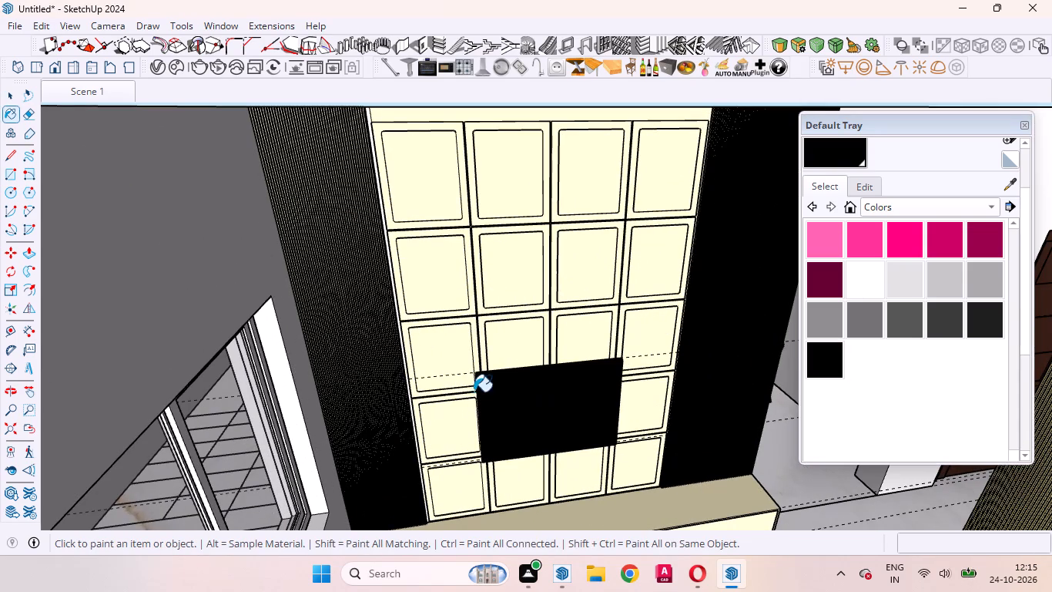
key("space")
Enlarge the black TV panel by scaling it outward diagonally from its upper corner on the dining side.
scroll(477, 294, "down", 9)
middle_click_drag(551, 363, 518, 342)
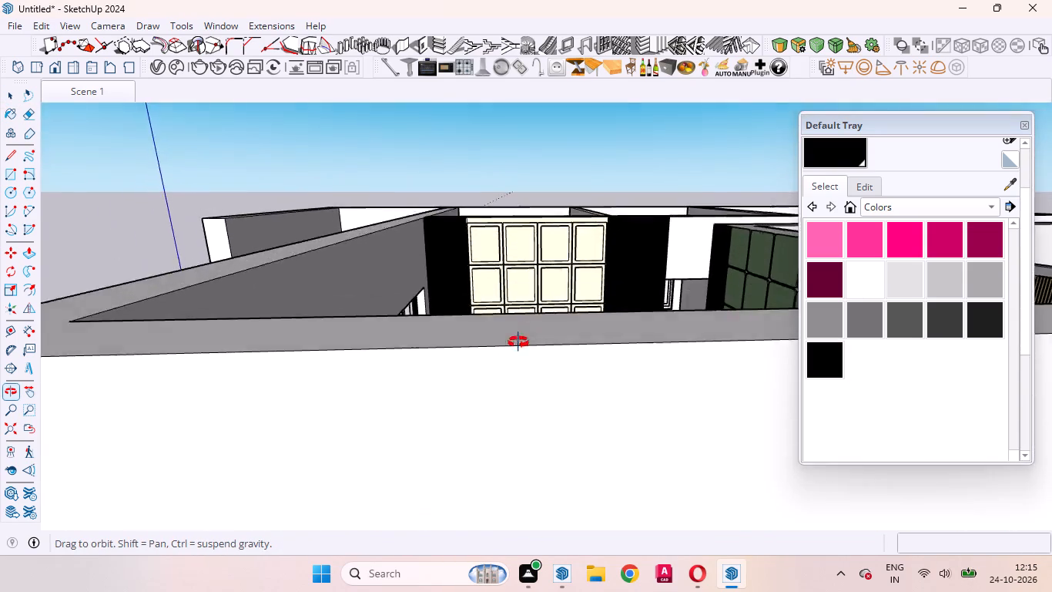
middle_click_drag(518, 342, 519, 364)
scroll(548, 368, "up", 9)
left_click(527, 304)
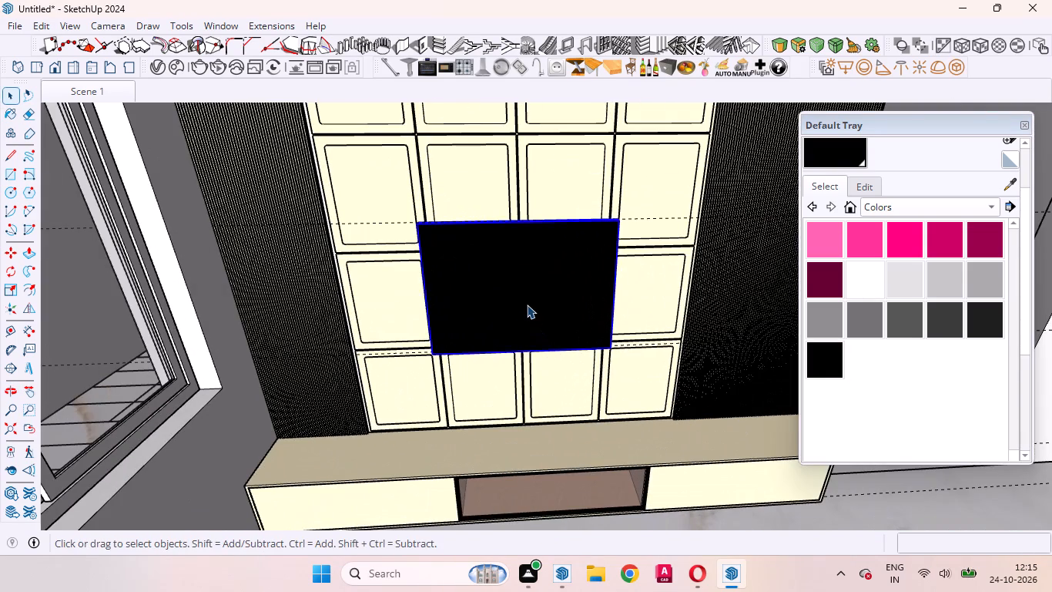
key("s")
left_click_drag(623, 219, 628, 211)
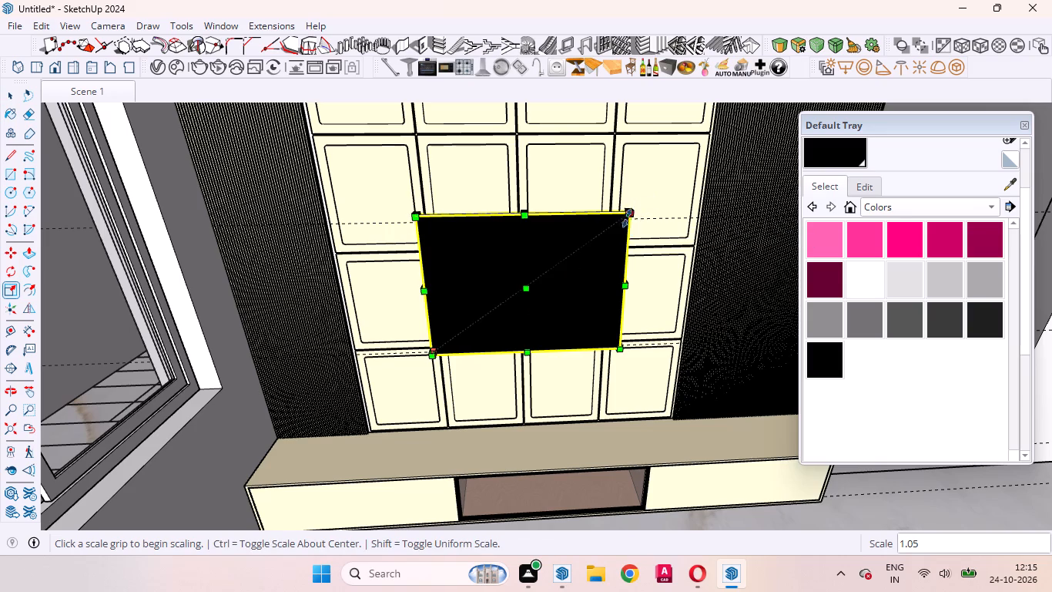
left_click_drag(629, 208, 648, 191)
key("space")
Move the TV panel sideways about 2 15/16" so it is centred on the cream wall panels.
scroll(483, 337, "down", 3)
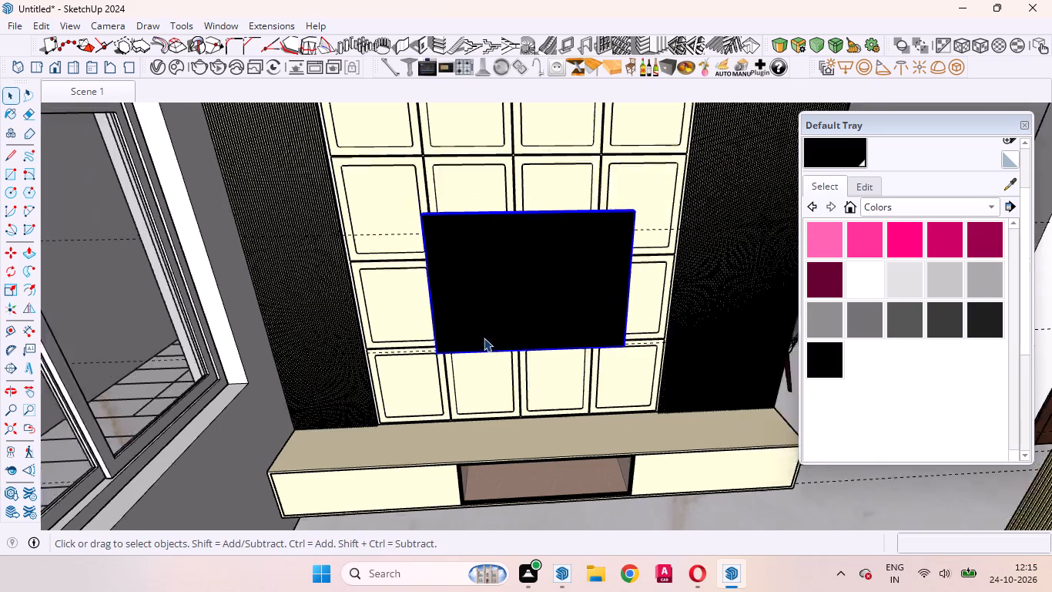
middle_click_drag(496, 371, 474, 365)
key("m")
left_click(538, 377)
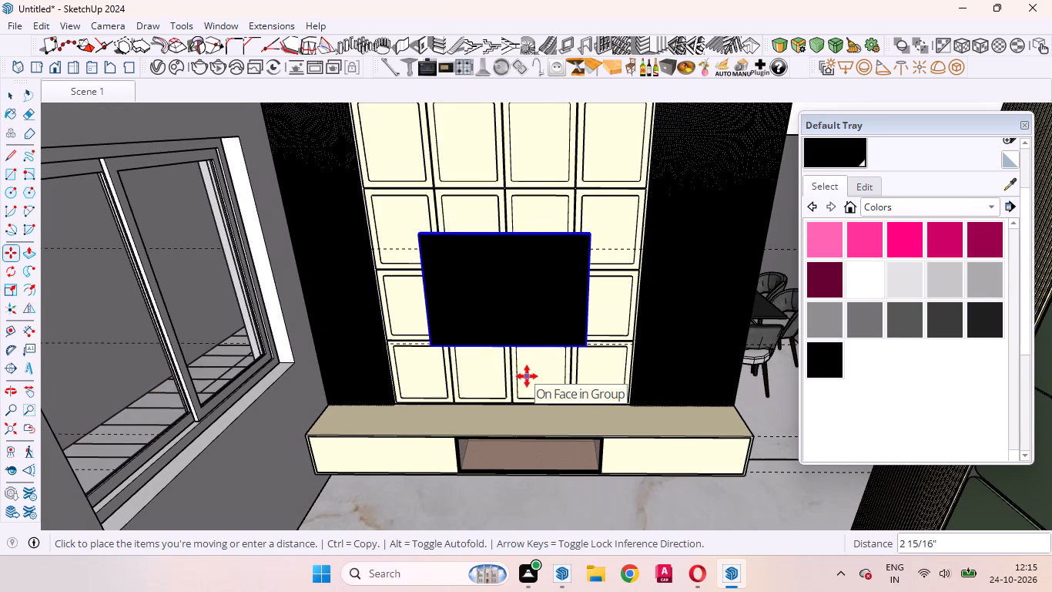
left_click(527, 376)
Move the TV panel straight down about 4 5/16", locked to the vertical axis.
left_click(528, 365)
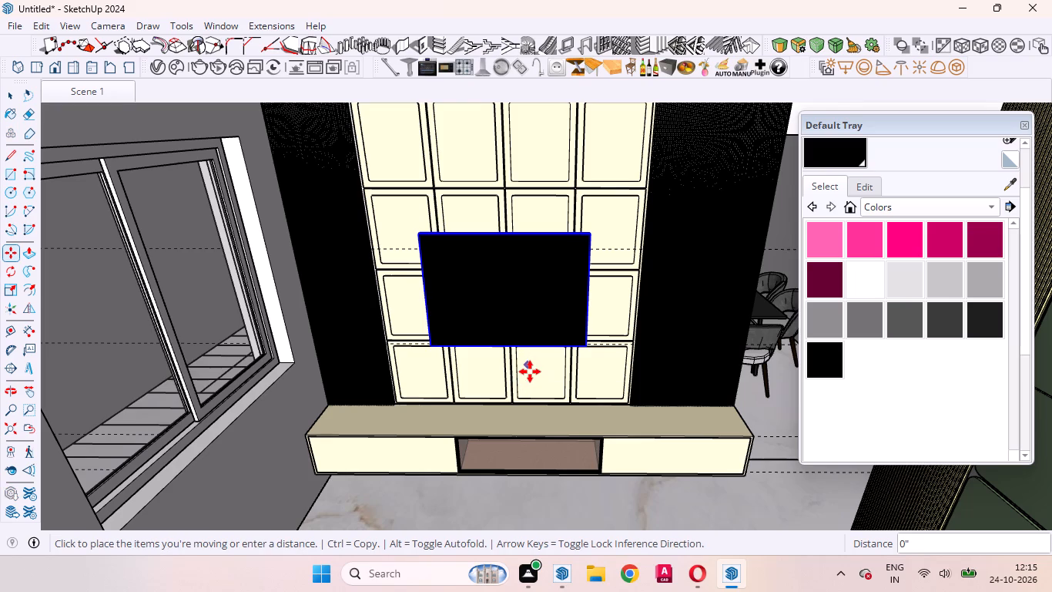
key("Up")
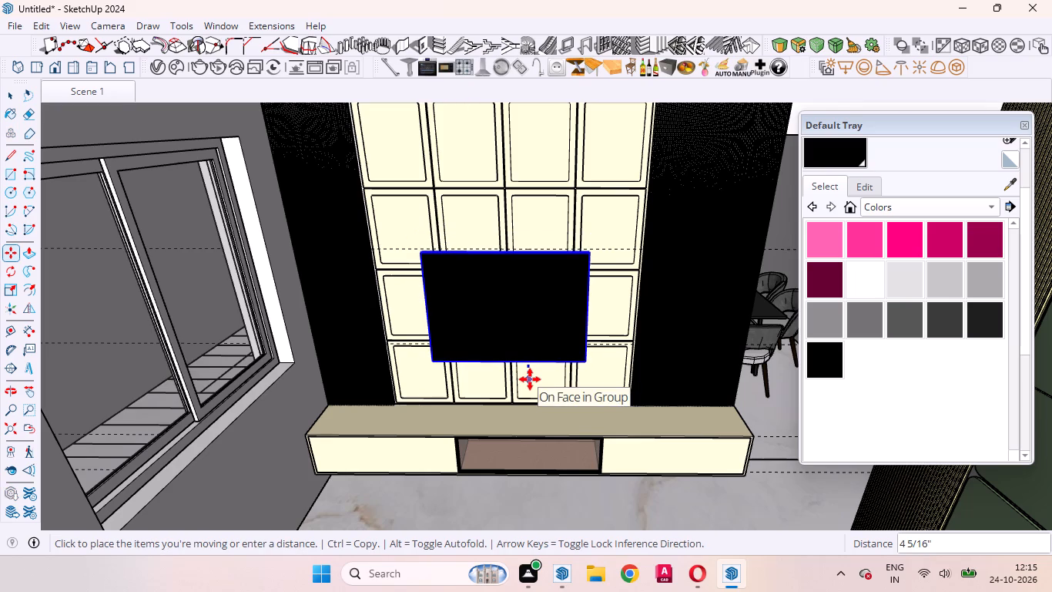
left_click(530, 379)
key("space")
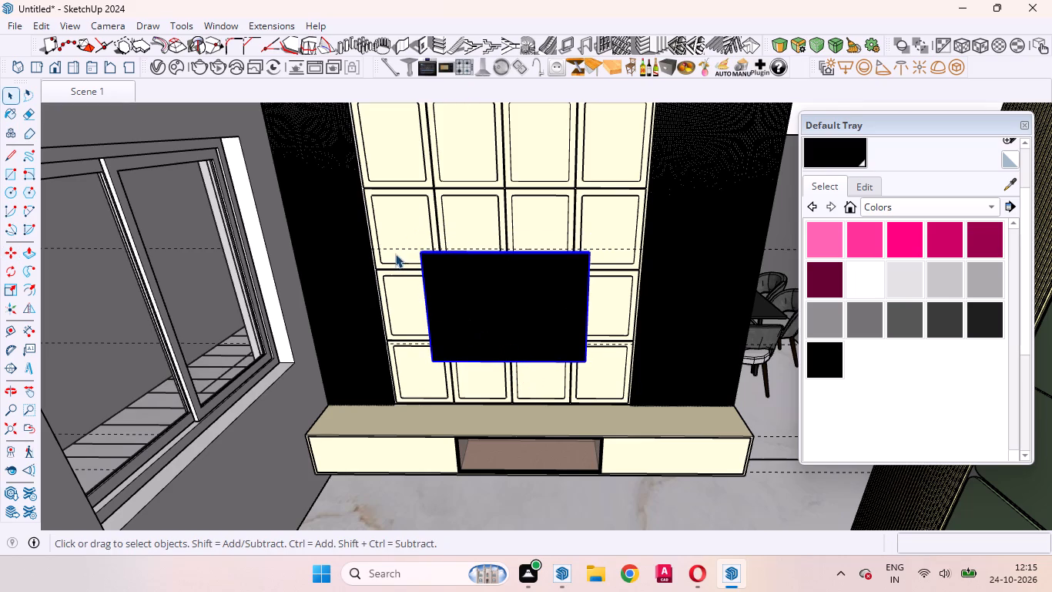
Delete the upper and lower height guides crossing the cream wall panels around the TV.
left_click(395, 250)
key("Delete")
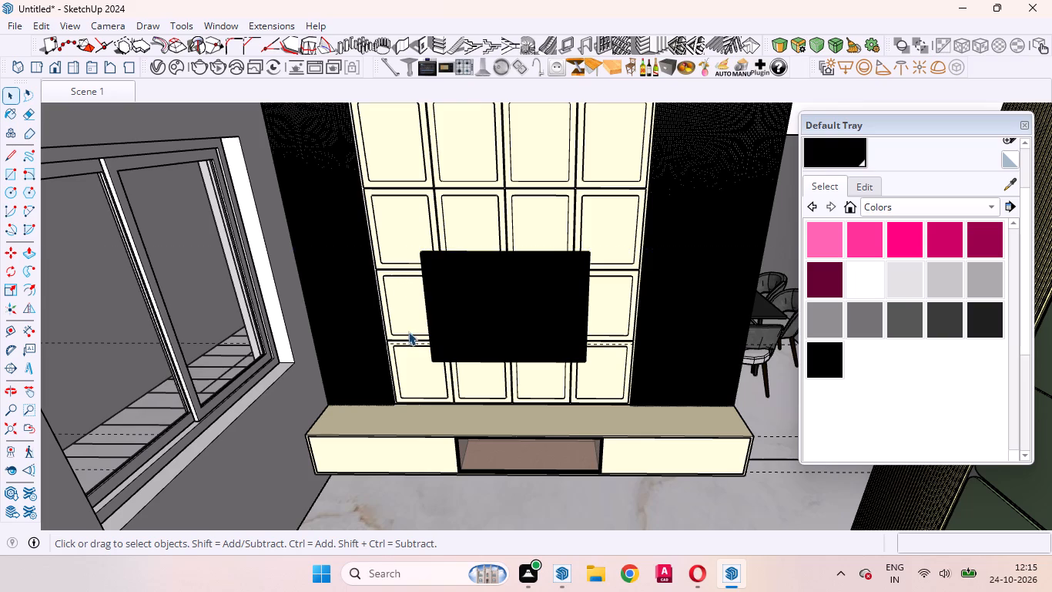
scroll(407, 339, "up", 8)
left_click(404, 345)
key("Delete")
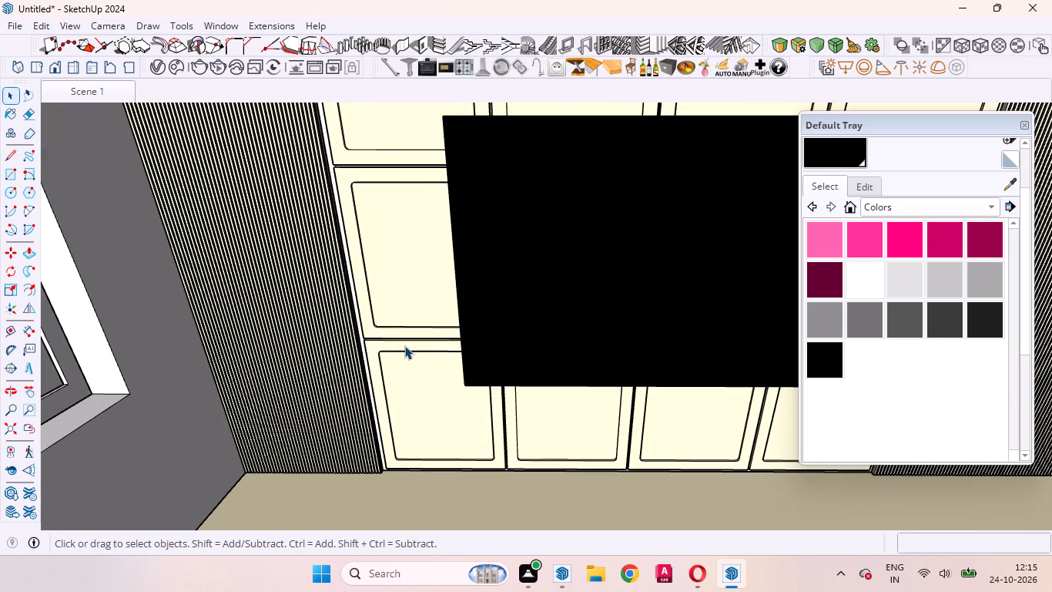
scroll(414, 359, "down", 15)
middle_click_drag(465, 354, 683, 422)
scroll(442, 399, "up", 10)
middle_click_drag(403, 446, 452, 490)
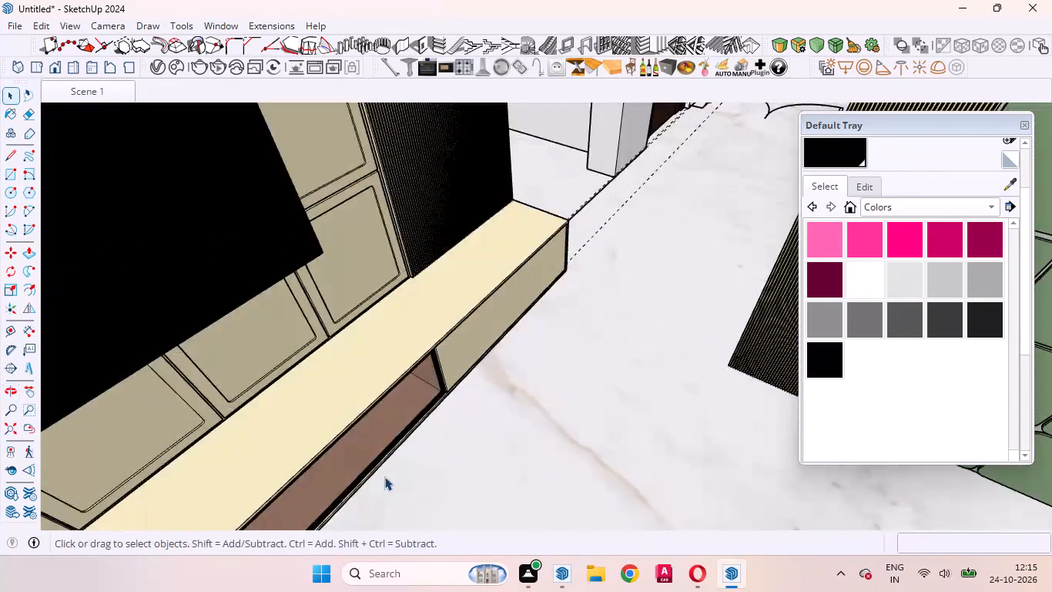
Delete the remaining long parallel construction guides that run through the living room and extend beyond the house.
scroll(384, 476, "down", 20)
scroll(384, 476, "down", 2)
middle_click_drag(467, 422, 238, 375)
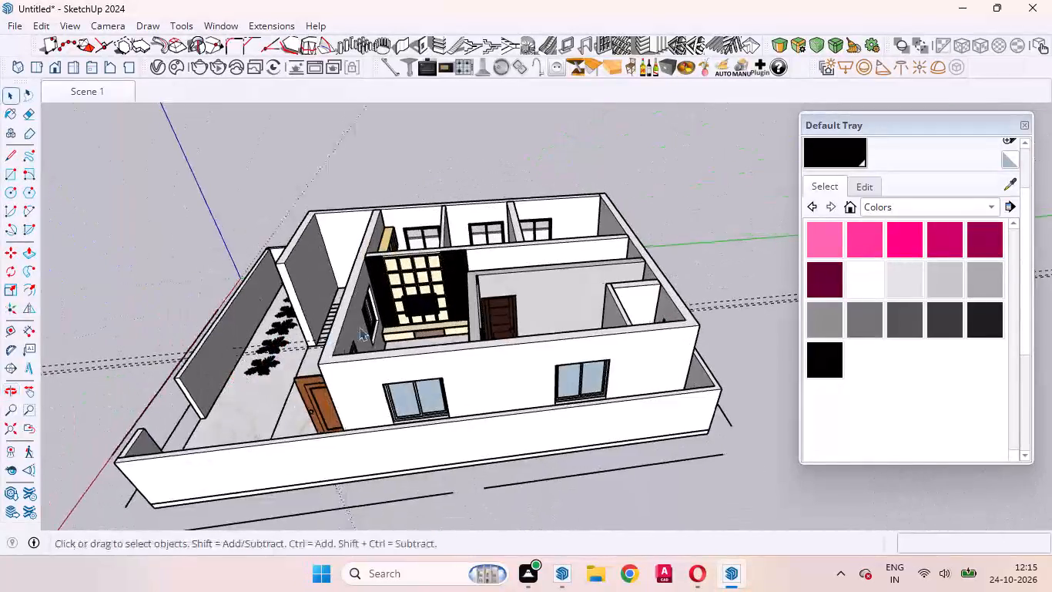
scroll(364, 327, "up", 7)
middle_click_drag(397, 363, 585, 423)
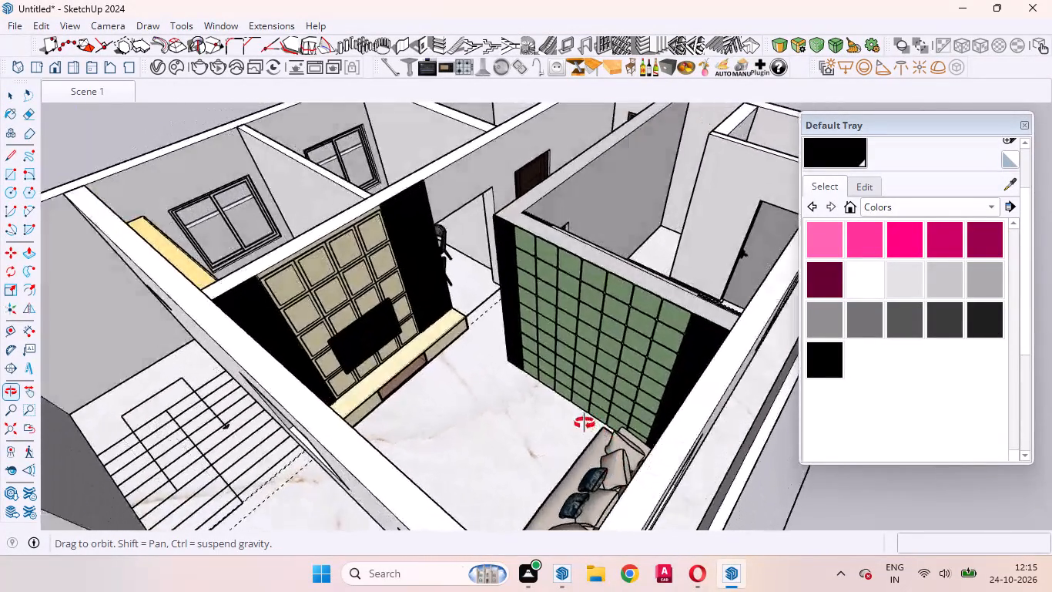
middle_click_drag(585, 423, 578, 447)
scroll(286, 341, "up", 9)
middle_click_drag(454, 374, 400, 419)
scroll(413, 419, "up", 1)
scroll(417, 413, "down", 12)
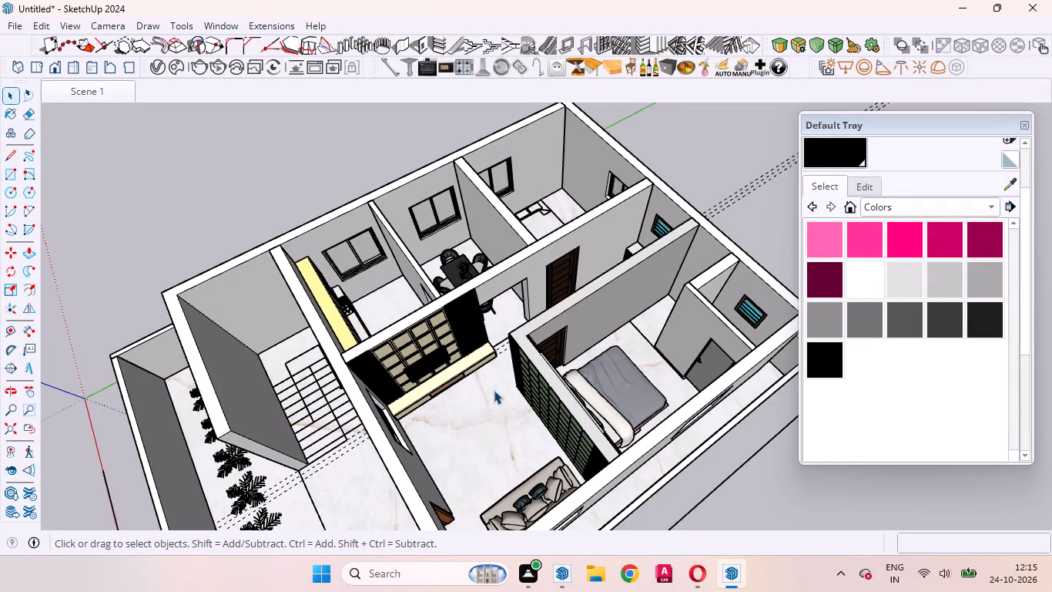
scroll(477, 379, "down", 7)
left_click_drag(705, 314, 625, 247)
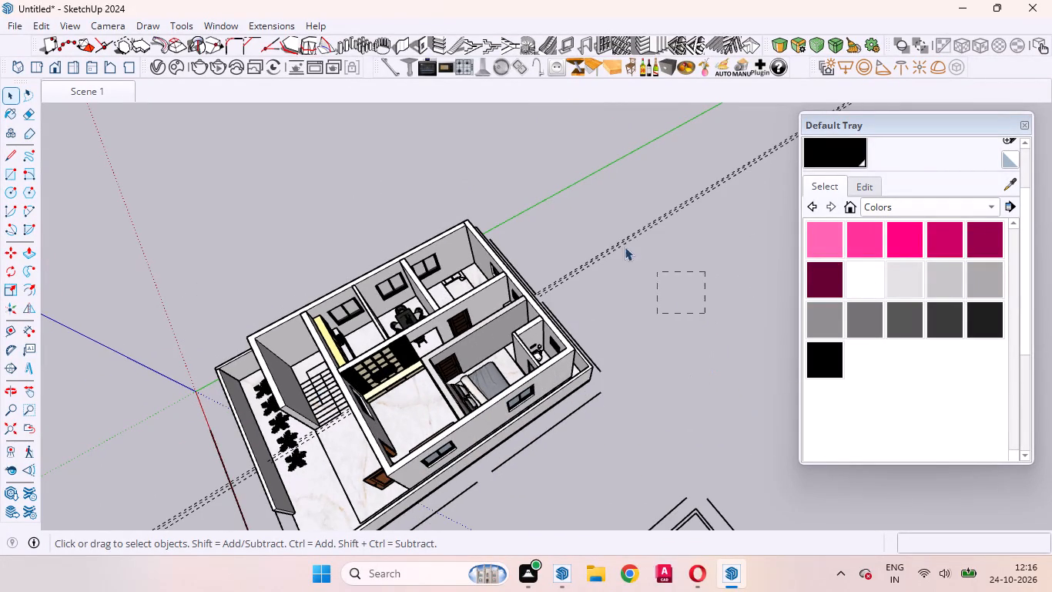
left_click_drag(625, 247, 581, 207)
key("Delete")
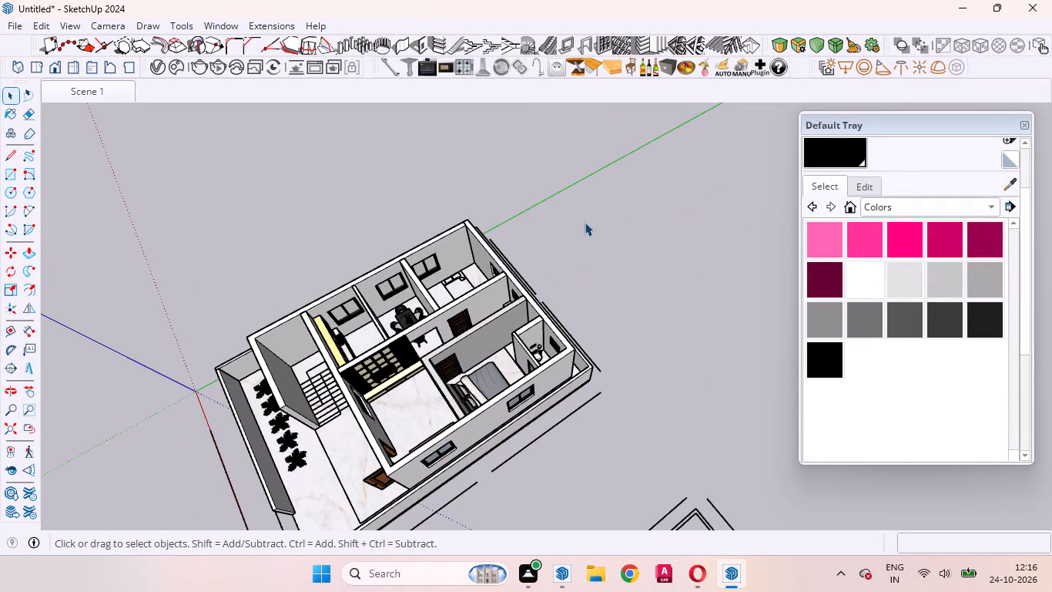
Examine the living room's TV wall, green panelled wall and surrounding rooms from several angles.
scroll(604, 195, "down", 1)
scroll(338, 355, "up", 11)
middle_click_drag(533, 475, 357, 364)
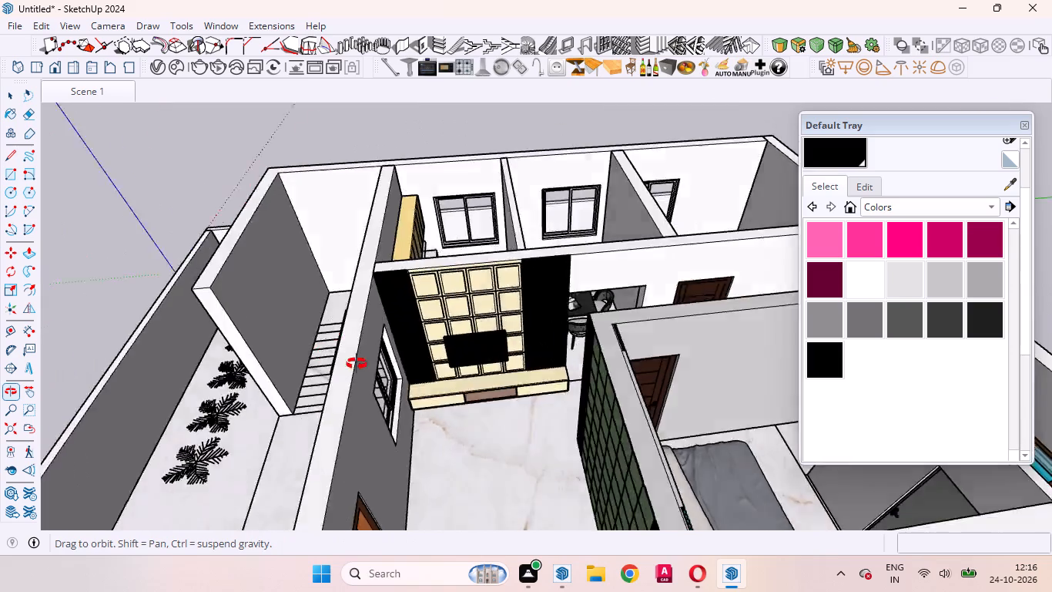
middle_click_drag(357, 364, 320, 328)
scroll(434, 370, "up", 6)
middle_click_drag(409, 428, 632, 439)
scroll(638, 440, "up", 1)
scroll(421, 380, "down", 11)
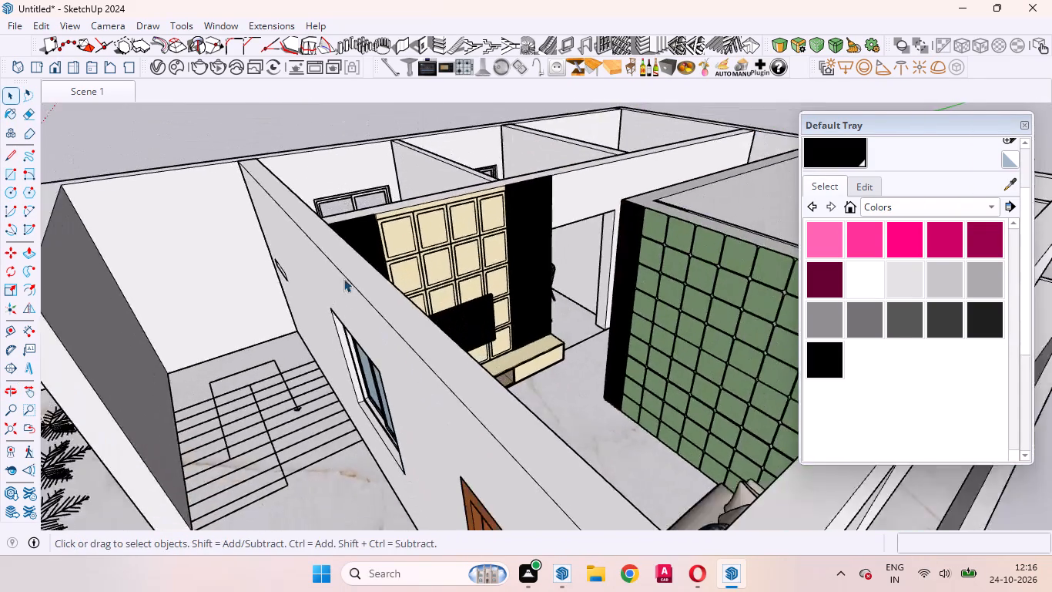
scroll(343, 278, "down", 10)
middle_click_drag(348, 414, 677, 472)
scroll(668, 472, "up", 1)
scroll(579, 399, "down", 10)
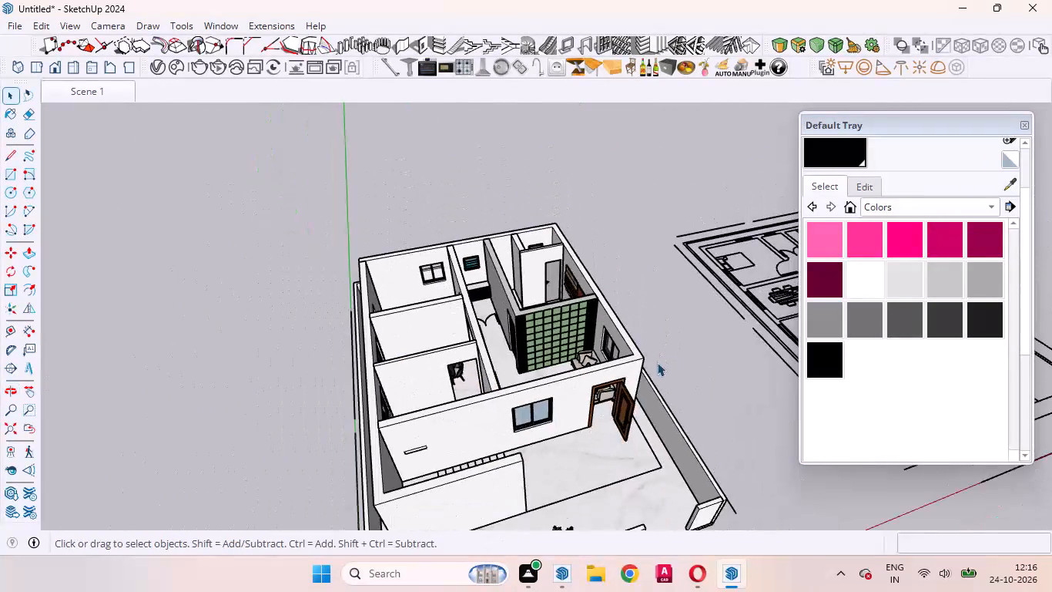
Start Position Camera to set an eye-level viewpoint on the living room floor near the entrance door.
left_click(14, 450)
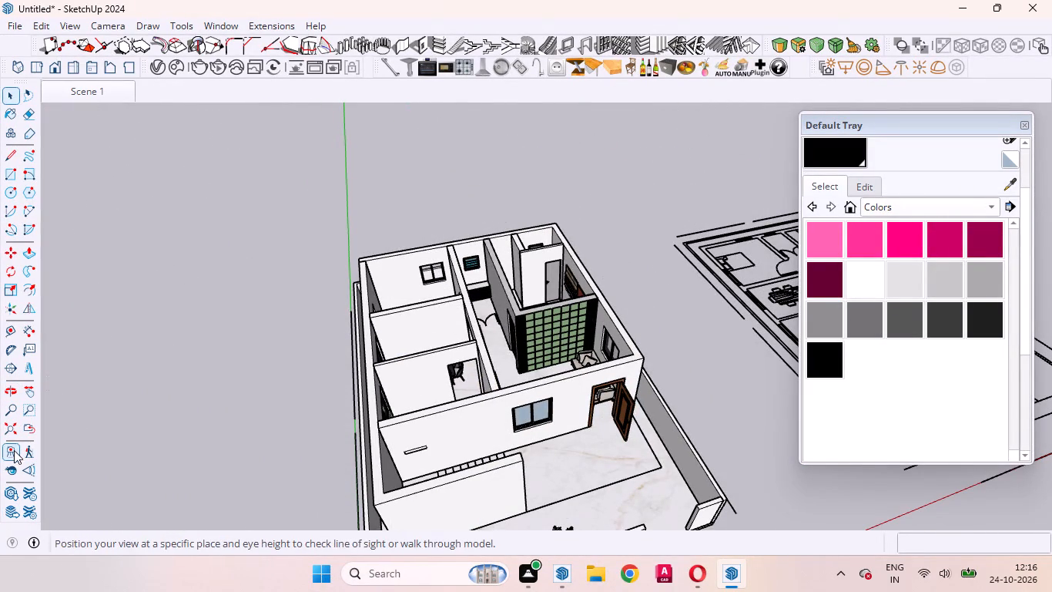
middle_click_drag(604, 455, 536, 591)
middle_click(536, 591)
scroll(585, 358, "up", 4)
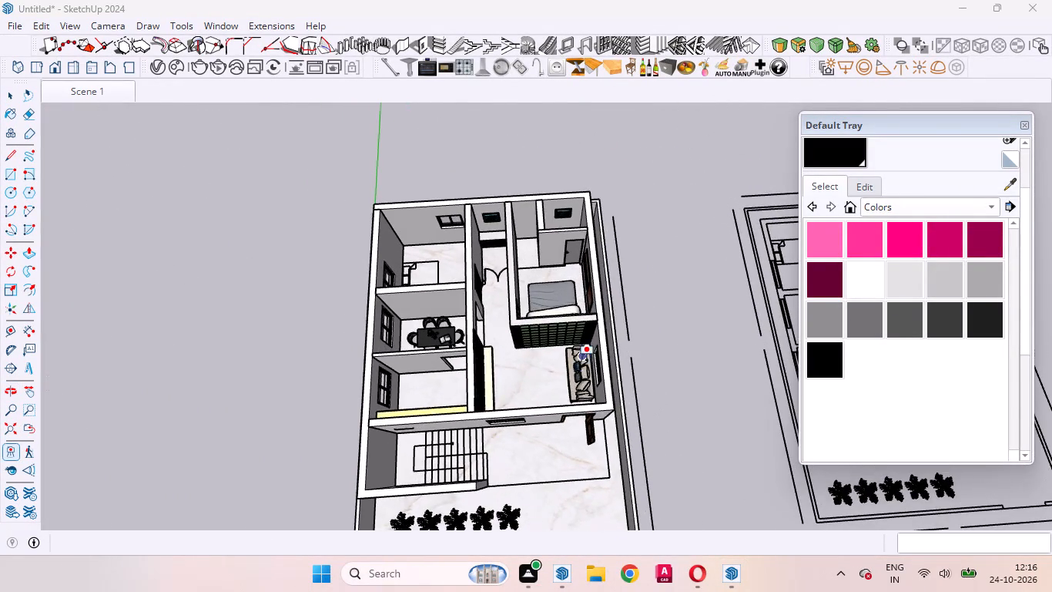
scroll(585, 358, "up", 1)
middle_click_drag(578, 396, 568, 462)
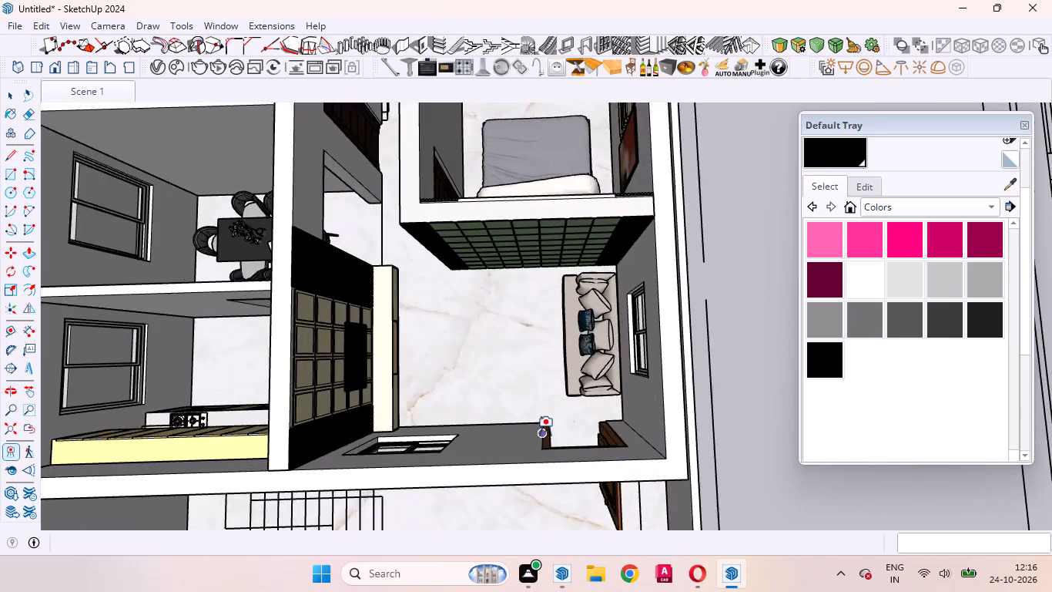
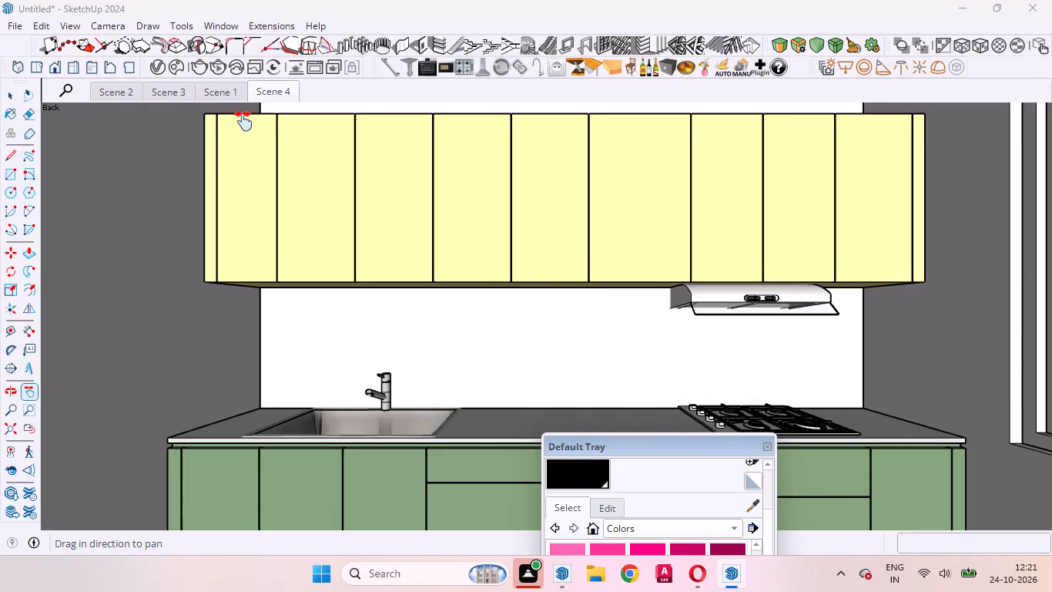
Add a new scene from the current kitchen view and compare it with Scene 4.
right_click(277, 93)
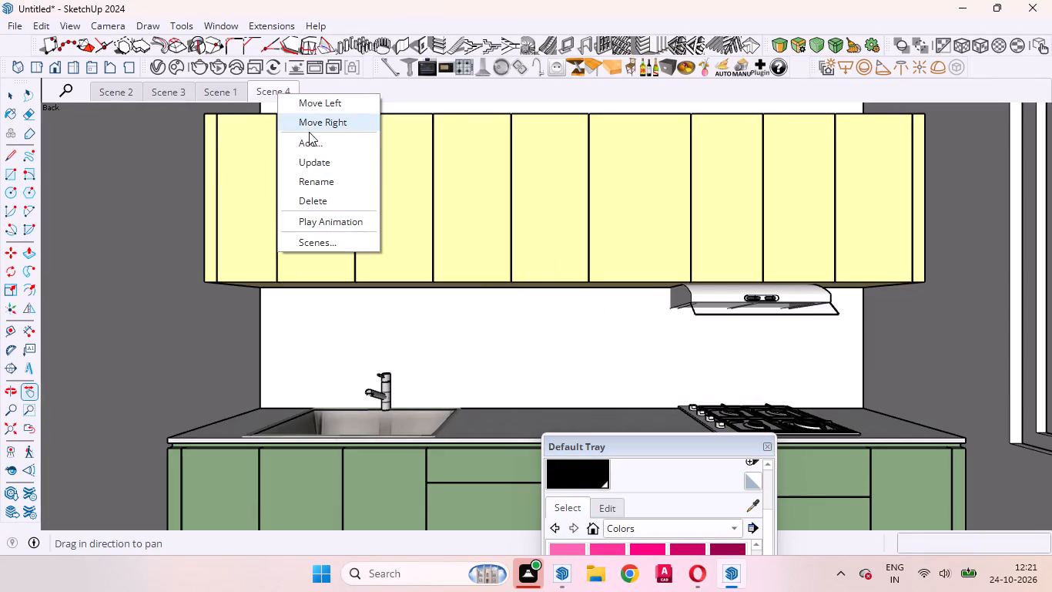
left_click(312, 138)
left_click(277, 91)
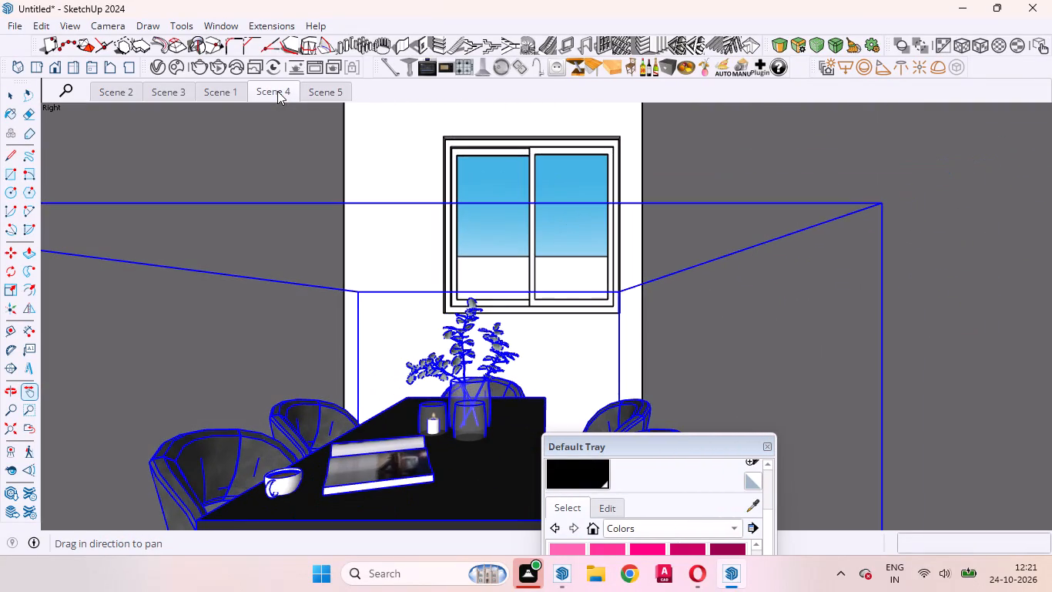
left_click(312, 88)
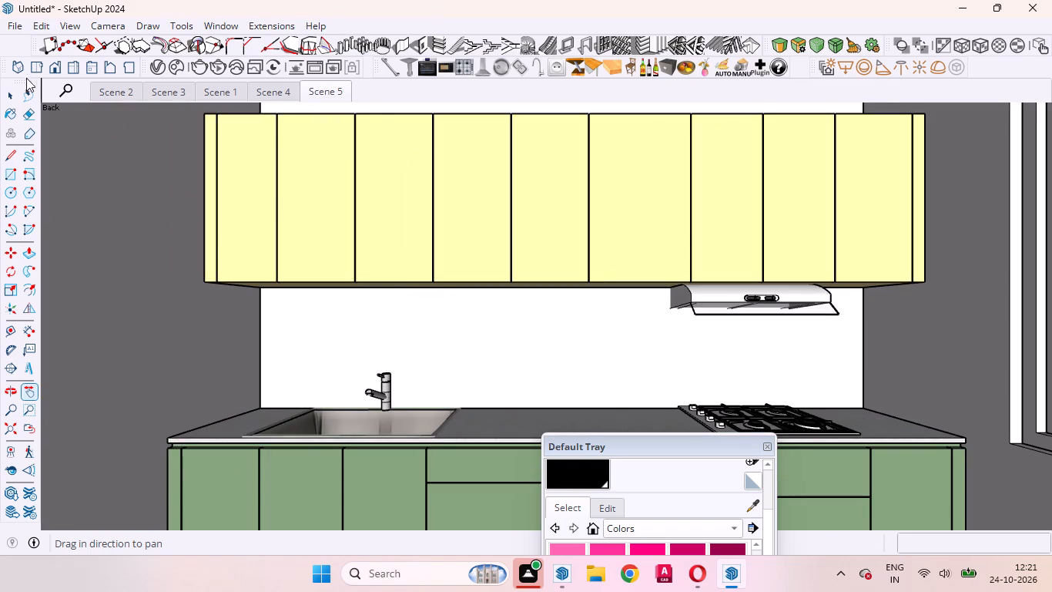
Switch to the top view of the house and deselect the dining set.
left_click(43, 63)
scroll(559, 342, "down", 11)
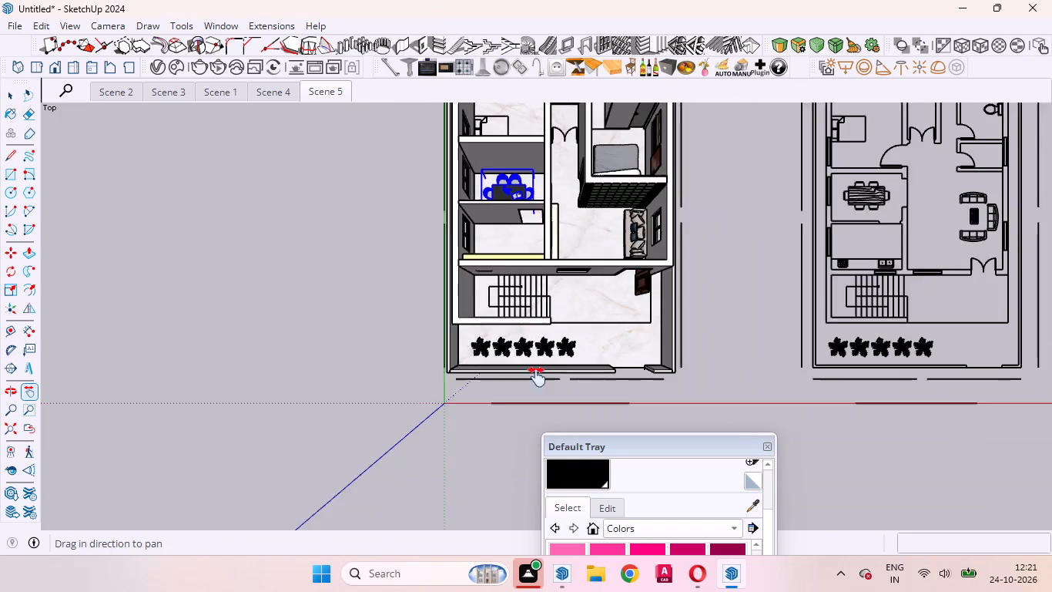
left_click(8, 99)
scroll(454, 263, "down", 5)
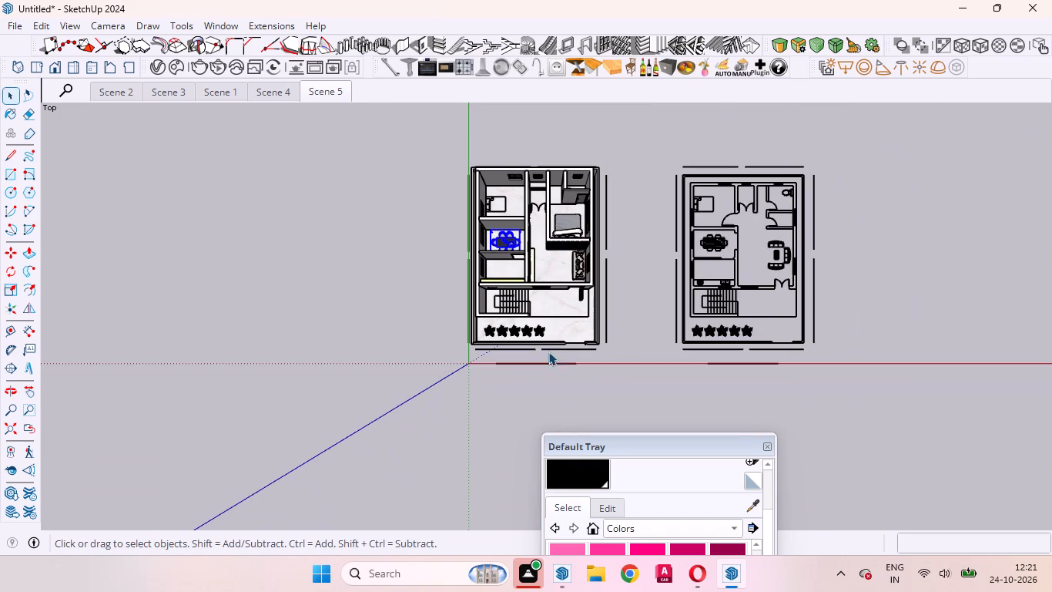
left_click(387, 264)
scroll(546, 200, "up", 14)
middle_click_drag(518, 338, 427, 328)
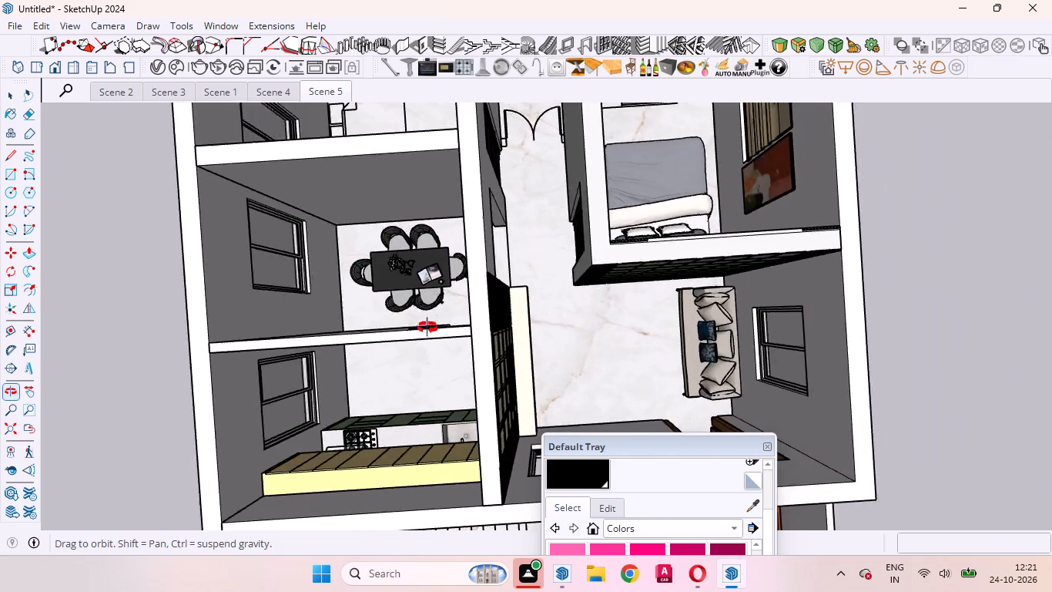
middle_click_drag(427, 328, 335, 199)
scroll(486, 207, "down", 4)
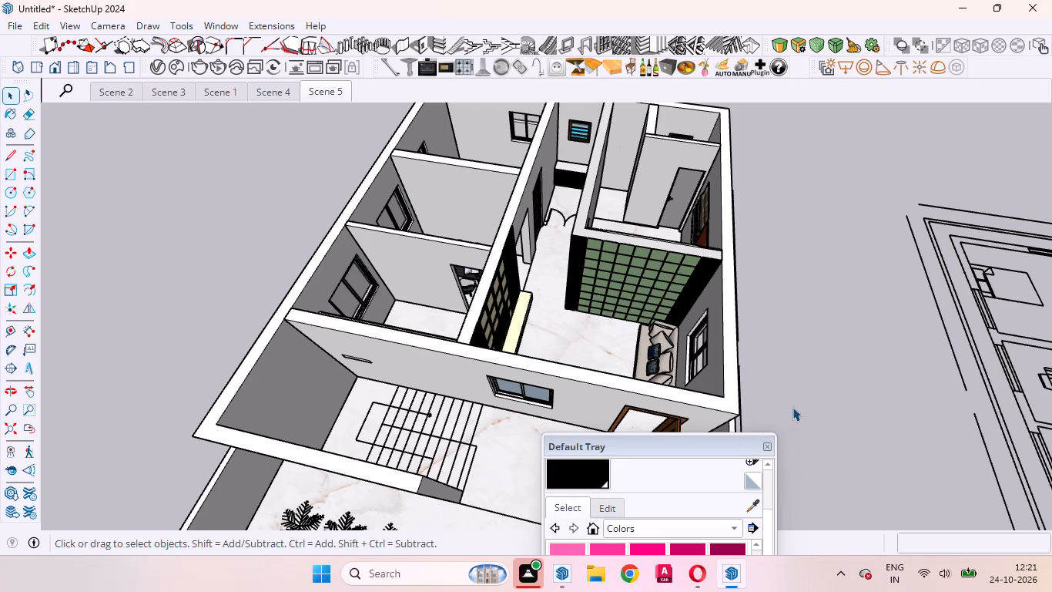
Move the Default Tray aside so it no longer covers the house model.
left_click_drag(697, 445, 871, 302)
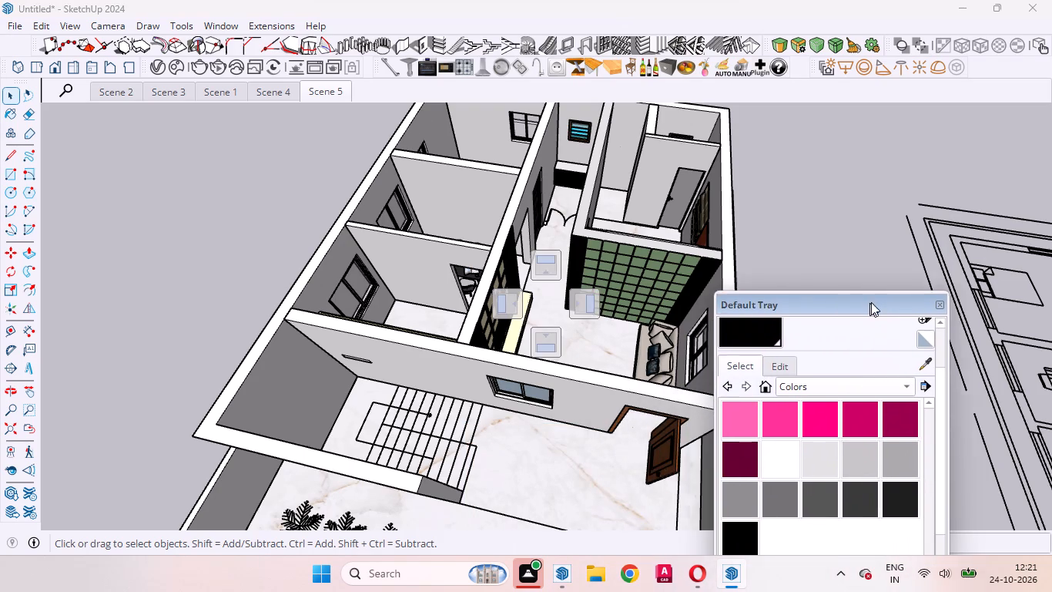
left_click_drag(871, 302, 874, 298)
left_click_drag(855, 301, 894, 251)
left_click_drag(885, 244, 888, 239)
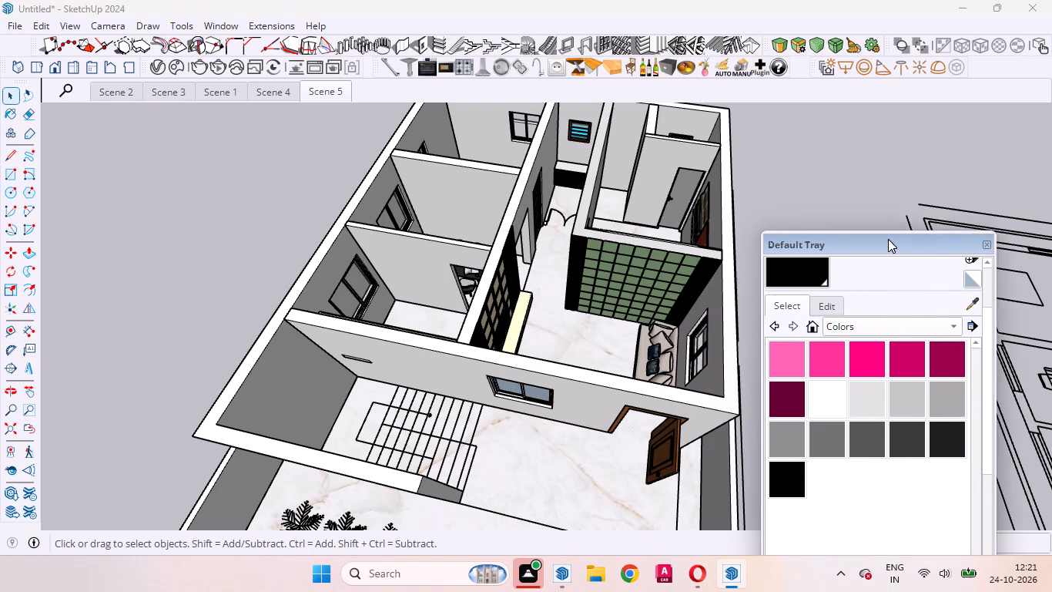
left_click_drag(888, 239, 923, 178)
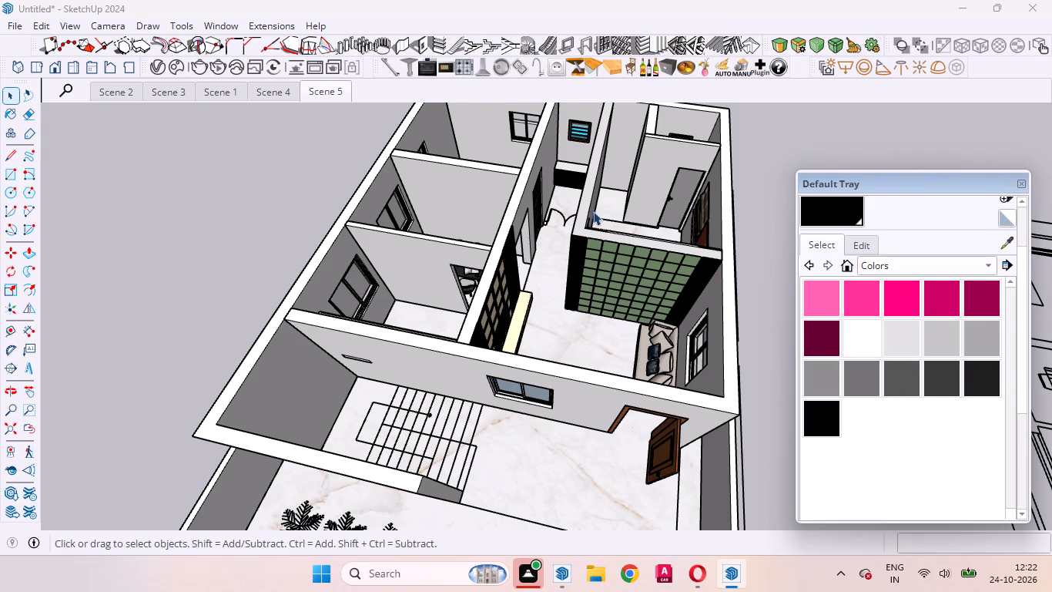
Examine the house layout, including the bedroom that has only a flat bed outline on its floor.
scroll(582, 248, "down", 3)
scroll(558, 206, "up", 10)
middle_click_drag(555, 268, 658, 331)
scroll(621, 330, "down", 5)
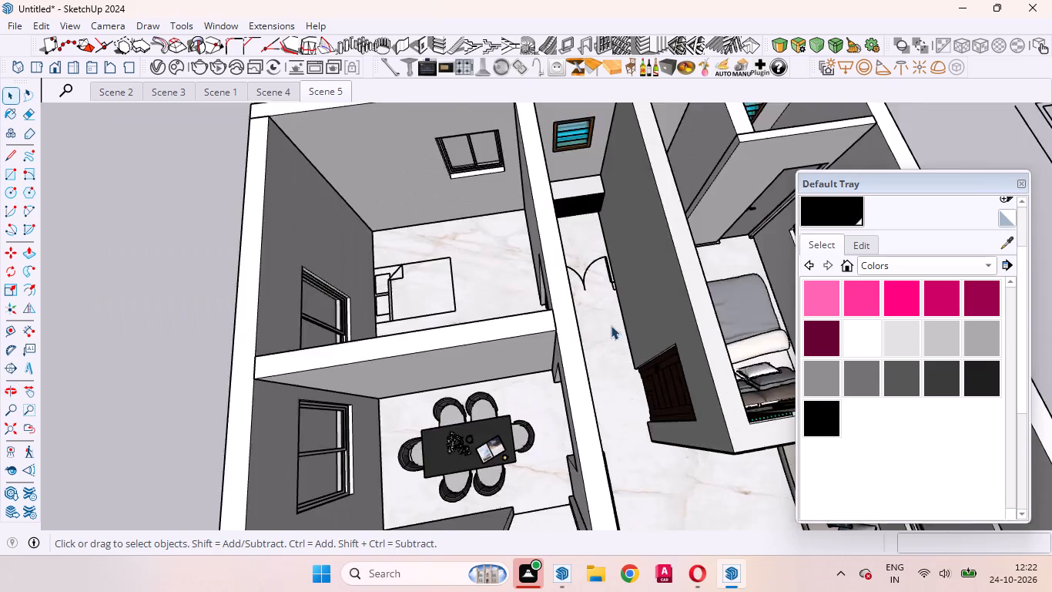
scroll(611, 325, "down", 5)
middle_click_drag(675, 353, 358, 368)
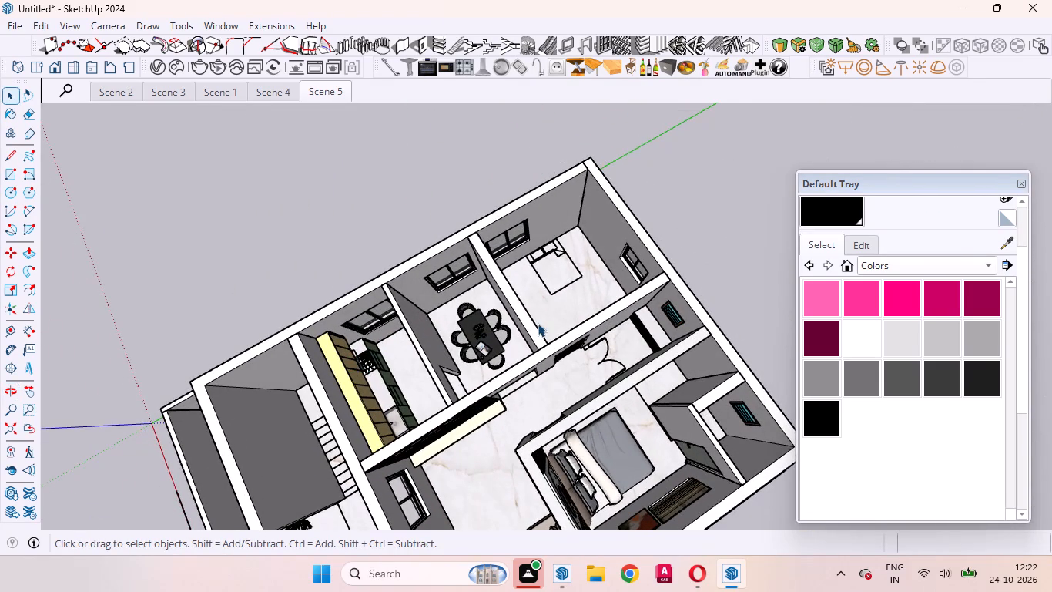
scroll(544, 334, "down", 1)
middle_click_drag(544, 358, 435, 383)
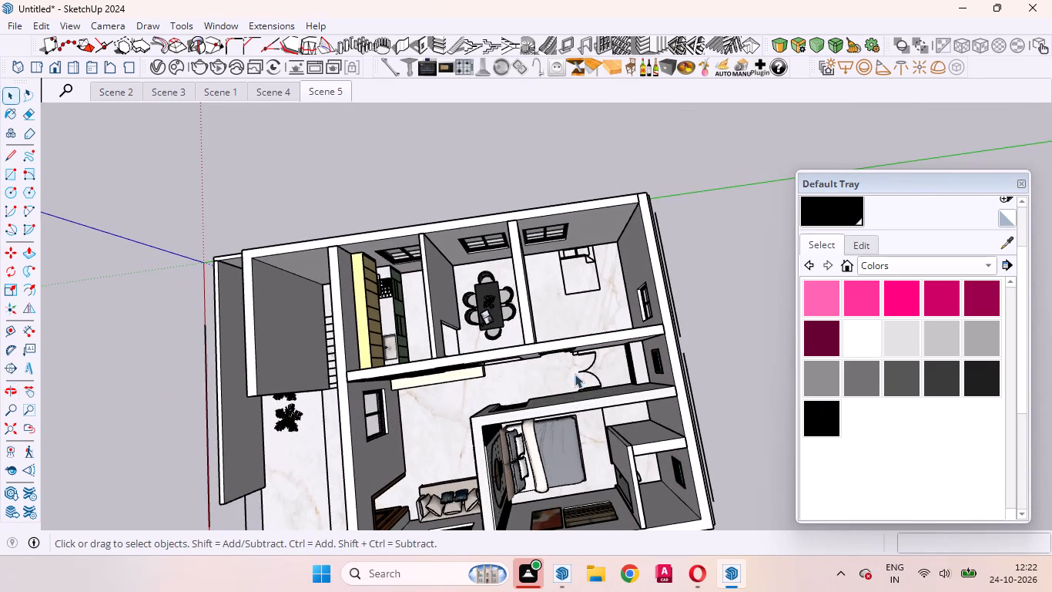
scroll(649, 435, "down", 4)
scroll(656, 302, "up", 14)
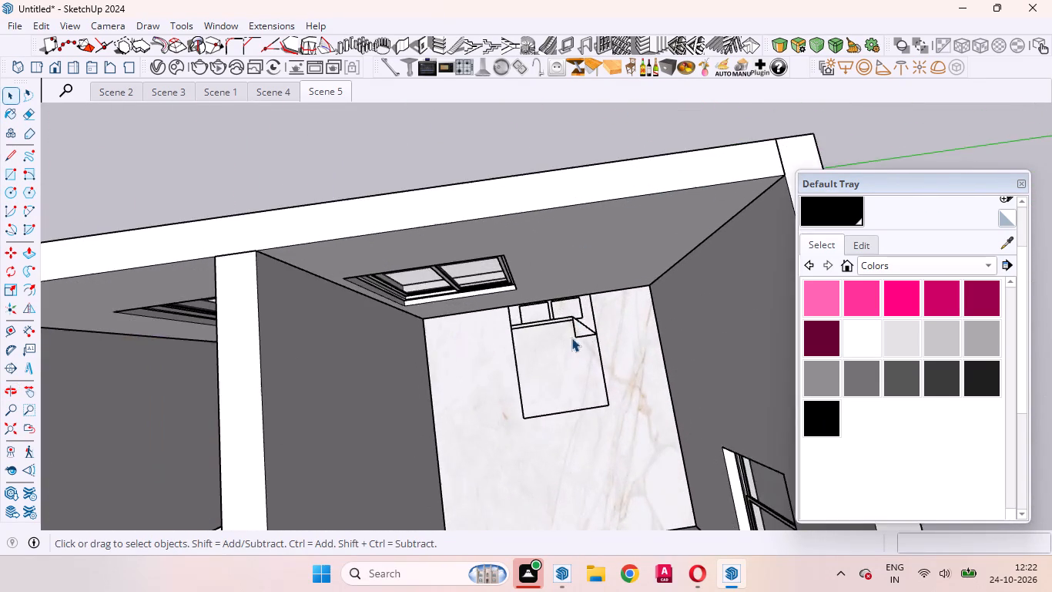
middle_click_drag(565, 348, 487, 277)
scroll(510, 272, "up", 1)
scroll(577, 294, "down", 16)
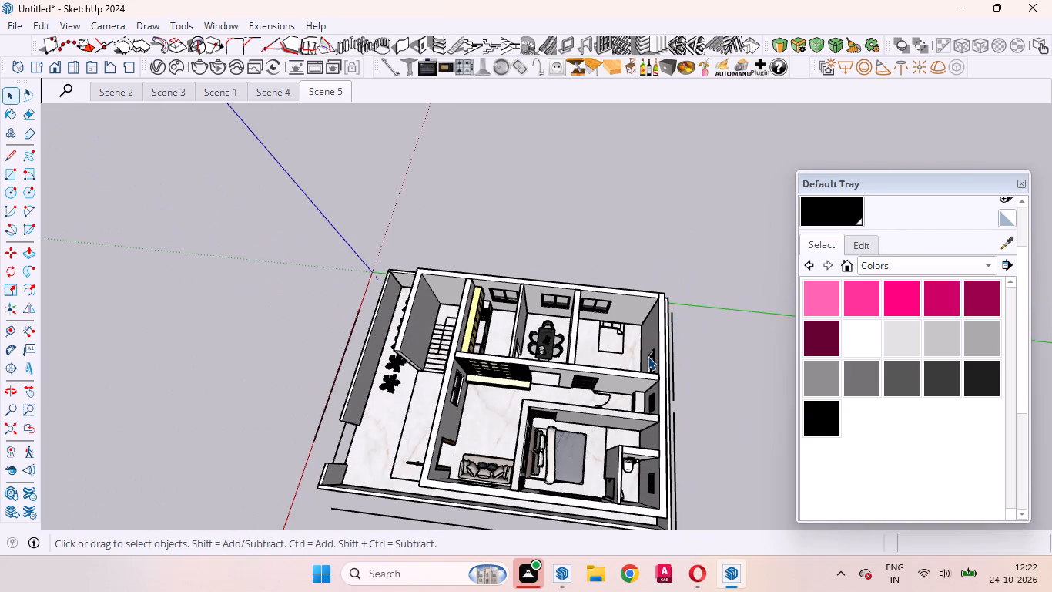
scroll(504, 382, "down", 4)
Copy the double bed from the furnished bedroom into the empty bedroom, about 16' 11" away.
middle_click_drag(481, 459, 657, 456)
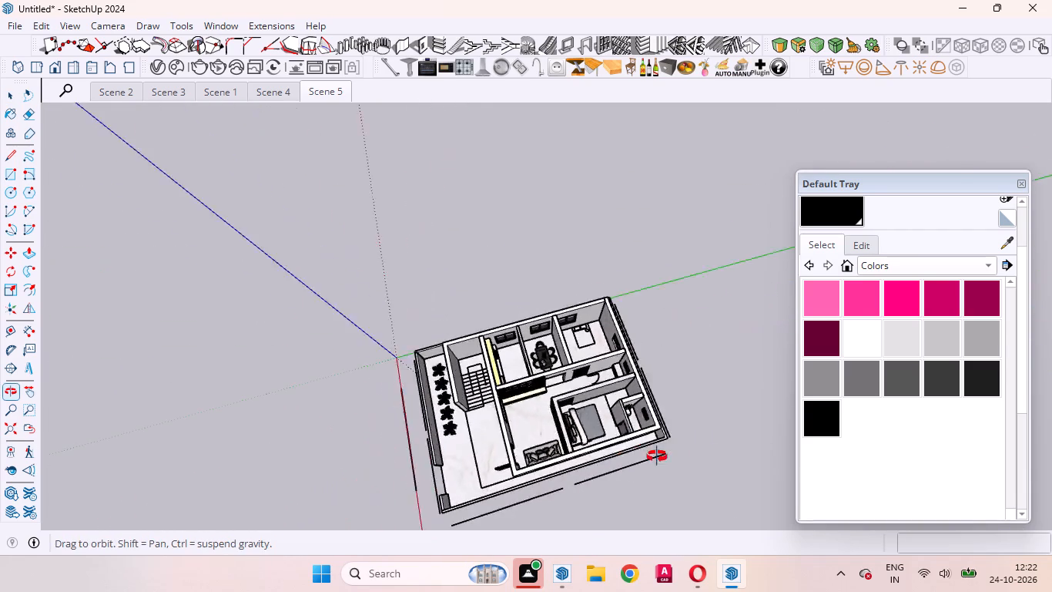
middle_click_drag(657, 456, 797, 469)
scroll(790, 461, "up", 10)
middle_click_drag(618, 409, 333, 446)
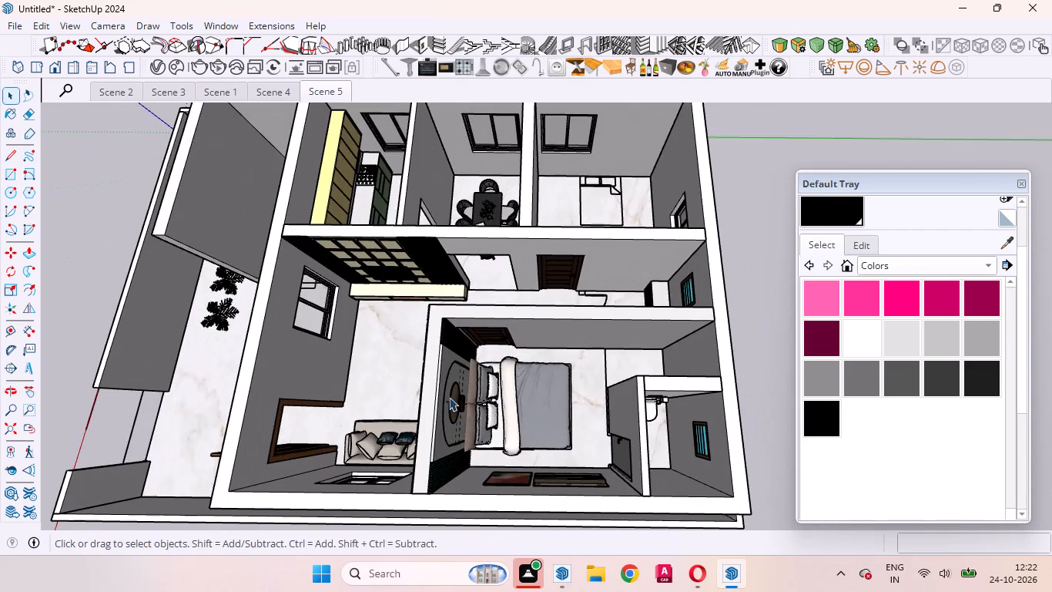
left_click(549, 397)
key("m")
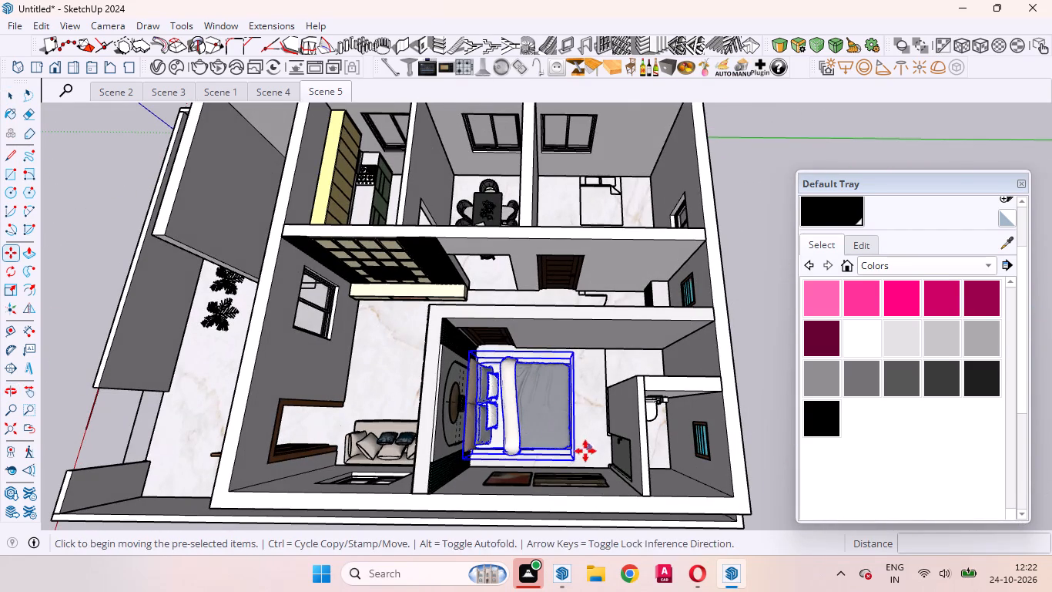
middle_click_drag(588, 456, 385, 363)
scroll(450, 400, "up", 5)
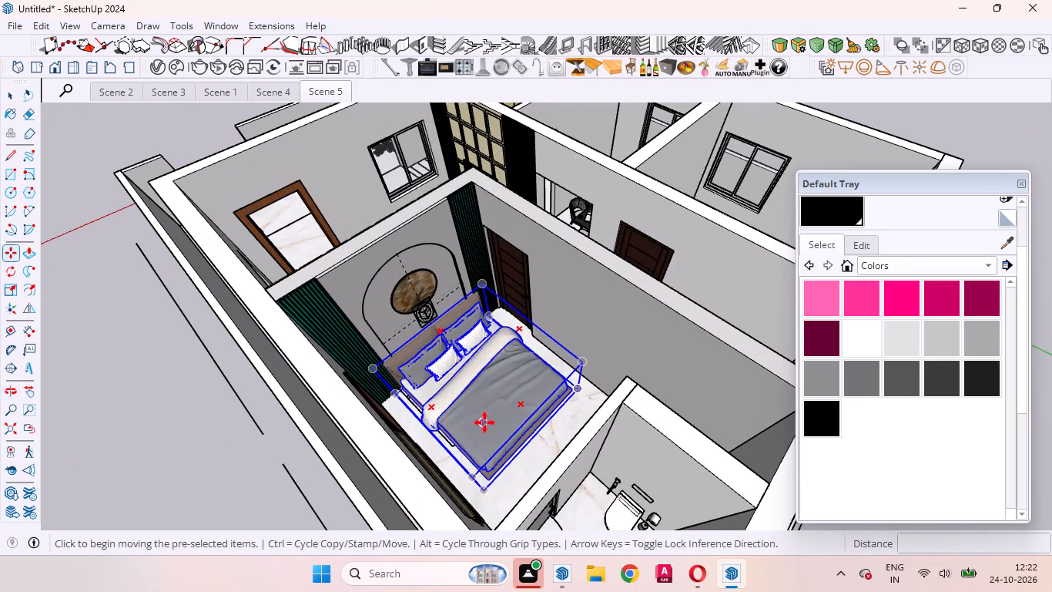
left_click(482, 413)
scroll(501, 422, "down", 8)
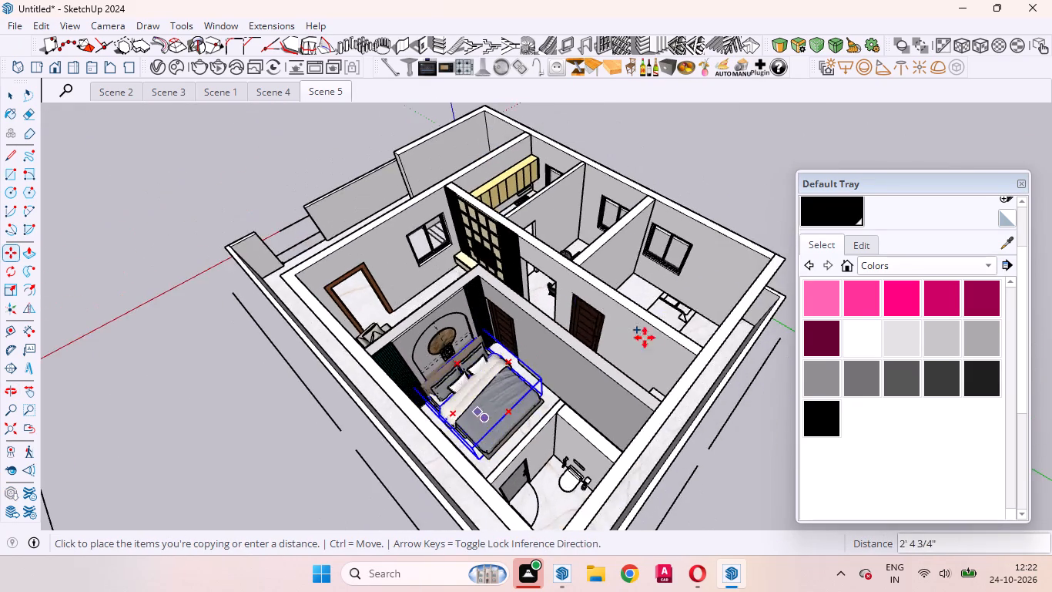
scroll(660, 329, "up", 12)
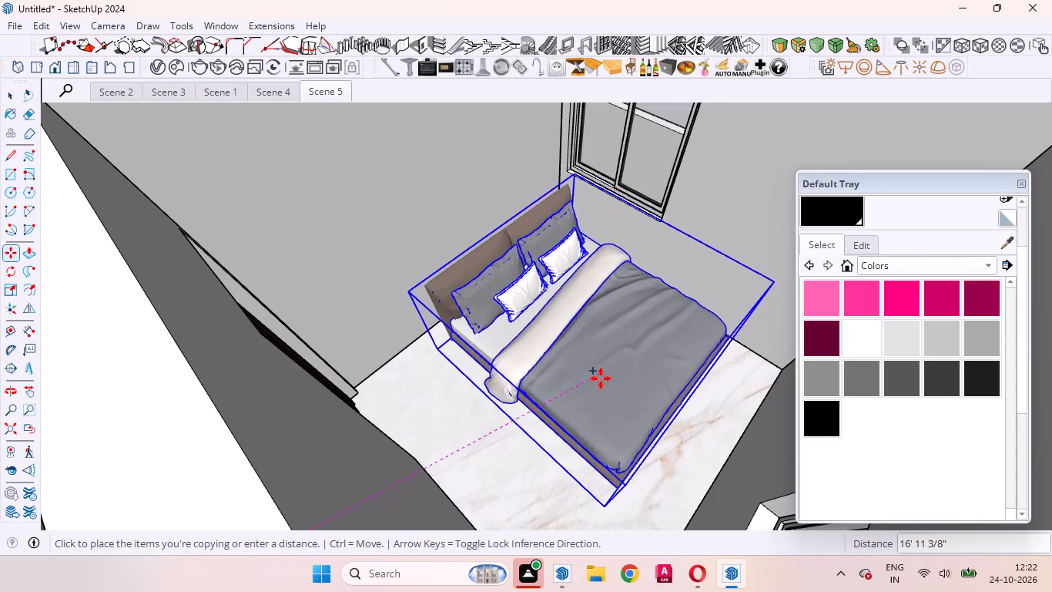
left_click(601, 376)
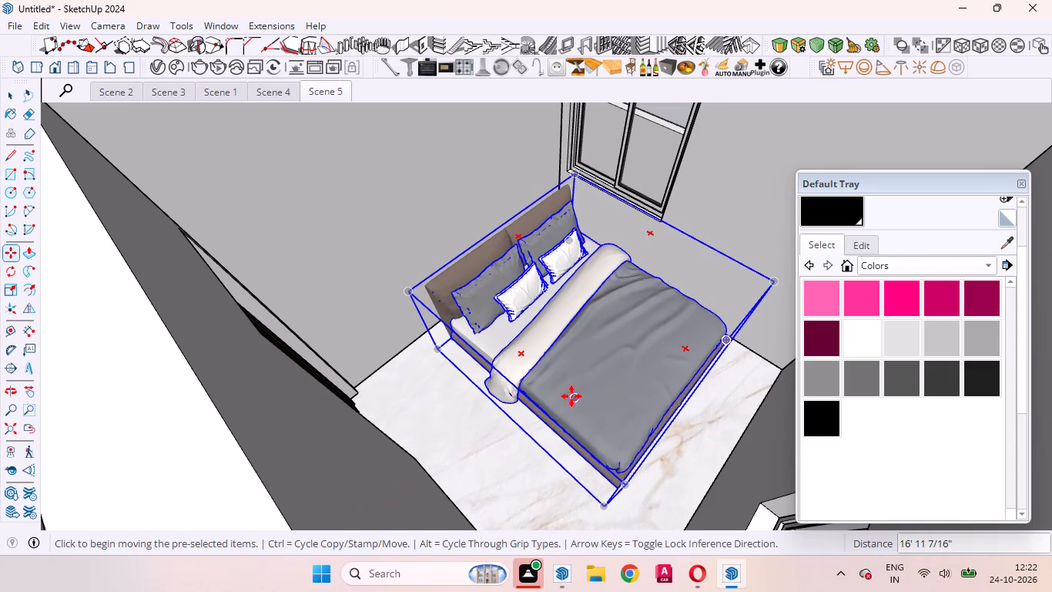
Rotate the copied bed 90 degrees on the floor plane of the empty bedroom.
key("q")
scroll(555, 375, "down", 5)
scroll(534, 294, "down", 4)
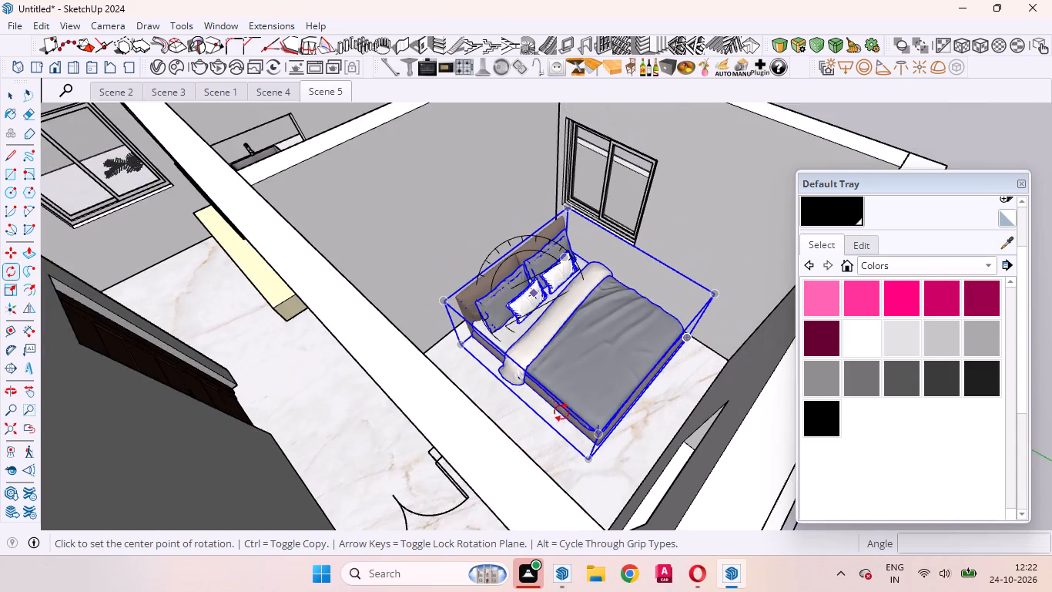
middle_click_drag(561, 430, 572, 528)
scroll(578, 490, "down", 1)
scroll(579, 469, "up", 4)
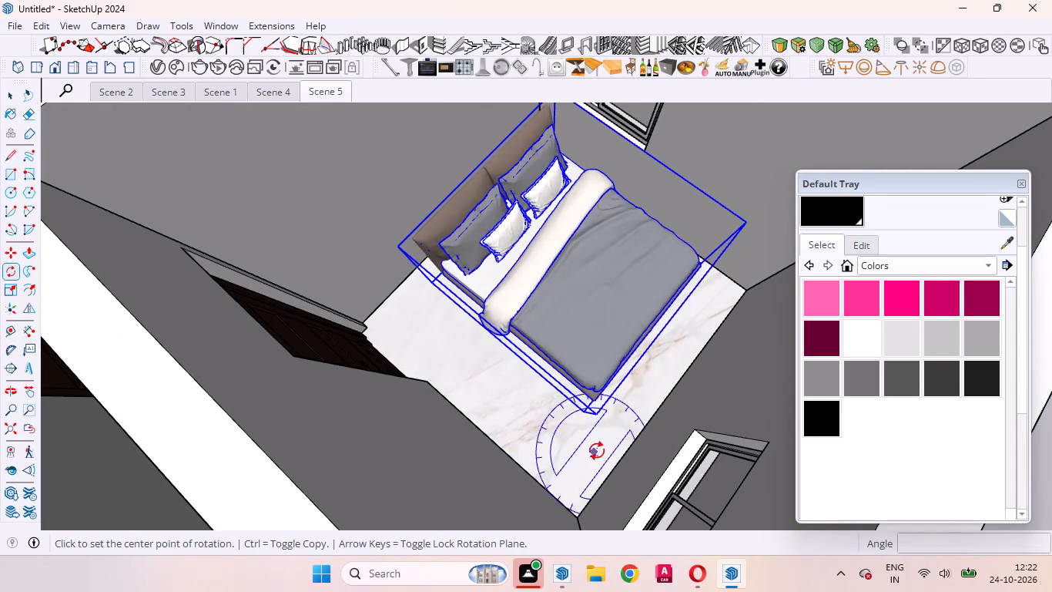
left_click(618, 426)
left_click(566, 478)
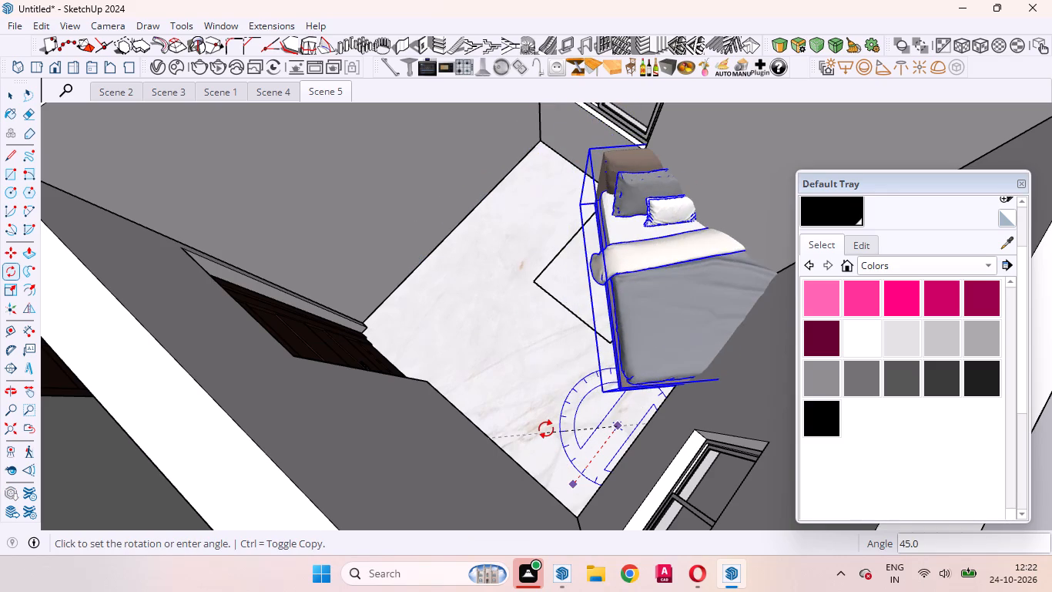
type("90")
key("Return")
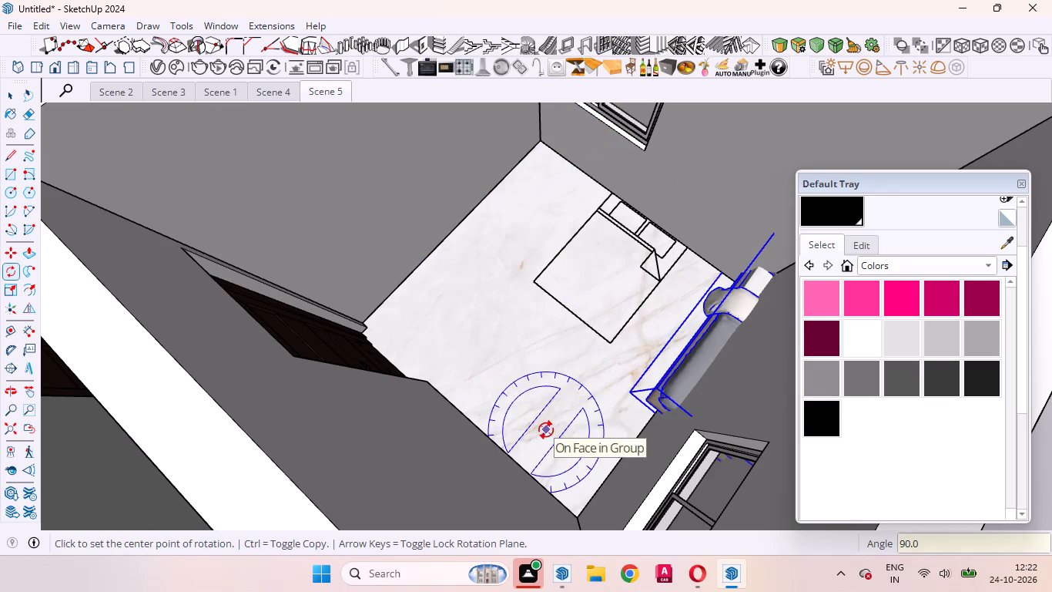
key("space")
Move the rotated bed about 6' 10" back inside the room, over the flat bed outline.
middle_click_drag(614, 442, 1051, 395)
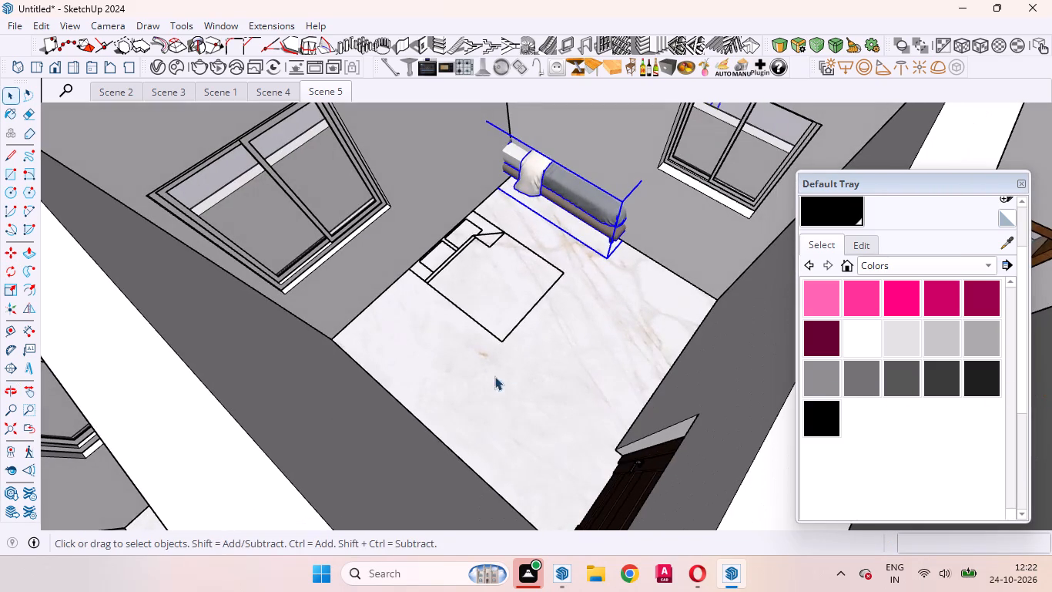
key("m")
left_click(606, 258)
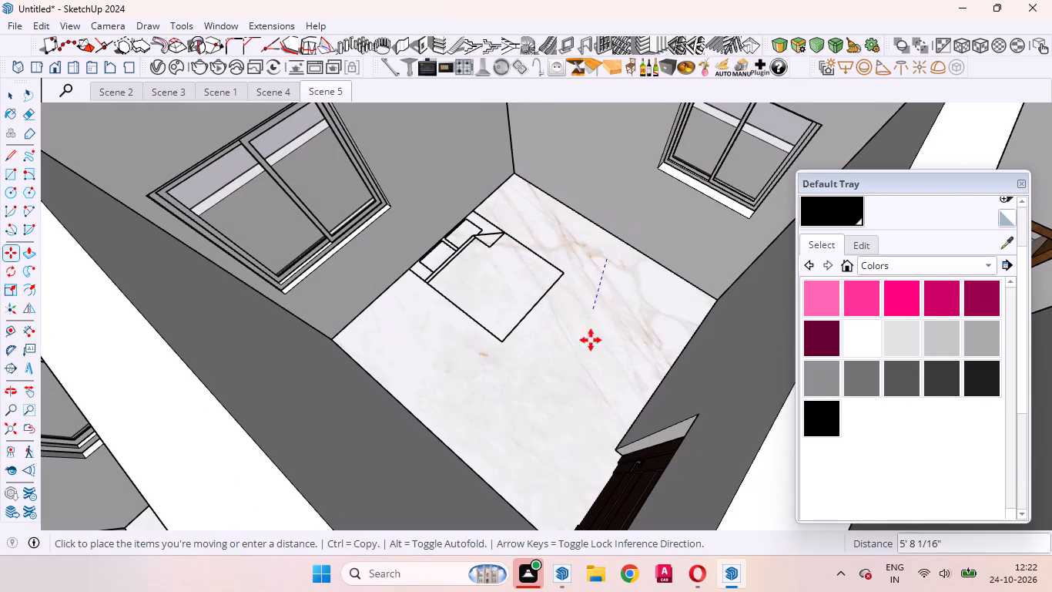
left_click(541, 425)
Move the copied bed about 4 1/2" along the red axis, bringing its headboard up to the window wall, and clear the selection.
scroll(383, 290, "up", 11)
middle_click_drag(377, 331, 495, 249)
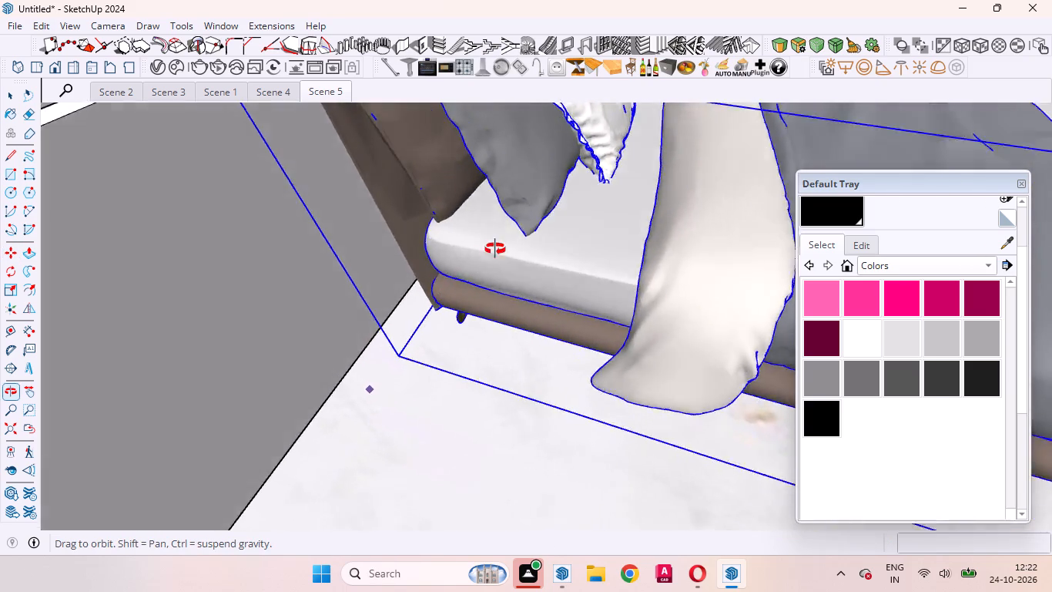
middle_click_drag(495, 249, 598, 398)
scroll(471, 392, "down", 8)
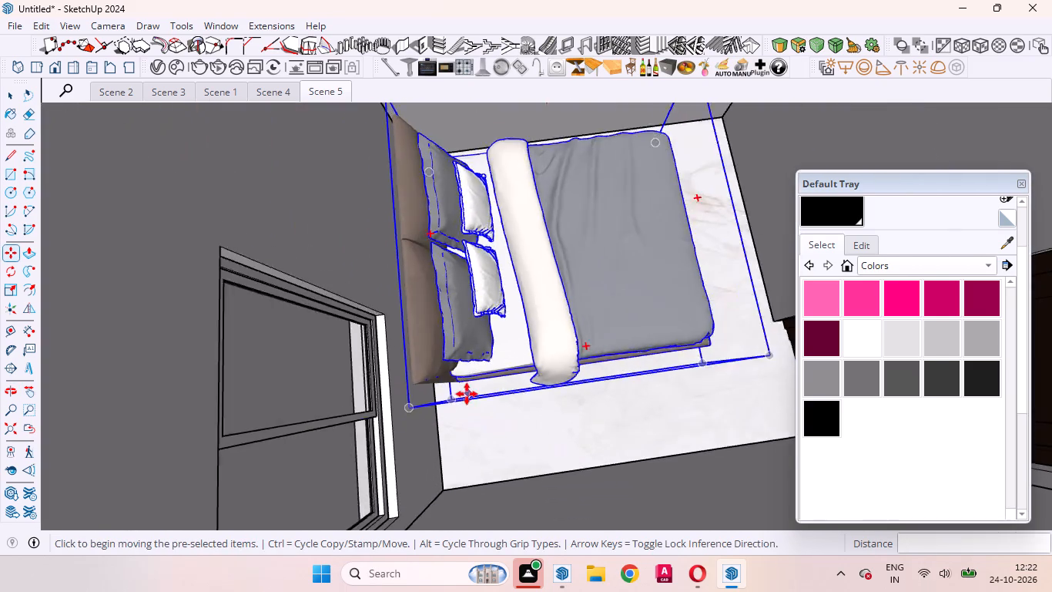
scroll(467, 394, "down", 7)
middle_click_drag(550, 351, 466, 401)
scroll(457, 244, "up", 5)
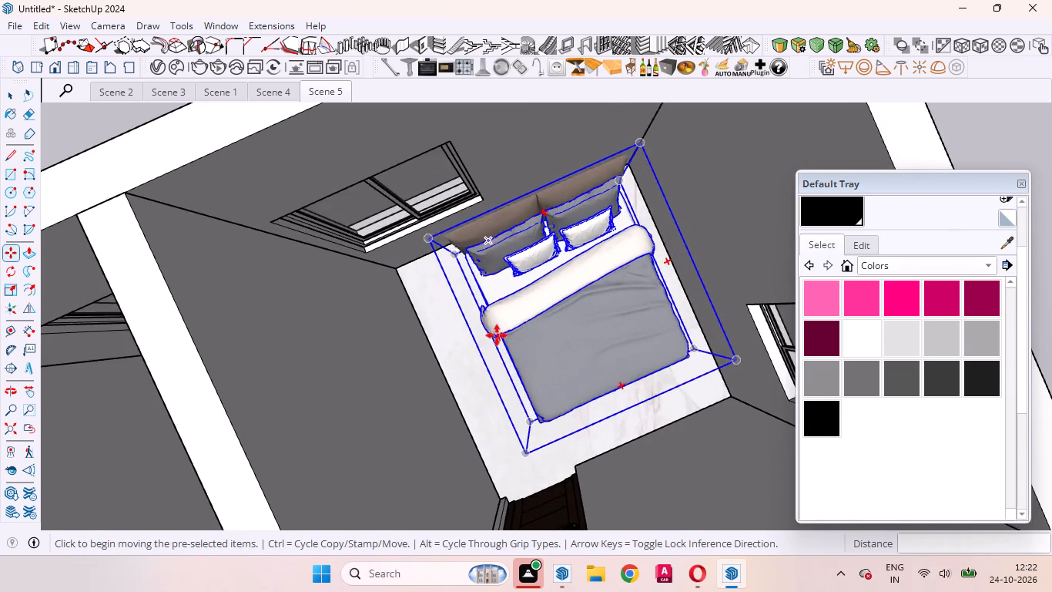
middle_click_drag(499, 341, 367, 220)
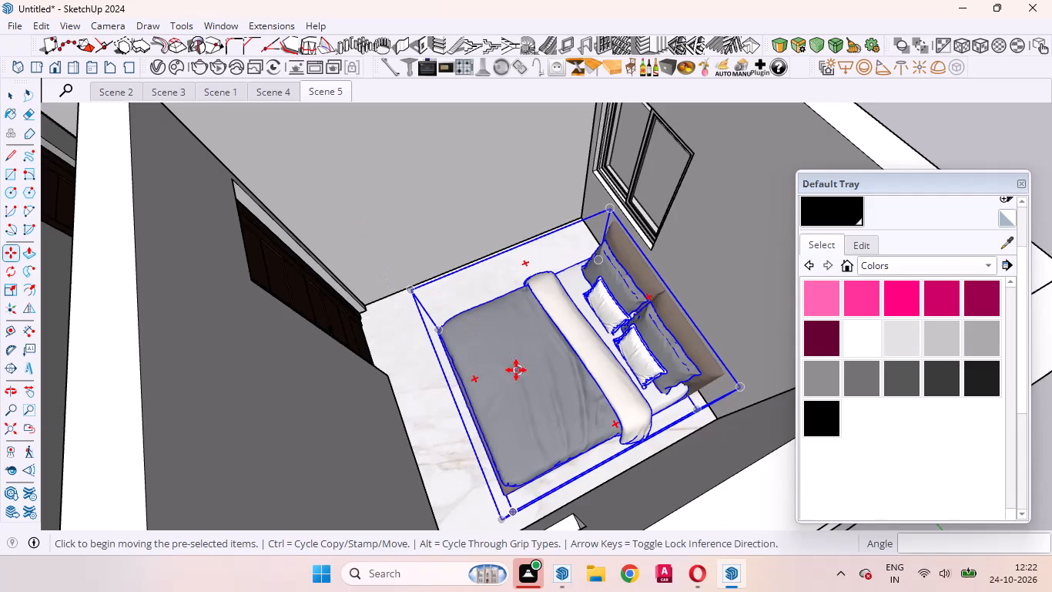
middle_click_drag(515, 370, 457, 371)
scroll(447, 337, "down", 4)
scroll(350, 355, "down", 4)
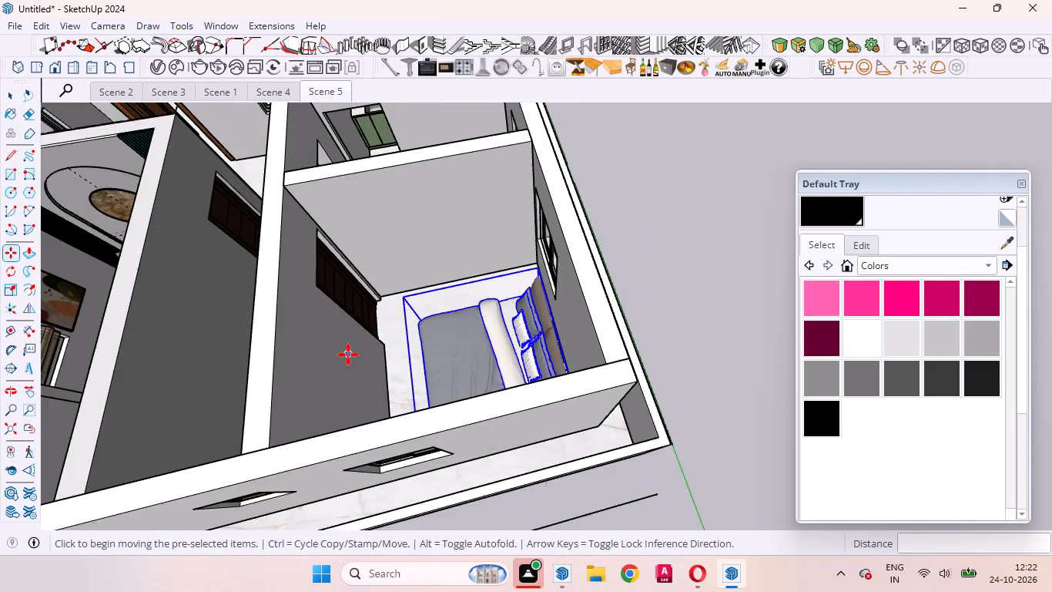
scroll(486, 326, "up", 4)
middle_click_drag(497, 374, 432, 365)
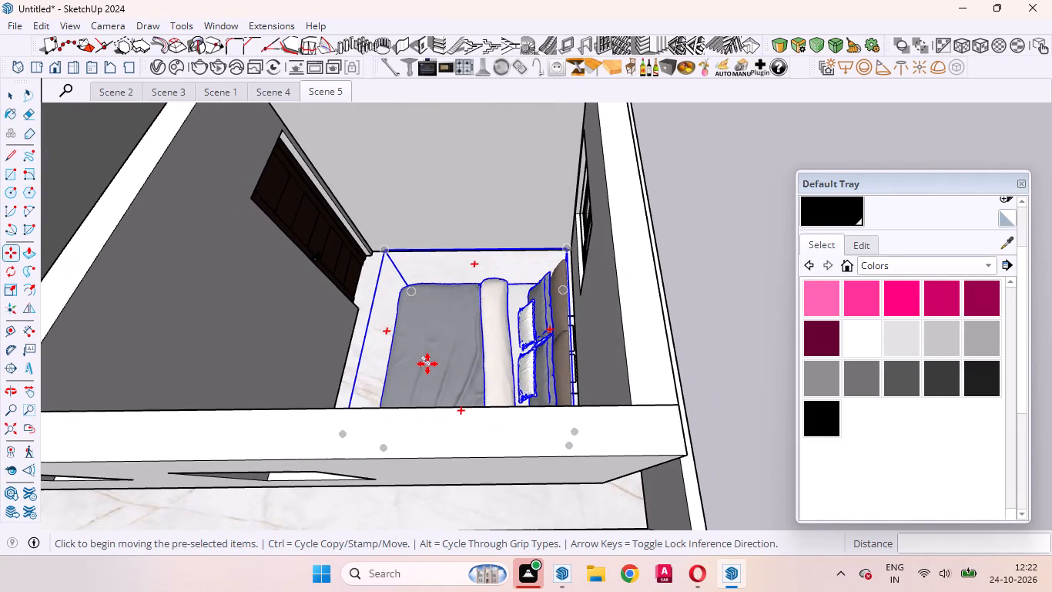
left_click(426, 364)
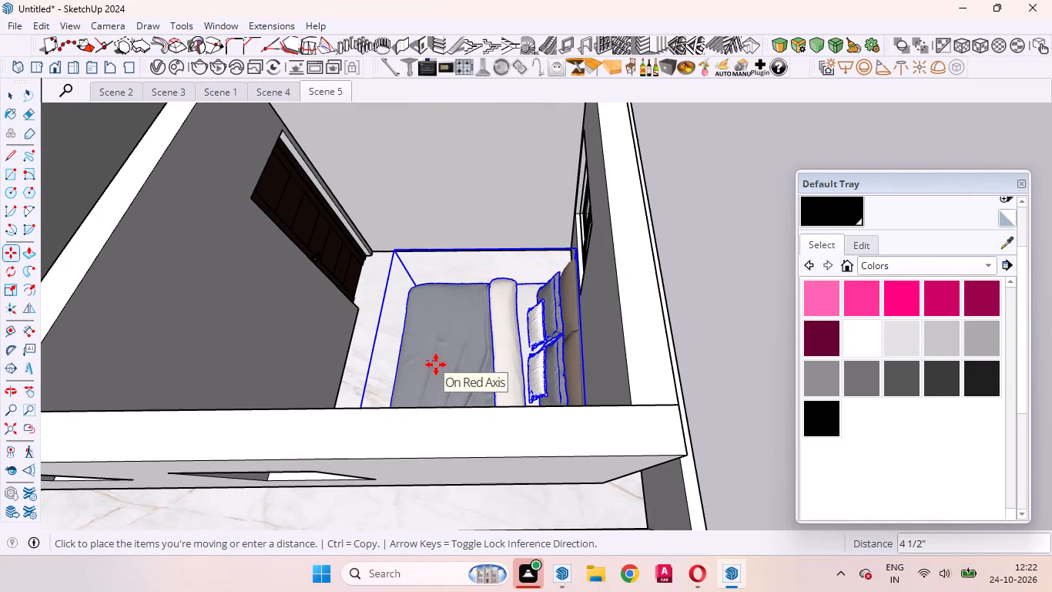
left_click(436, 365)
scroll(596, 352, "up", 14)
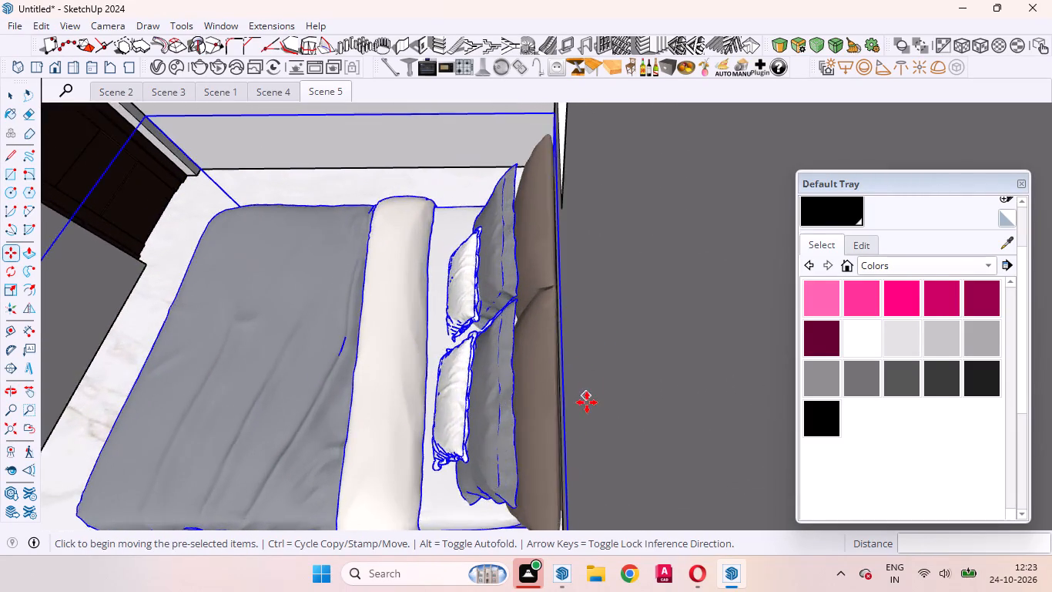
scroll(587, 402, "up", 2)
middle_click_drag(586, 403, 753, 367)
scroll(483, 360, "down", 8)
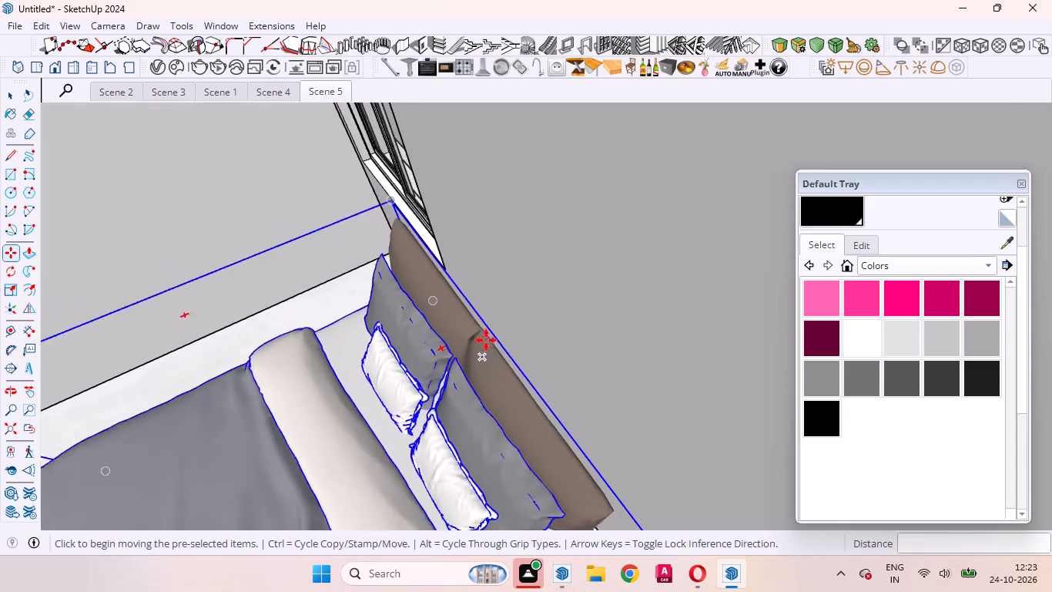
scroll(486, 340, "down", 7)
key("space")
left_click(659, 201)
Examine how the bed's headboard sits against the wall and beside the window in the second bedroom.
middle_click_drag(263, 368, 444, 400)
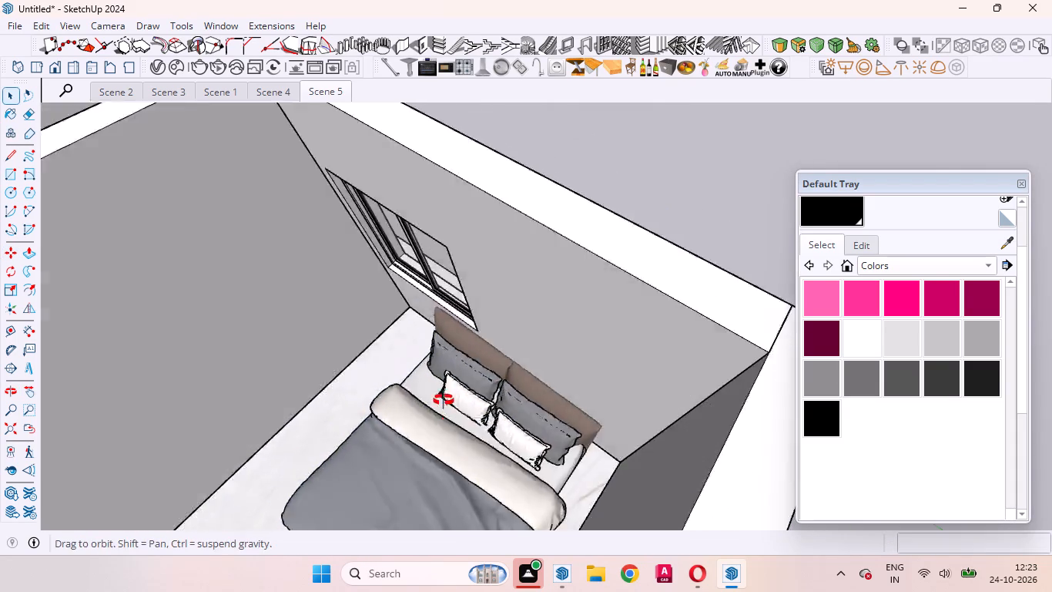
middle_click_drag(444, 400, 499, 387)
scroll(474, 358, "down", 9)
scroll(468, 387, "up", 5)
middle_click_drag(490, 439, 538, 374)
scroll(578, 493, "up", 3)
scroll(572, 378, "down", 5)
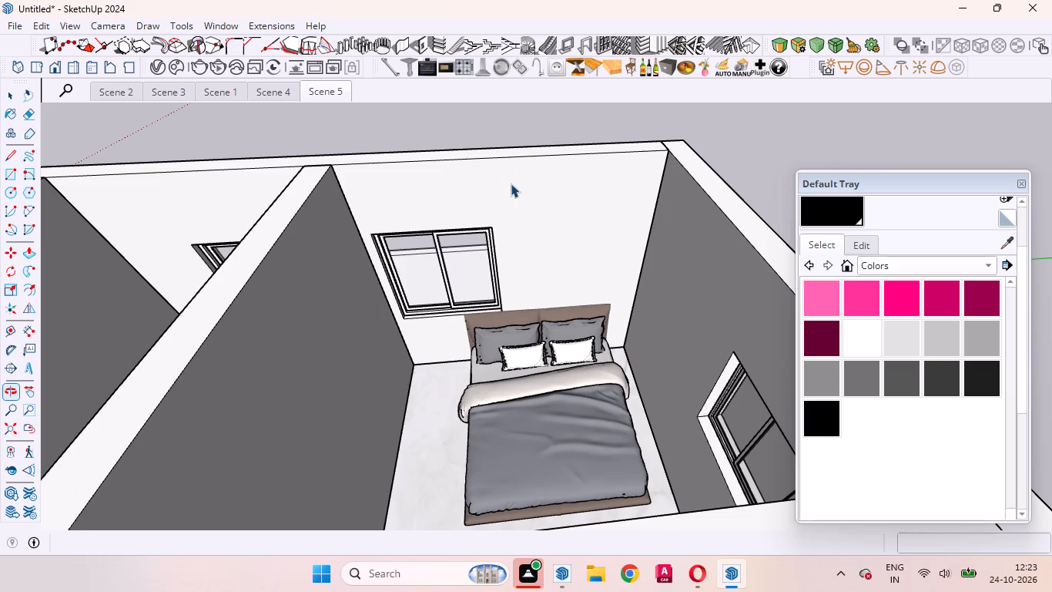
scroll(487, 253, "up", 4)
scroll(561, 199, "down", 4)
scroll(584, 250, "up", 9)
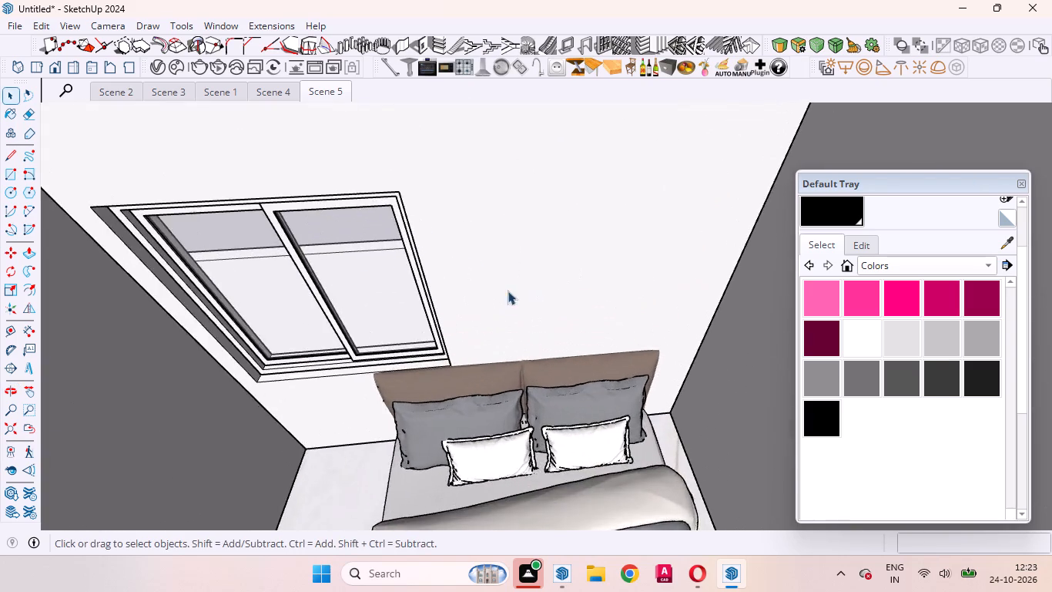
scroll(495, 291, "down", 5)
middle_click_drag(534, 319, 635, 282)
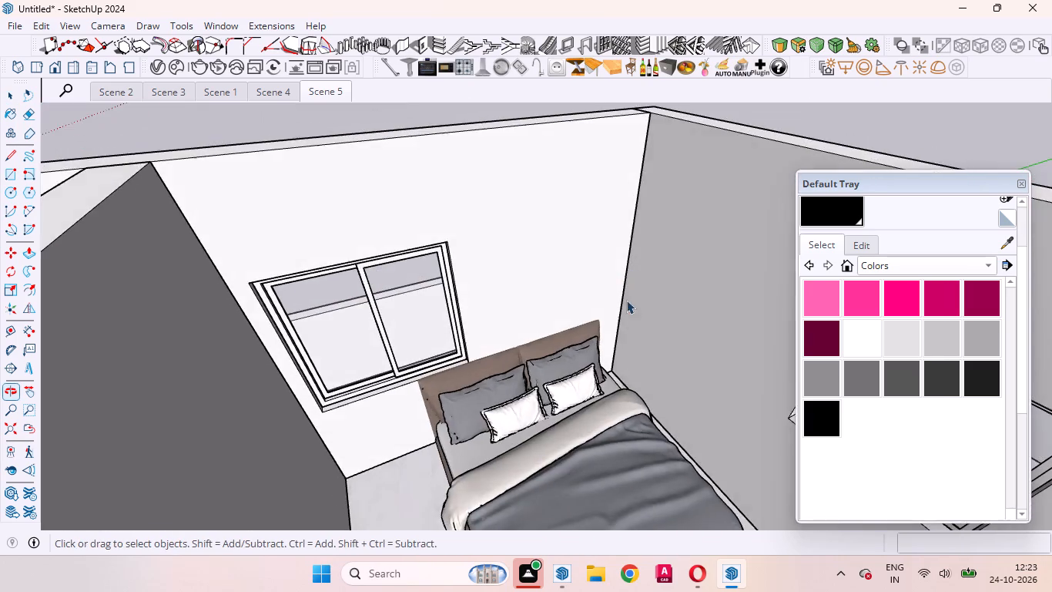
scroll(248, 449, "up", 18)
middle_click_drag(444, 409, 568, 299)
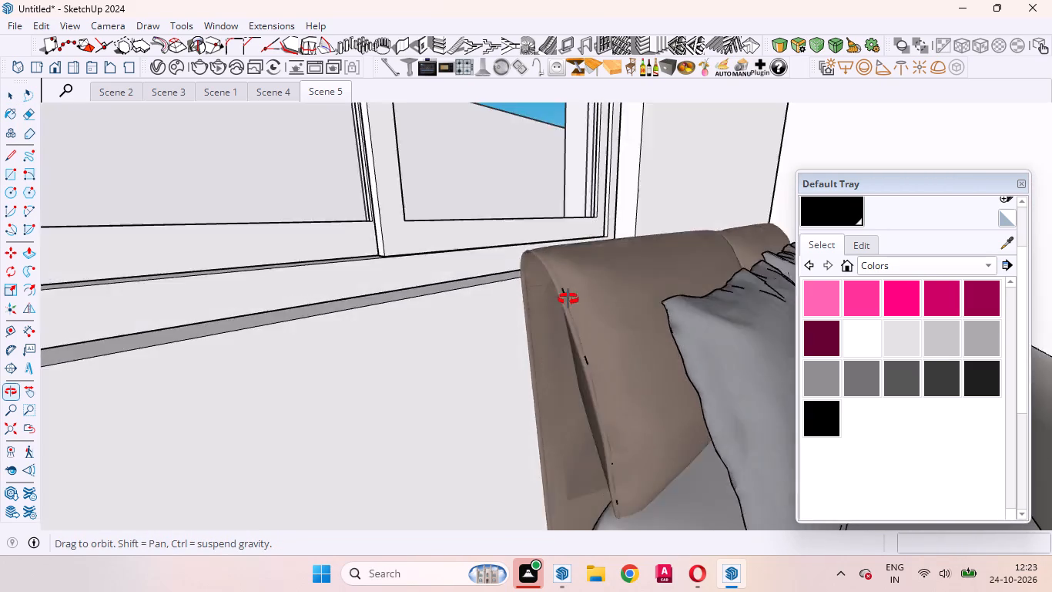
middle_click_drag(568, 299, 305, 399)
scroll(311, 392, "up", 1)
scroll(334, 380, "down", 5)
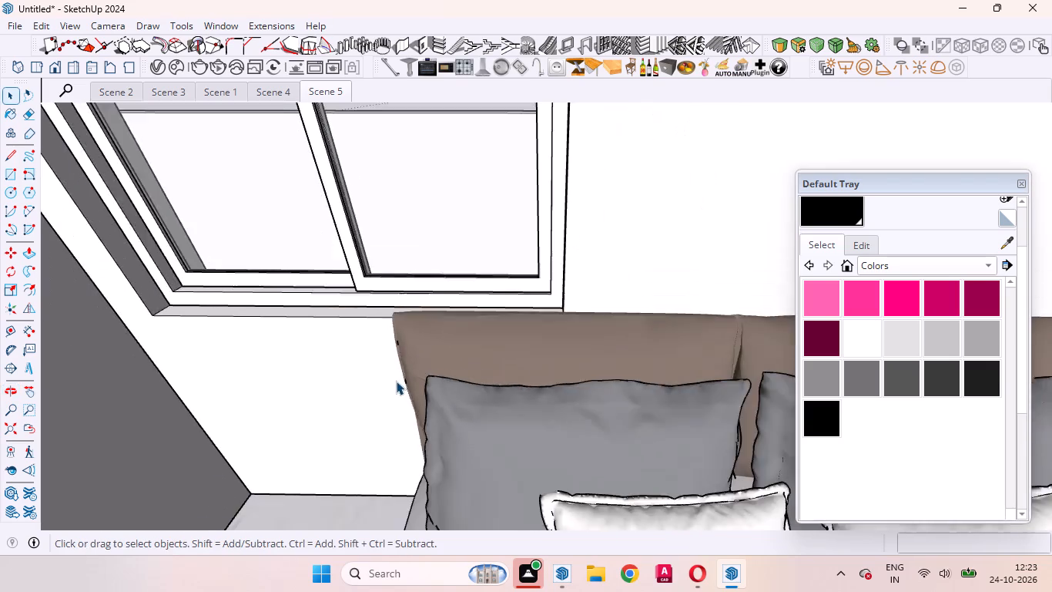
scroll(396, 381, "down", 16)
middle_click_drag(495, 298, 518, 305)
scroll(419, 301, "up", 4)
scroll(459, 302, "down", 2)
Examine the second bedroom's window wall from outside and inside, along with the overall house layout.
middle_click_drag(455, 319, 0, 278)
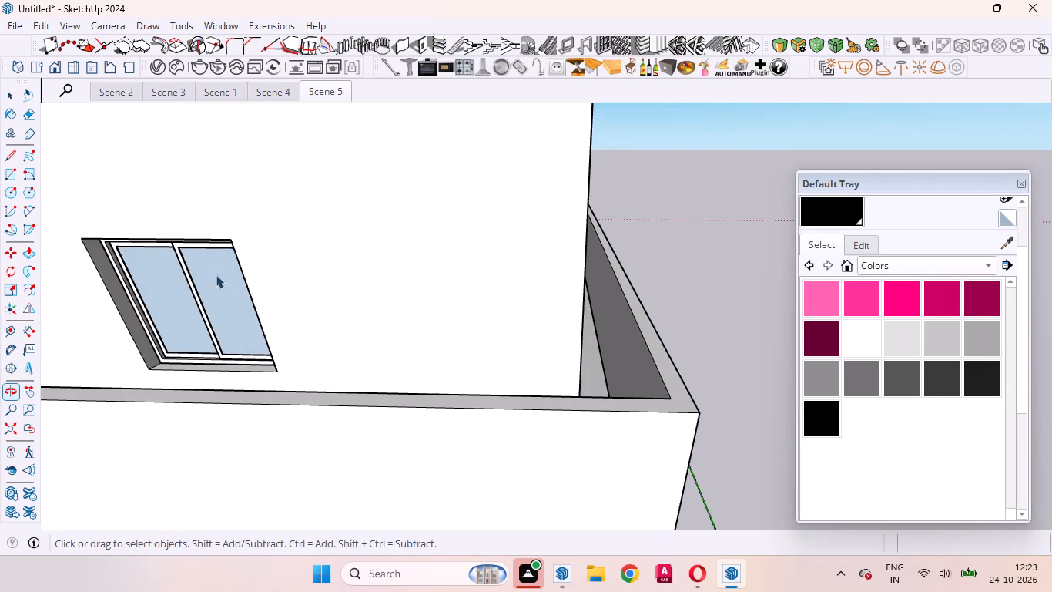
middle_click_drag(611, 284, 883, 392)
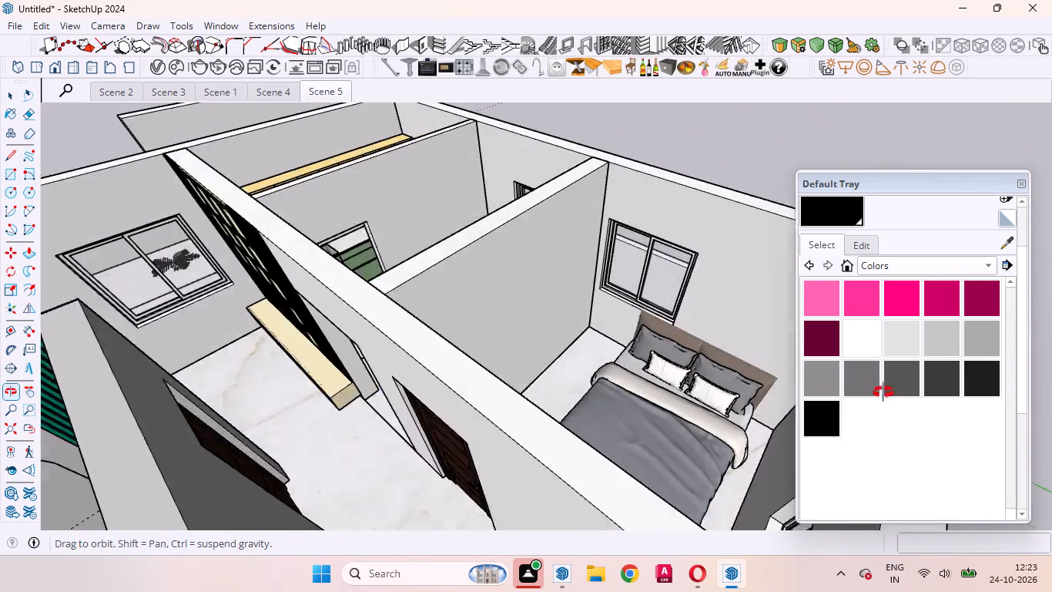
middle_click_drag(883, 392, 893, 387)
scroll(361, 294, "down", 9)
scroll(531, 278, "up", 4)
middle_click_drag(514, 308, 608, 375)
scroll(607, 375, "up", 1)
scroll(487, 341, "down", 9)
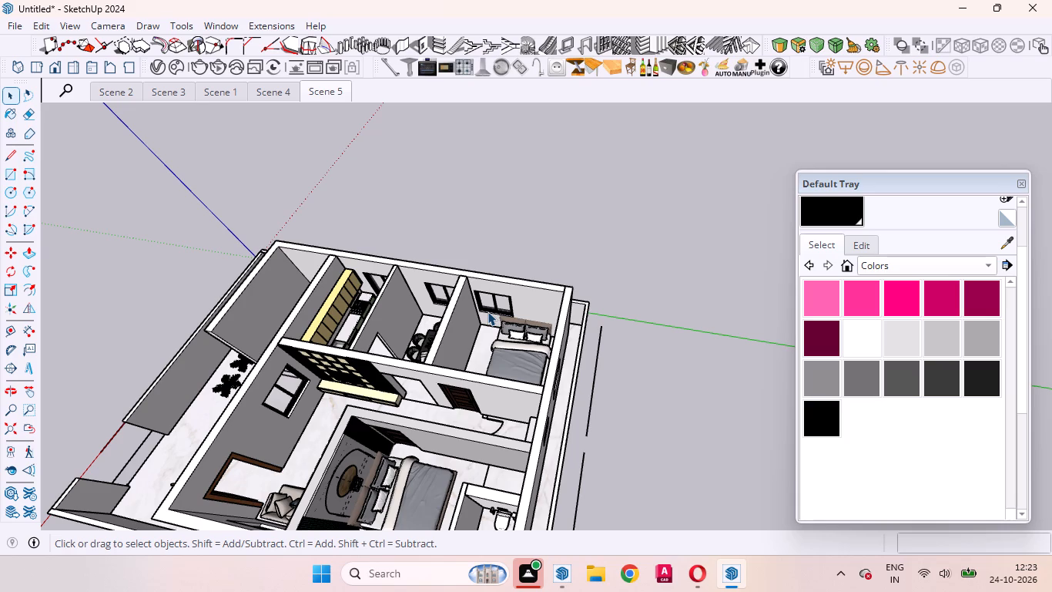
scroll(538, 332, "down", 5)
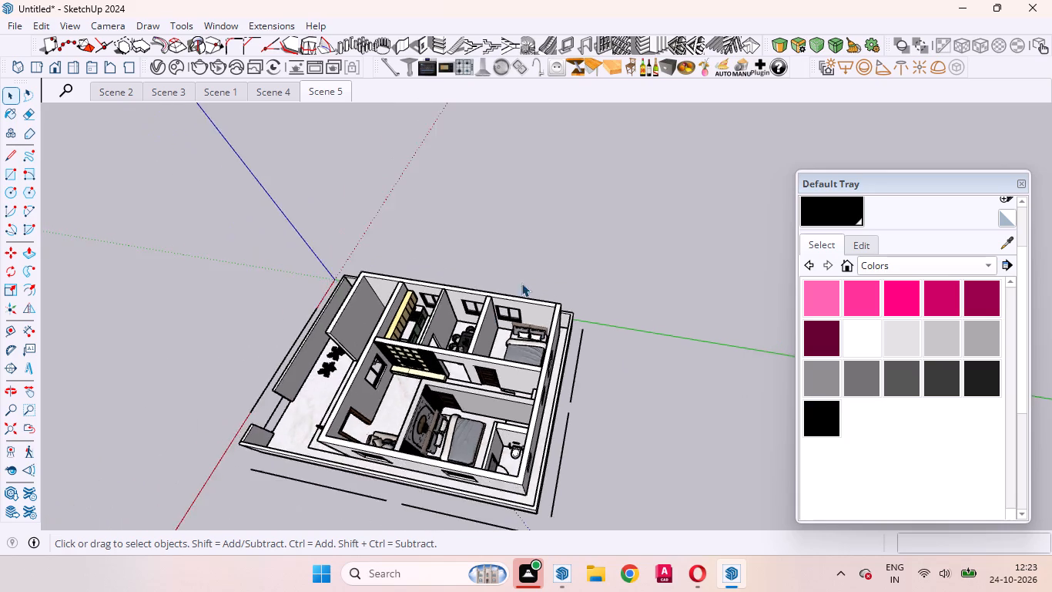
scroll(473, 266, "up", 16)
middle_click_drag(512, 385, 580, 326)
scroll(396, 331, "down", 5)
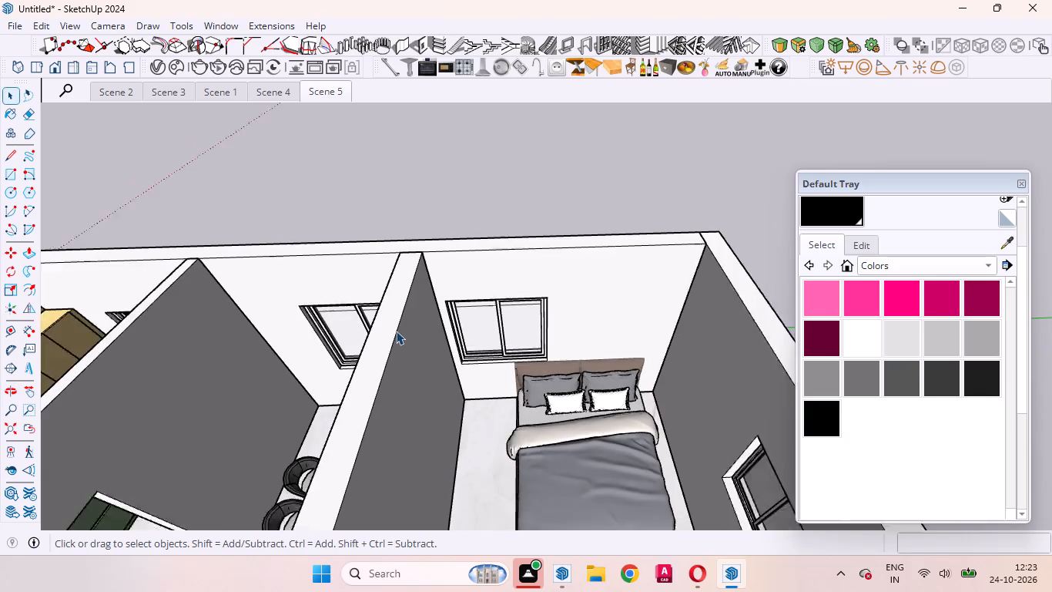
scroll(370, 338, "down", 5)
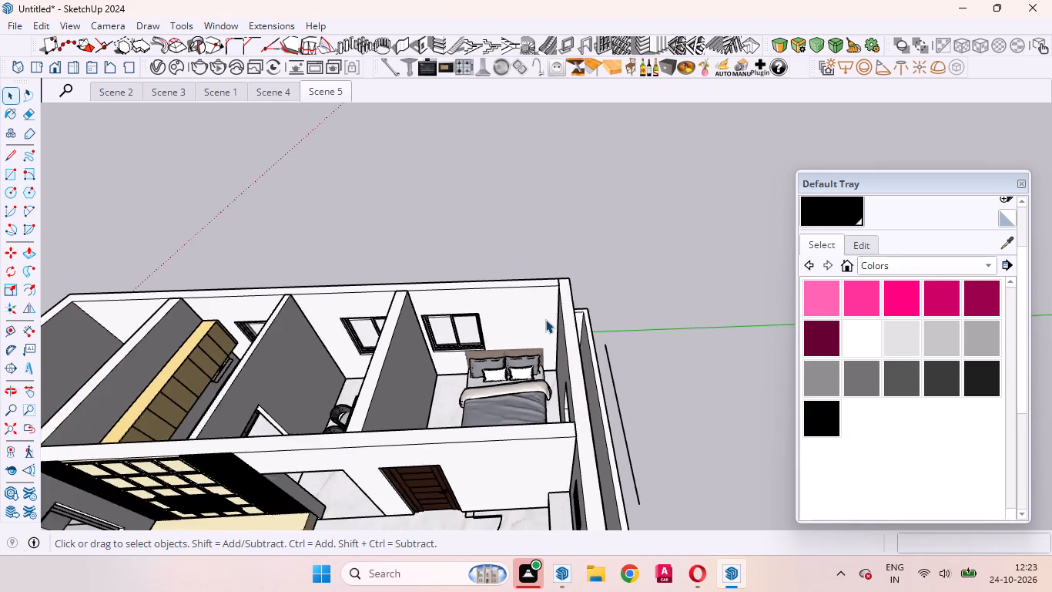
scroll(545, 319, "up", 10)
middle_click_drag(480, 378, 544, 356)
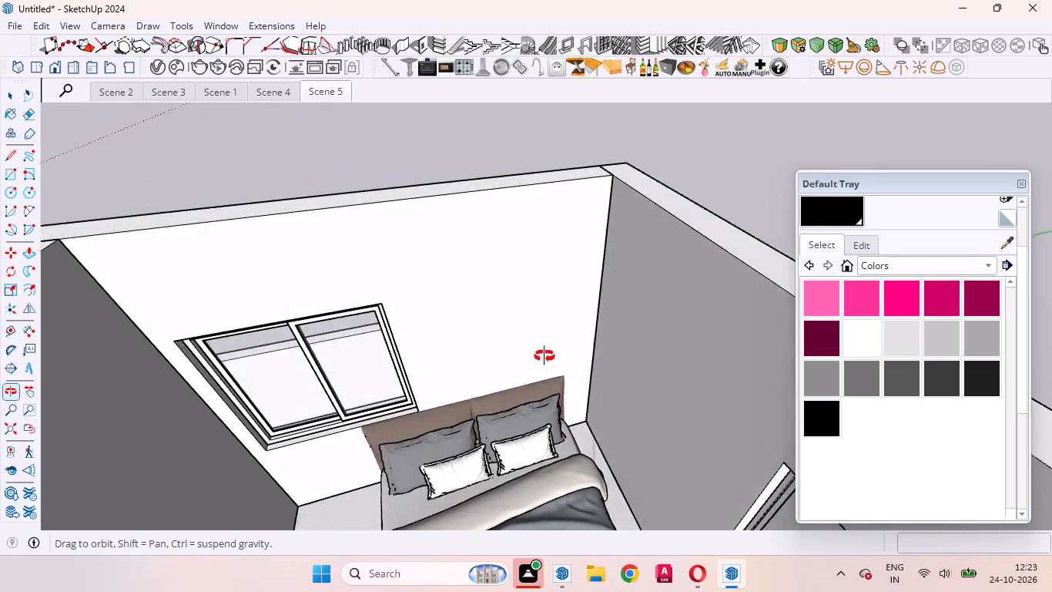
middle_click_drag(544, 356, 481, 321)
scroll(648, 288, "down", 6)
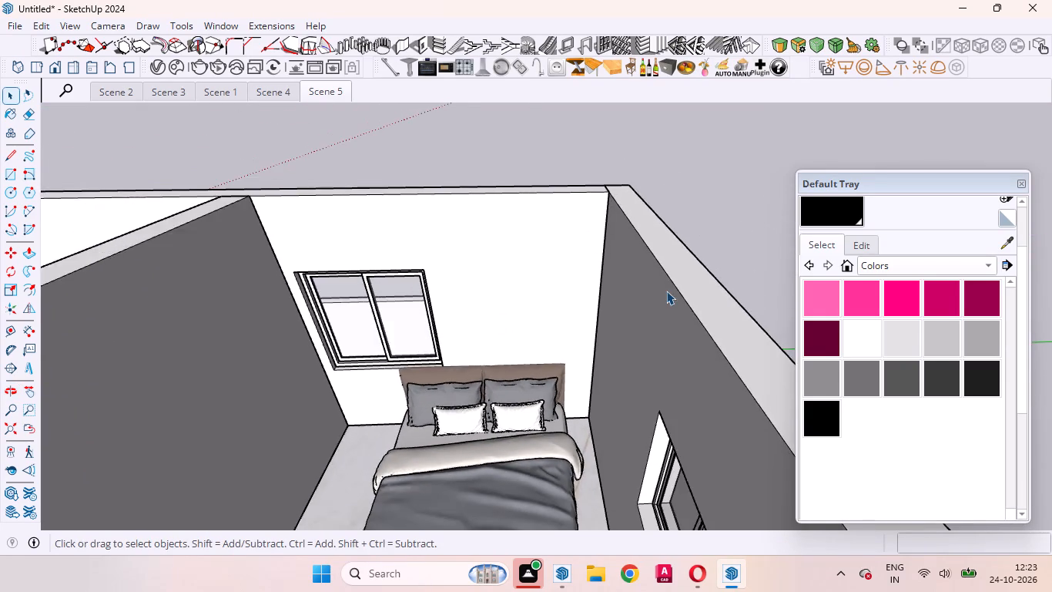
scroll(666, 291, "down", 13)
scroll(399, 288, "up", 1)
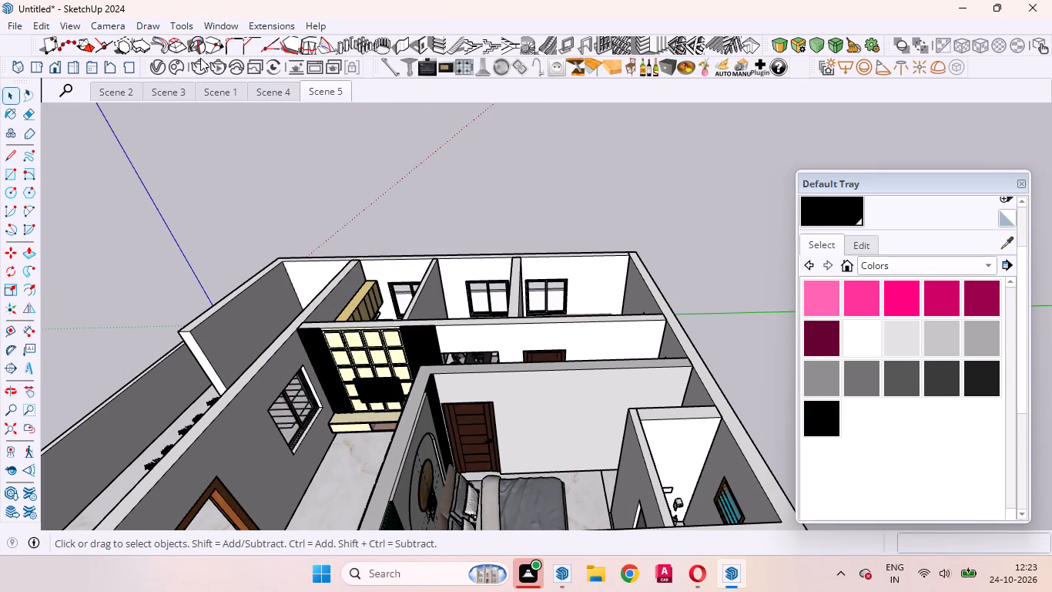
Search the 3D Warehouse for "window curtain" models.
left_click(207, 28)
left_click(246, 142)
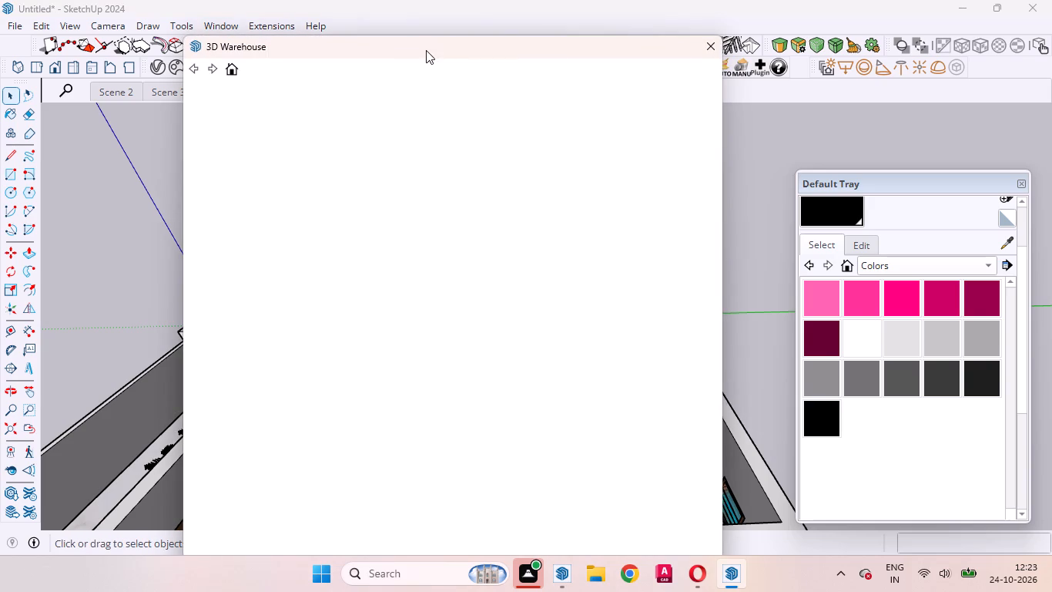
left_click_drag(426, 50, 437, 28)
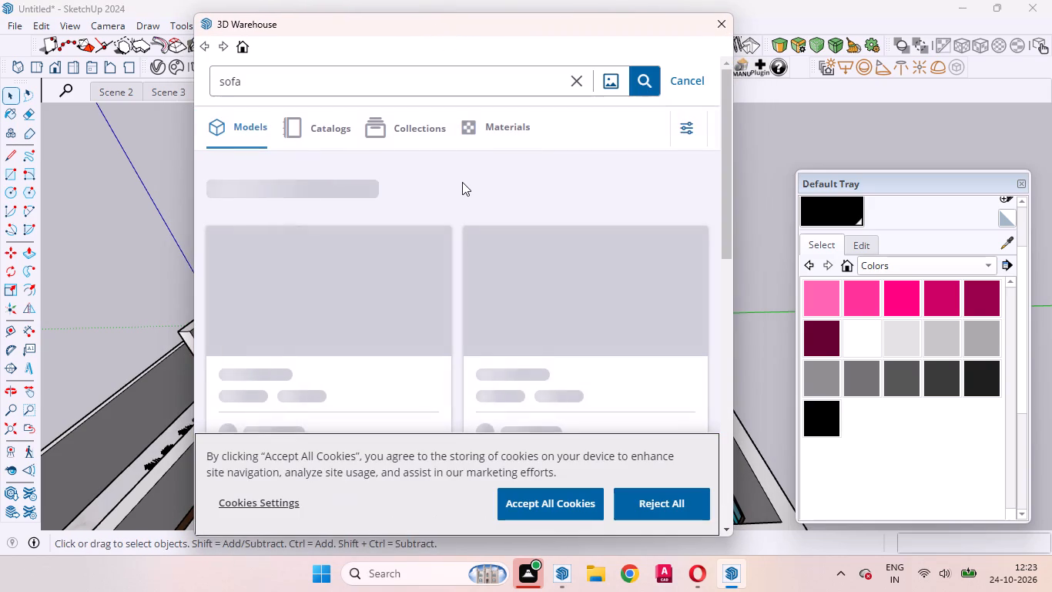
left_click_drag(241, 77, 240, 76)
left_click_drag(240, 76, 209, 71)
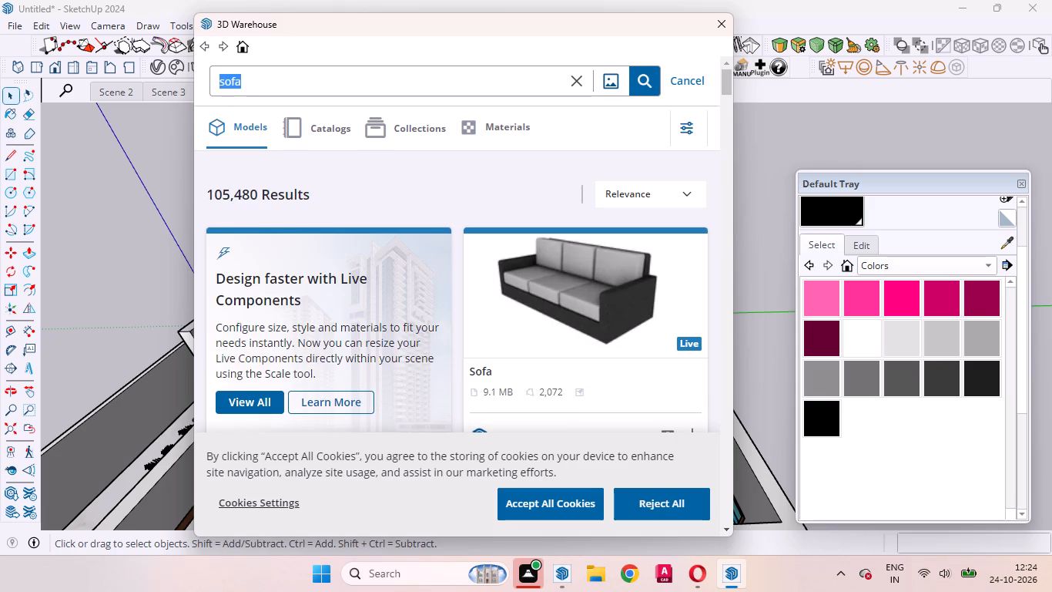
key("BackSpace")
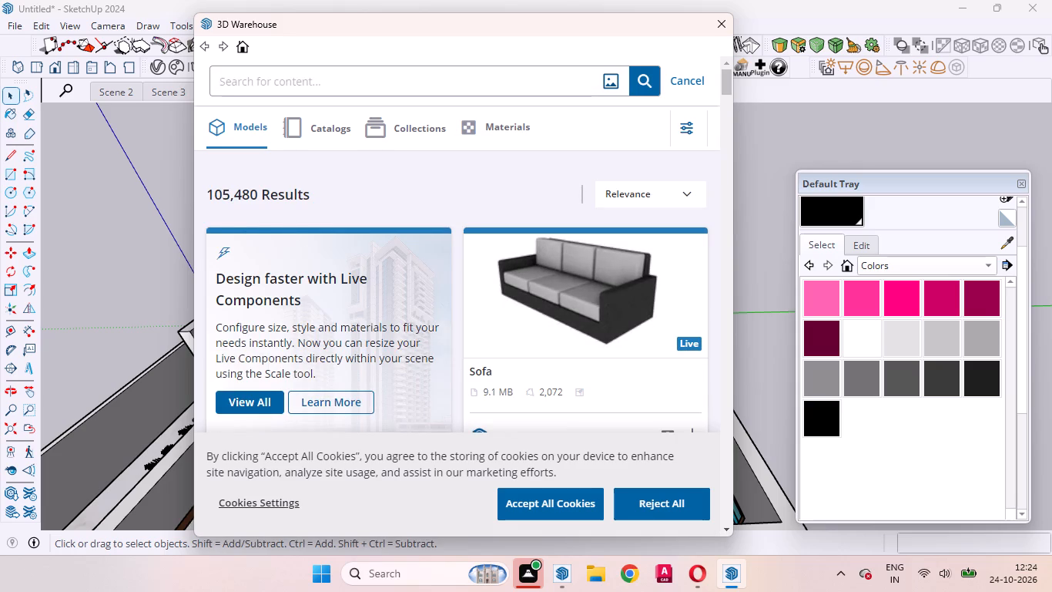
type("windo")
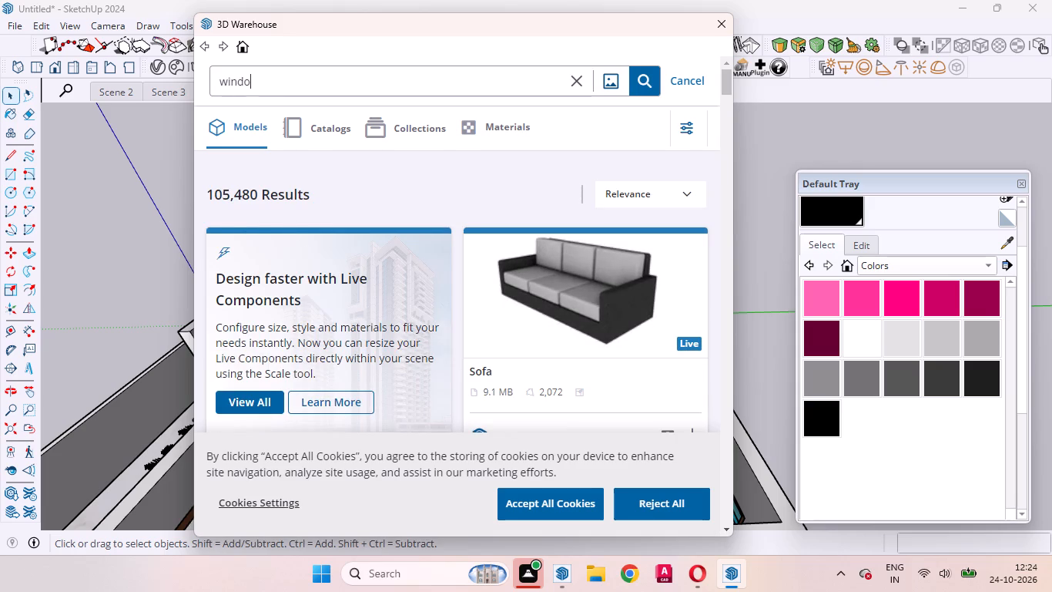
type("w")
key("space")
type("curtai")
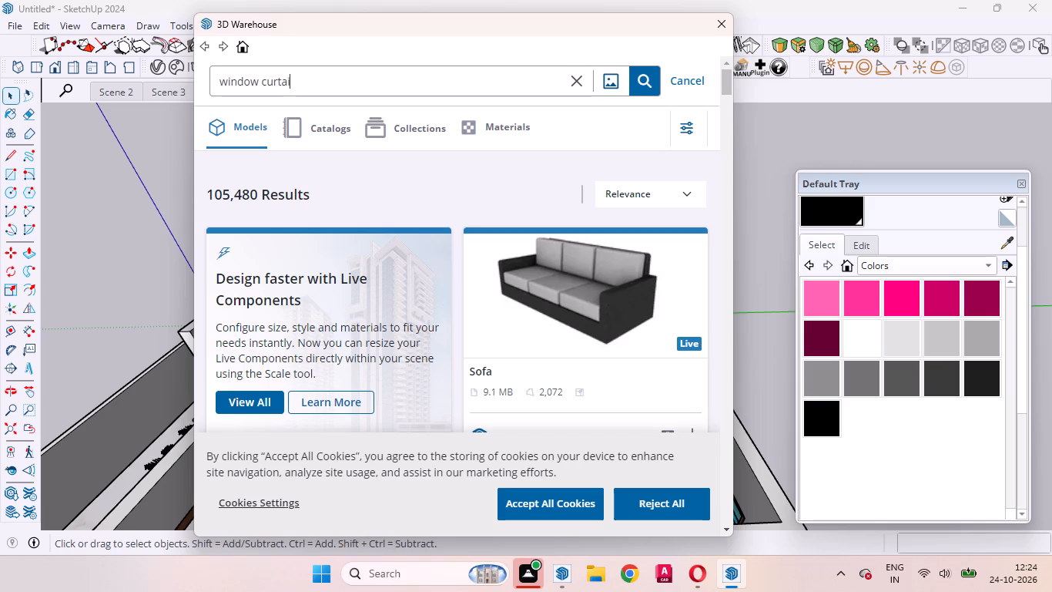
key("n")
key("Return")
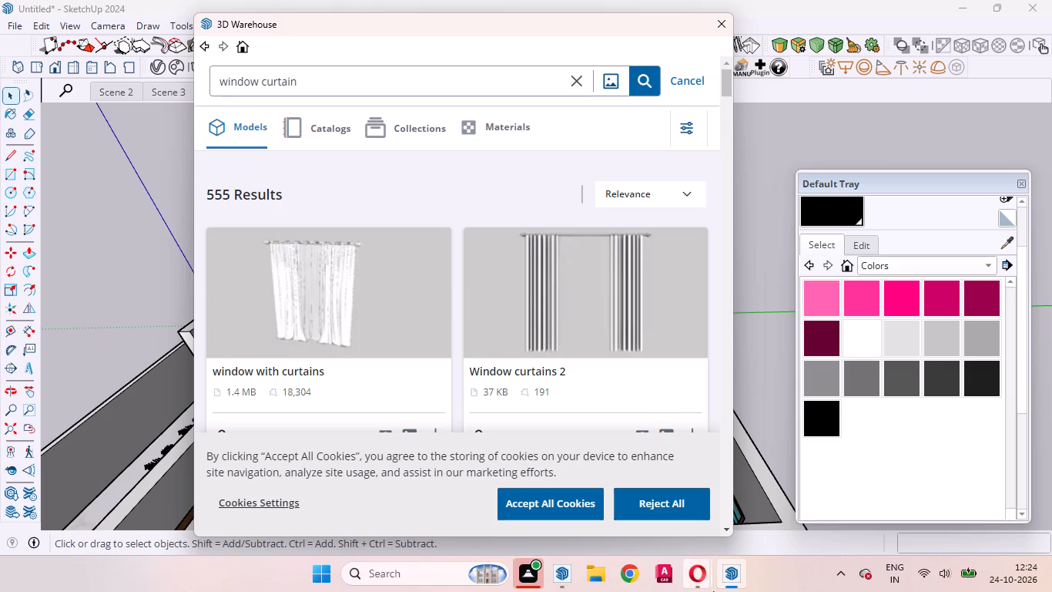
Load the 242 KB "window with curtain" model from the 3D Warehouse results directly into the SketchUp model.
scroll(479, 259, "down", 9)
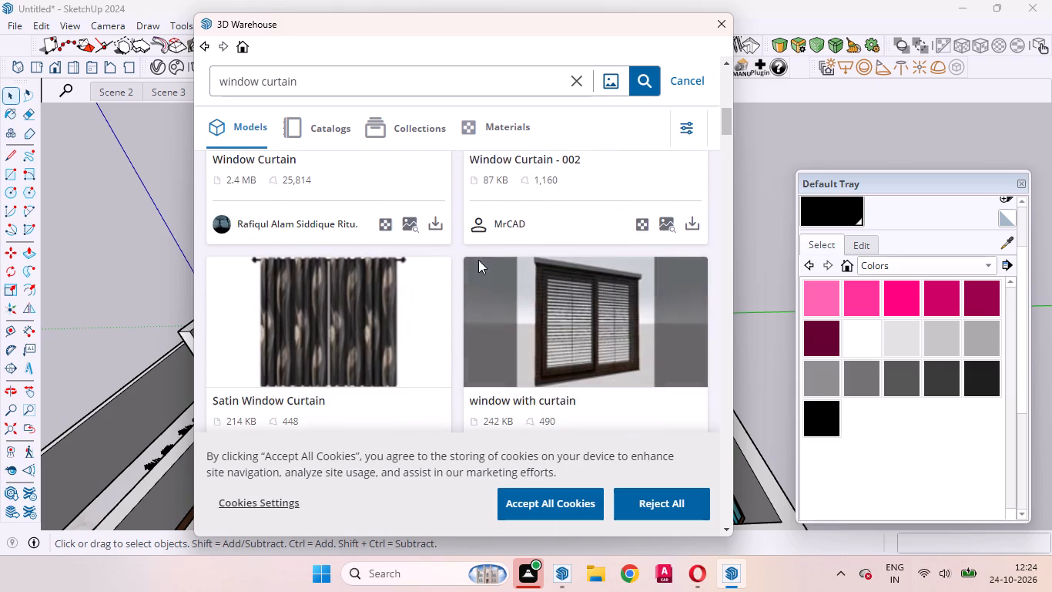
scroll(478, 260, "down", 3)
scroll(478, 263, "up", 2)
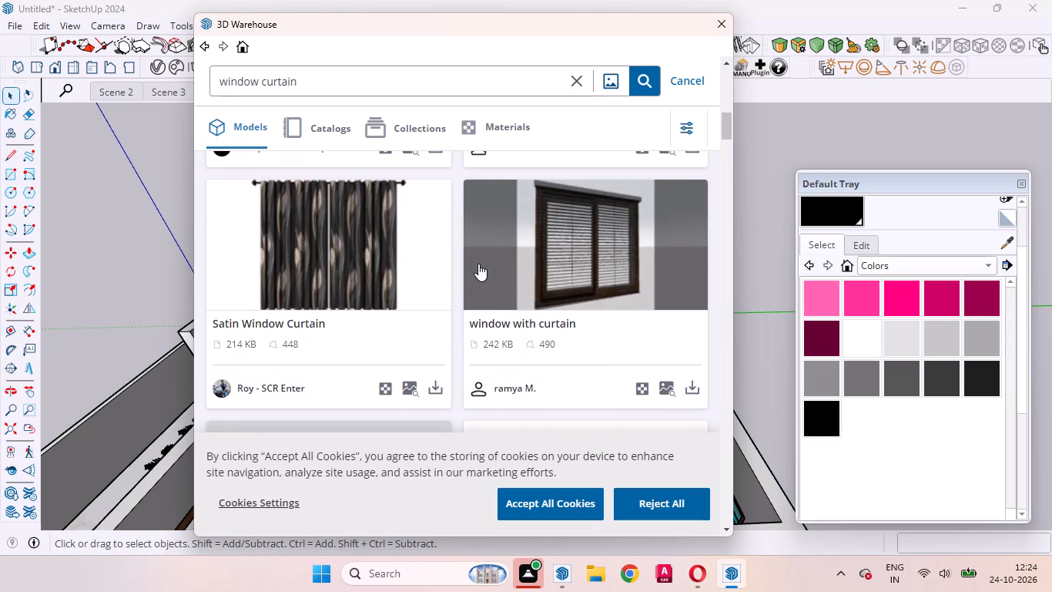
scroll(478, 264, "down", 2)
left_click(691, 237)
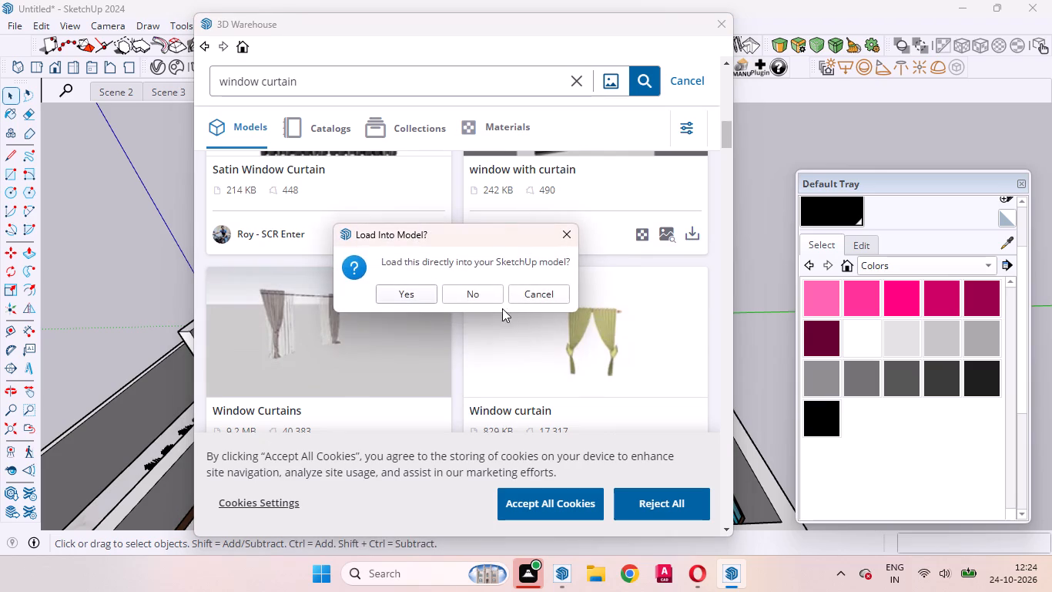
left_click(413, 294)
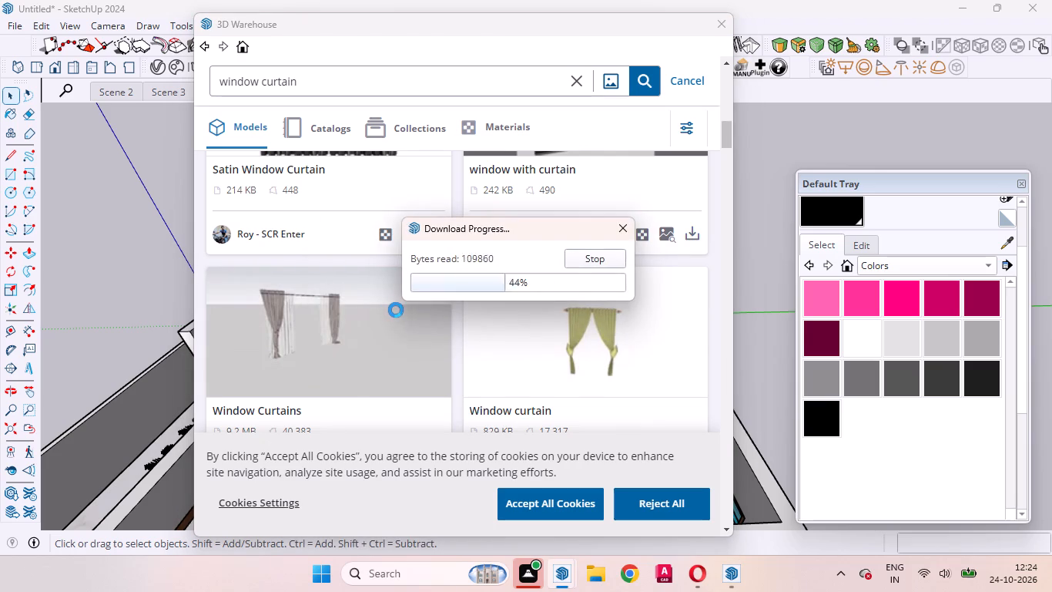
Place the loaded window-with-blinds component over the existing window above the bed in the second bedroom.
scroll(485, 301, "up", 4)
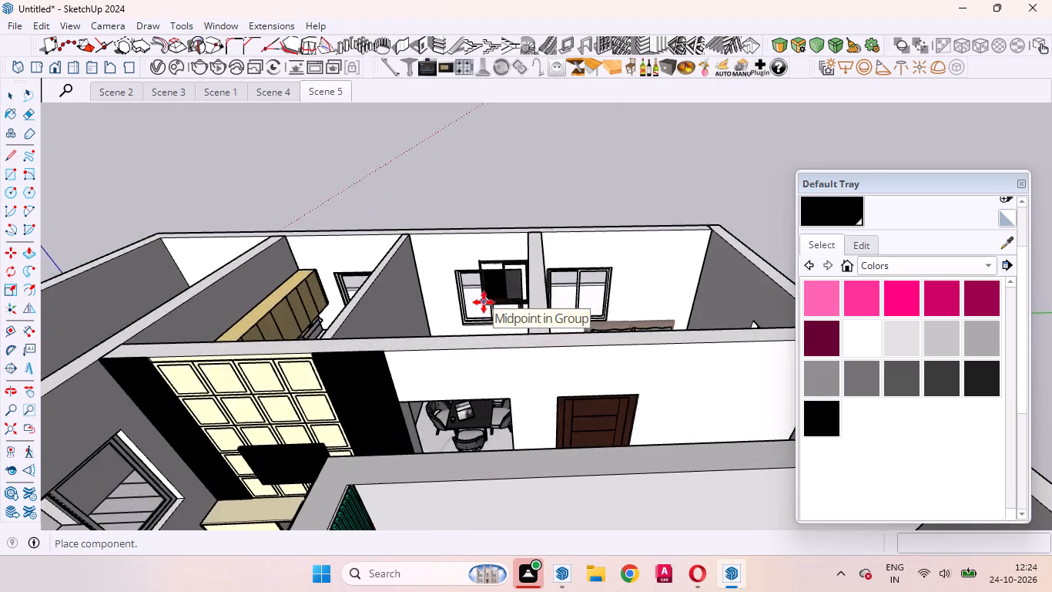
scroll(484, 302, "up", 8)
scroll(455, 329, "down", 10)
scroll(587, 337, "up", 2)
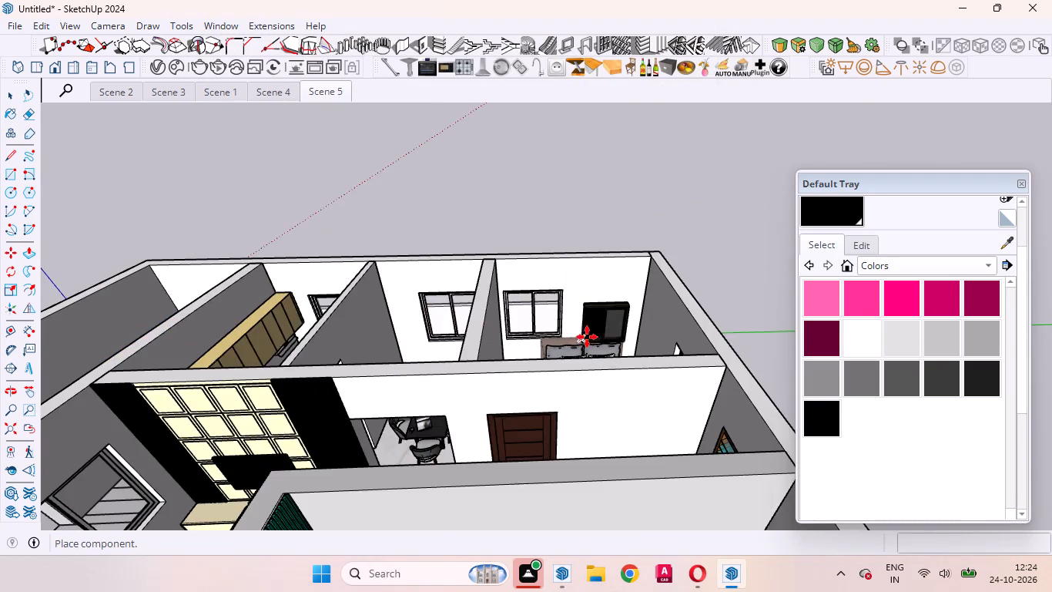
scroll(587, 337, "up", 7)
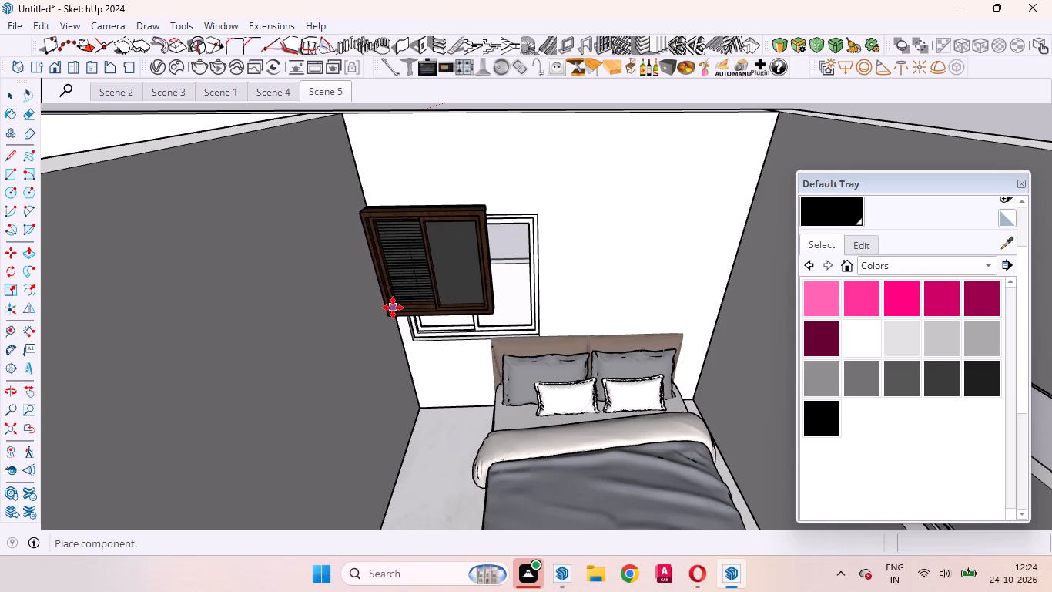
left_click(399, 316)
Explode the placed window component so its wooden frame and blinds become separate objects.
middle_click_drag(519, 248, 384, 348)
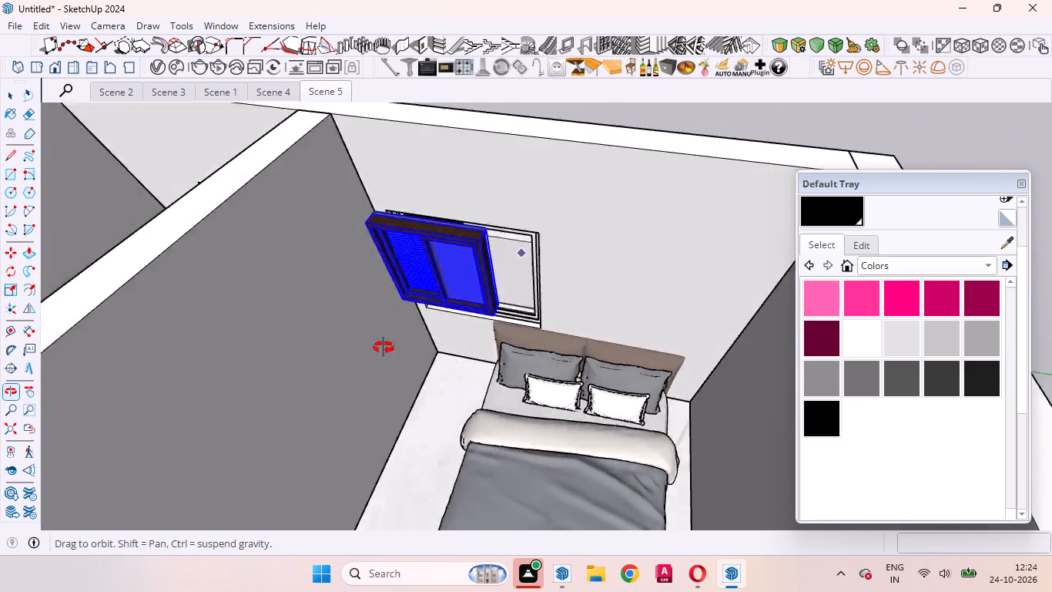
middle_click_drag(384, 348, 297, 315)
scroll(454, 224, "up", 10)
middle_click_drag(532, 232, 596, 298)
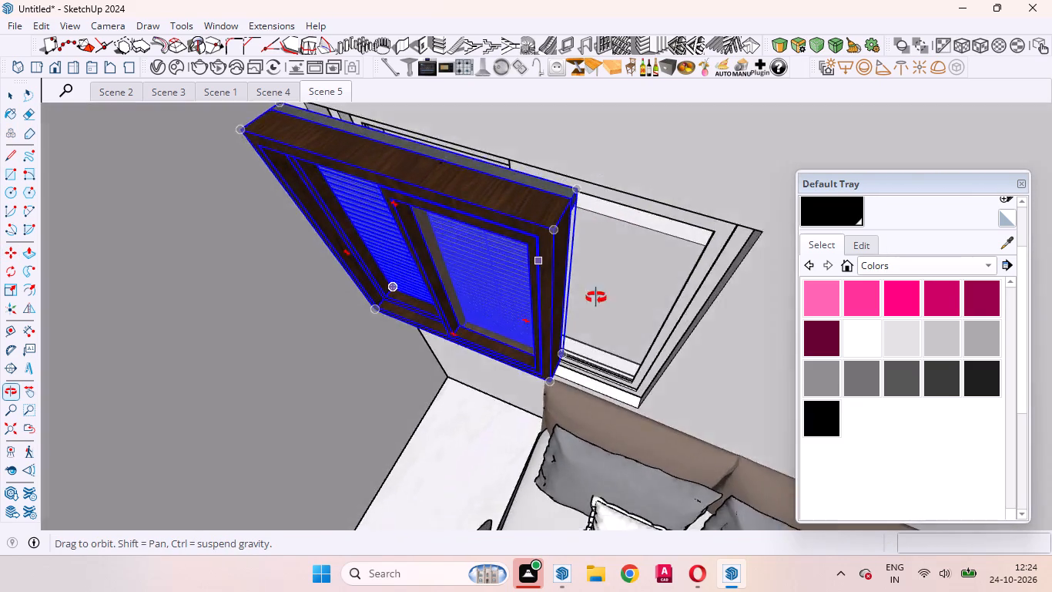
middle_click_drag(596, 298, 369, 148)
scroll(541, 188, "up", 5)
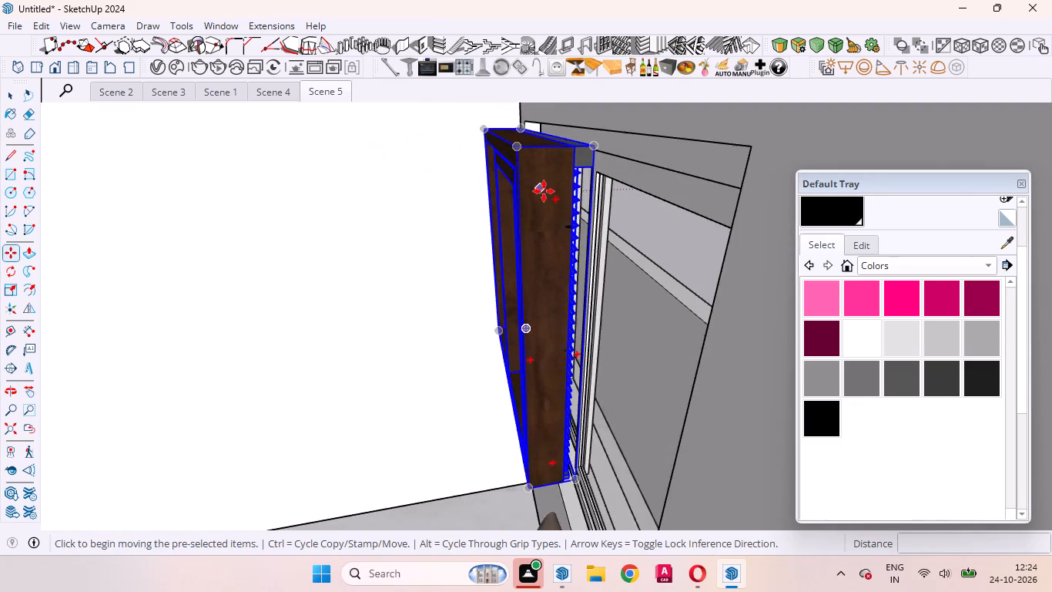
scroll(544, 191, "up", 4)
middle_click_drag(607, 231, 751, 183)
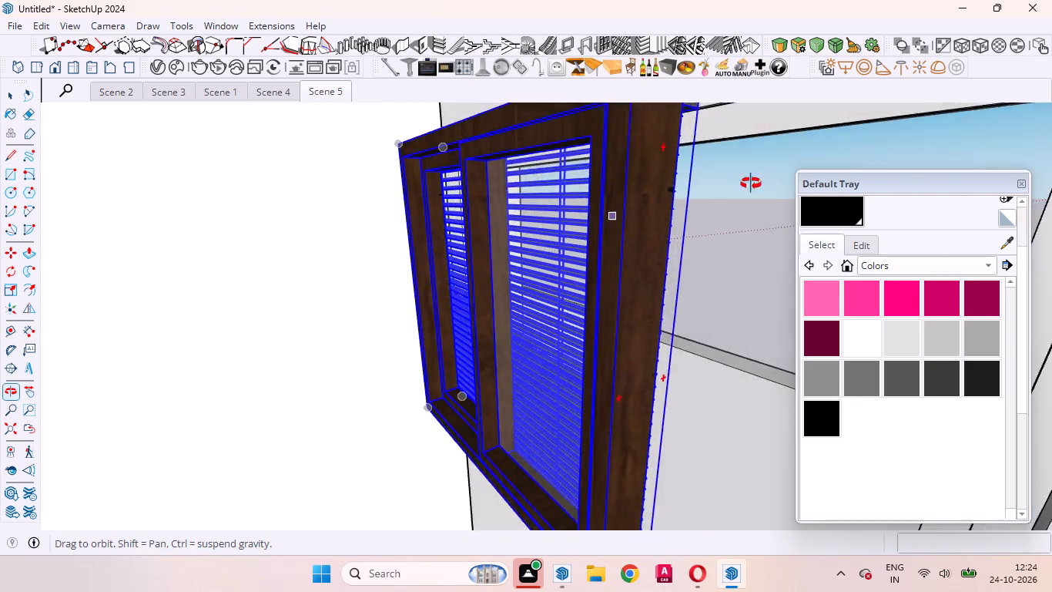
middle_click_drag(751, 183, 739, 247)
scroll(739, 247, "up", 1)
scroll(615, 279, "down", 1)
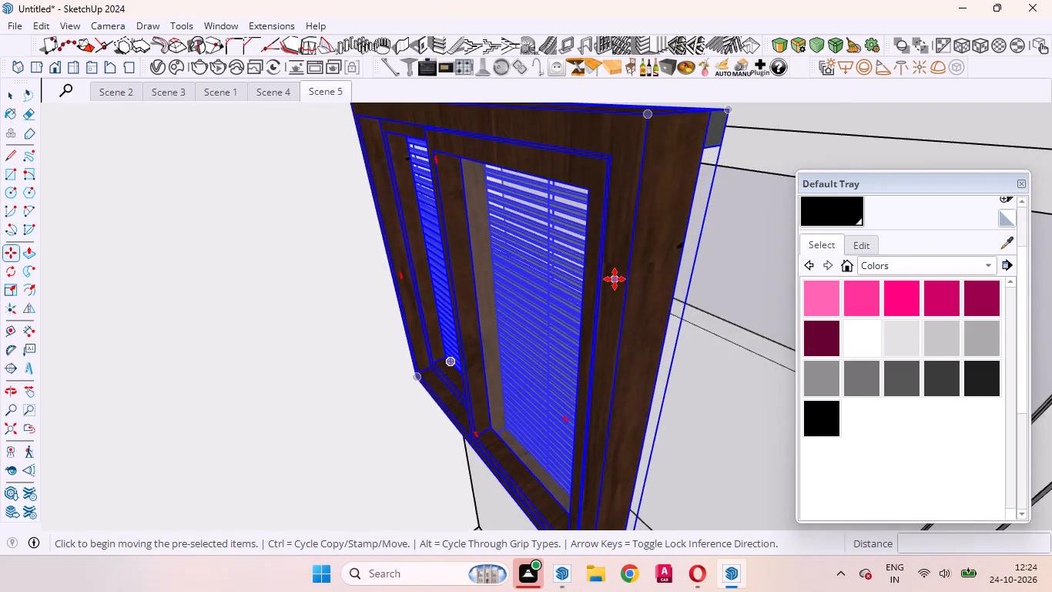
scroll(615, 279, "down", 1)
key("space")
right_click(621, 179)
right_click(621, 180)
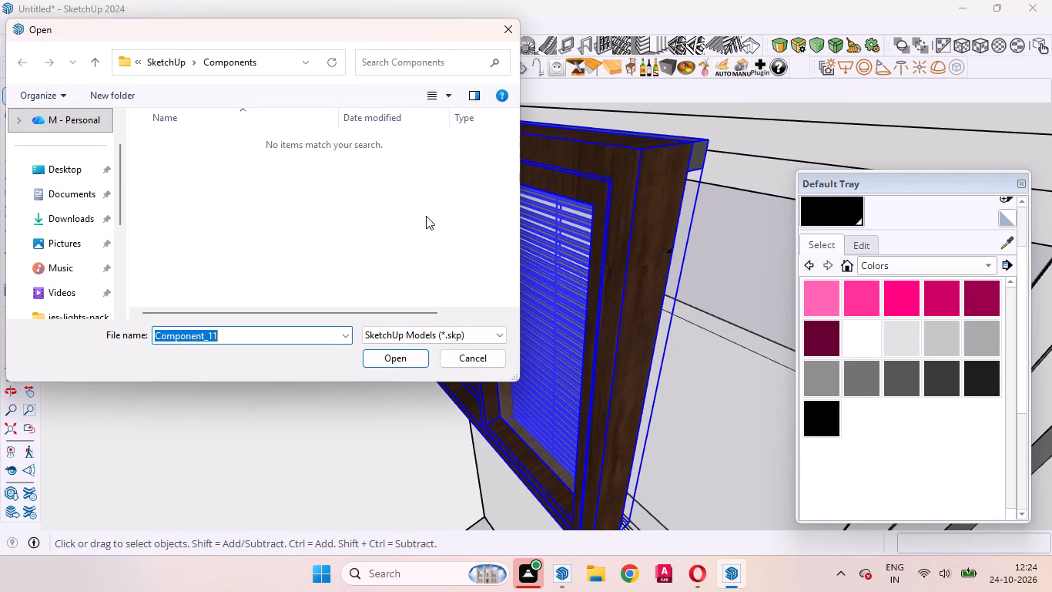
left_click(514, 36)
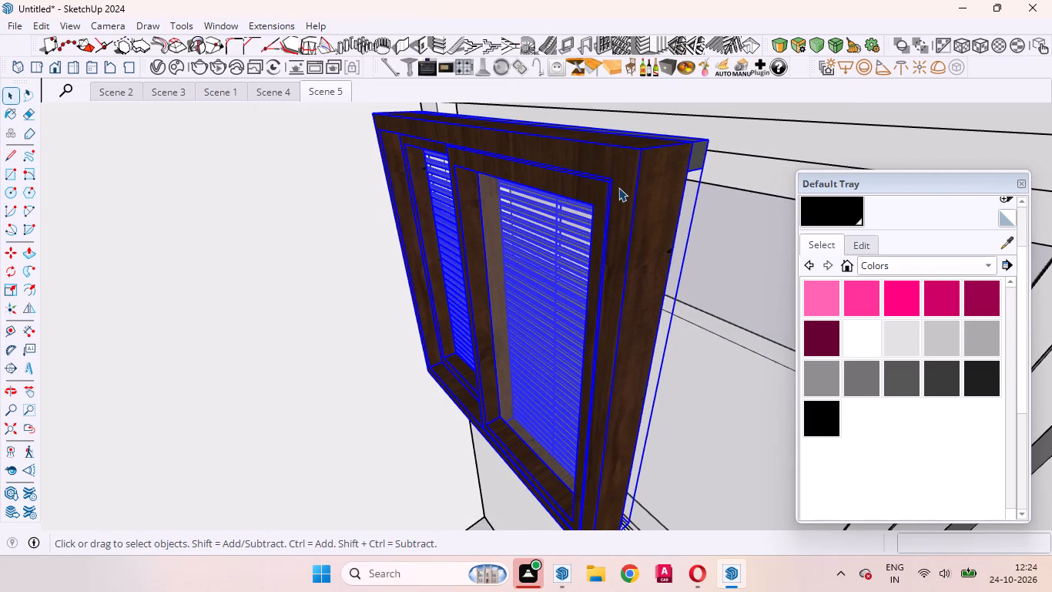
right_click(618, 193)
left_click(647, 127)
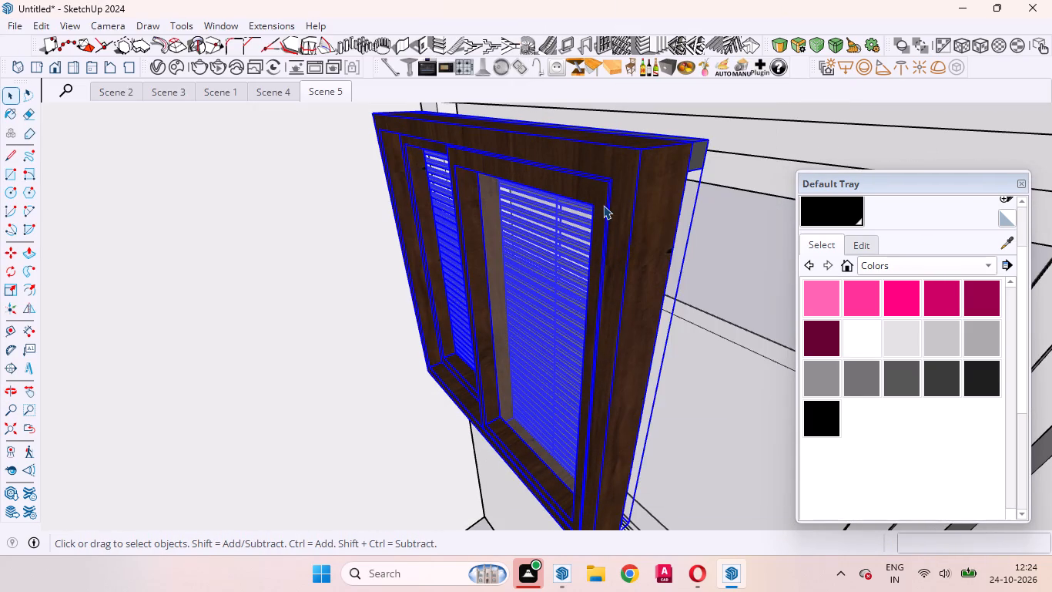
Pull the wooden window frame about 1' 3 13/16" away from the blinds and delete it.
left_click(603, 205)
middle_click_drag(641, 196, 543, 173)
left_click(673, 188)
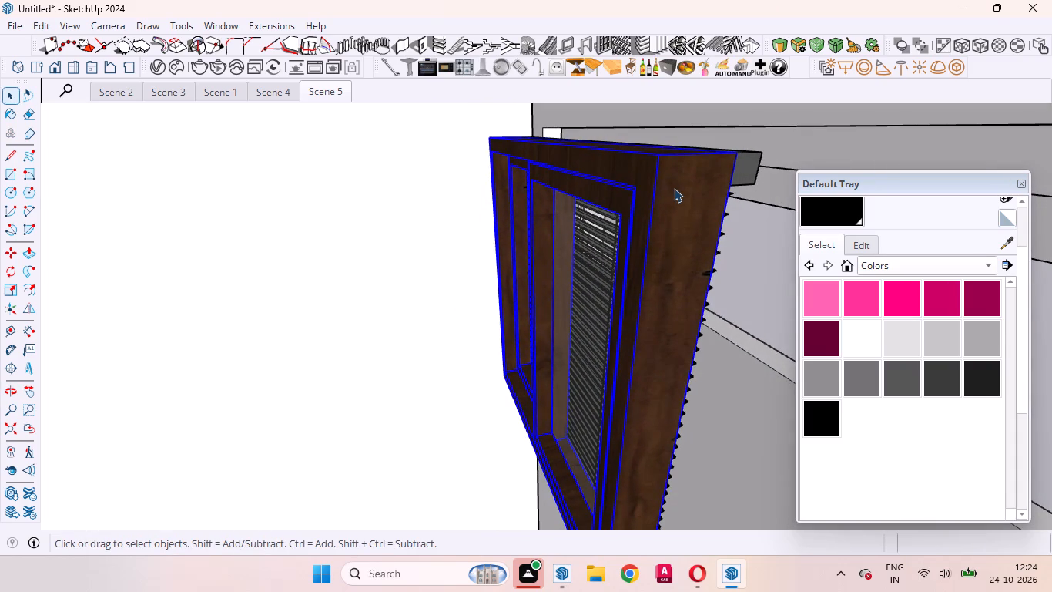
key("m")
left_click(670, 199)
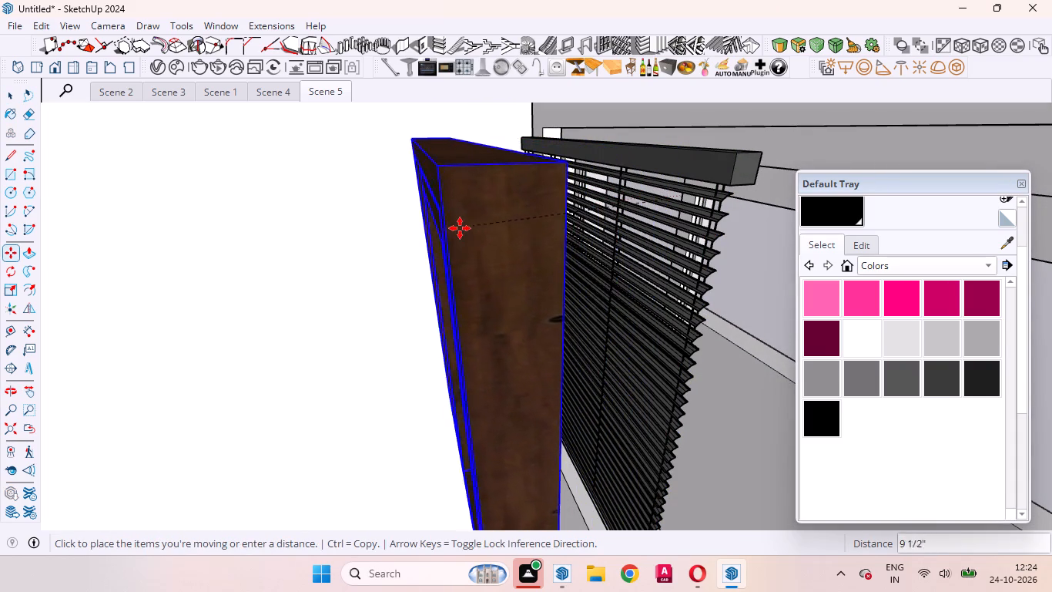
key("space")
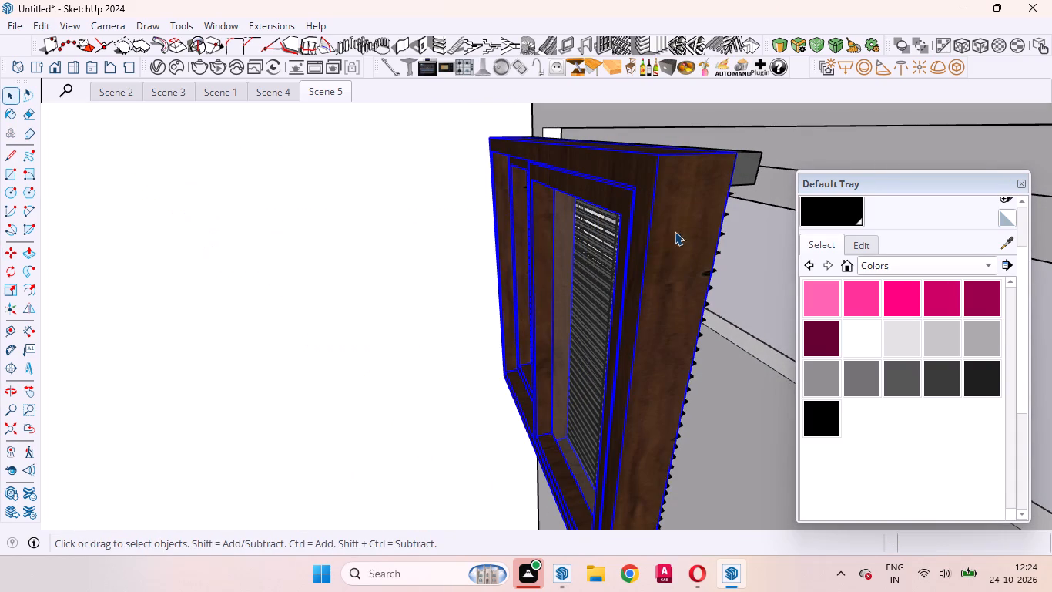
left_click(682, 218)
key("m")
left_click(667, 220)
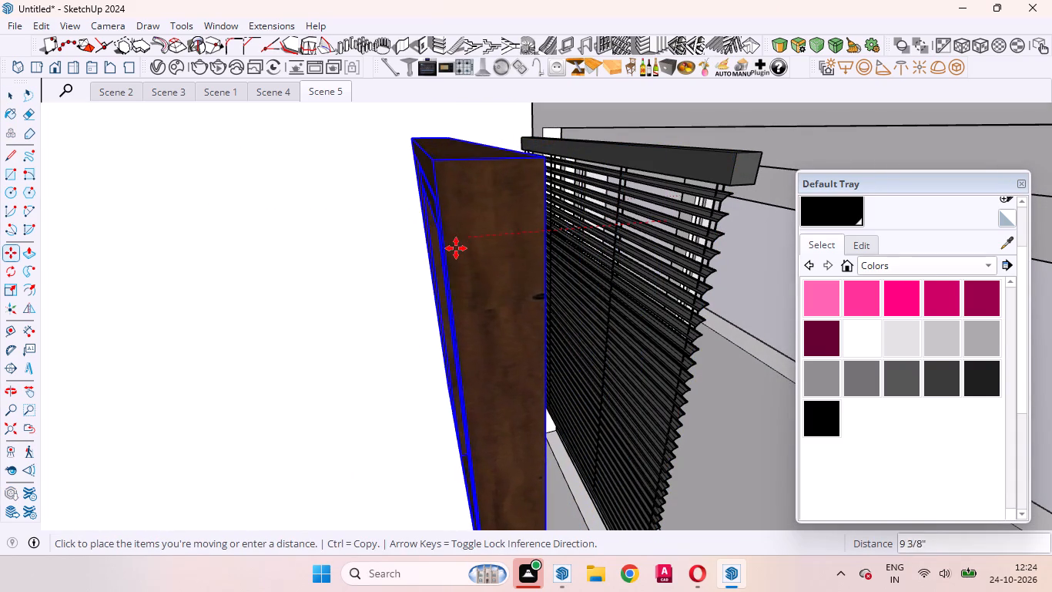
left_click(247, 284)
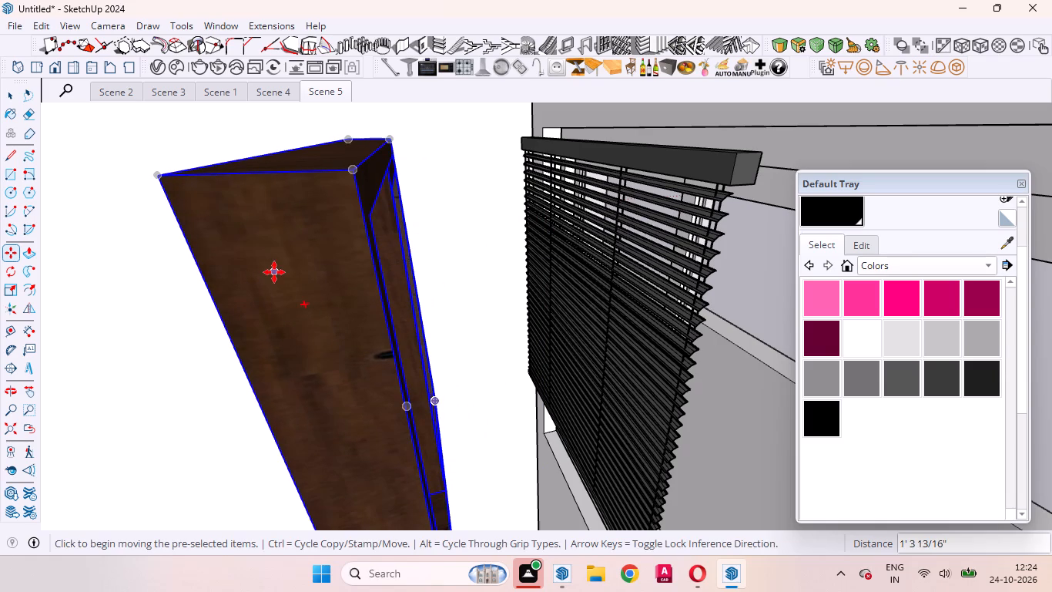
key("Delete")
Move the blinds by their upper corner about 4 1/4" away from the adjoining side wall, along the window wall.
scroll(606, 281, "down", 5)
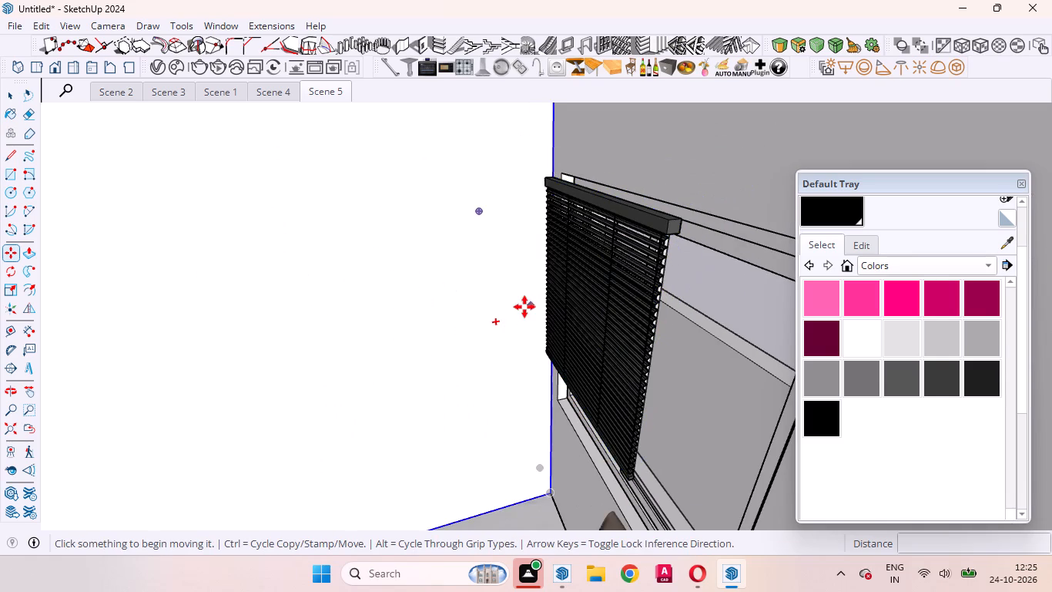
key("space")
middle_click_drag(503, 317, 644, 318)
scroll(517, 319, "down", 6)
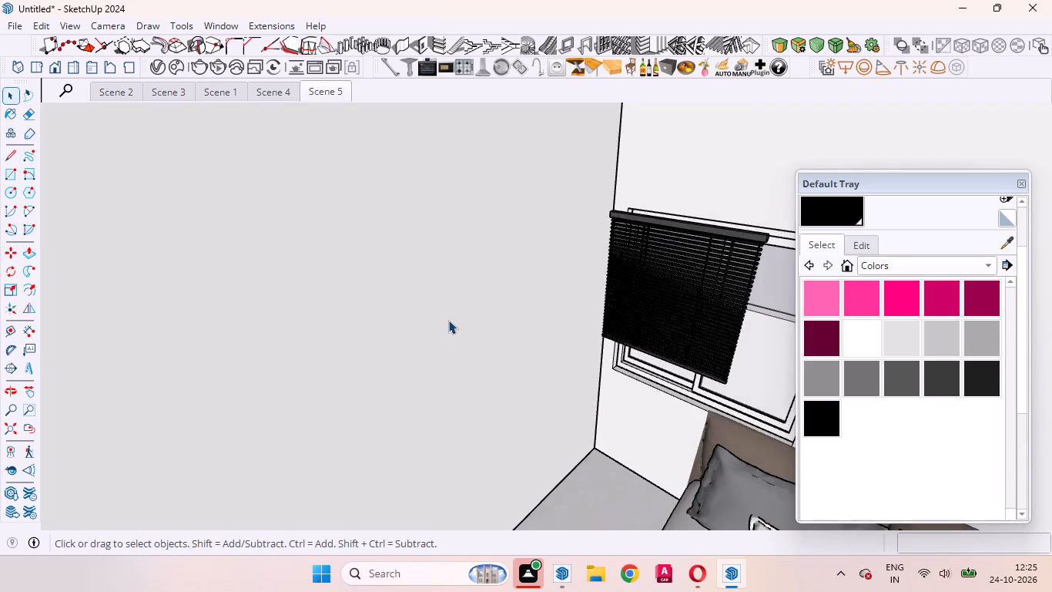
scroll(448, 320, "down", 2)
scroll(735, 277, "up", 15)
middle_click_drag(509, 291, 390, 255)
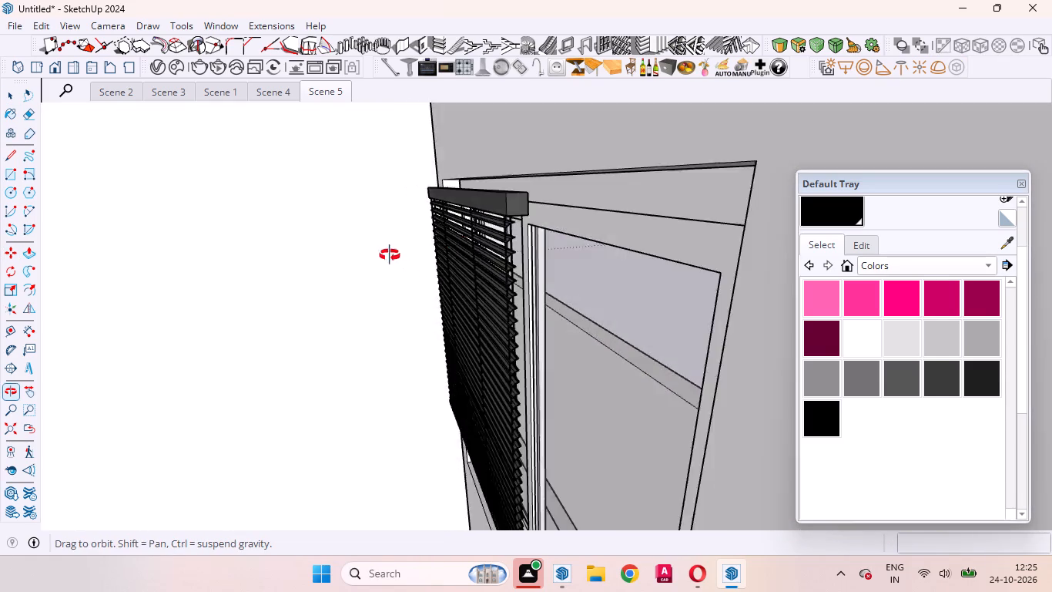
middle_click_drag(390, 255, 618, 351)
scroll(569, 344, "down", 4)
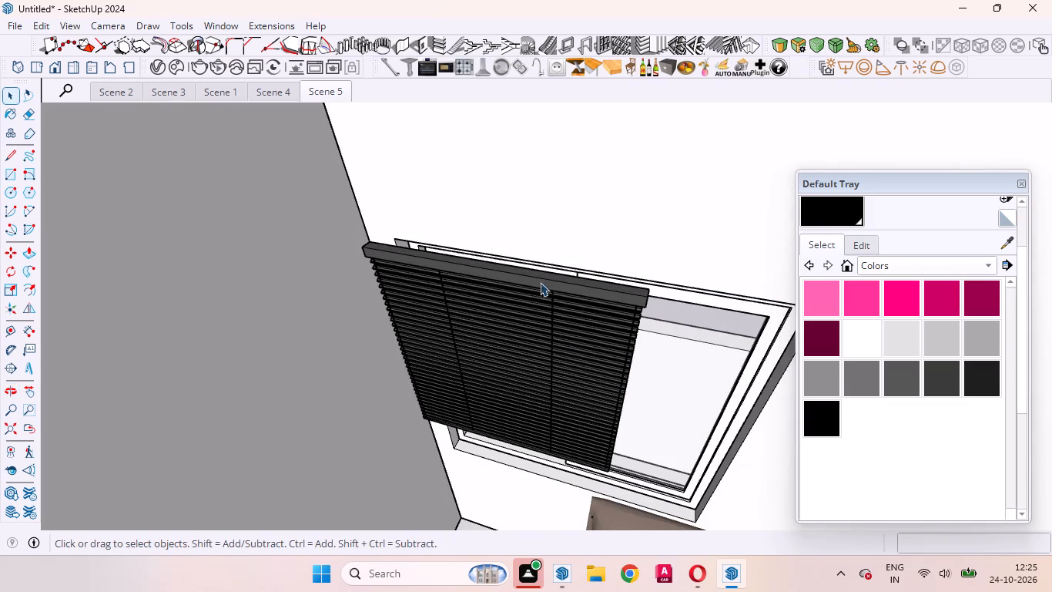
left_click(518, 281)
key("m")
scroll(436, 255, "up", 12)
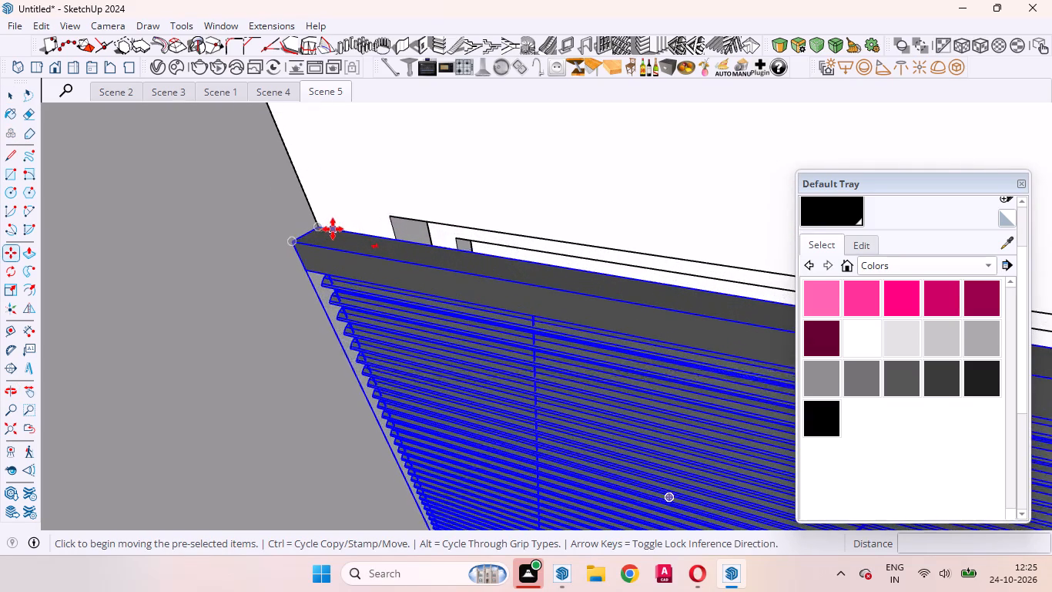
scroll(333, 229, "up", 1)
left_click(320, 224)
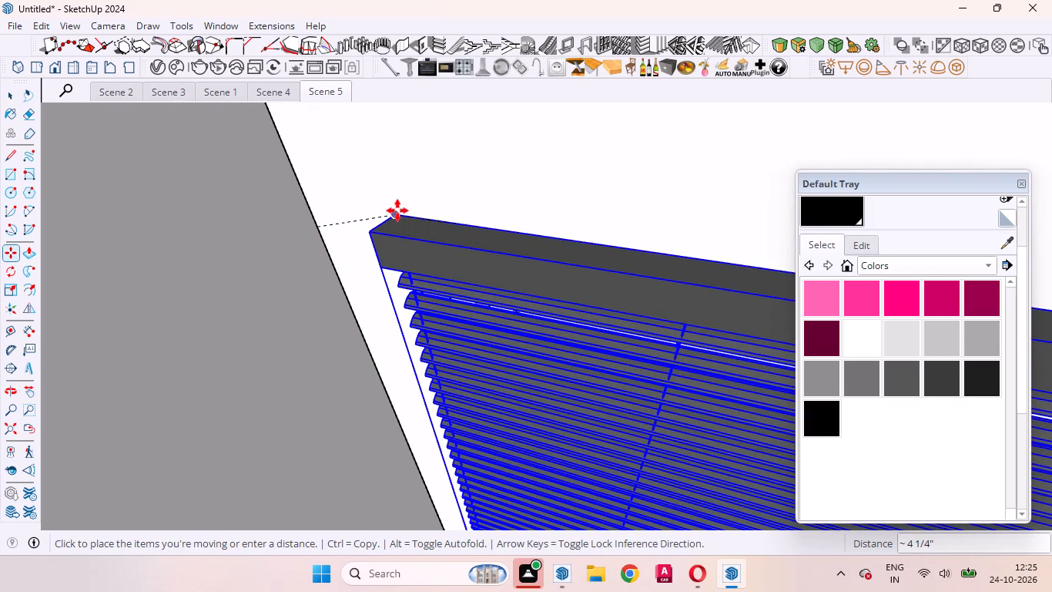
left_click(397, 210)
Move the blinds 2" back toward the adjoining side wall by their upper rear corner.
scroll(382, 236, "up", 5)
middle_click_drag(361, 257, 687, 185)
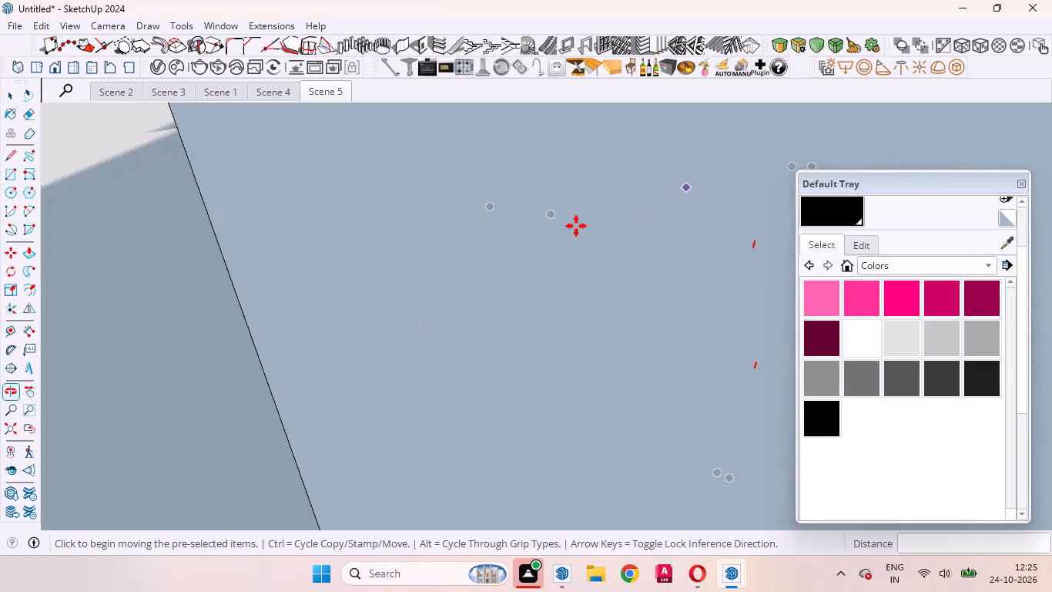
left_click(21, 429)
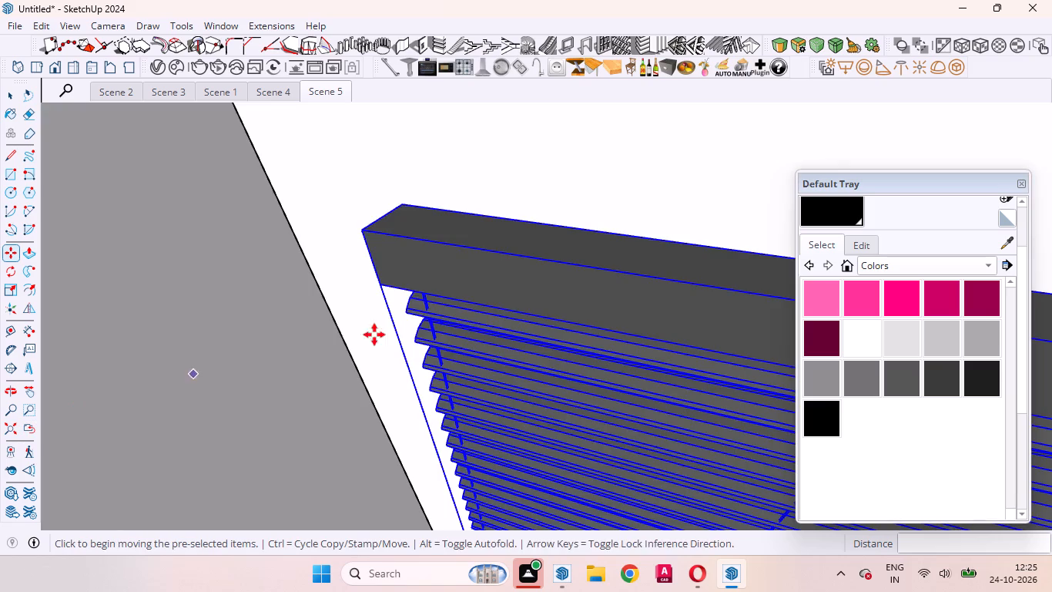
scroll(366, 234, "up", 15)
middle_click_drag(385, 224, 582, 209)
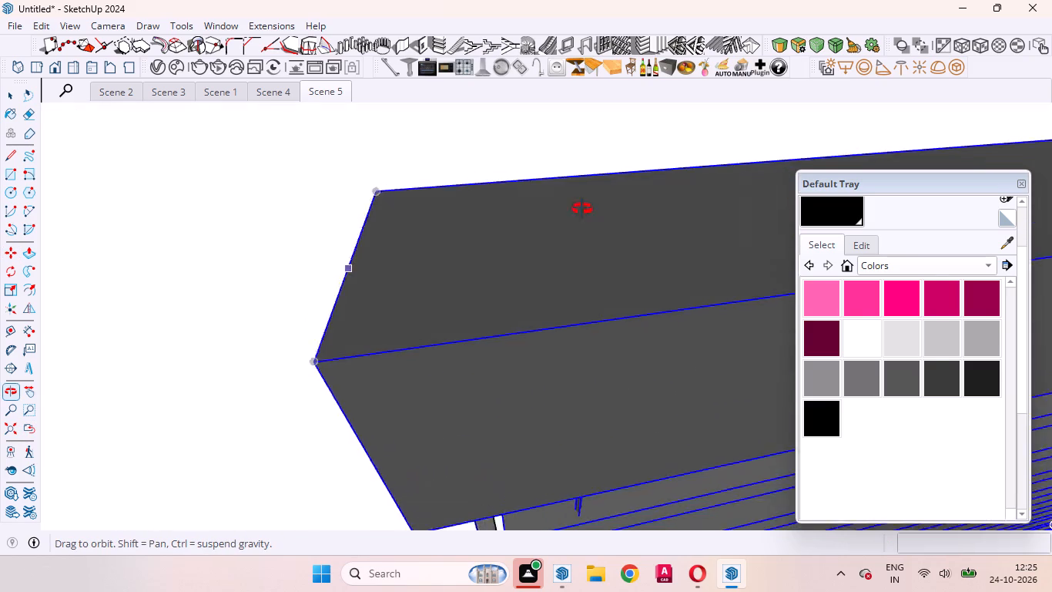
middle_click_drag(582, 209, 661, 158)
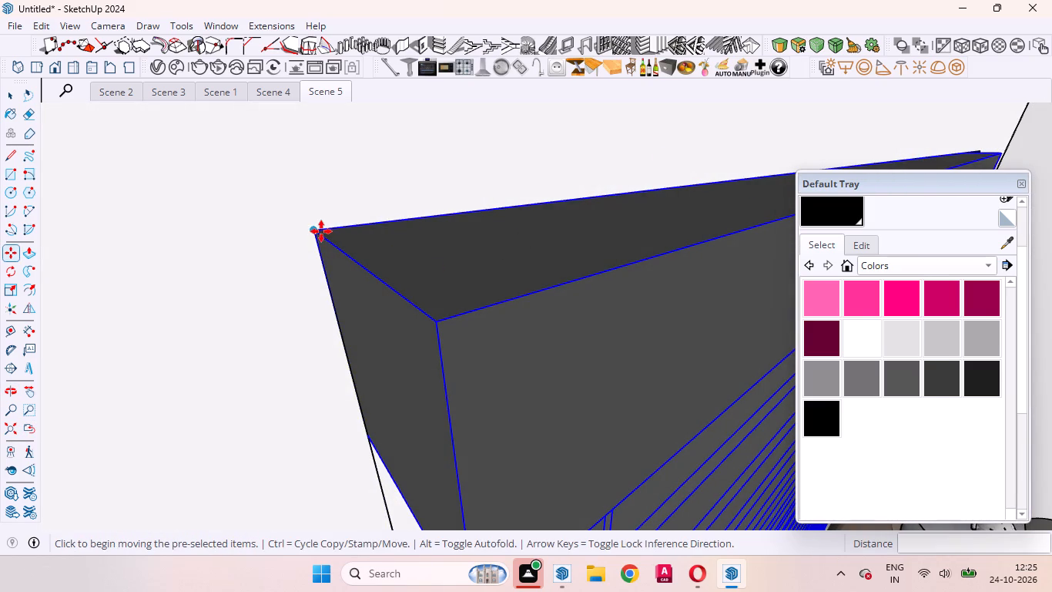
left_click(315, 227)
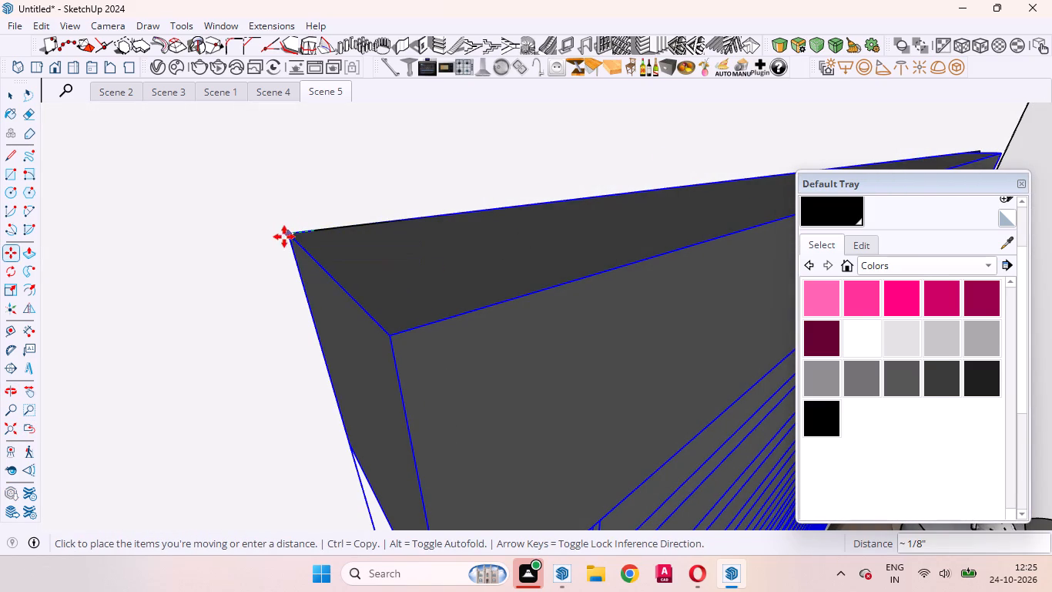
key("2")
key("Return")
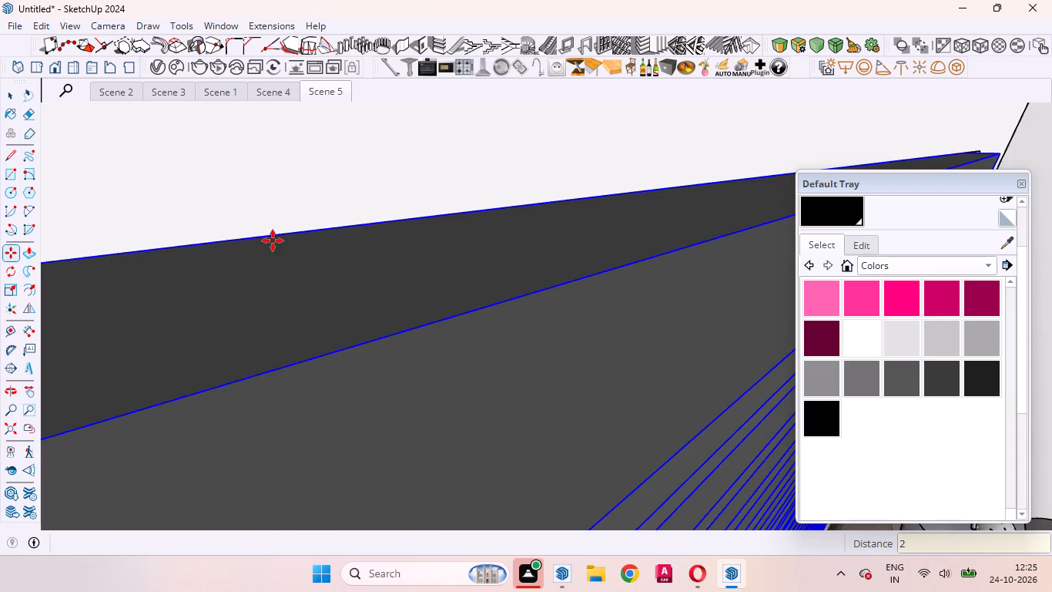
key("space")
scroll(369, 214, "down", 20)
scroll(369, 214, "down", 2)
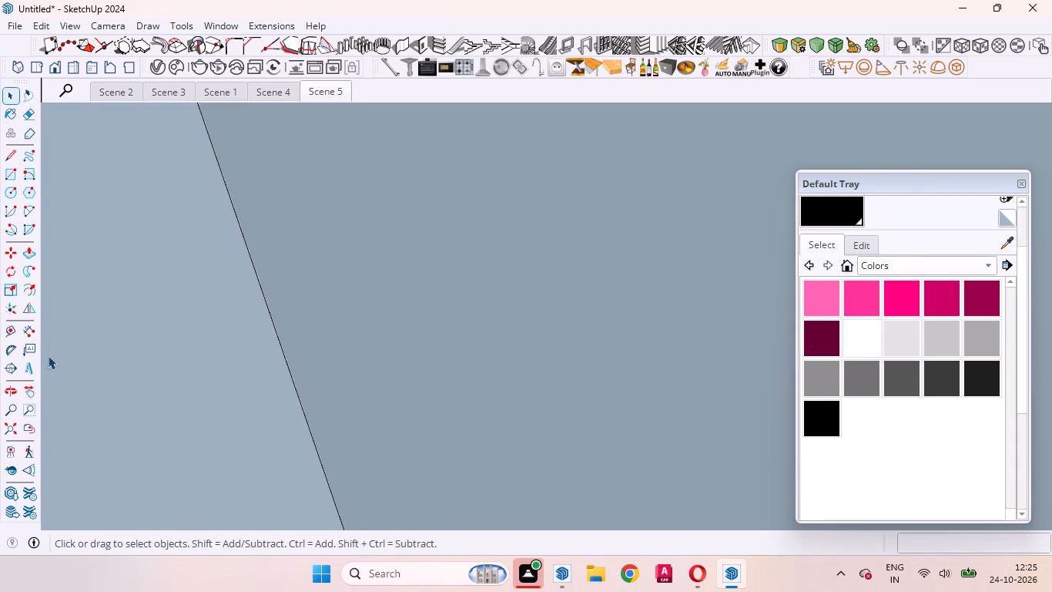
left_click(21, 426)
middle_click_drag(498, 325, 138, 448)
scroll(280, 325, "down", 4)
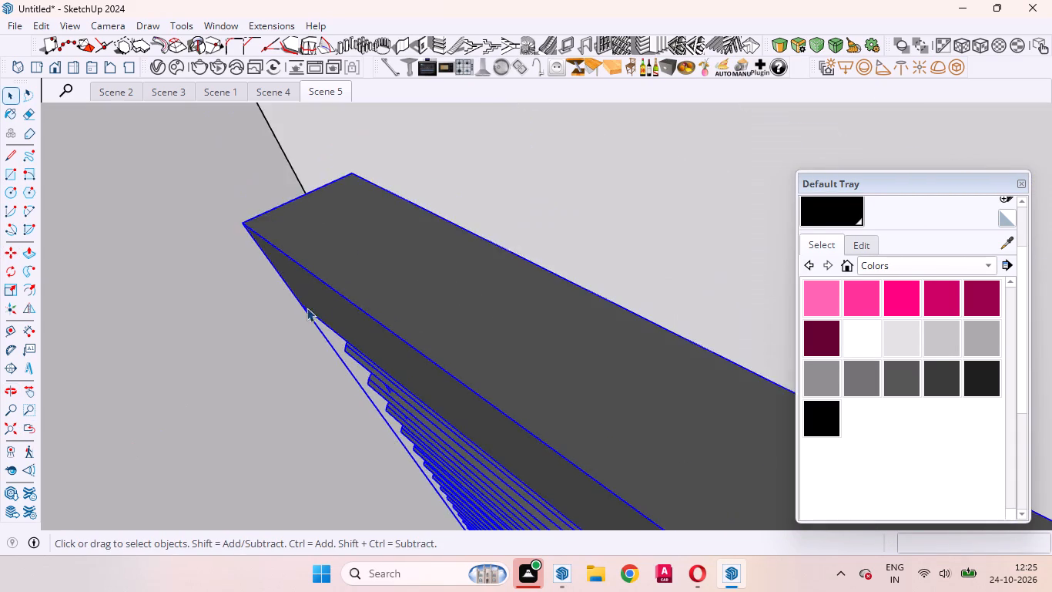
scroll(307, 308, "down", 20)
scroll(307, 308, "down", 16)
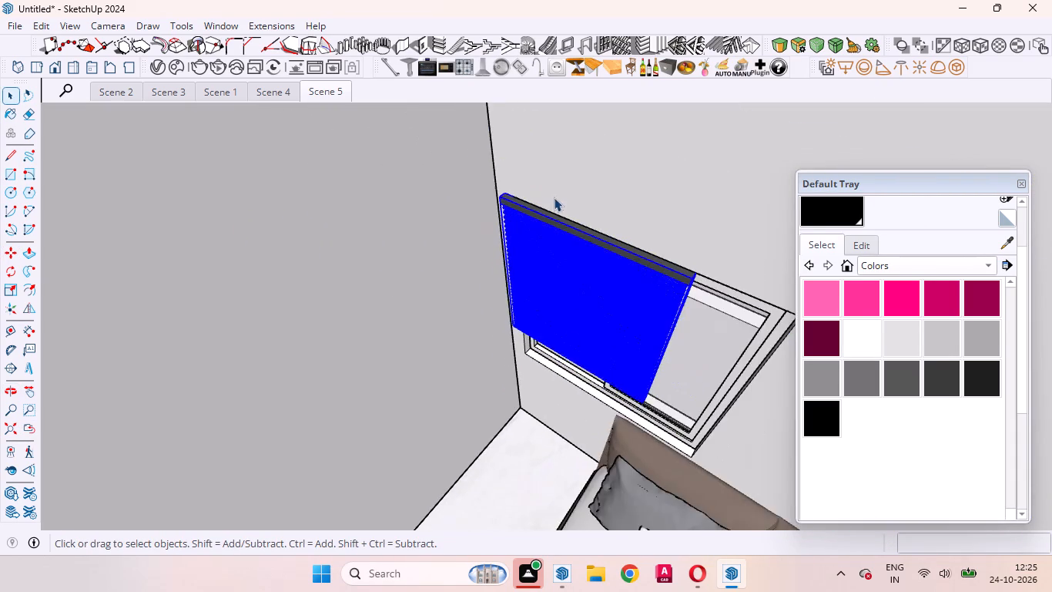
Widen the bedroom blinds along the red axis to a scale of about 1.47 so they span the window's full width.
scroll(554, 197, "down", 1)
scroll(605, 341, "up", 4)
middle_click_drag(607, 361, 780, 278)
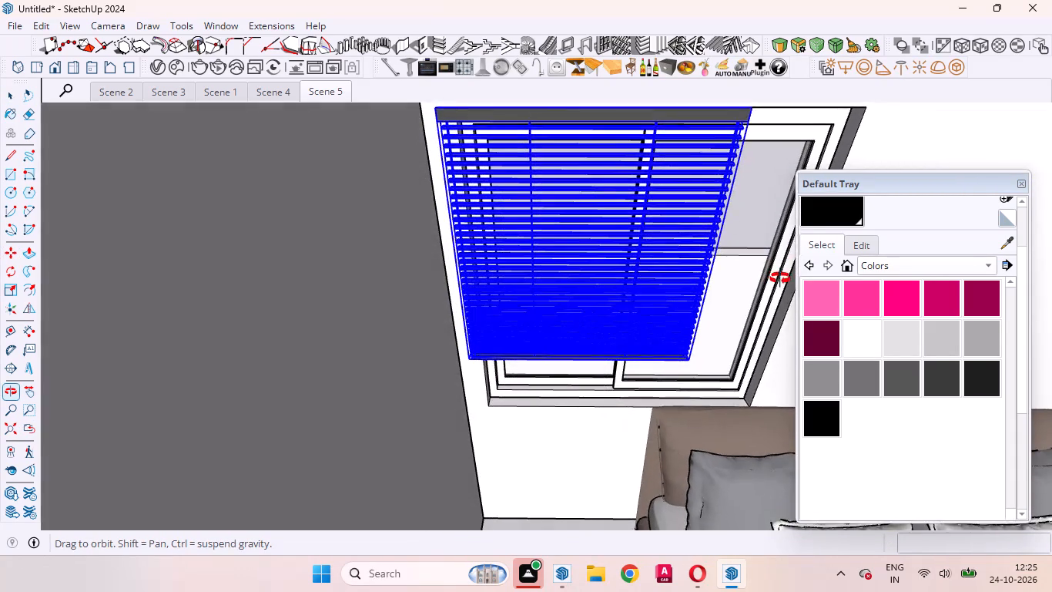
middle_click_drag(780, 278, 772, 333)
scroll(755, 335, "up", 1)
scroll(552, 314, "down", 7)
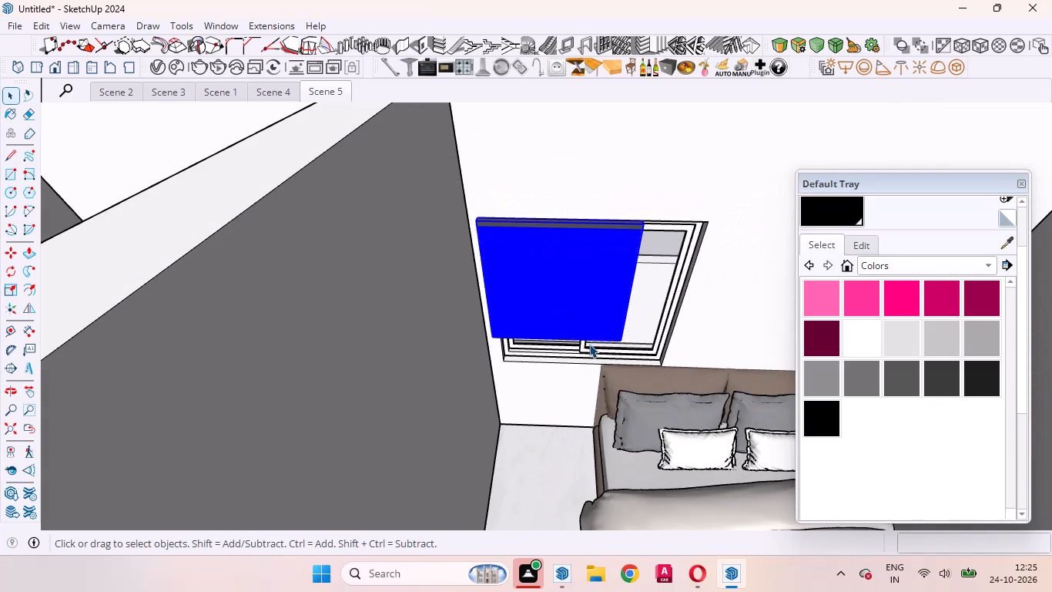
key("s")
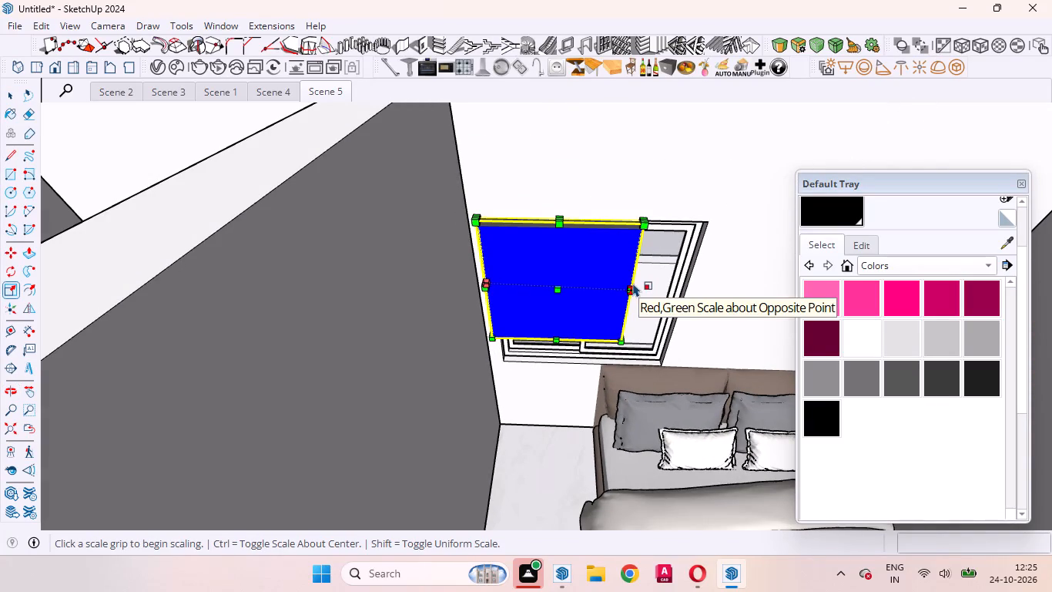
left_click(634, 281)
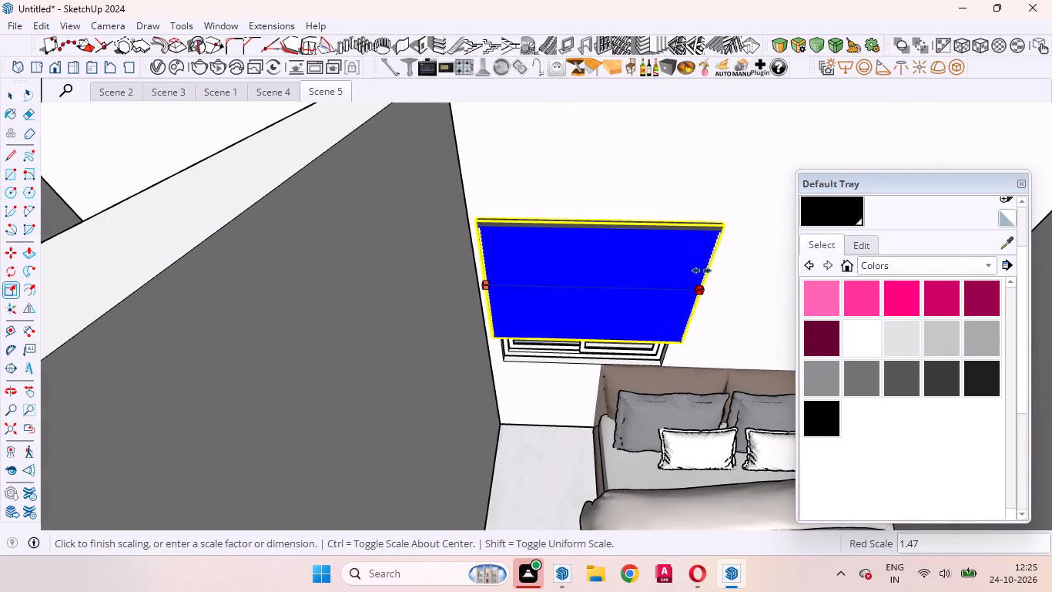
left_click(692, 271)
scroll(711, 227, "up", 4)
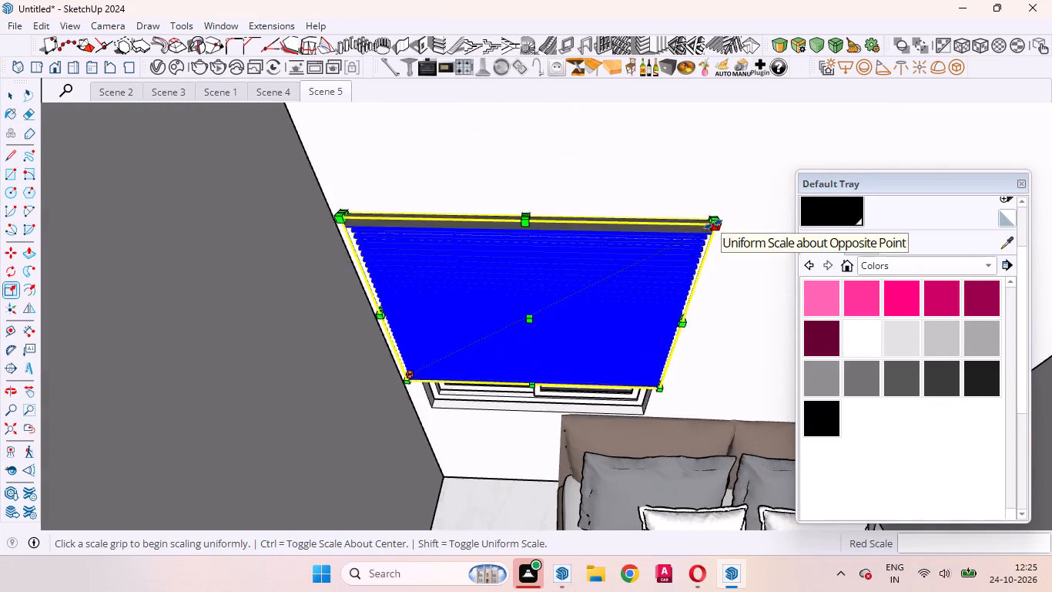
Stretch the blinds downward along the blue axis to a scale of about 1.36, past the window's bottom edge.
scroll(713, 224, "up", 6)
middle_click_drag(746, 358, 639, 252)
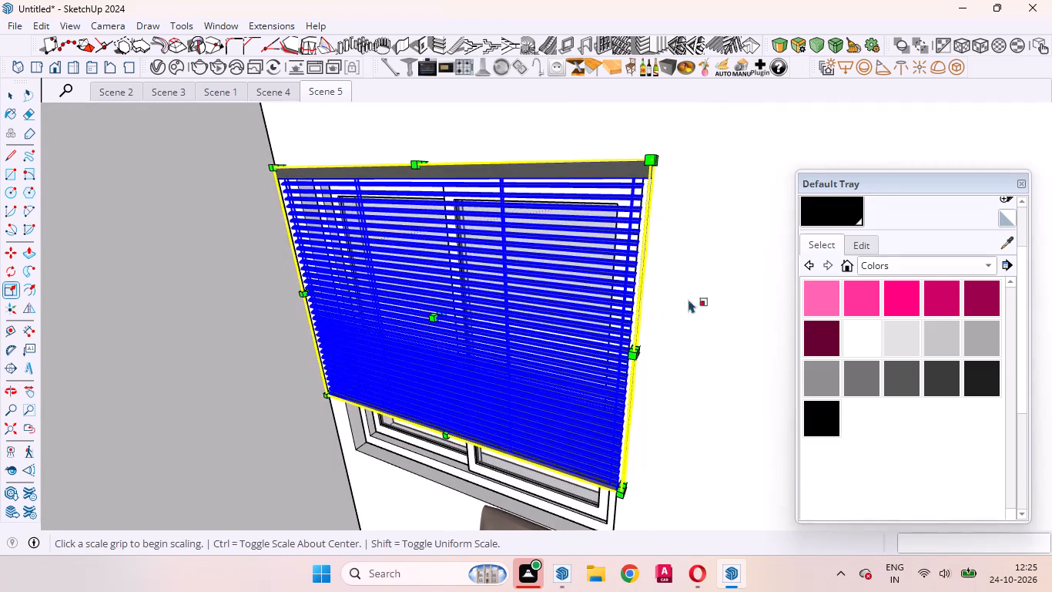
scroll(704, 285, "down", 7)
scroll(471, 424, "up", 14)
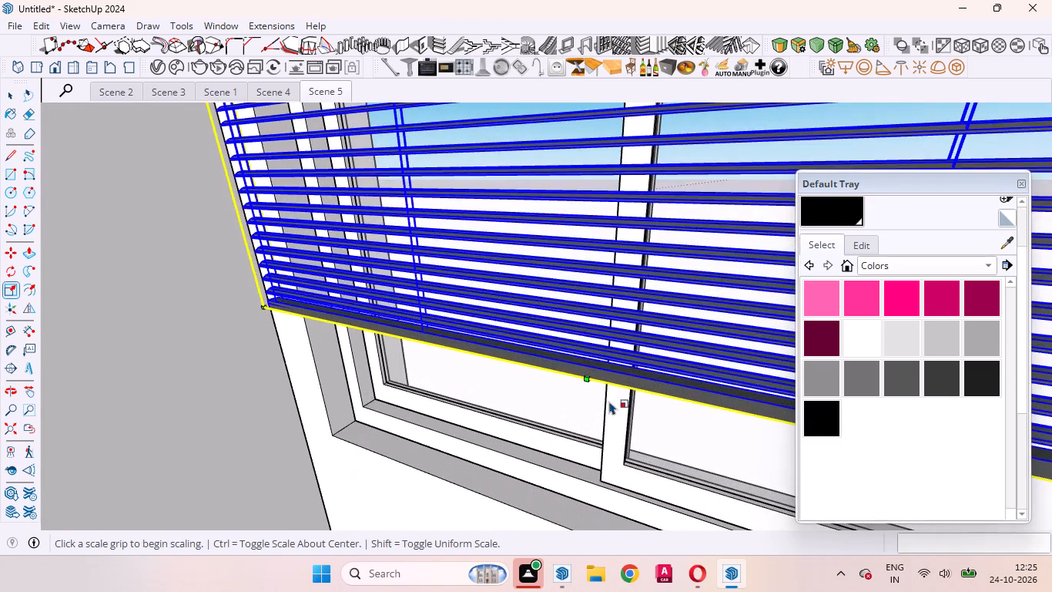
scroll(600, 392, "up", 4)
middle_click_drag(600, 392, 605, 311)
left_click(596, 207)
scroll(580, 313, "down", 2)
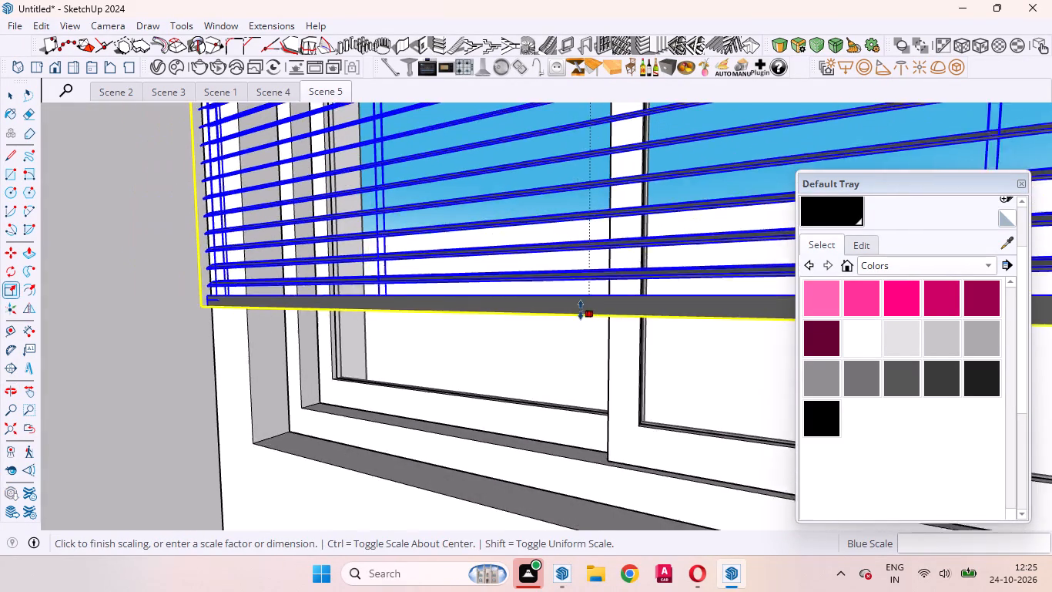
scroll(581, 310, "down", 12)
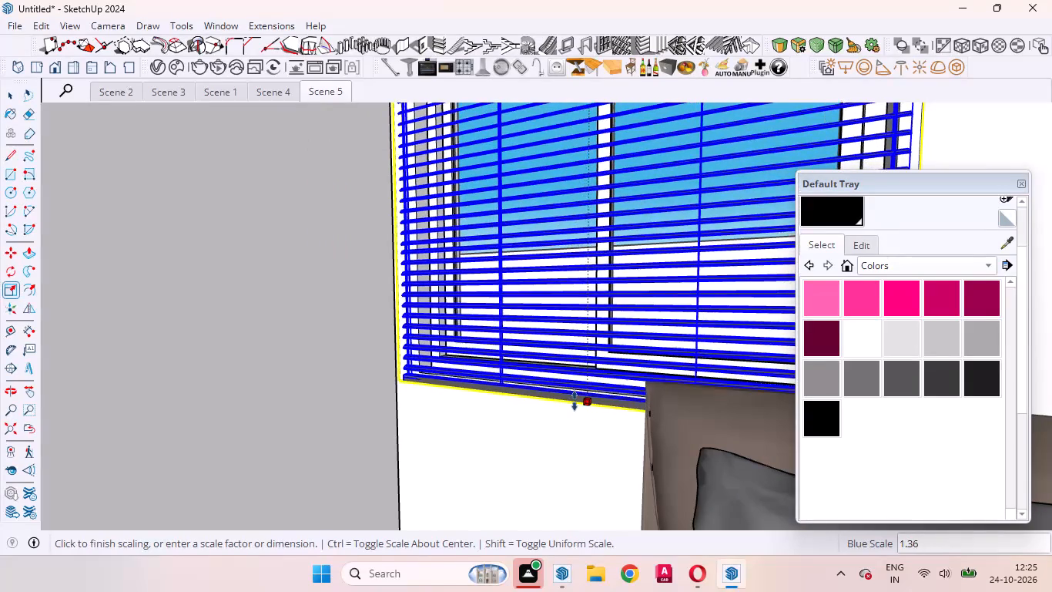
left_click(575, 401)
key("space")
Examine from several angles how the resized blinds cover the bedroom window.
scroll(505, 291, "down", 5)
middle_click_drag(503, 299, 541, 356)
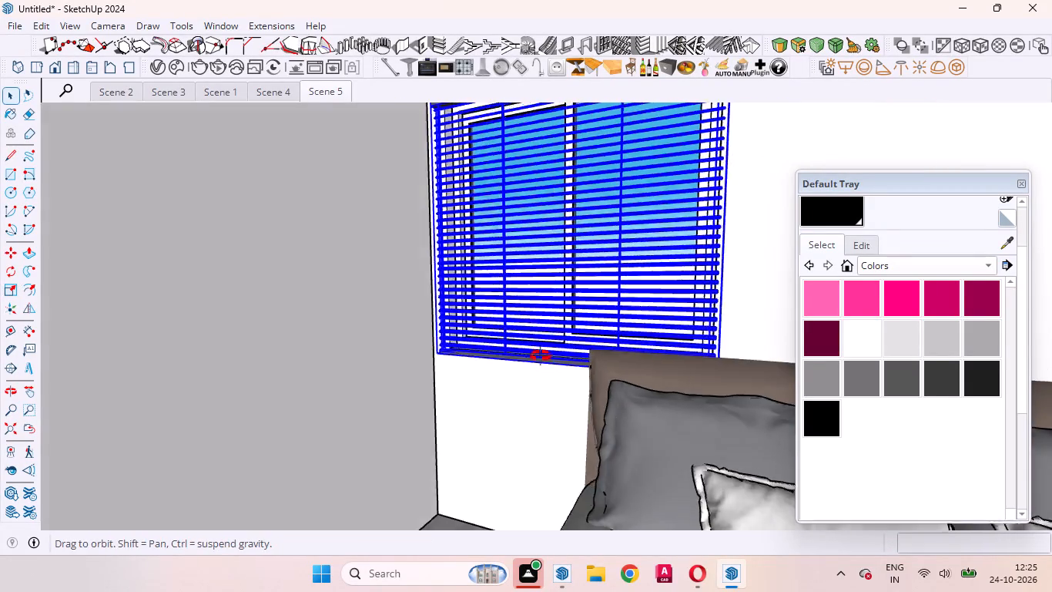
middle_click_drag(541, 356, 615, 429)
scroll(593, 416, "down", 7)
middle_click_drag(594, 370, 595, 429)
scroll(593, 427, "down", 2)
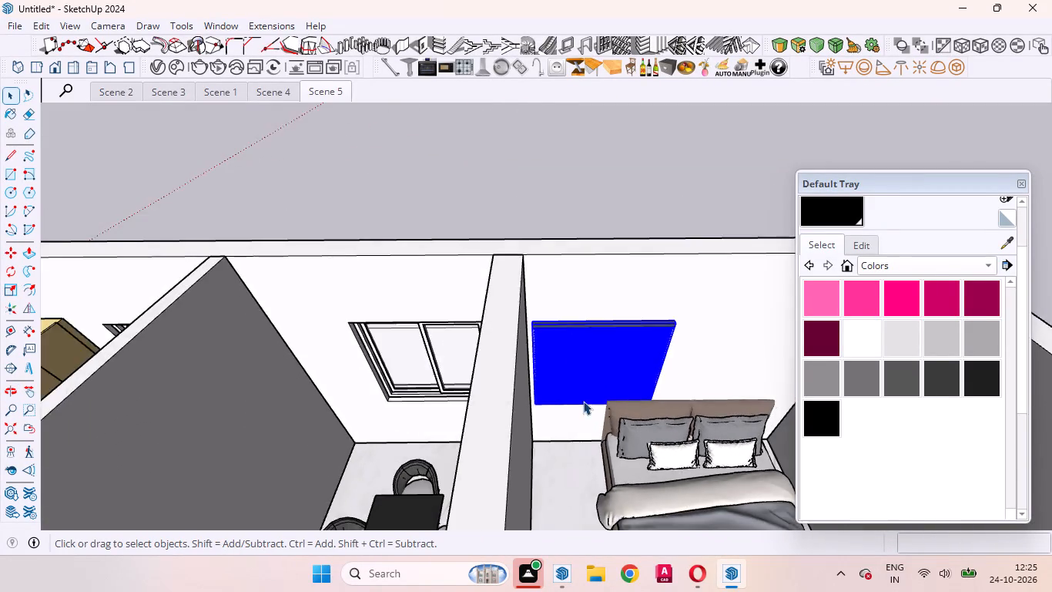
scroll(583, 401, "down", 3)
left_click(601, 215)
scroll(594, 313, "up", 10)
middle_click_drag(556, 429, 544, 355)
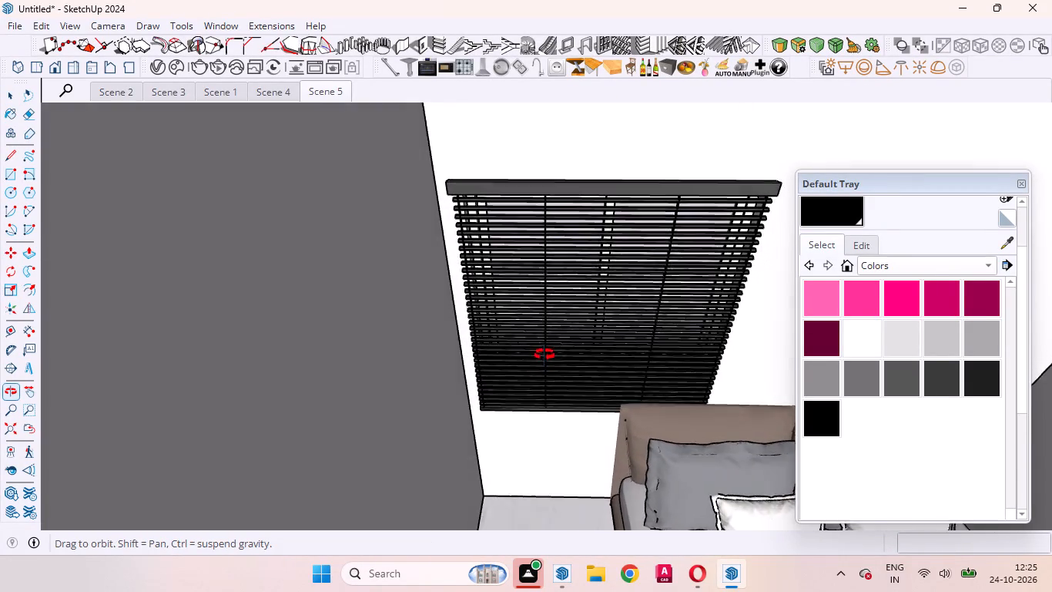
middle_click_drag(544, 355, 538, 354)
scroll(541, 373, "down", 9)
scroll(557, 318, "up", 4)
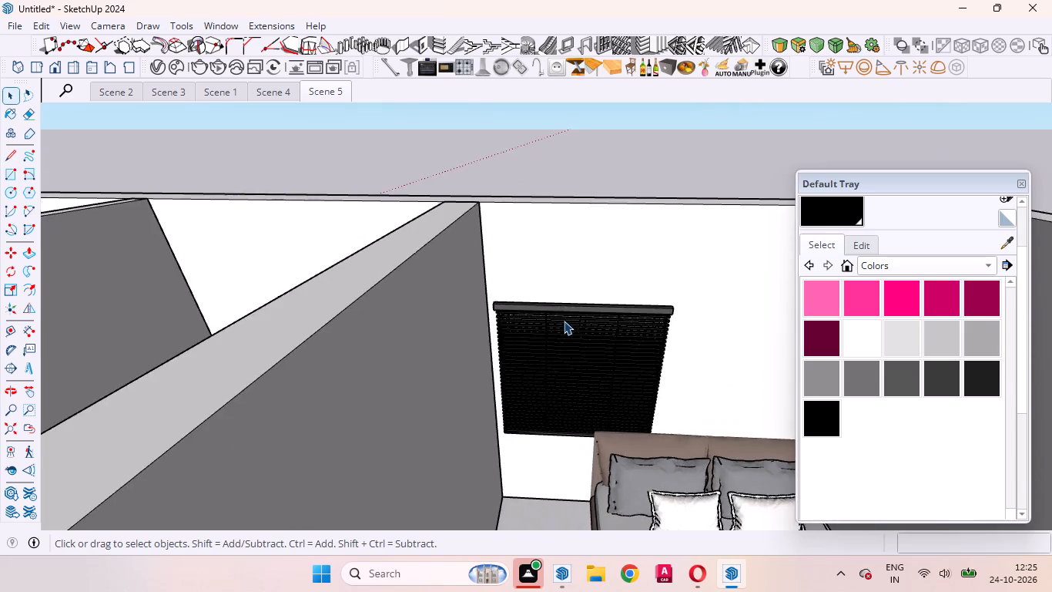
scroll(571, 329, "down", 5)
scroll(548, 321, "up", 4)
Copy the bedroom blinds about 5' 5" along the window wall onto the dining room window, using their upper rear corner.
left_click(549, 321)
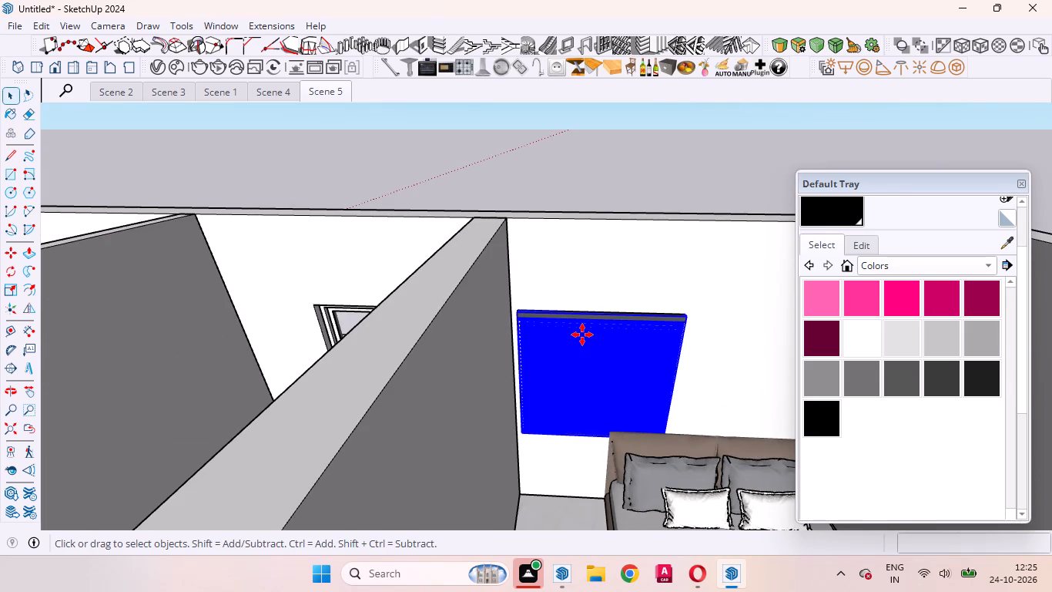
key("m")
scroll(561, 299, "up", 11)
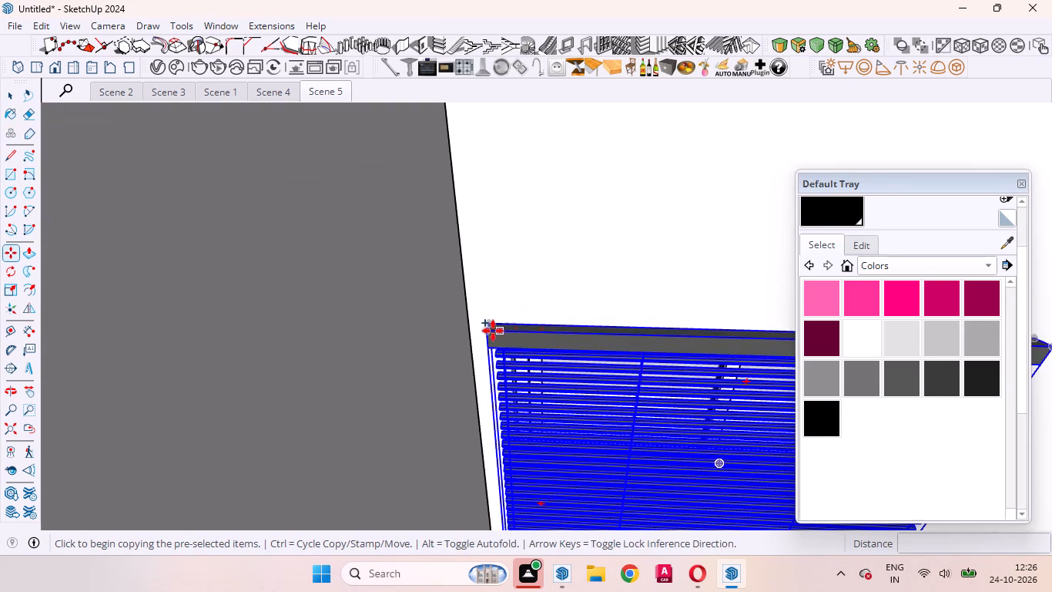
middle_click_drag(498, 328, 588, 436)
scroll(481, 348, "up", 8)
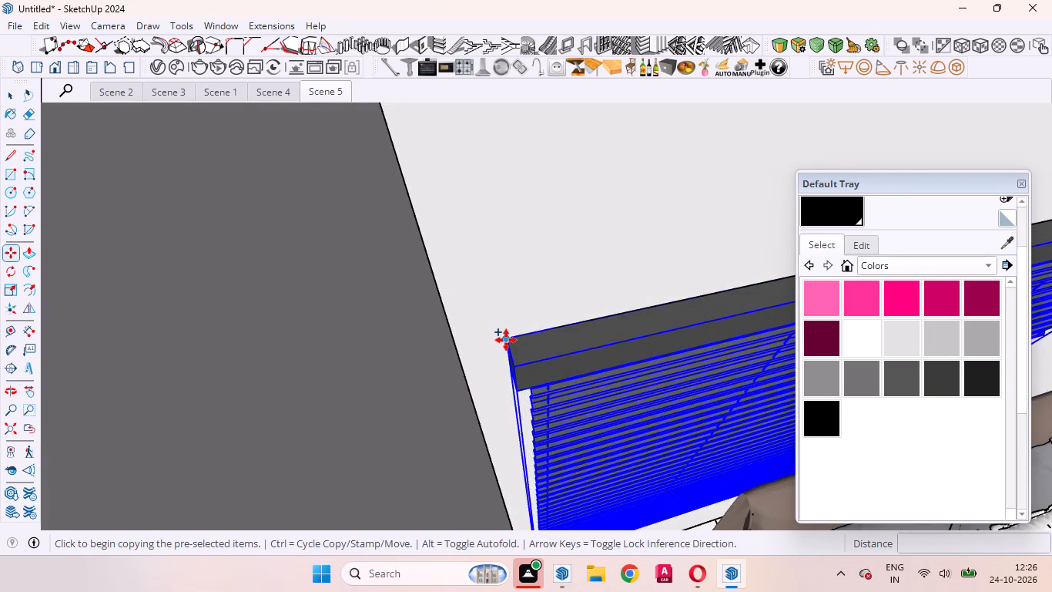
left_click(506, 340)
scroll(512, 321, "down", 20)
scroll(512, 321, "down", 7)
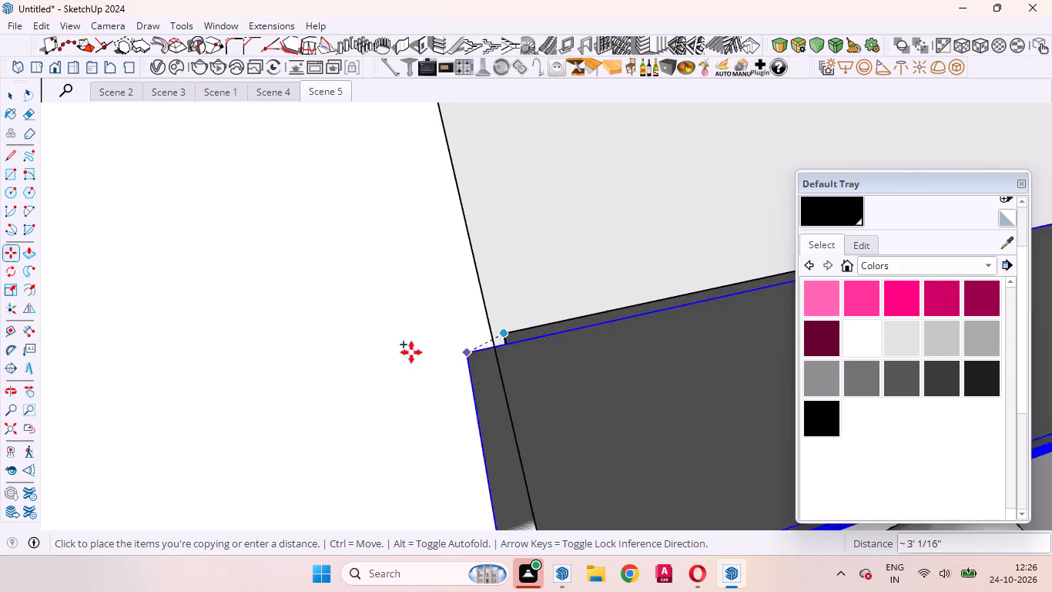
scroll(411, 352, "down", 3)
left_click(36, 70)
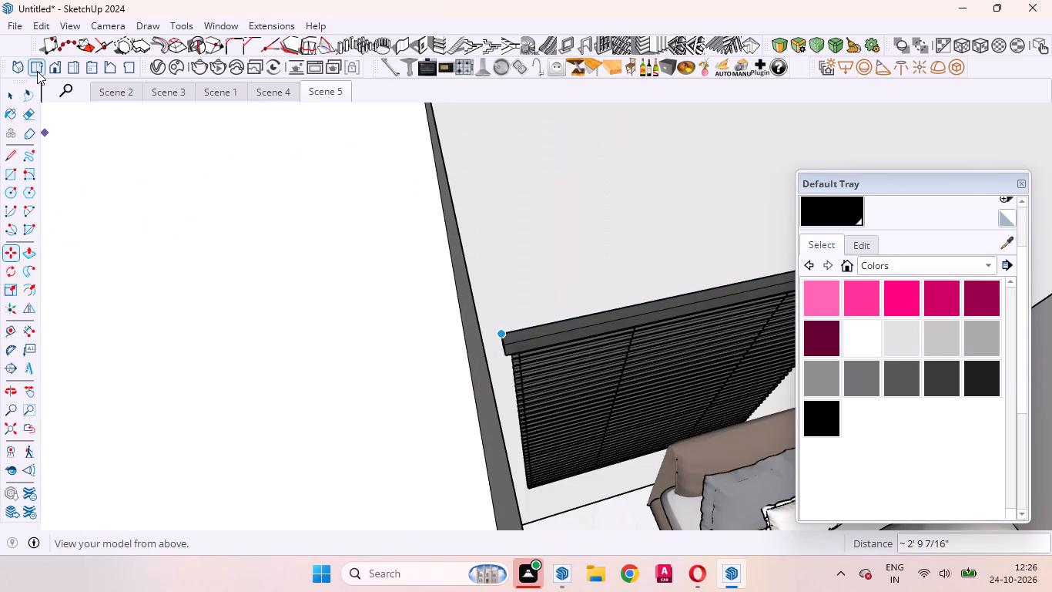
scroll(625, 355, "down", 2)
scroll(633, 365, "up", 1)
scroll(639, 370, "down", 20)
scroll(639, 370, "down", 3)
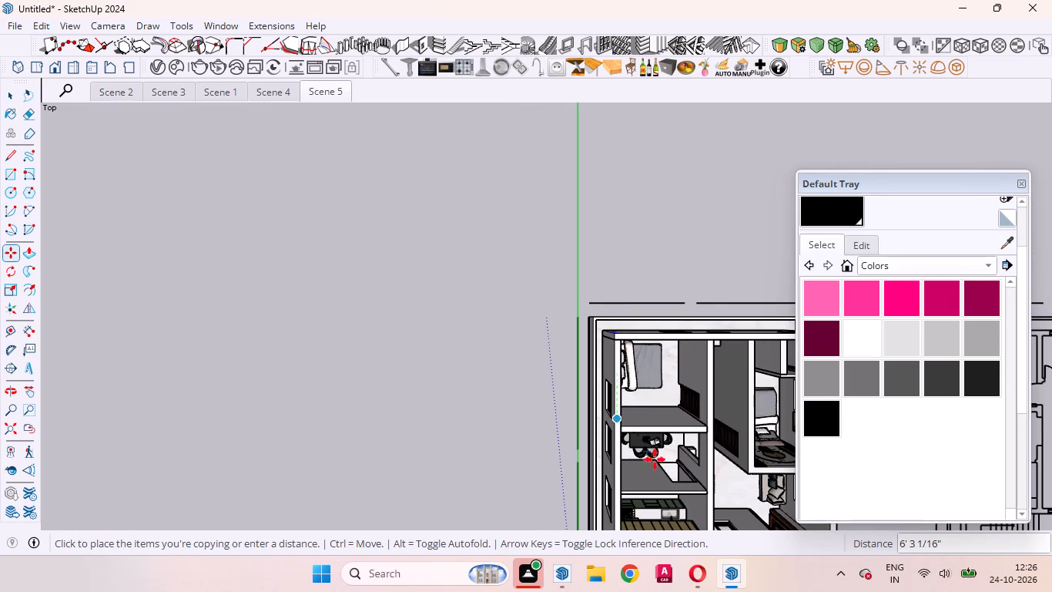
middle_click_drag(648, 465, 219, 280)
middle_click_drag(558, 395, 269, 380)
scroll(451, 351, "down", 9)
scroll(605, 455, "up", 9)
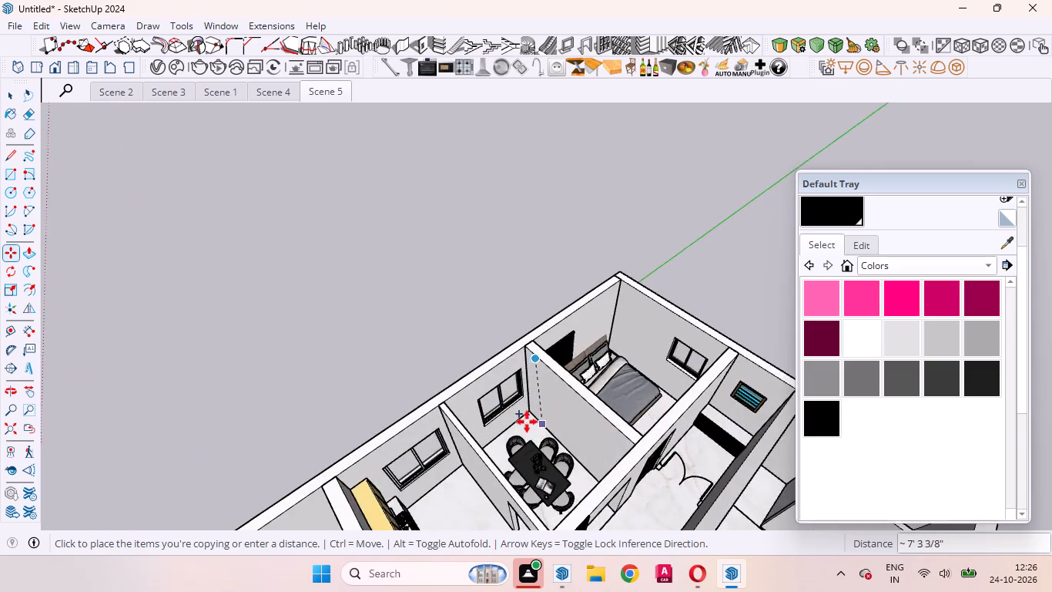
scroll(527, 422, "up", 14)
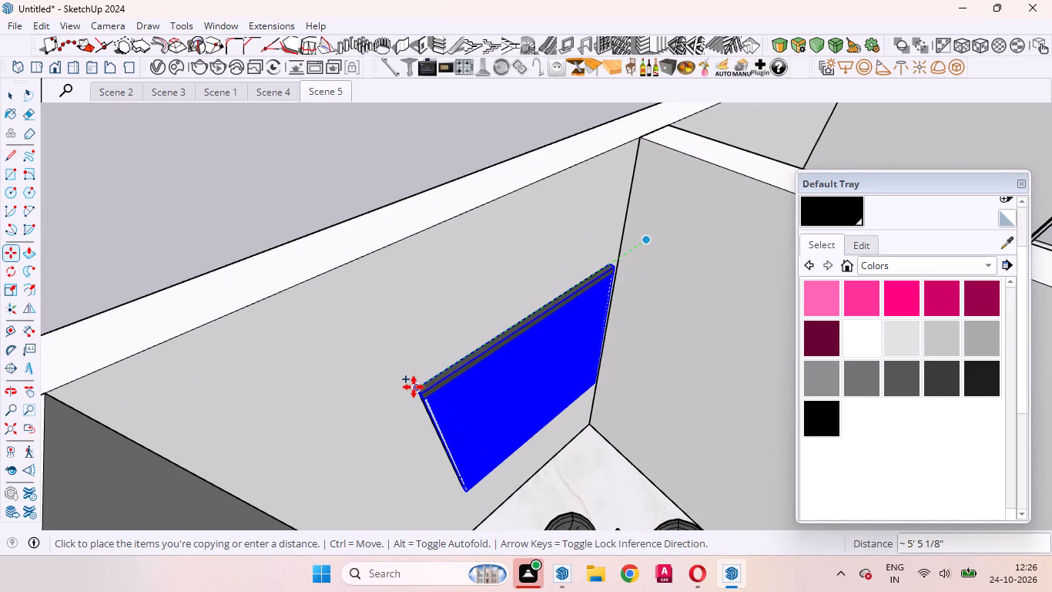
left_click(414, 387)
Move the dining room blinds about 1 11/16" along the green axis, away from the wall shared with the bedroom.
scroll(429, 384, "up", 10)
middle_click_drag(410, 442, 385, 399)
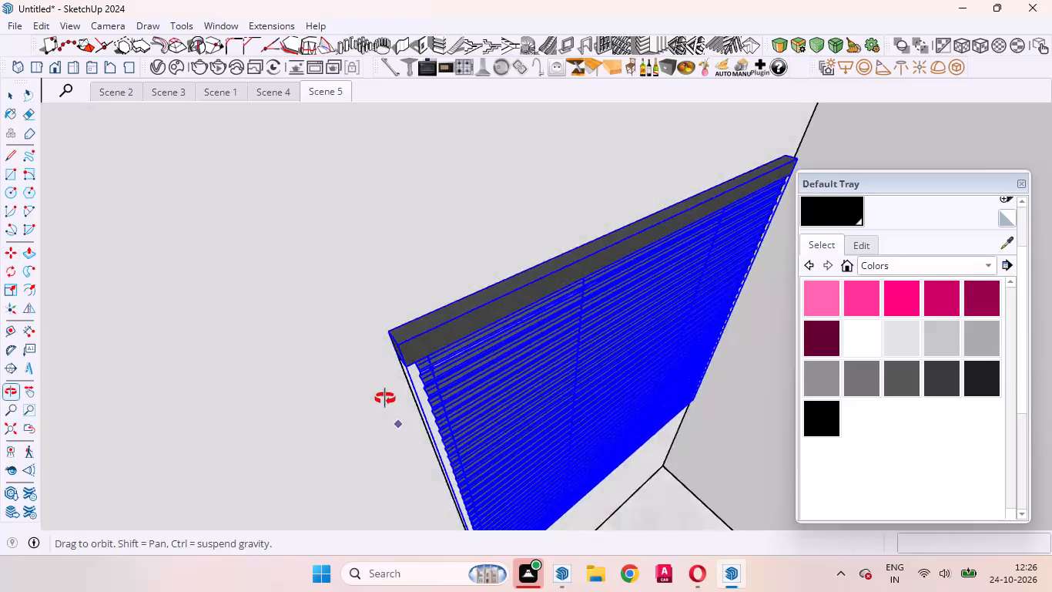
middle_click_drag(385, 399, 288, 328)
scroll(288, 328, "down", 9)
scroll(585, 304, "up", 3)
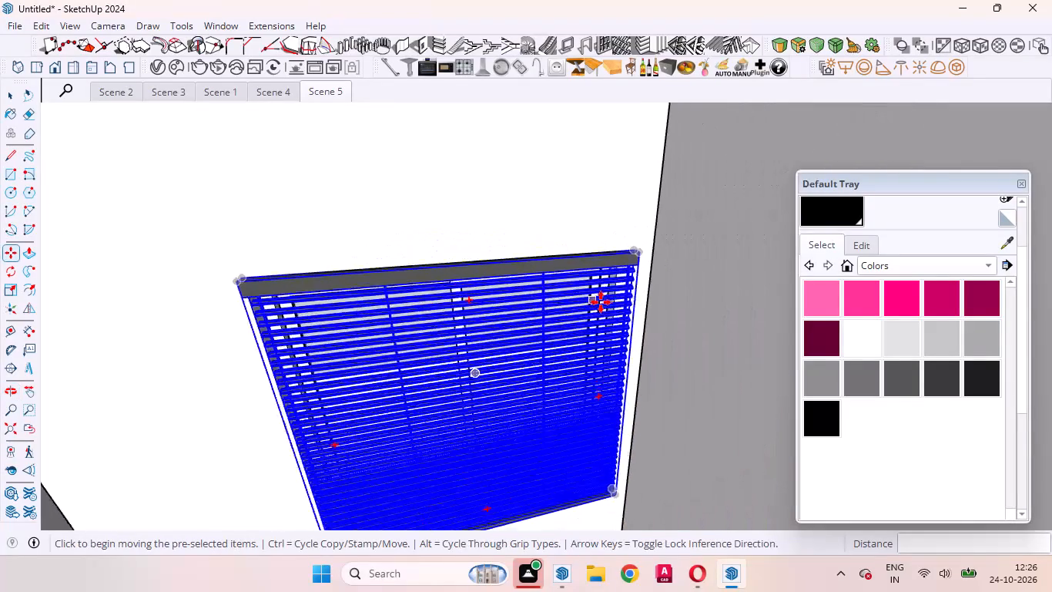
scroll(601, 302, "up", 6)
middle_click_drag(652, 274, 575, 273)
scroll(637, 198, "up", 7)
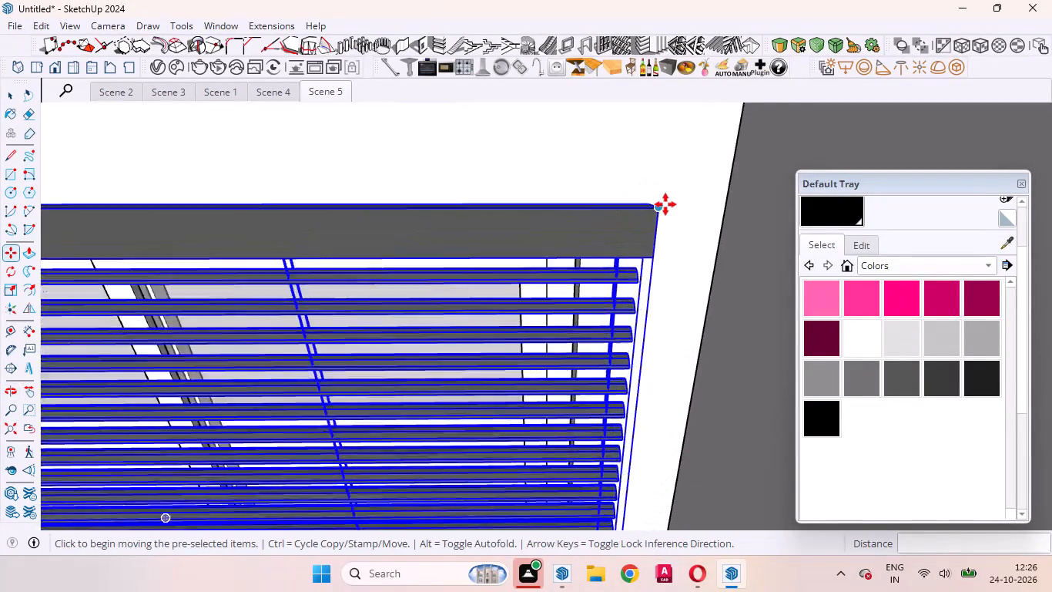
scroll(665, 204, "up", 6)
left_click(628, 201)
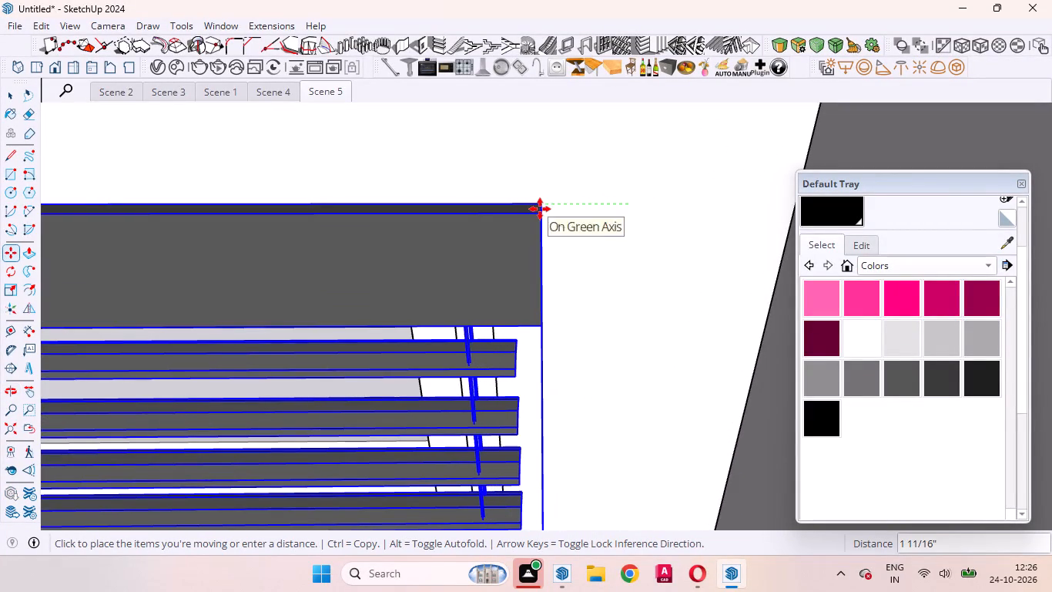
left_click(540, 209)
Copy the dining room blinds about 7' 2 9/16" along the green axis onto the kitchen window.
scroll(641, 262, "down", 20)
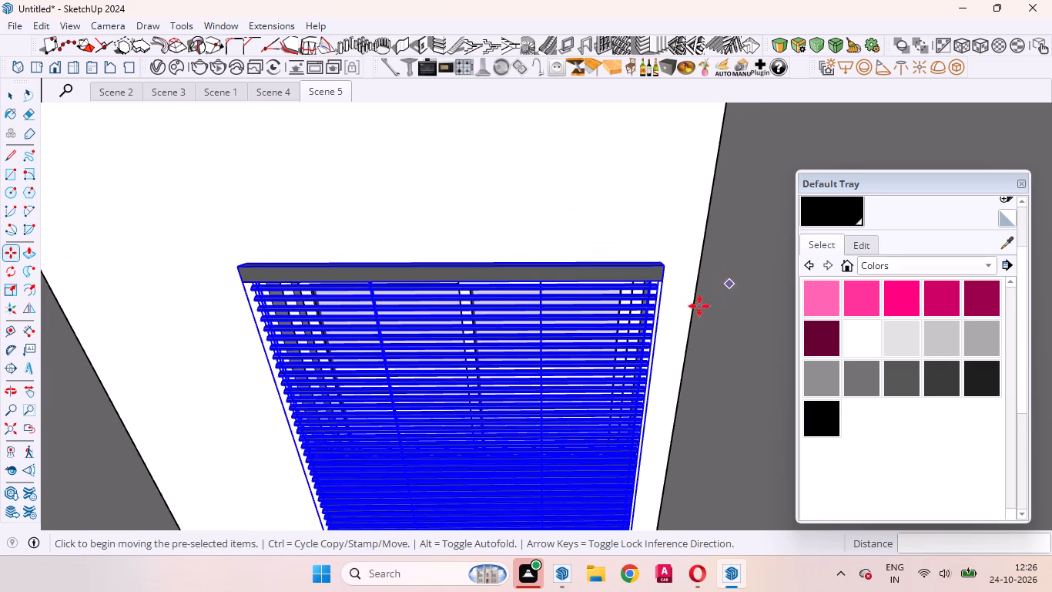
scroll(709, 288, "down", 18)
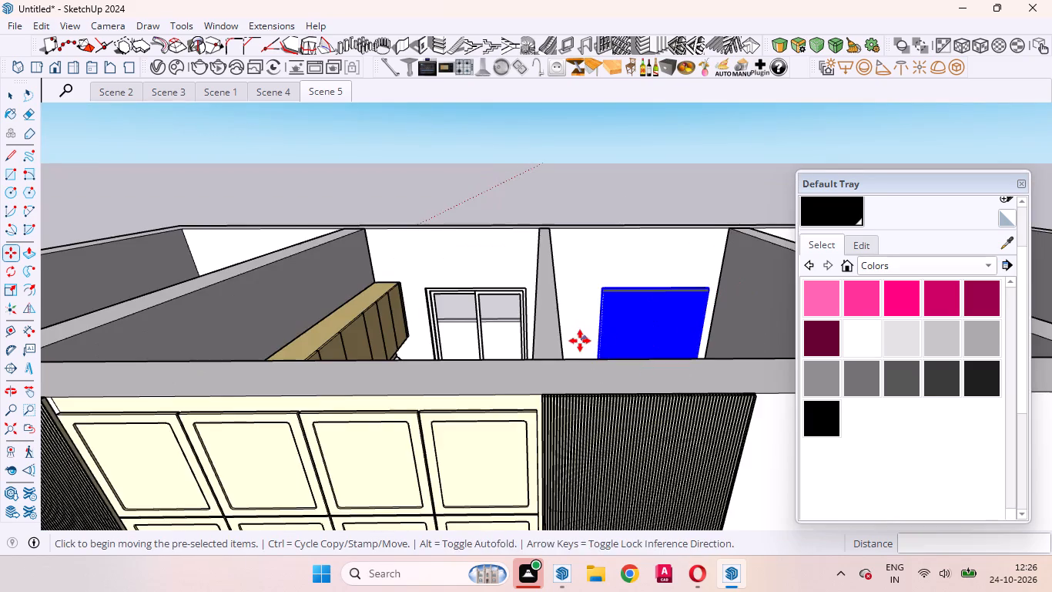
middle_click_drag(582, 377, 595, 441)
scroll(609, 410, "down", 10)
scroll(614, 251, "up", 9)
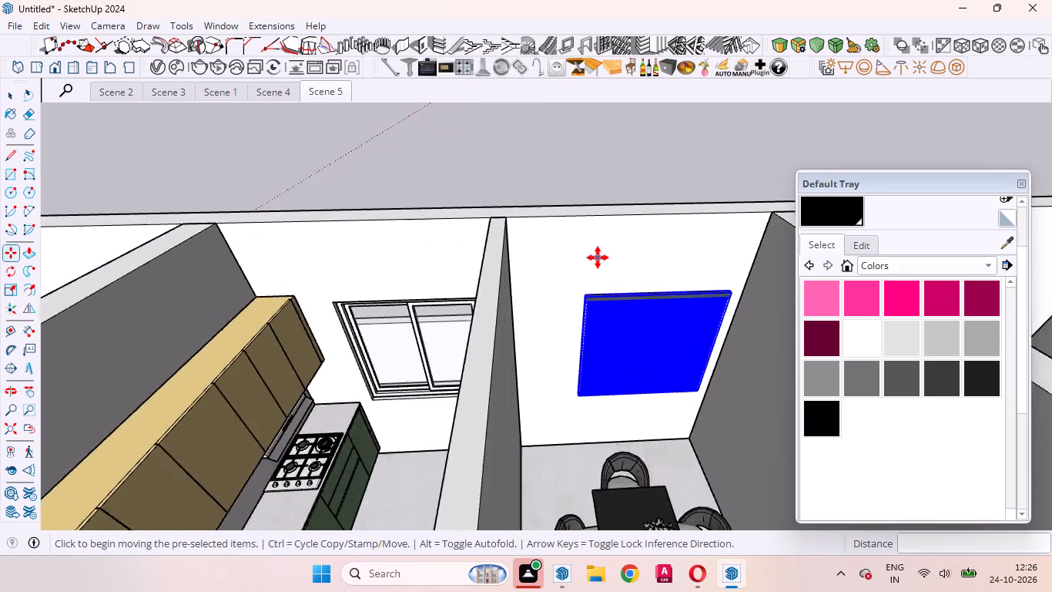
scroll(598, 257, "up", 12)
left_click(588, 346)
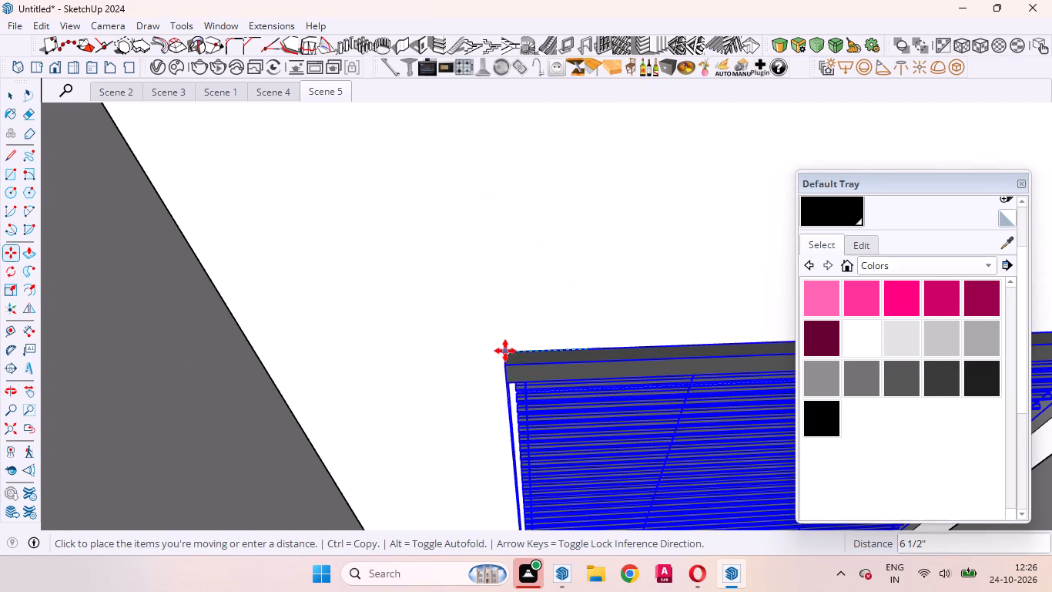
scroll(721, 351, "down", 9)
scroll(722, 350, "up", 1)
scroll(722, 350, "down", 11)
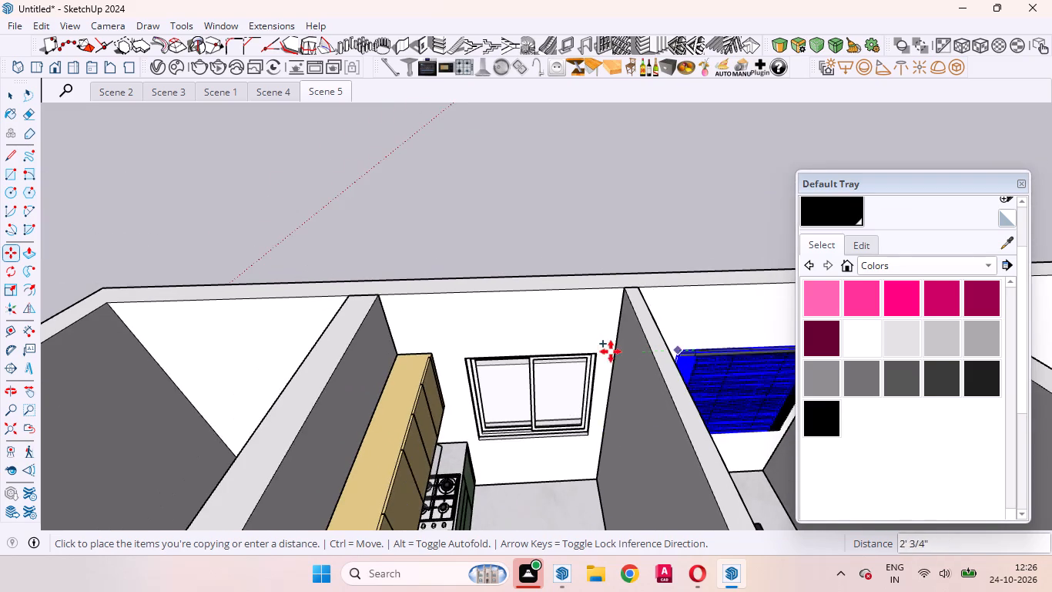
left_click(459, 356)
Shift the kitchen blinds about 3/8" along the window wall, away from the wall cabinets, and deselect them.
scroll(511, 362, "up", 11)
middle_click_drag(459, 429, 503, 325)
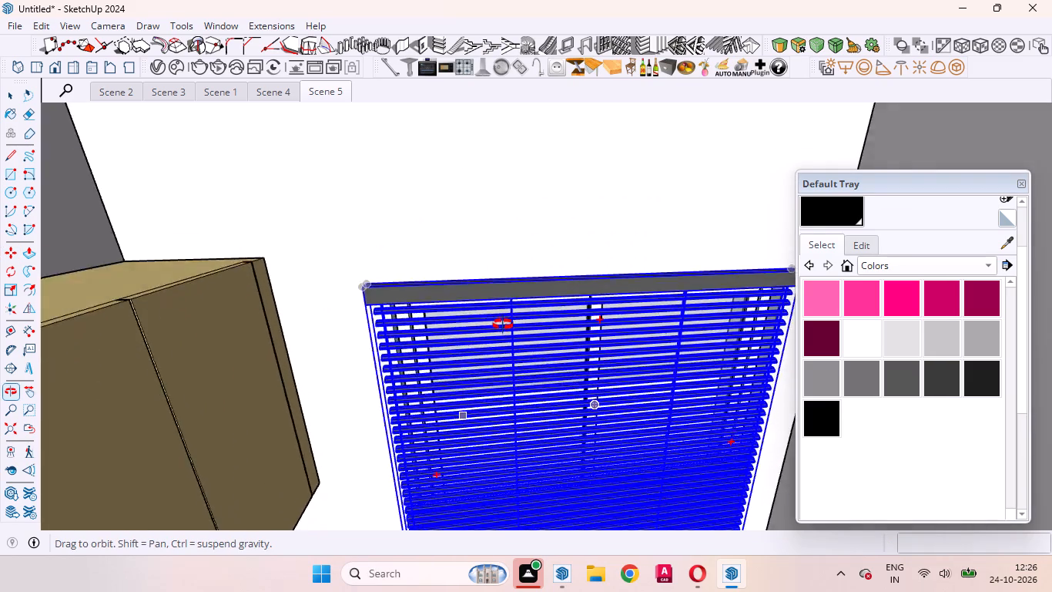
middle_click_drag(503, 325, 435, 283)
scroll(435, 283, "up", 2)
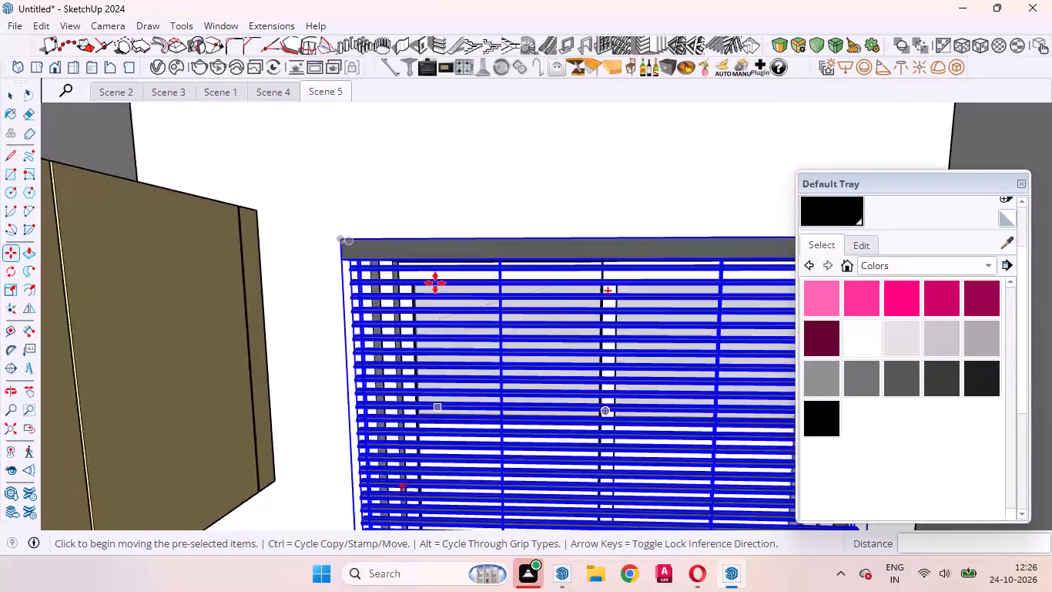
scroll(434, 284, "down", 6)
left_click(558, 213)
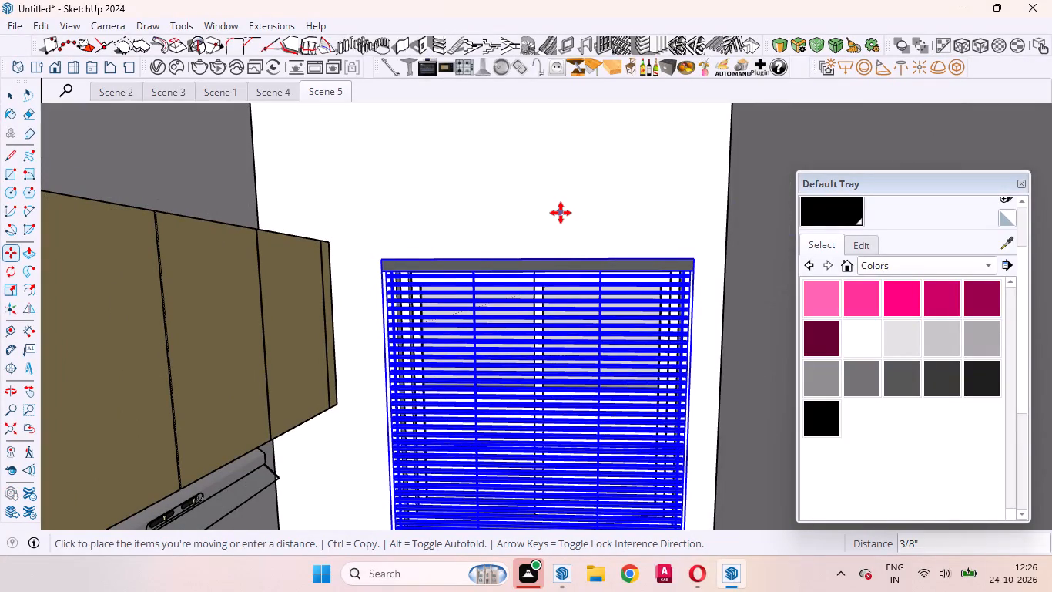
left_click(561, 213)
key("space")
middle_click_drag(567, 277, 571, 305)
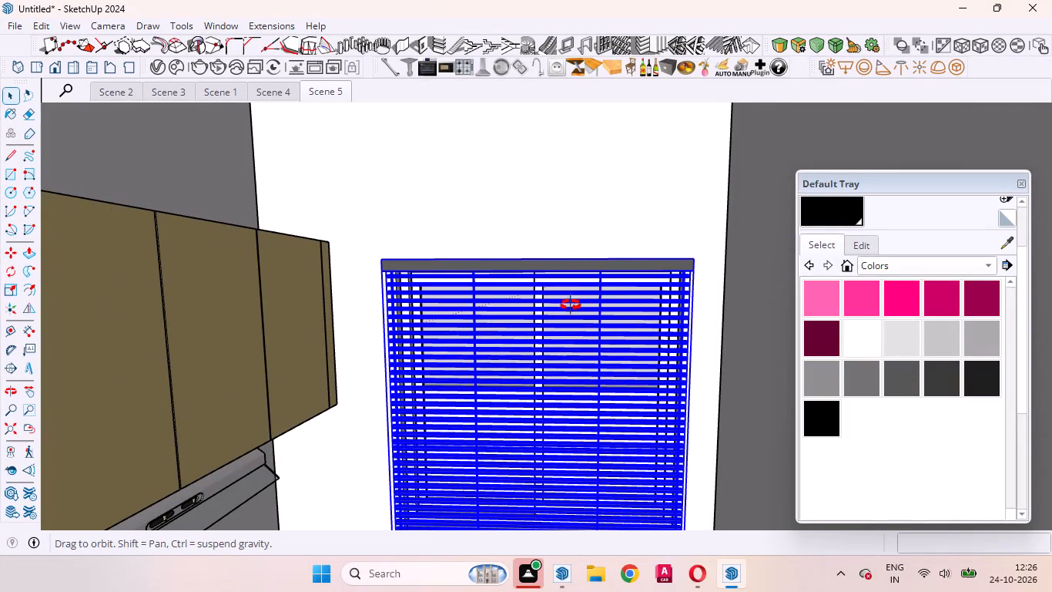
middle_click_drag(571, 305, 572, 402)
scroll(572, 402, "down", 16)
left_click(582, 181)
scroll(603, 325, "up", 6)
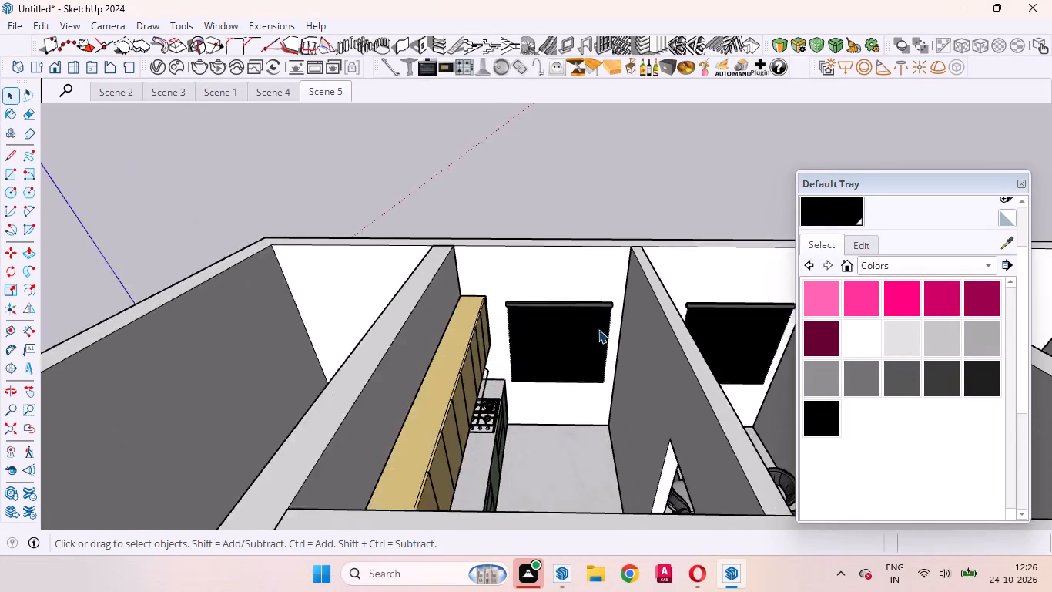
Examine the blinds in the kitchen, dining room and second bedroom, and the overall house layout from above.
scroll(500, 301, "up", 12)
middle_click_drag(541, 432, 402, 429)
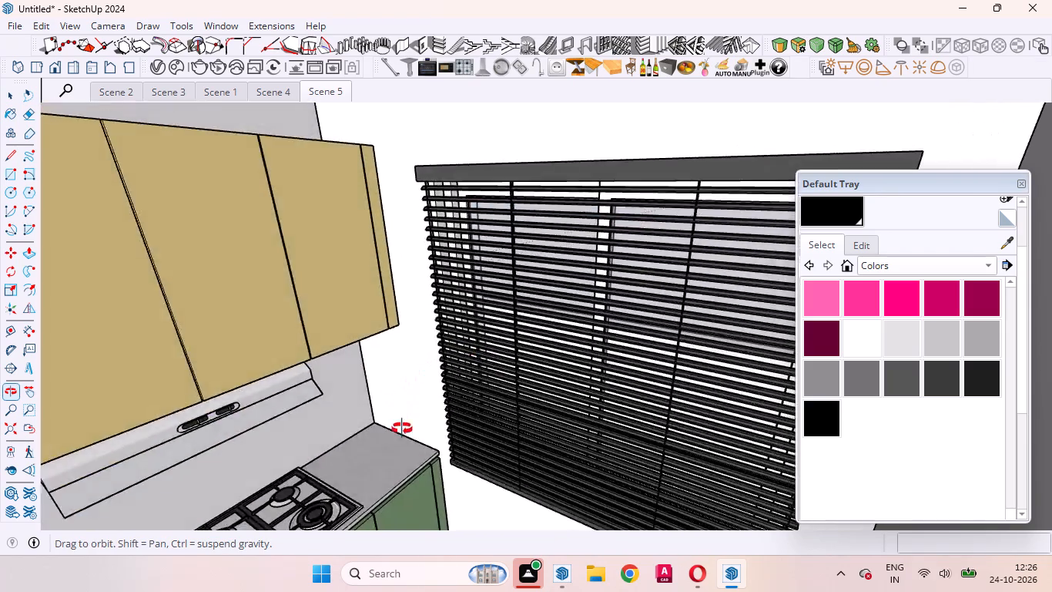
middle_click_drag(402, 429, 451, 433)
scroll(512, 286, "down", 20)
scroll(512, 286, "down", 4)
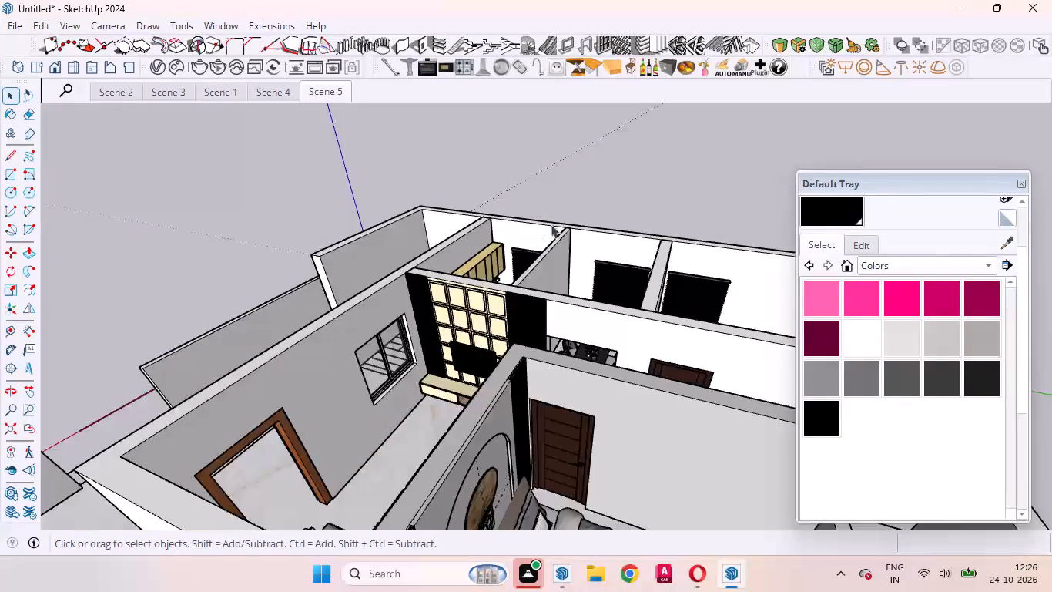
middle_click_drag(668, 291, 601, 469)
scroll(600, 469, "up", 1)
scroll(466, 275, "down", 9)
scroll(648, 251, "up", 9)
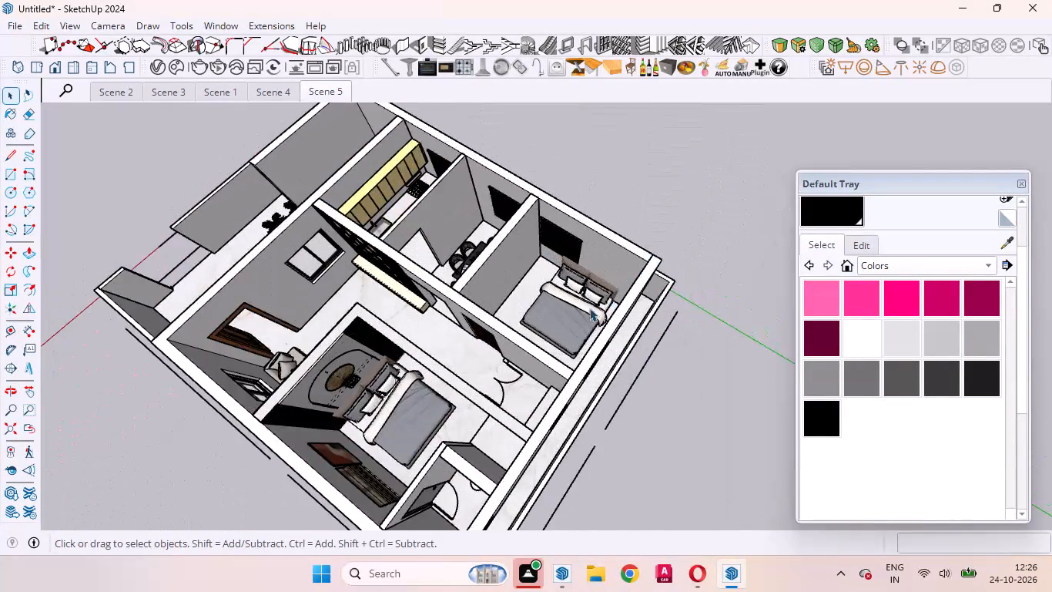
scroll(589, 308, "up", 2)
scroll(588, 265, "down", 6)
scroll(484, 274, "up", 4)
scroll(692, 246, "down", 3)
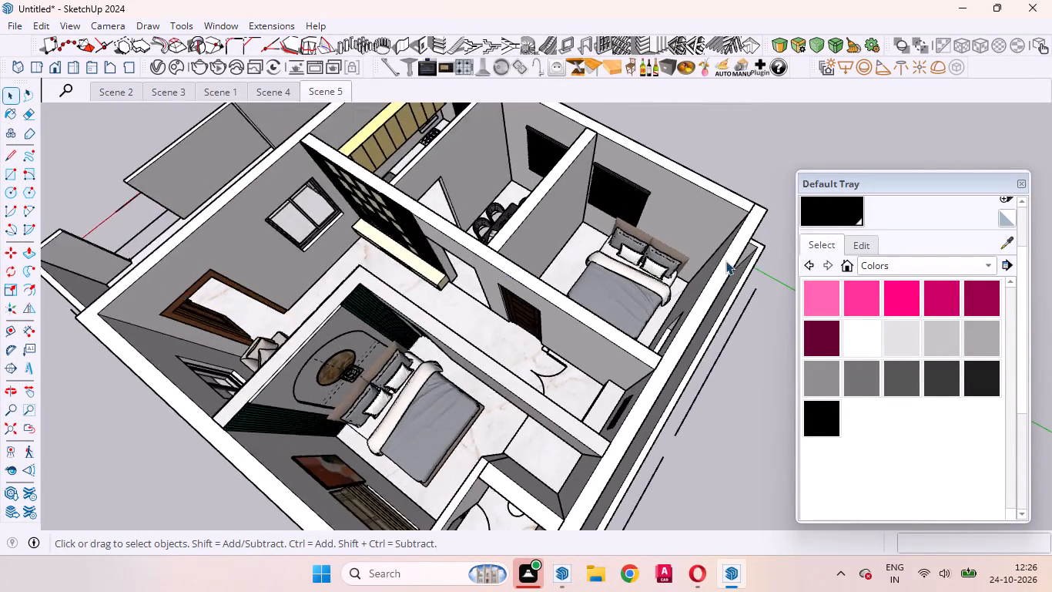
scroll(725, 261, "down", 2)
scroll(625, 190, "up", 10)
middle_click_drag(630, 316, 760, 252)
Open the dining room window blinds for editing and paint one slat in their upper part white.
scroll(535, 217, "up", 6)
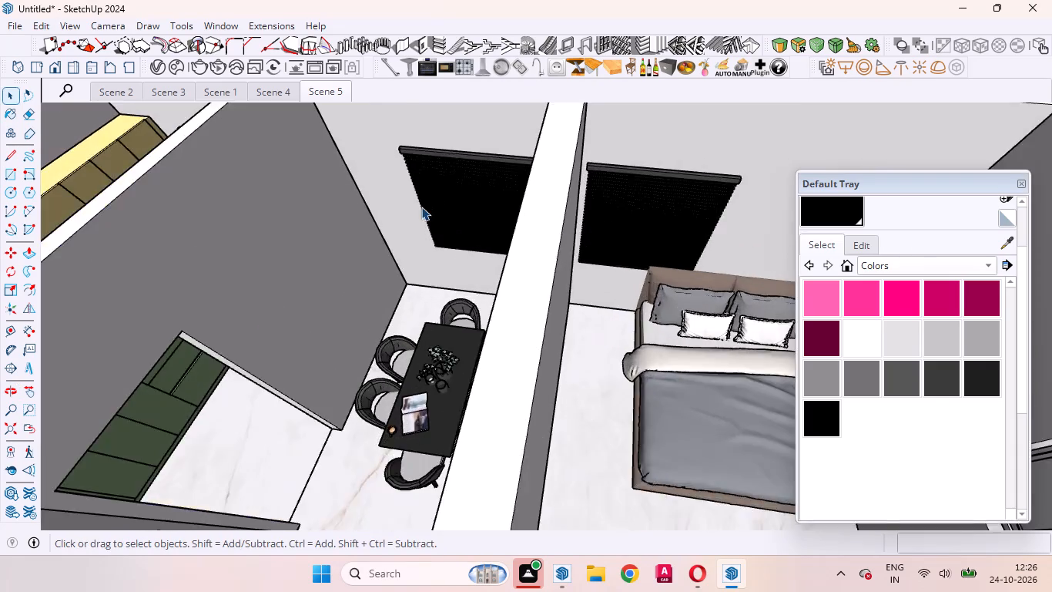
scroll(421, 207, "up", 8)
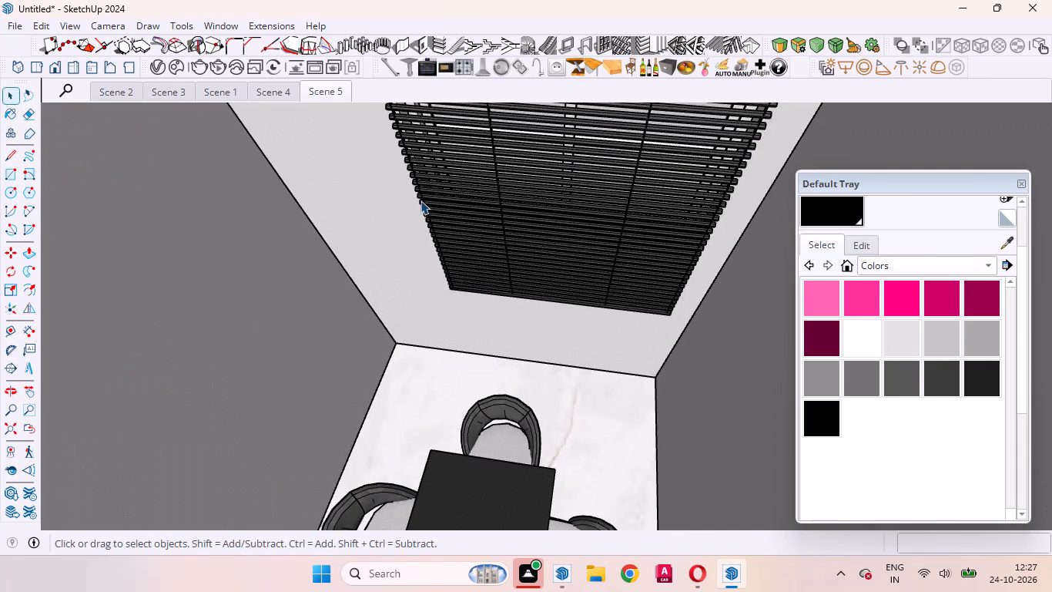
scroll(459, 189, "up", 11)
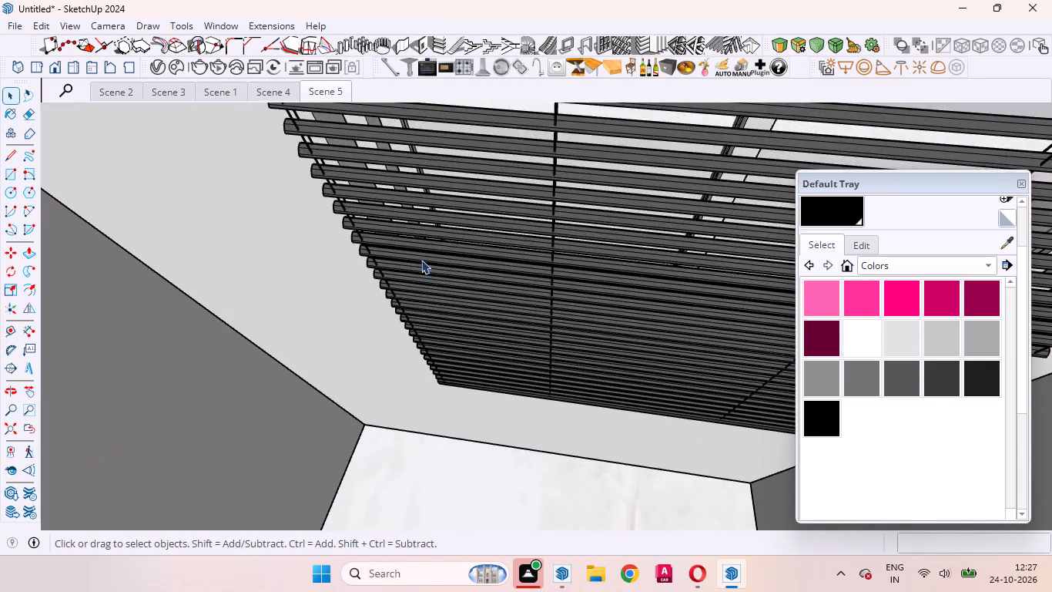
middle_click_drag(421, 260, 453, 167)
middle_click(453, 167)
scroll(447, 251, "down", 5)
scroll(470, 107, "up", 10)
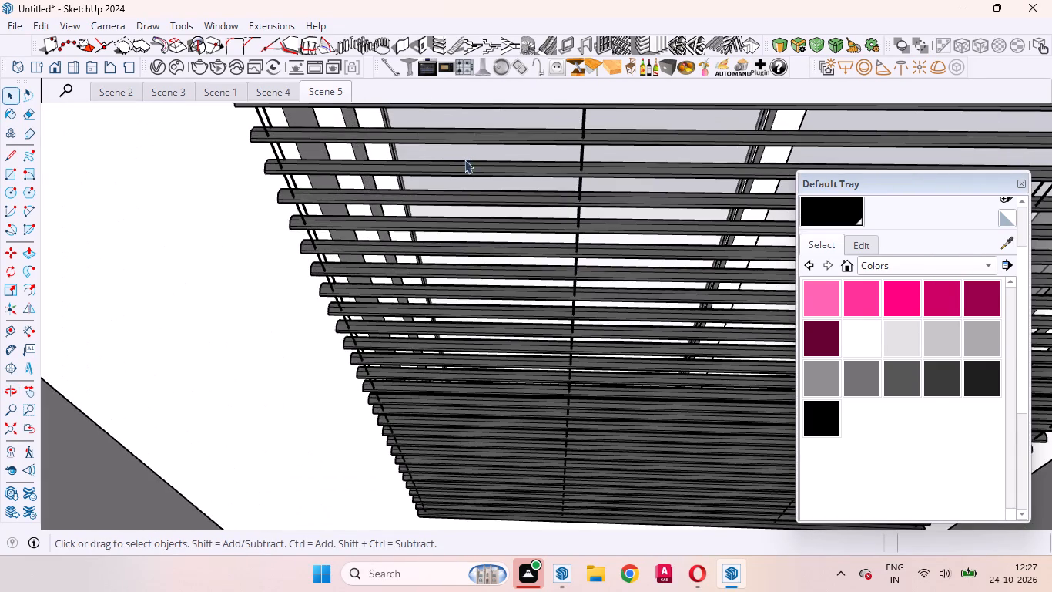
triple_click(467, 171)
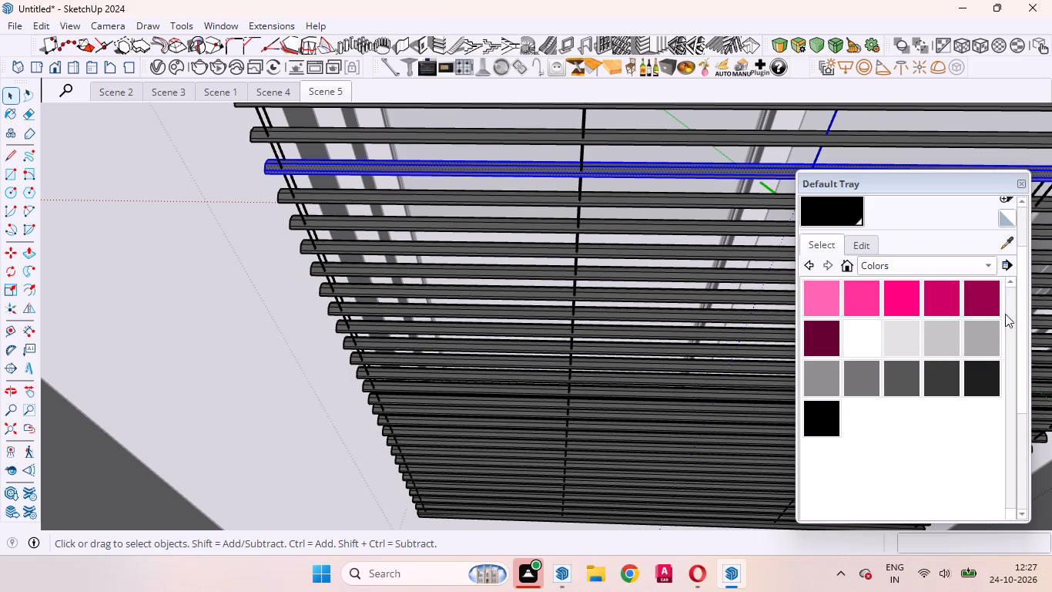
left_click(867, 332)
left_click(529, 173)
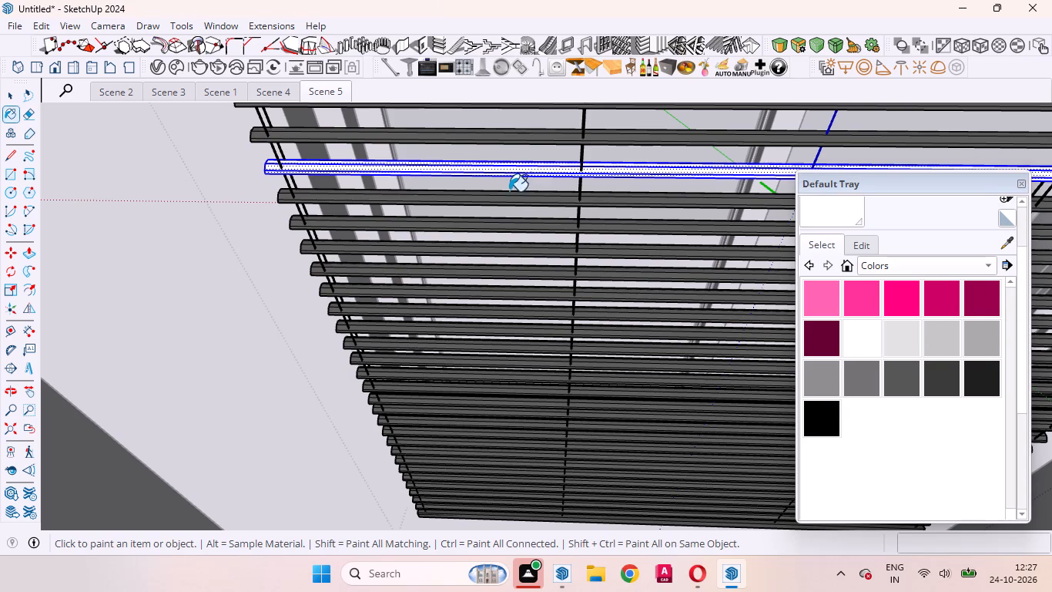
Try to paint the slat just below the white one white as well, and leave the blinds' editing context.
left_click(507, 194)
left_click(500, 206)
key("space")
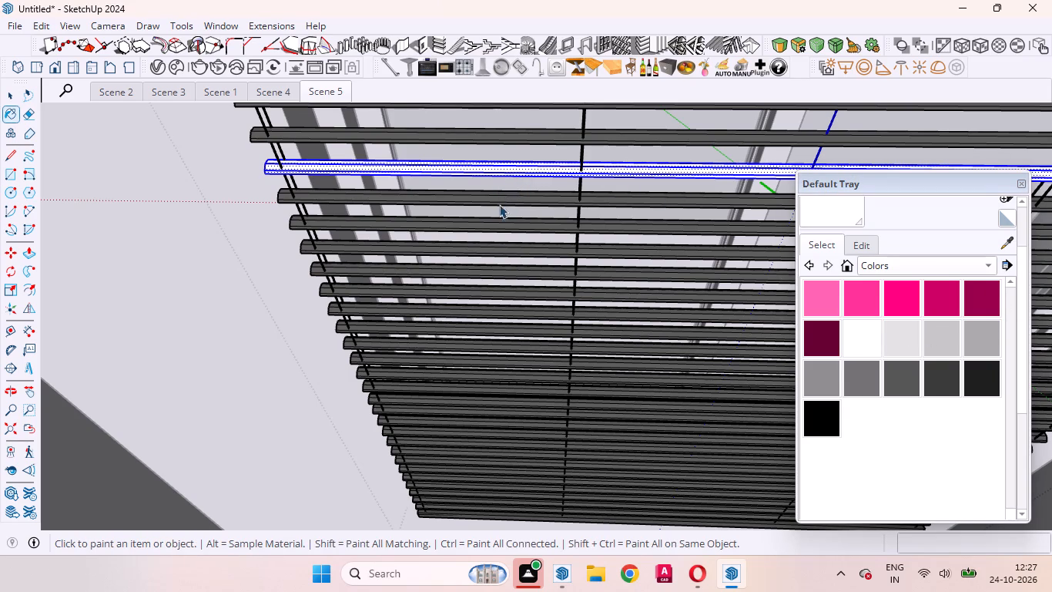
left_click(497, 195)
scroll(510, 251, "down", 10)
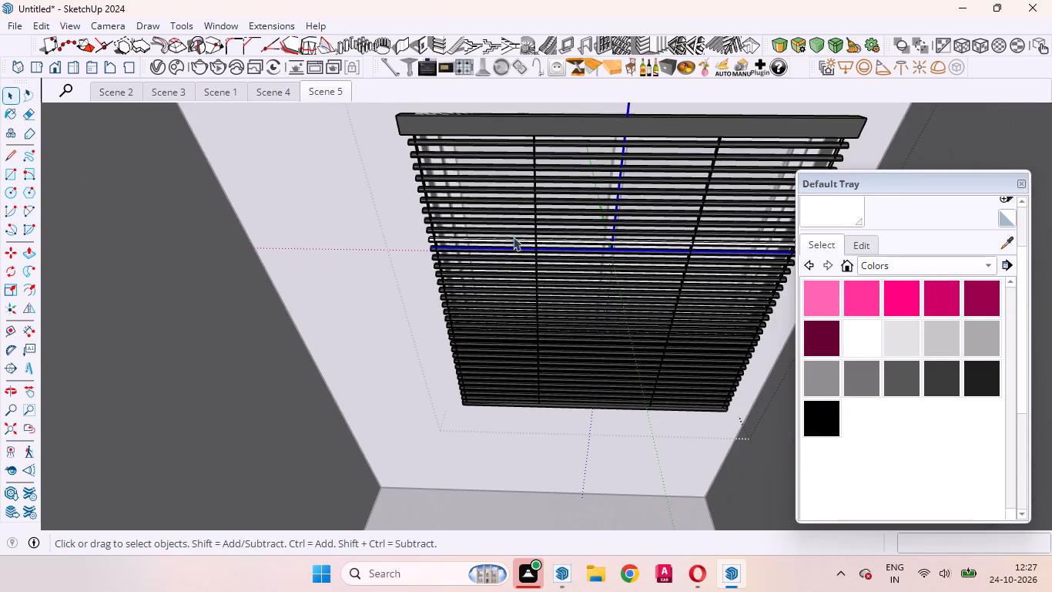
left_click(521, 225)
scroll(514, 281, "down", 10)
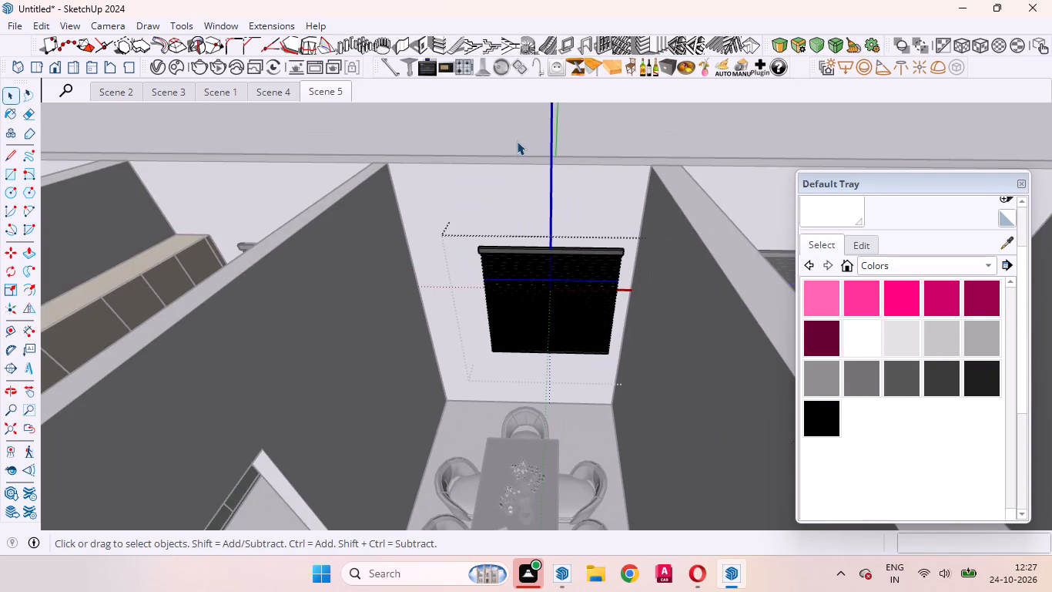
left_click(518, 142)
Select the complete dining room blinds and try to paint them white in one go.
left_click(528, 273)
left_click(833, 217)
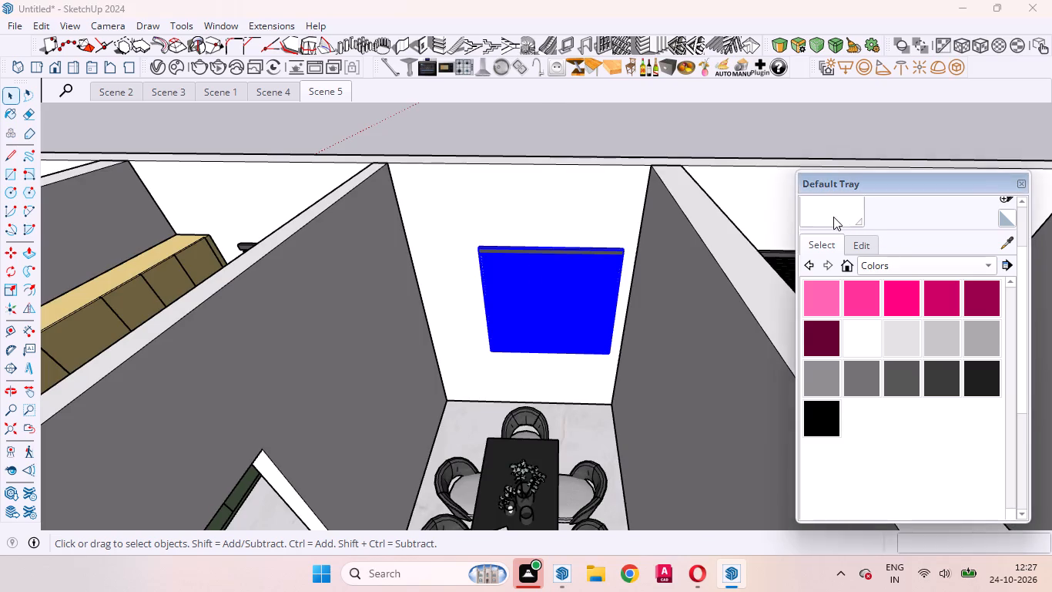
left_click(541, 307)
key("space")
Open the headrail of the dining room blinds for editing and paint its front and top faces white.
scroll(537, 278, "up", 7)
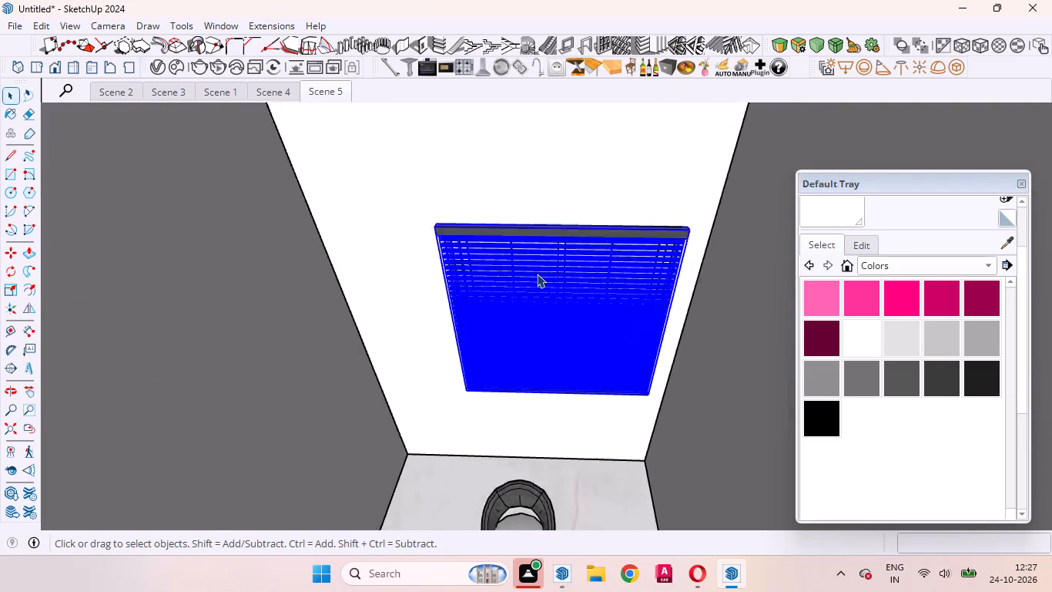
scroll(537, 274, "up", 4)
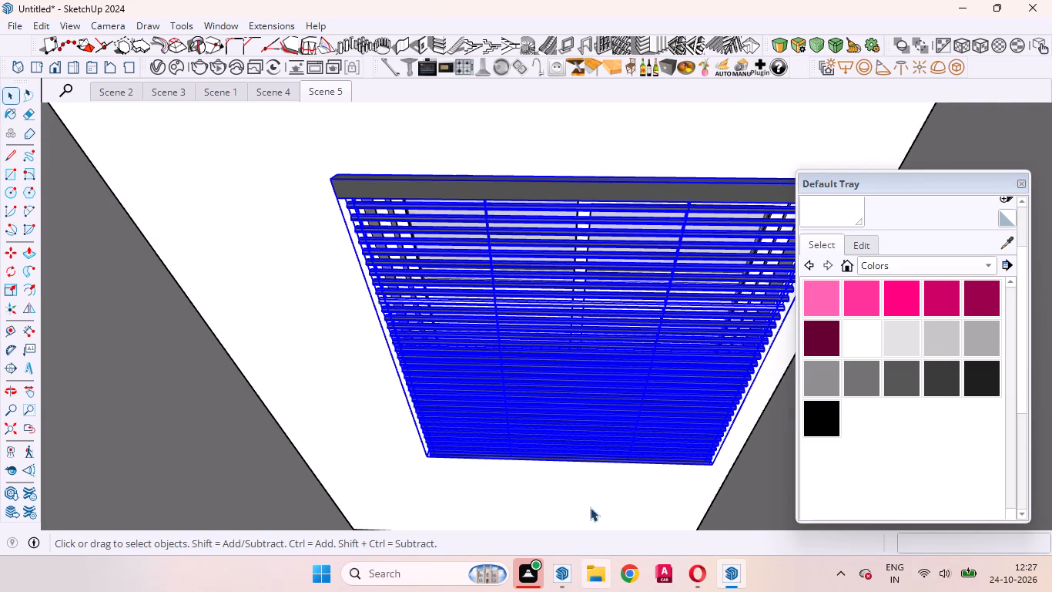
scroll(606, 349, "up", 5)
scroll(657, 336, "down", 20)
scroll(657, 336, "down", 2)
scroll(461, 365, "up", 10)
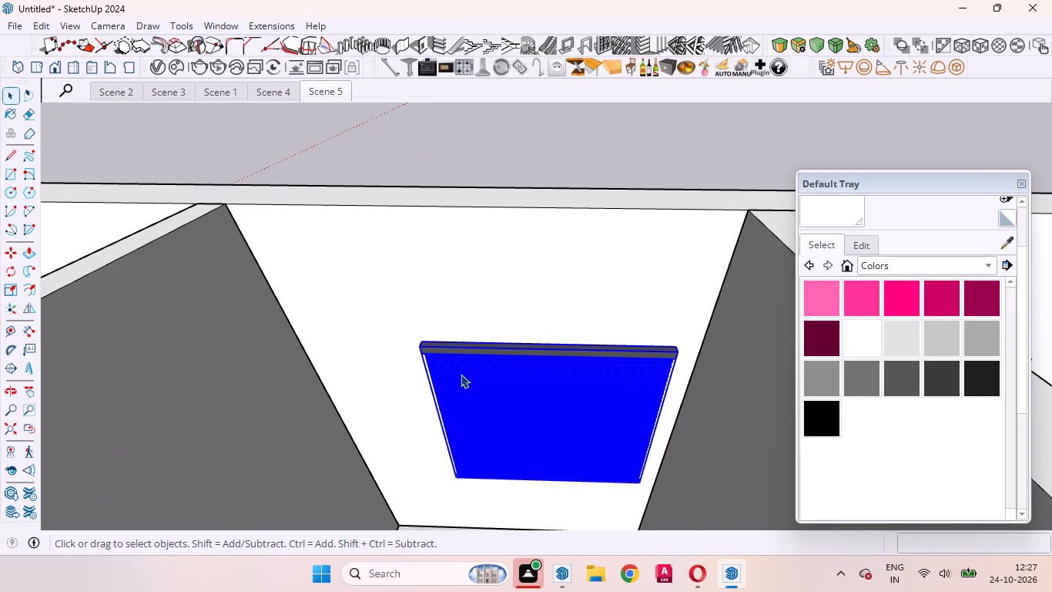
scroll(447, 389, "down", 6)
scroll(521, 381, "up", 3)
scroll(521, 381, "down", 3)
scroll(514, 381, "up", 15)
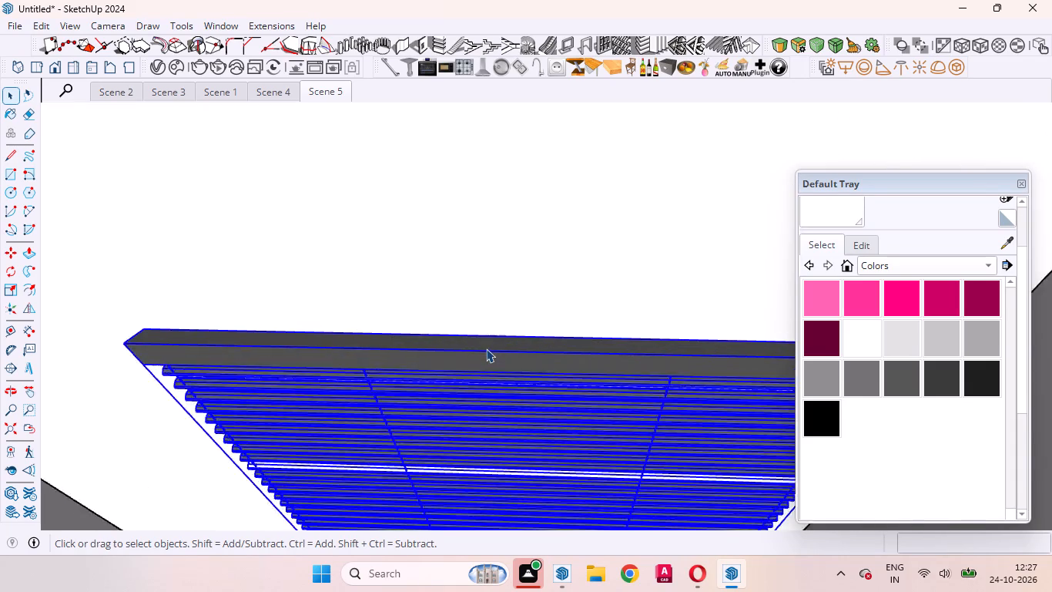
scroll(486, 348, "up", 5)
left_click(487, 355, "ctrl")
double_click(492, 362)
double_click(493, 371)
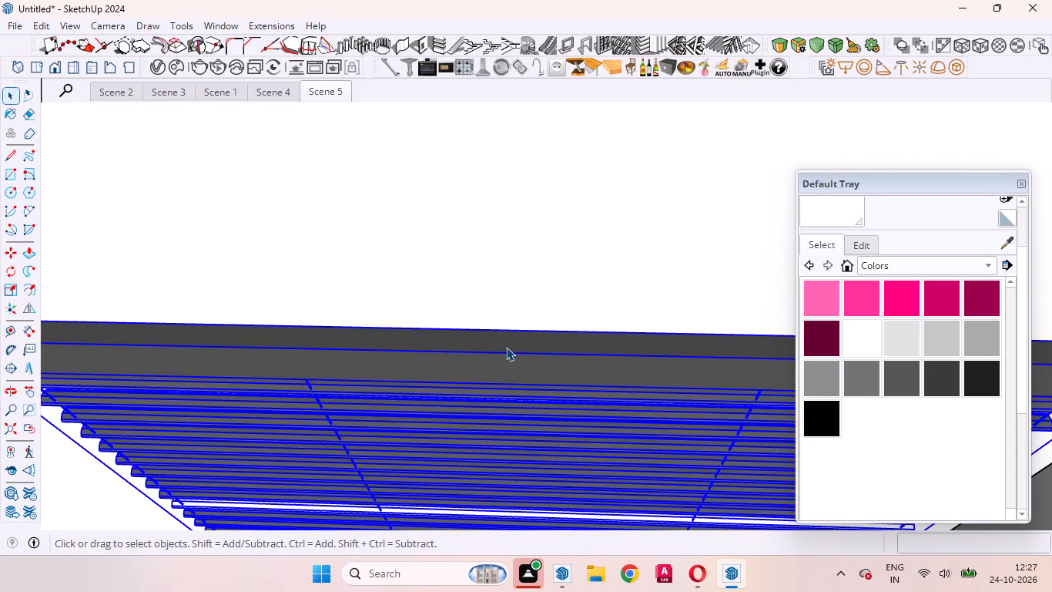
double_click(506, 347)
double_click(515, 368)
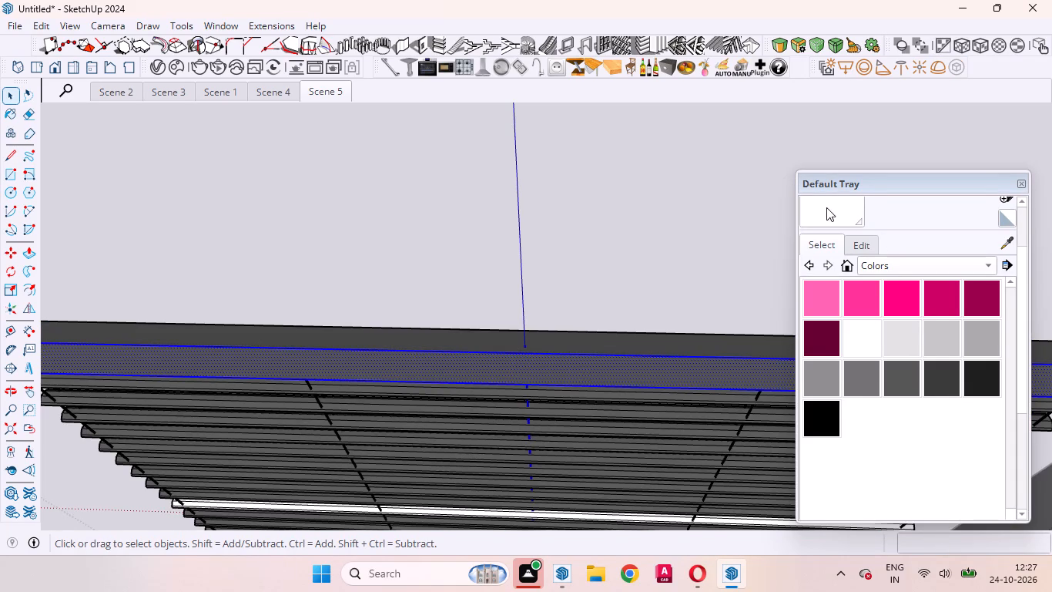
left_click(826, 207)
left_click(584, 385)
left_click(586, 344)
Paint the faces of the second slat below the dining room blinds' headrail white, including its lower edge.
scroll(566, 399, "up", 5)
middle_click_drag(560, 408, 626, 220)
scroll(581, 381, "up", 4)
middle_click_drag(562, 386, 571, 313)
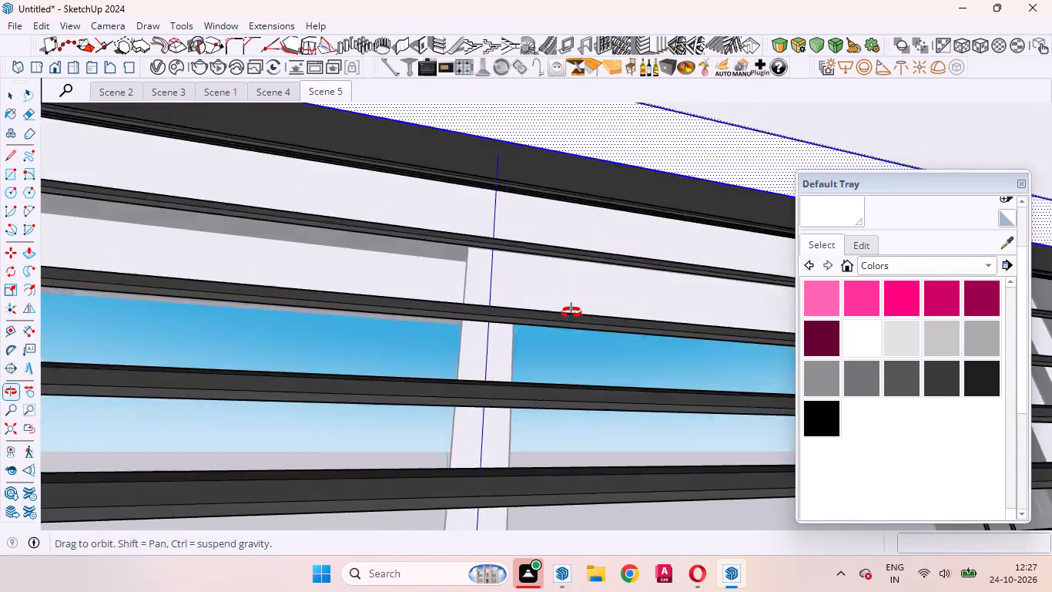
middle_click_drag(571, 313, 571, 316)
left_click(543, 191)
middle_click_drag(546, 288, 546, 378)
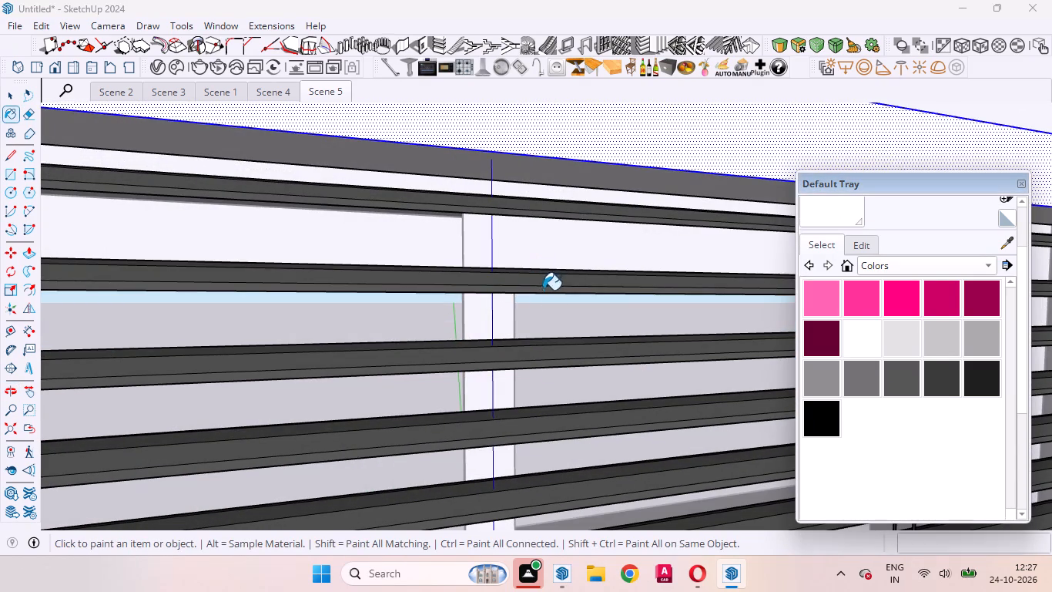
left_click(544, 290)
left_click(546, 284)
left_click(544, 277)
left_click(543, 267)
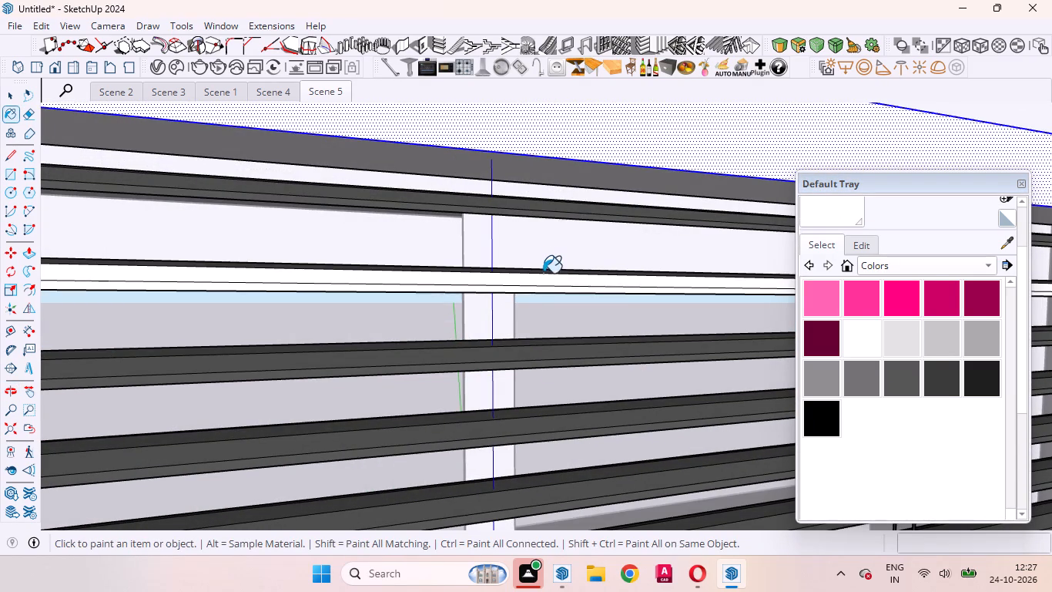
middle_click_drag(546, 312, 549, 396)
left_click(533, 452)
scroll(534, 452, "up", 9)
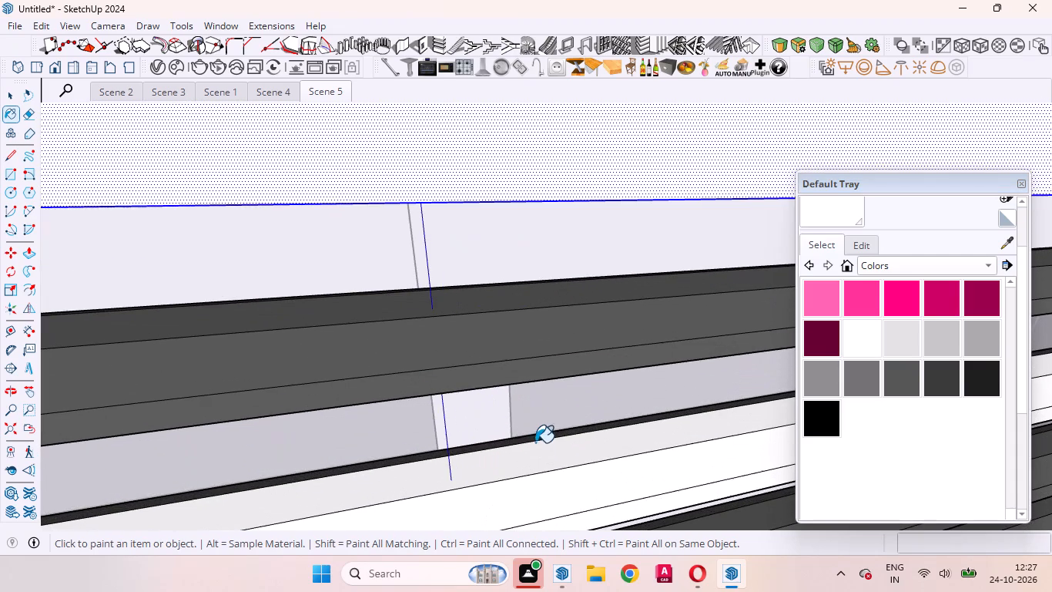
left_click(534, 436)
Paint the topmost slat directly under the headrail white, covering its front faces, thin upper edge and lower face.
left_click(531, 348)
left_click(531, 306)
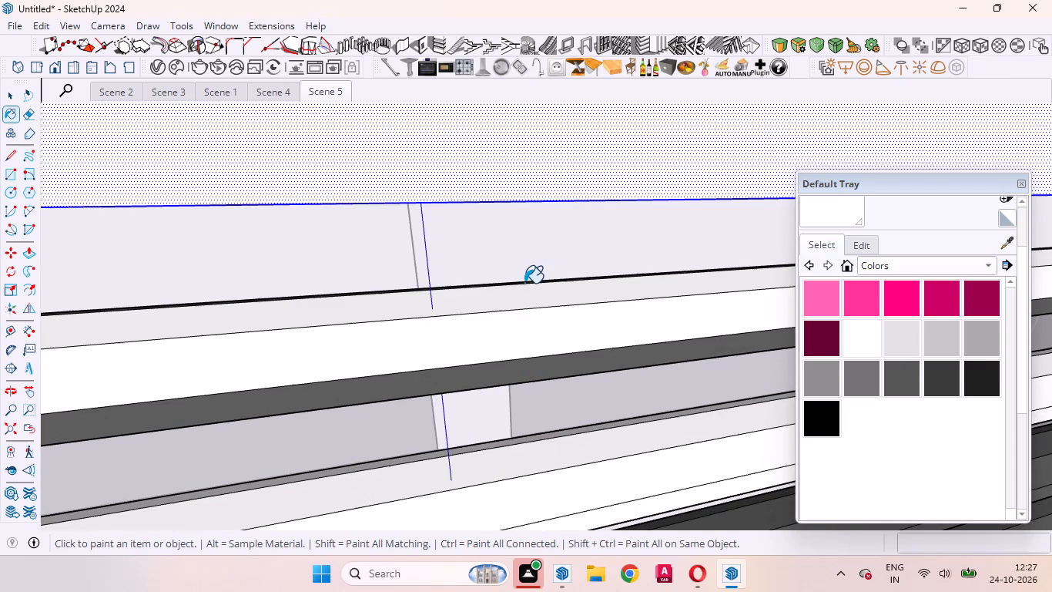
left_click(524, 281)
scroll(524, 280, "up", 8)
scroll(517, 323, "down", 3)
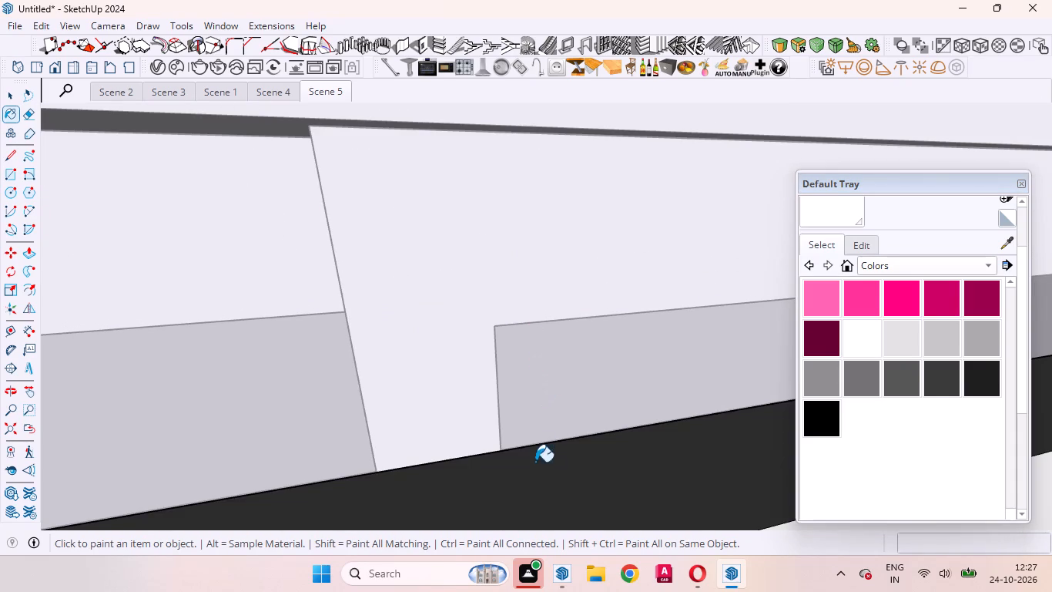
left_click(550, 486)
scroll(506, 348, "down", 12)
scroll(501, 375, "up", 5)
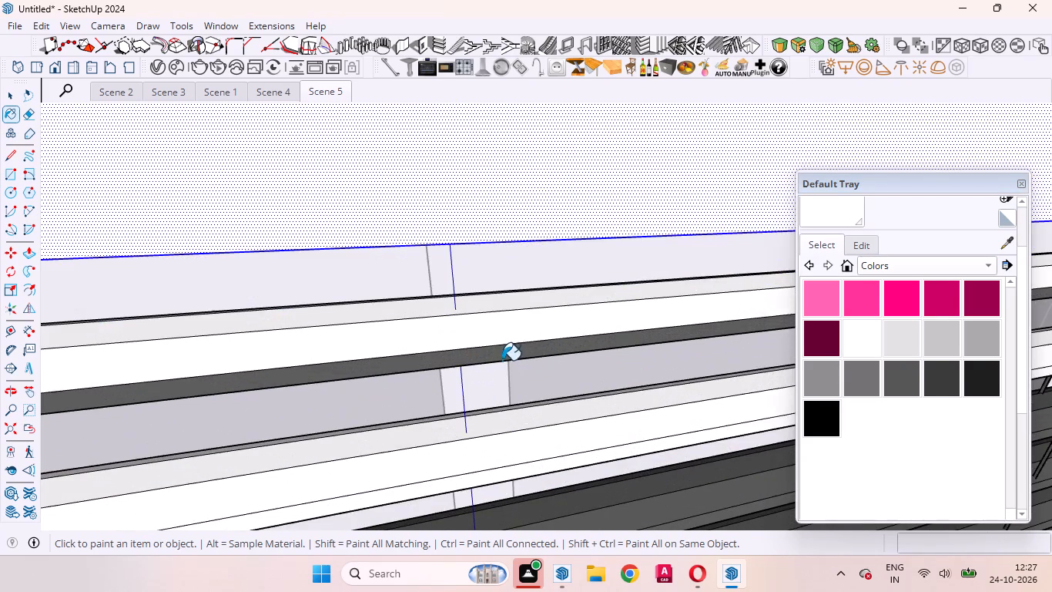
left_click(503, 358)
Paint the faces of the third slat from the top of the dining room blinds white.
scroll(512, 345, "down", 20)
scroll(512, 345, "down", 1)
scroll(478, 370, "up", 9)
left_click_drag(466, 351, 466, 329)
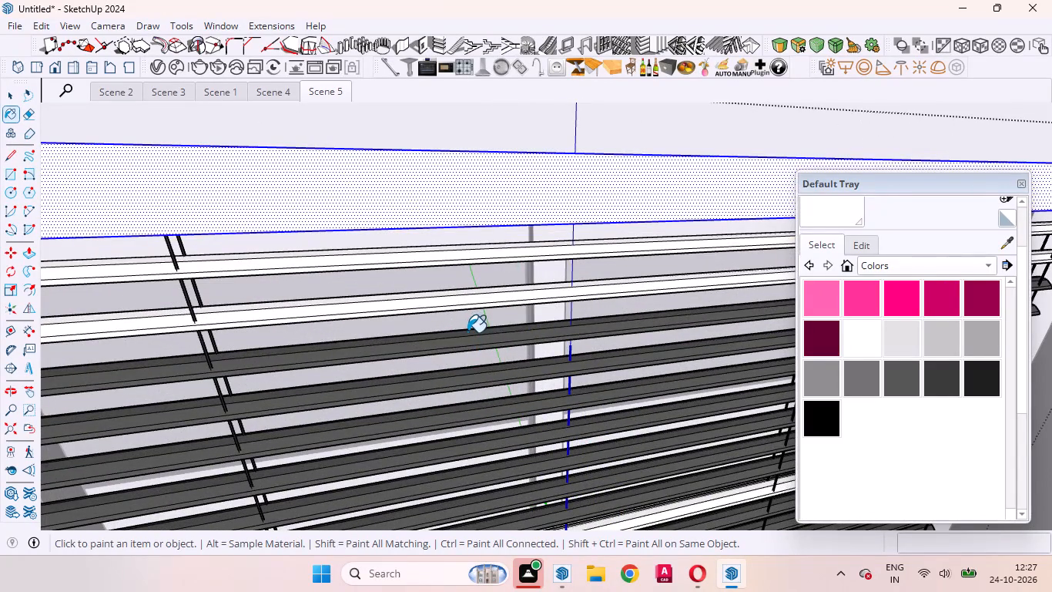
left_click(467, 332)
left_click(467, 345)
scroll(467, 352, "up", 5)
left_click(467, 351)
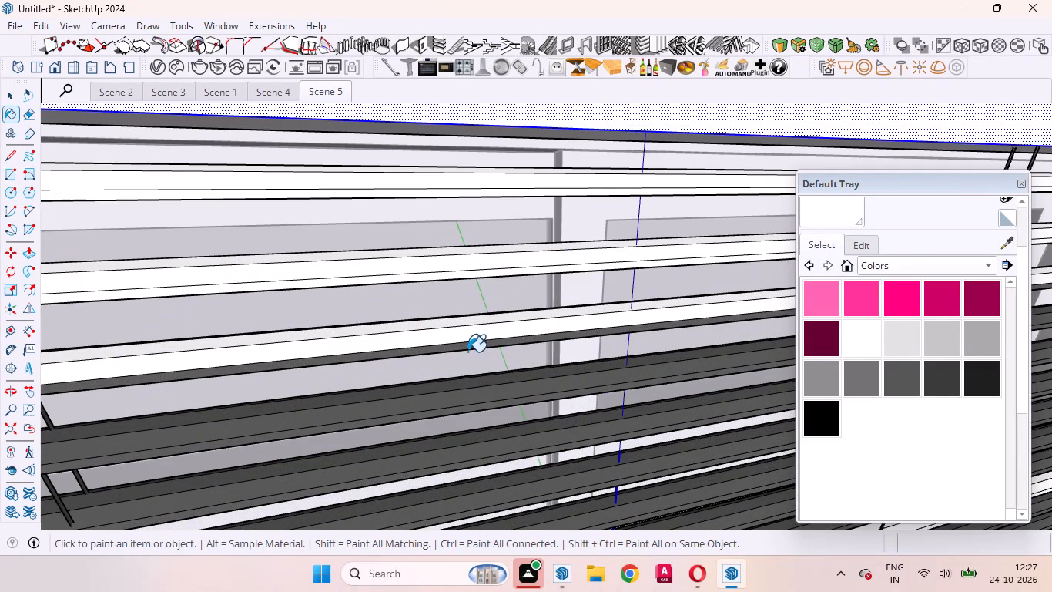
scroll(472, 392, "up", 5)
left_click(461, 311)
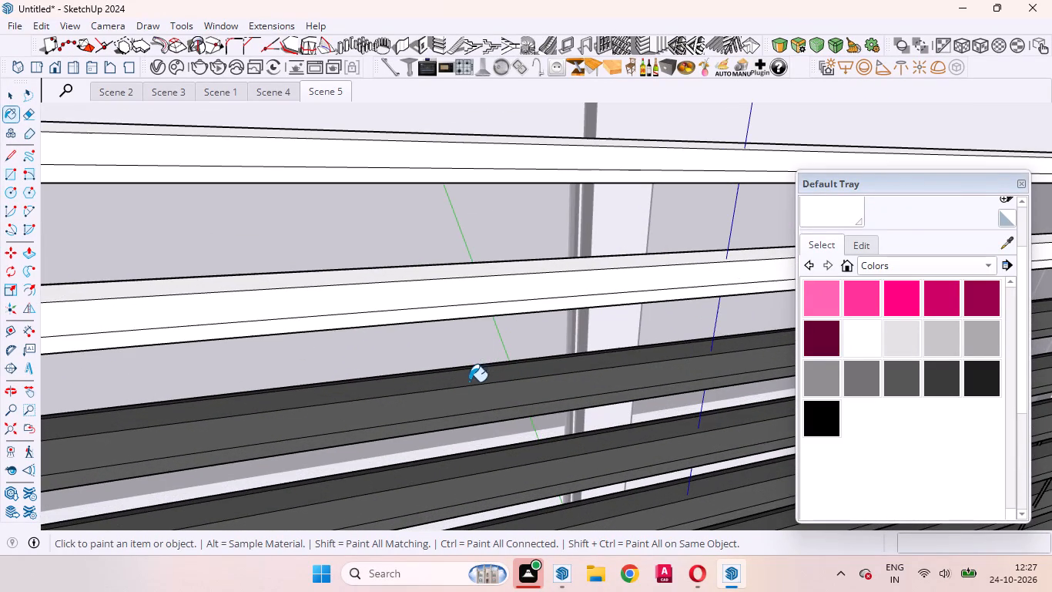
Paint the fourth slat from the top of the dining room blinds white, including its lower face and thin upper edge.
left_click(469, 382)
left_click(472, 399)
left_click(474, 427)
scroll(471, 416, "up", 3)
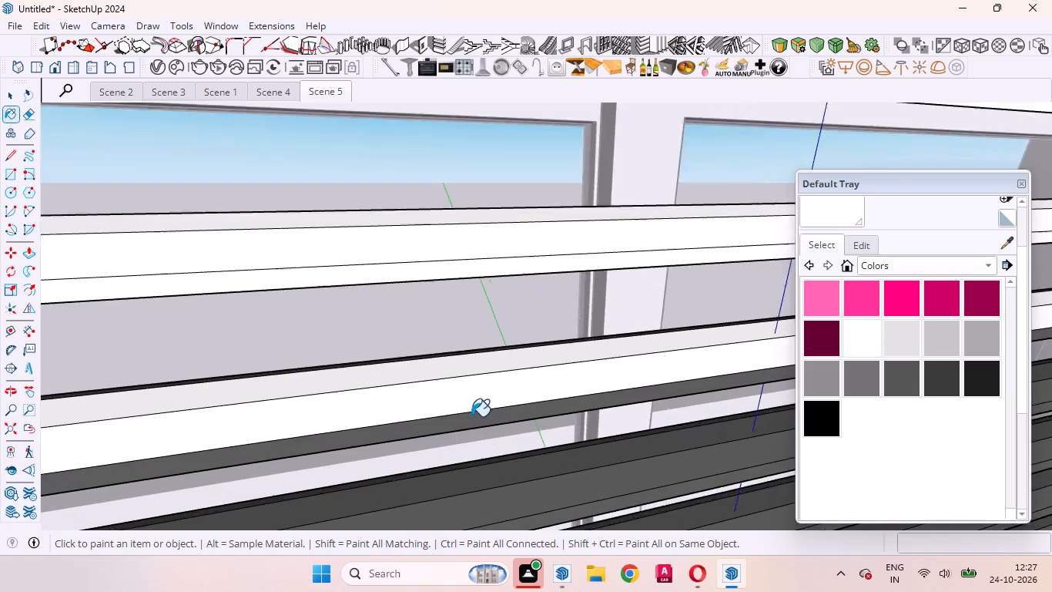
scroll(471, 416, "up", 6)
left_click(460, 422)
scroll(442, 328, "up", 5)
left_click(440, 294)
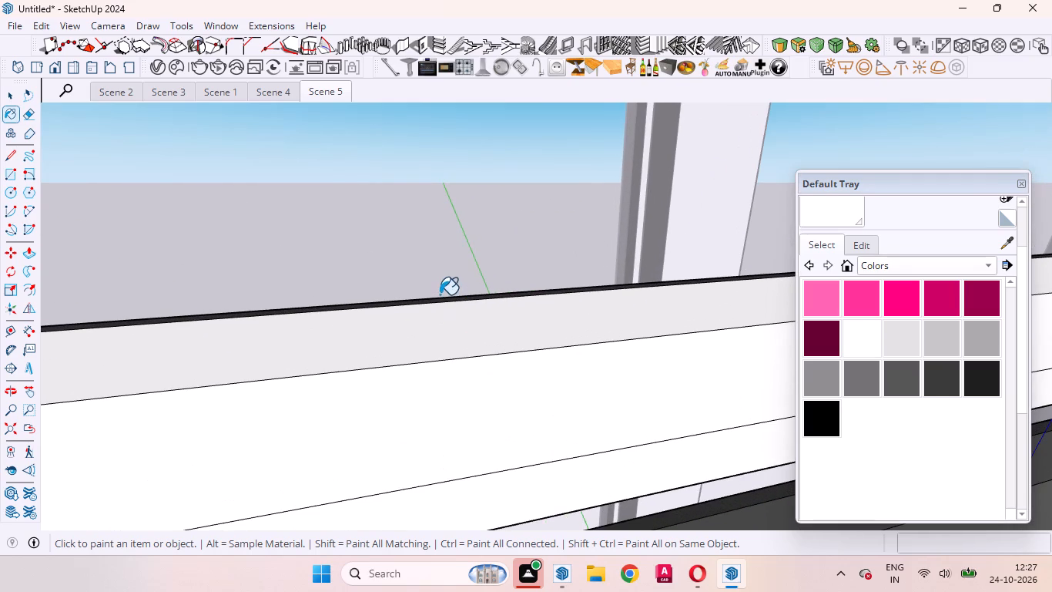
left_click(441, 303)
left_click(441, 301)
scroll(436, 300, "up", 7)
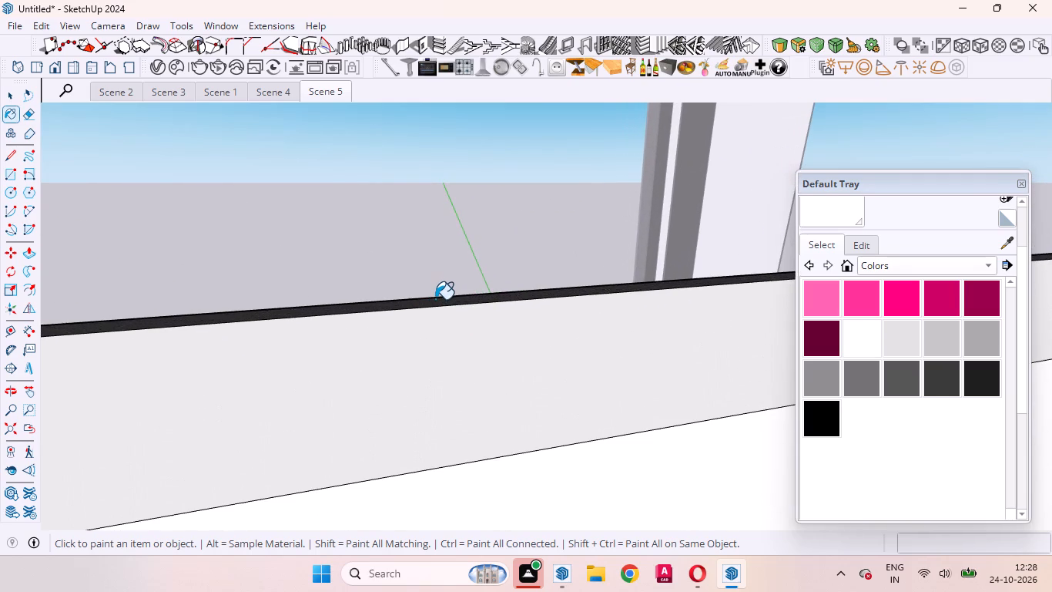
left_click(435, 300)
scroll(441, 304, "down", 20)
scroll(441, 304, "down", 5)
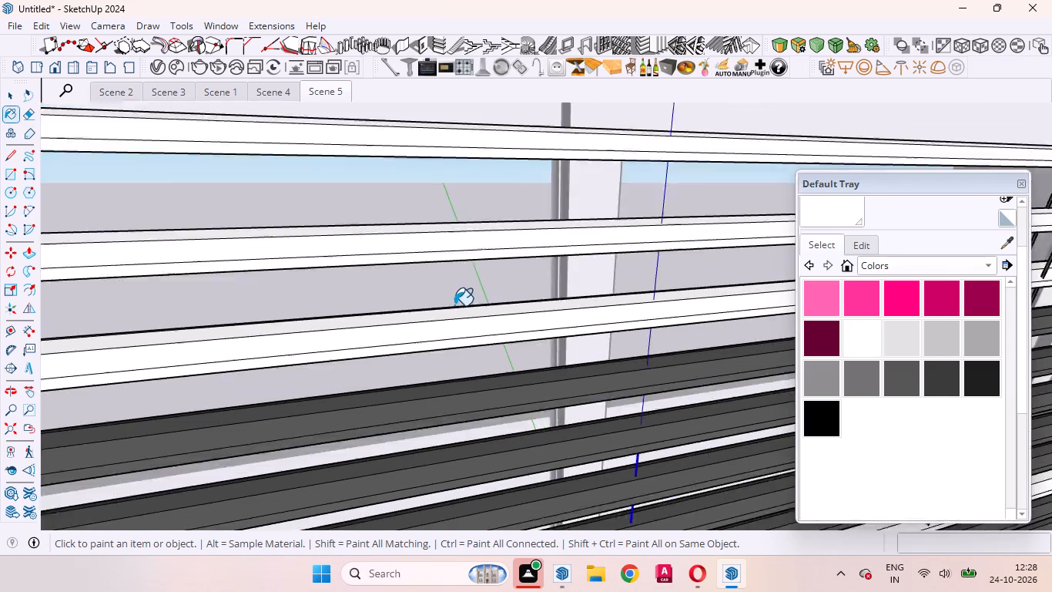
scroll(454, 305, "down", 1)
scroll(491, 381, "up", 5)
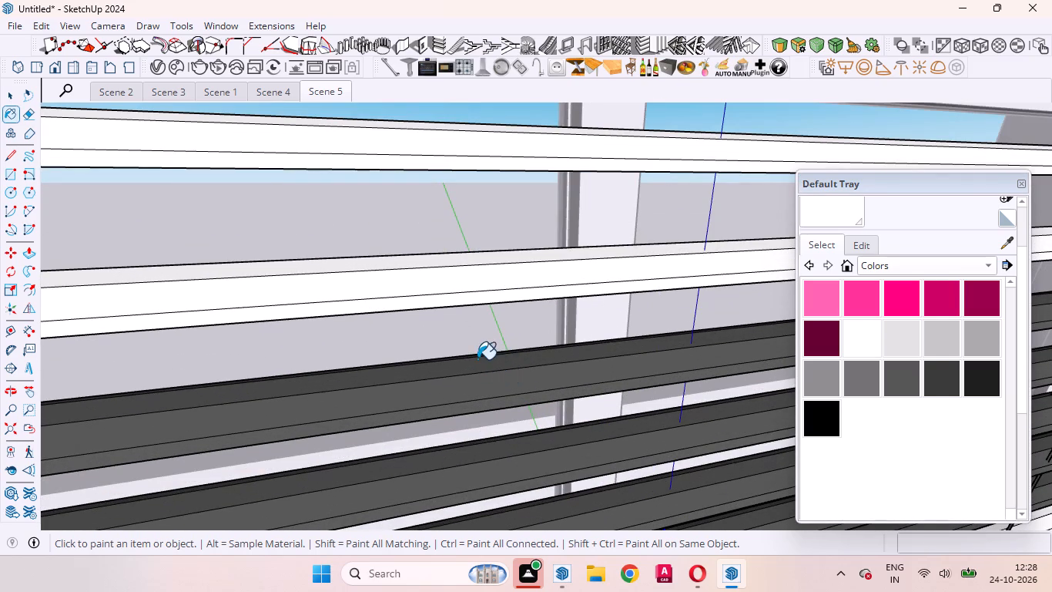
Paint the faces of the fifth slat from the top of the dining room blinds white, including its thin upper edge.
left_click(477, 359)
left_click(481, 388)
left_click(484, 409)
scroll(475, 355, "up", 3)
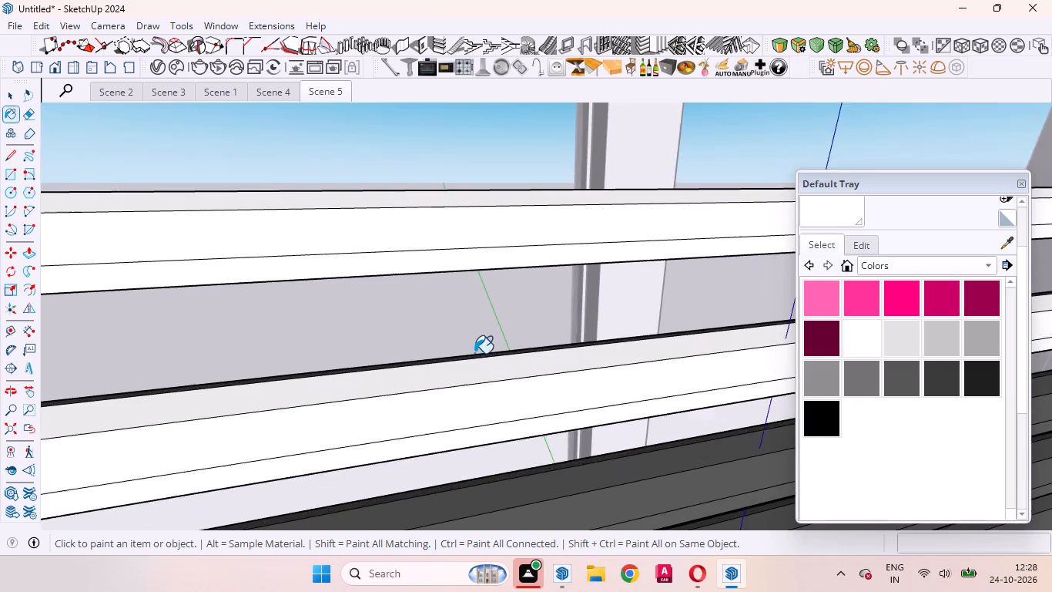
scroll(474, 353, "up", 4)
left_click(466, 372)
Paint the front and rear dark ladder cords in the middle of the dining room blinds white.
scroll(493, 341, "down", 16)
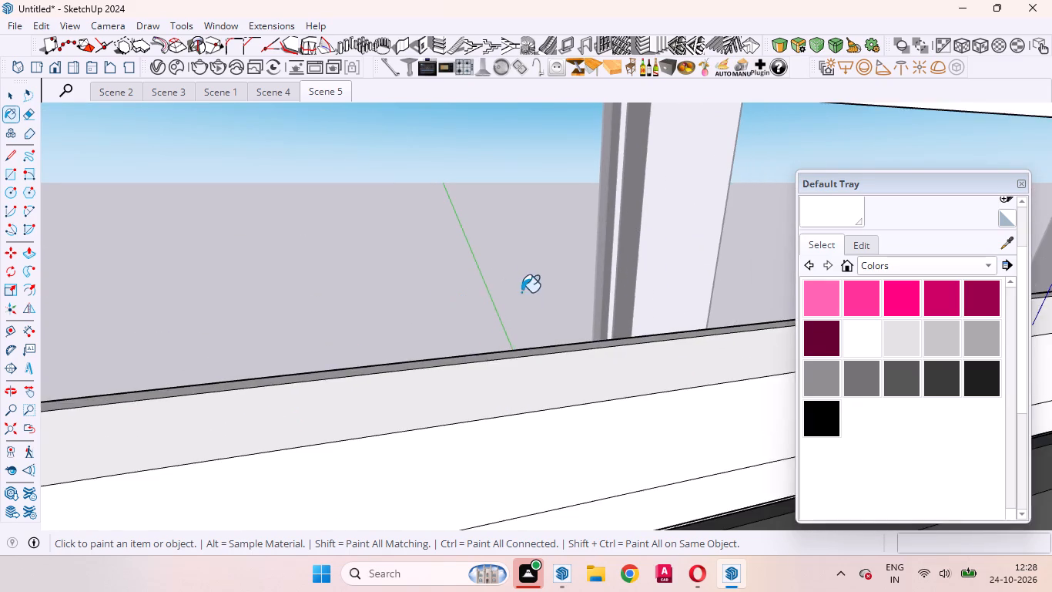
scroll(519, 328, "down", 20)
scroll(519, 328, "down", 1)
scroll(401, 264, "up", 12)
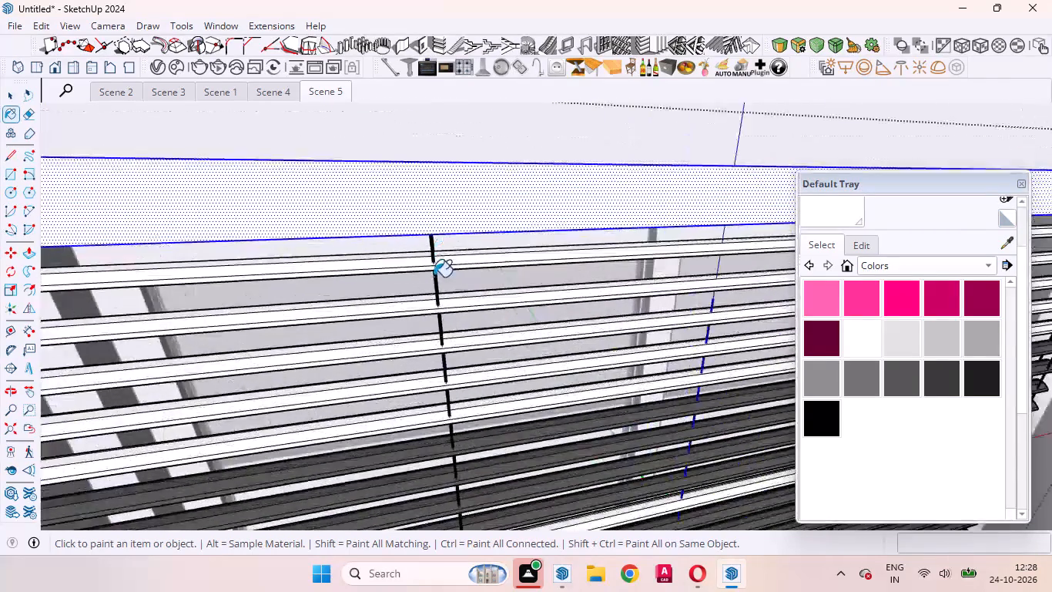
scroll(434, 277, "up", 8)
left_click(447, 278)
scroll(448, 267, "up", 7)
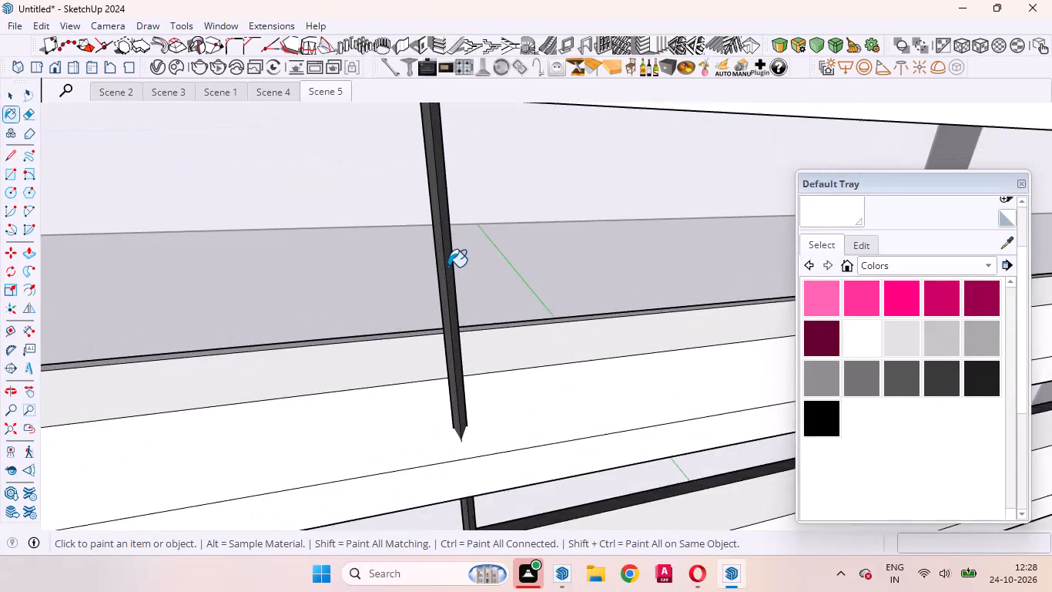
scroll(448, 267, "up", 2)
left_click(448, 264)
left_click(433, 255)
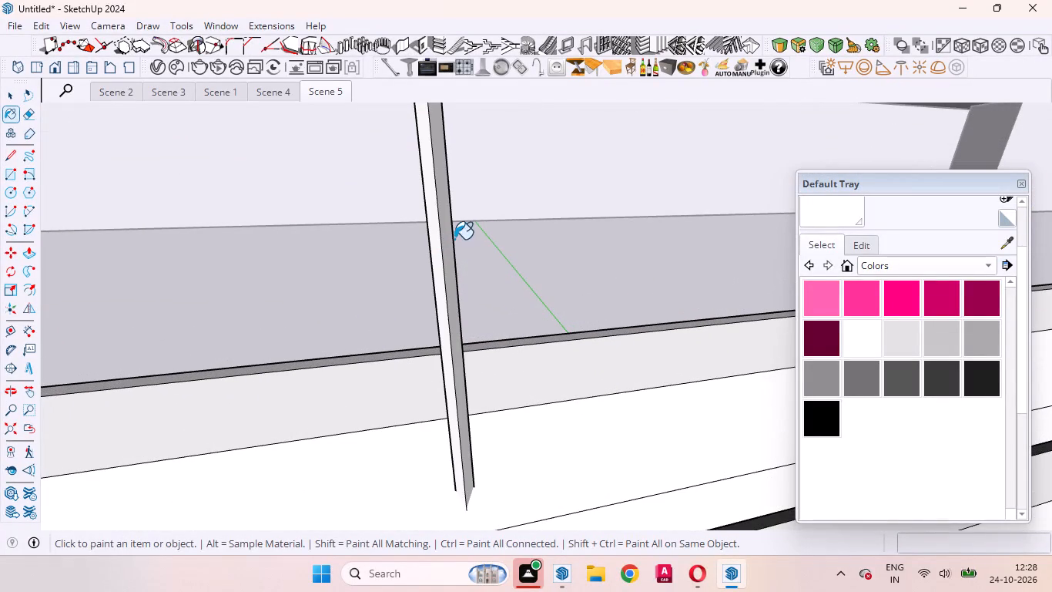
middle_click_drag(467, 267, 429, 288)
left_click(237, 314)
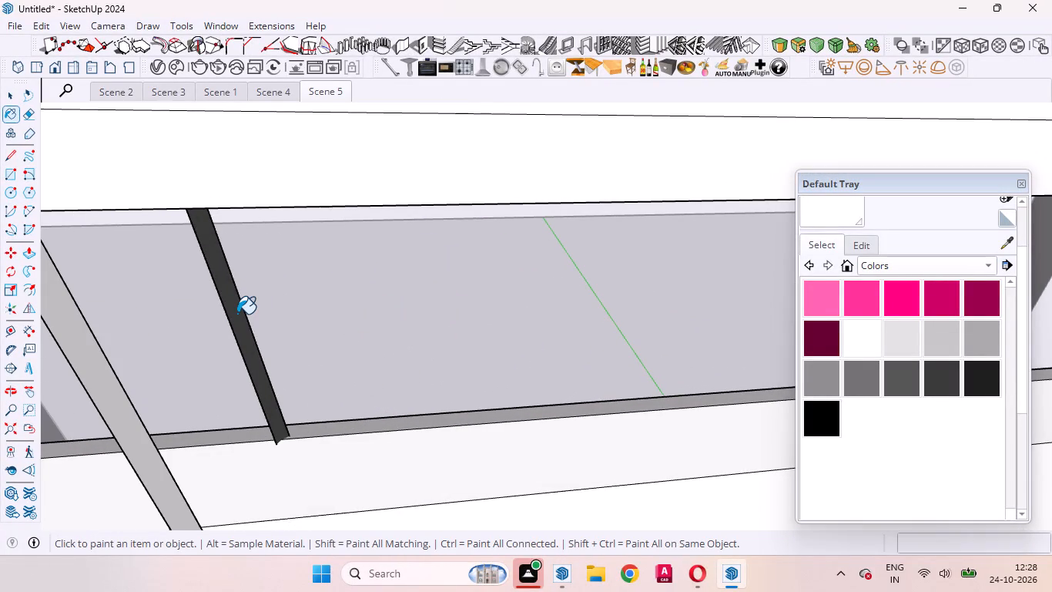
Paint the front and rear ladder cords at the left end of the dining room blinds white.
scroll(357, 322, "down", 10)
scroll(336, 286, "up", 10)
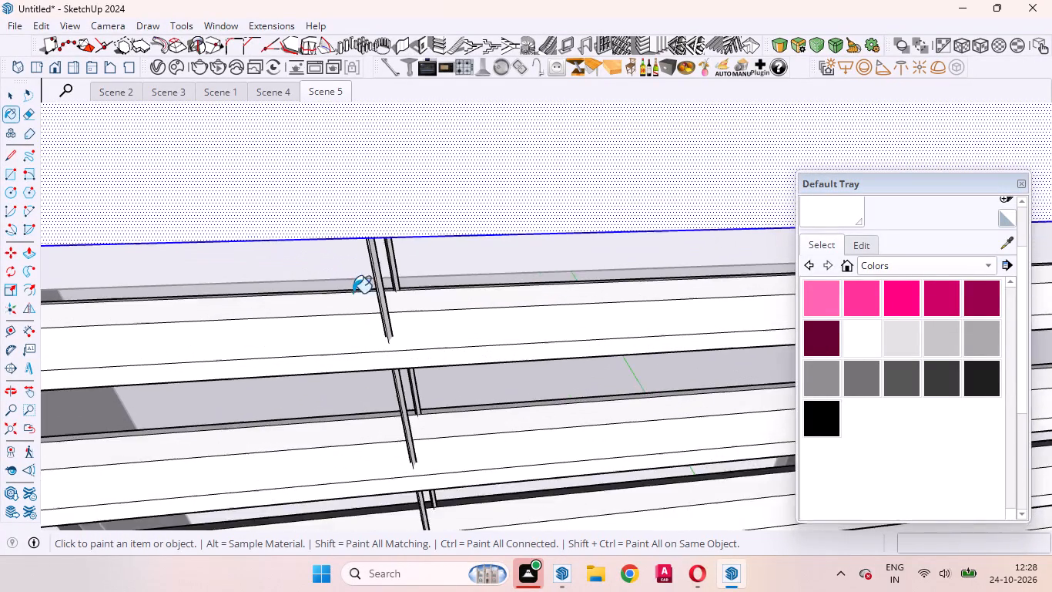
scroll(379, 308, "down", 11)
scroll(390, 462, "up", 14)
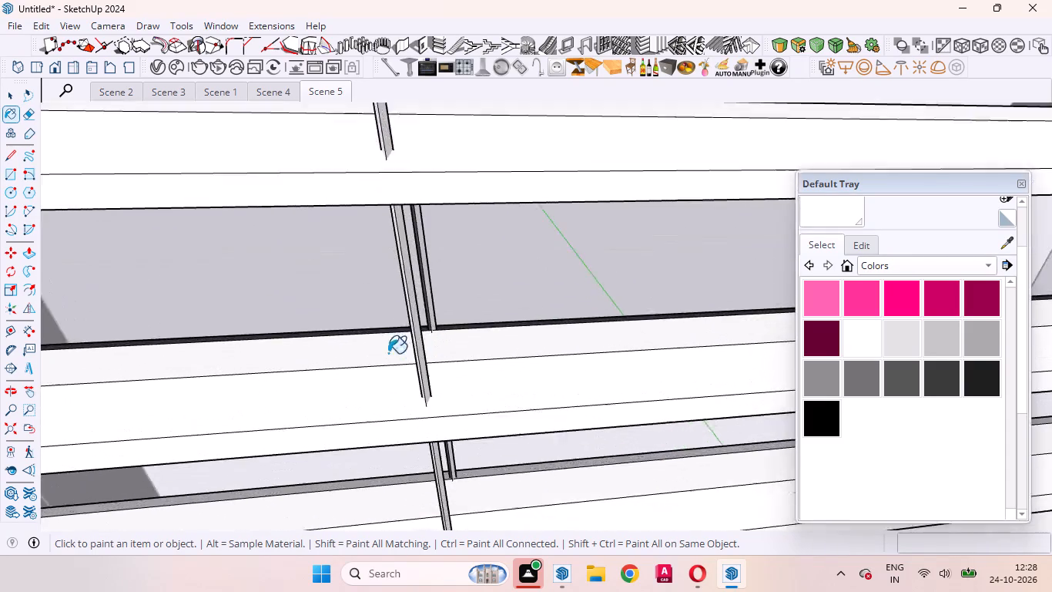
scroll(388, 353, "up", 6)
scroll(419, 344, "down", 20)
scroll(419, 344, "down", 5)
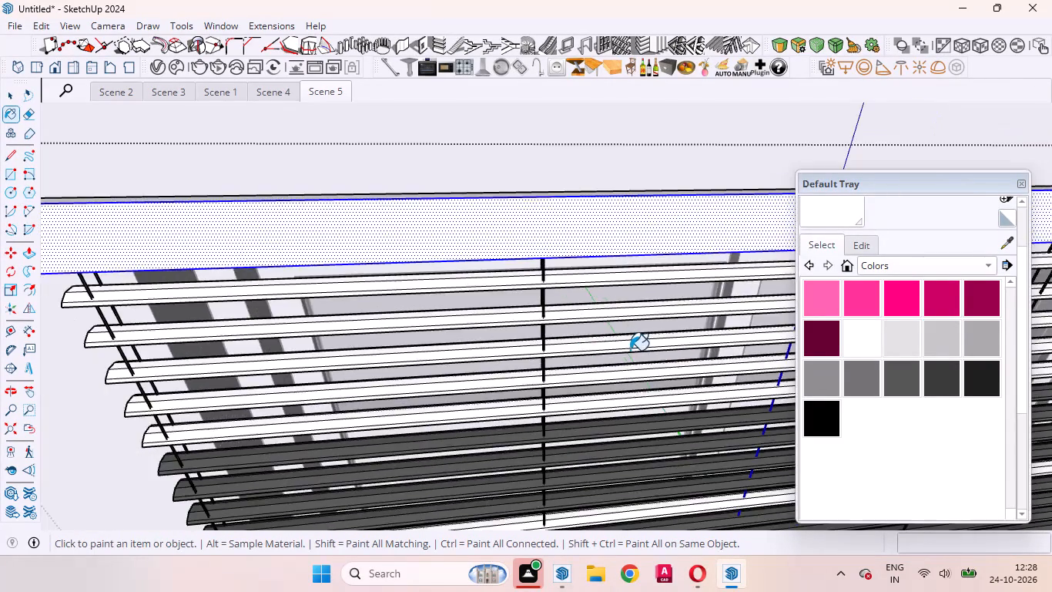
scroll(629, 348, "down", 4)
scroll(325, 335, "up", 14)
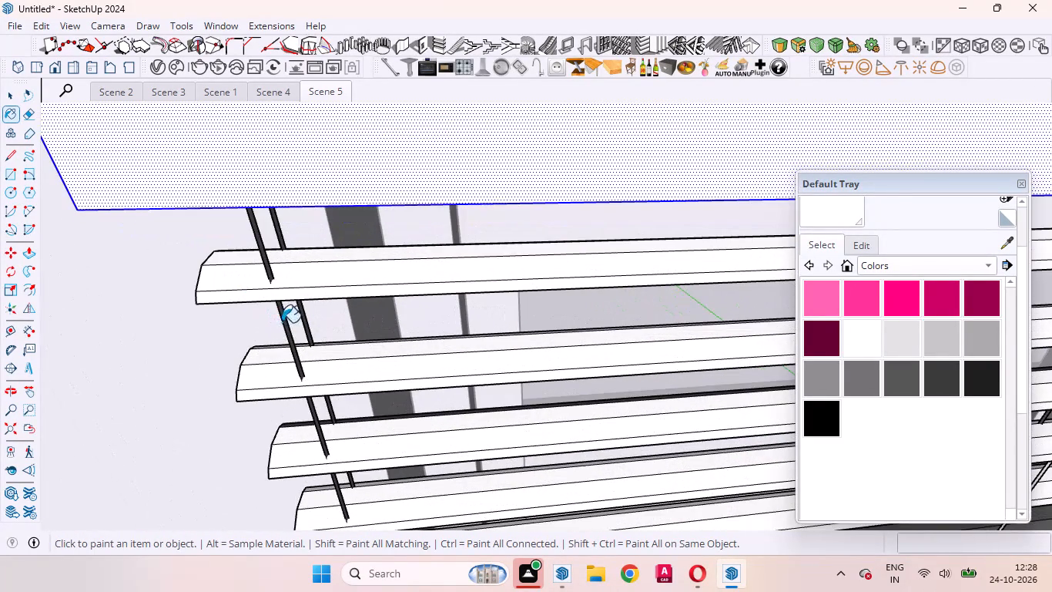
left_click(283, 319)
scroll(286, 321, "up", 8)
left_click(287, 321)
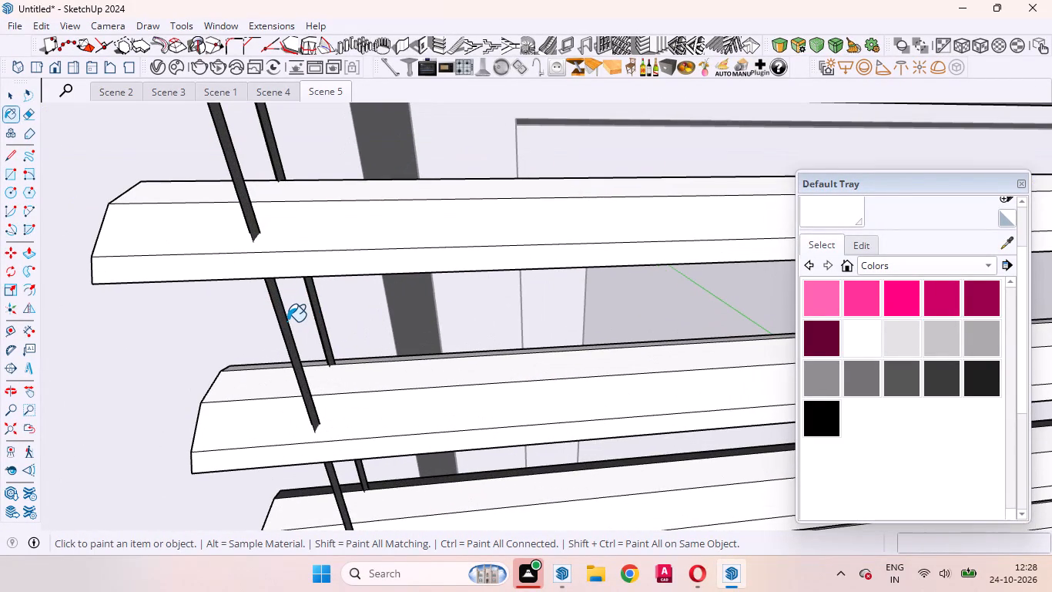
scroll(286, 321, "up", 8)
left_click(276, 306)
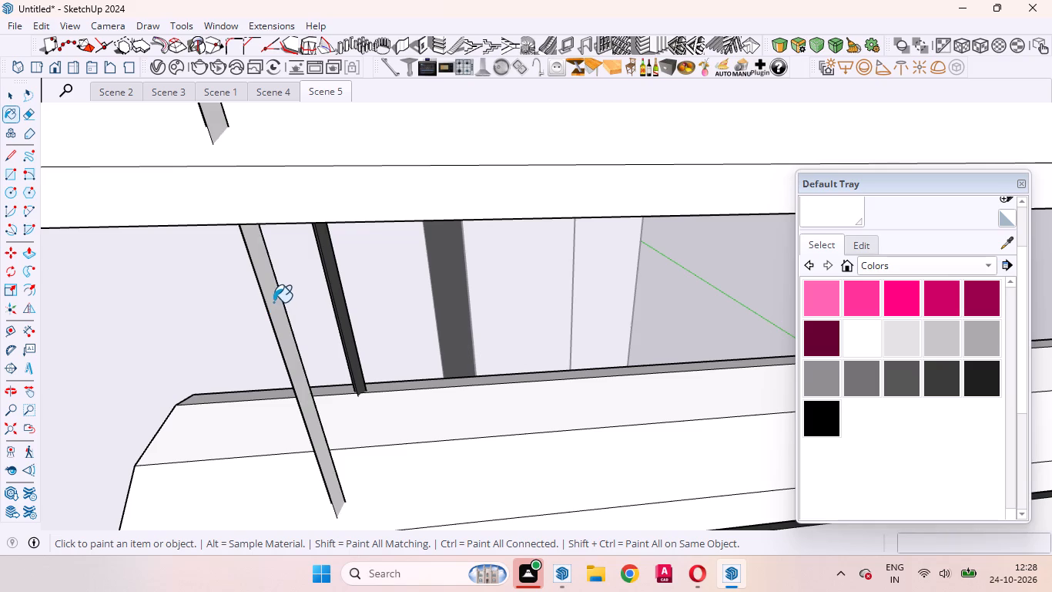
scroll(299, 304, "down", 5)
left_click(324, 298)
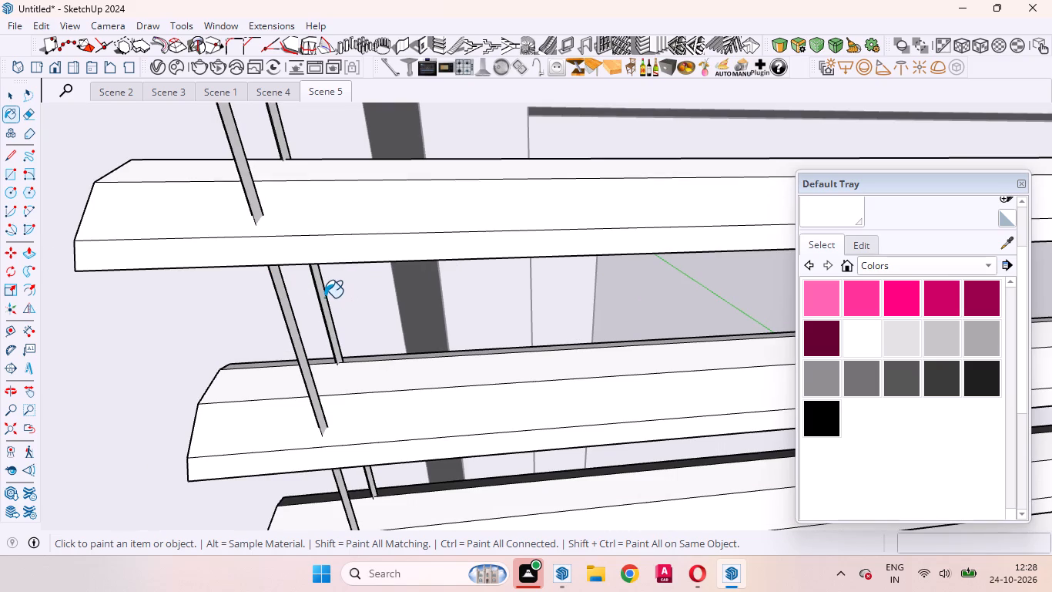
Paint the sixth slat from the top of the dining room blinds white, including its thin upper edge and lower face.
scroll(355, 320, "down", 19)
scroll(344, 441, "up", 6)
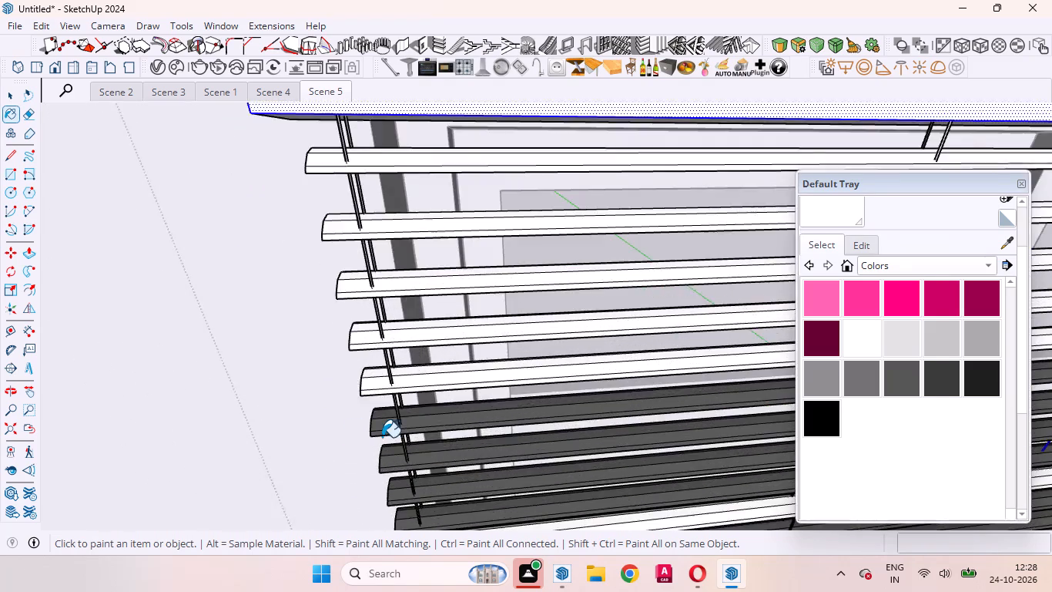
scroll(382, 437, "up", 8)
left_click(399, 408)
left_click(388, 388)
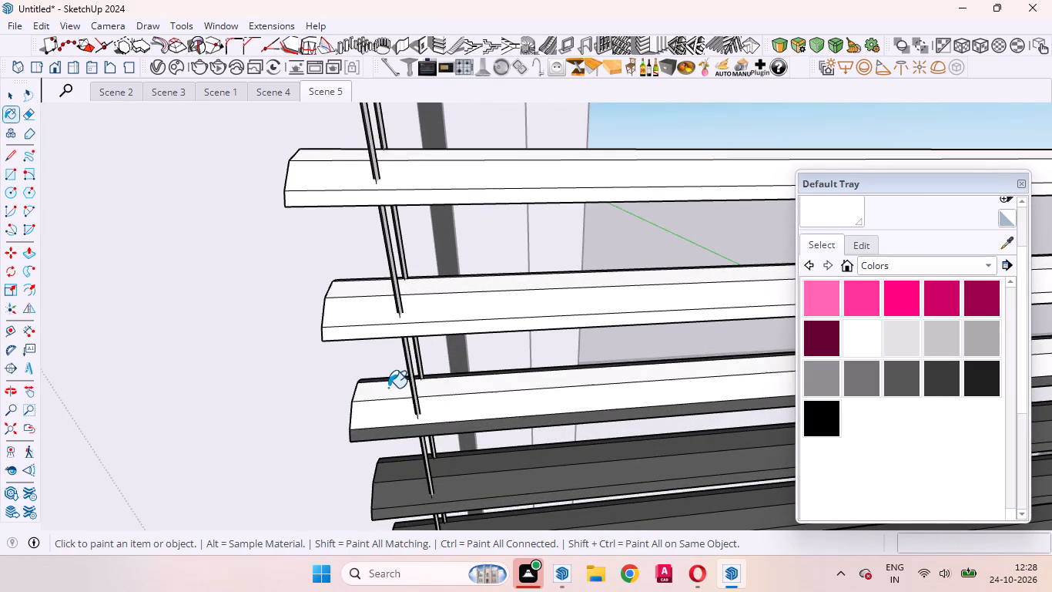
scroll(388, 388, "up", 14)
left_click(362, 366)
scroll(362, 365, "down", 11)
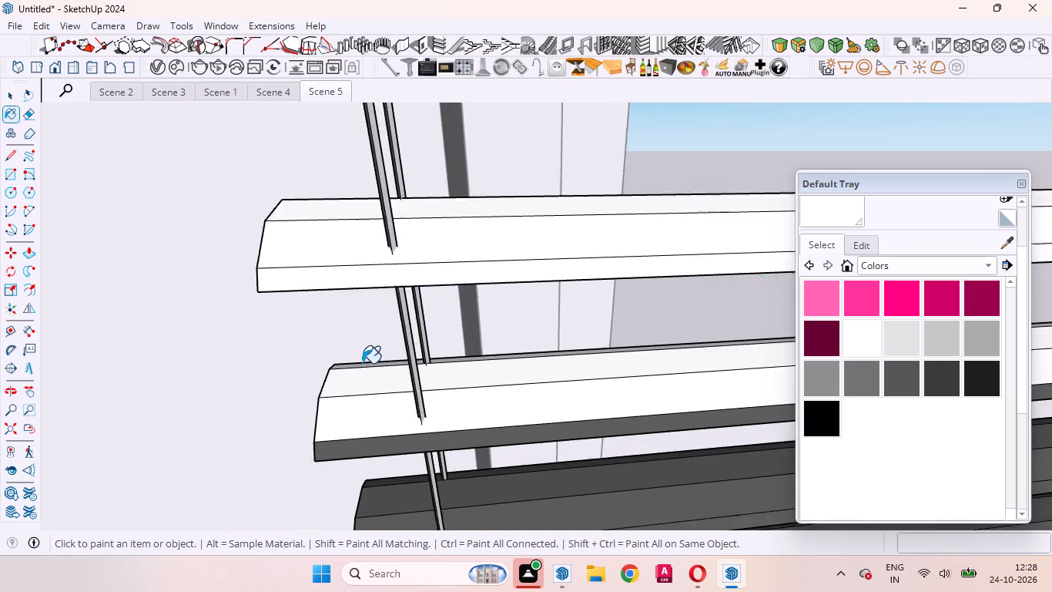
scroll(362, 363, "down", 3)
left_click(371, 425)
Paint the seventh slat from the top white, covering its front faces, lower face and thin upper edge.
scroll(363, 386, "down", 8)
scroll(391, 463, "up", 4)
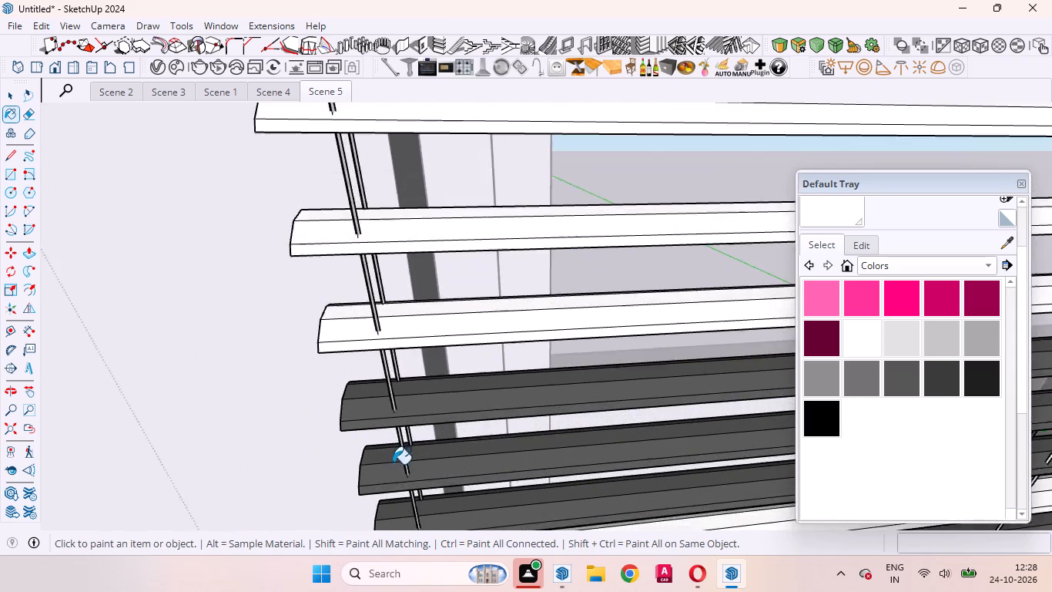
scroll(393, 464, "up", 5)
left_click(358, 379)
left_click(354, 407)
left_click(351, 349)
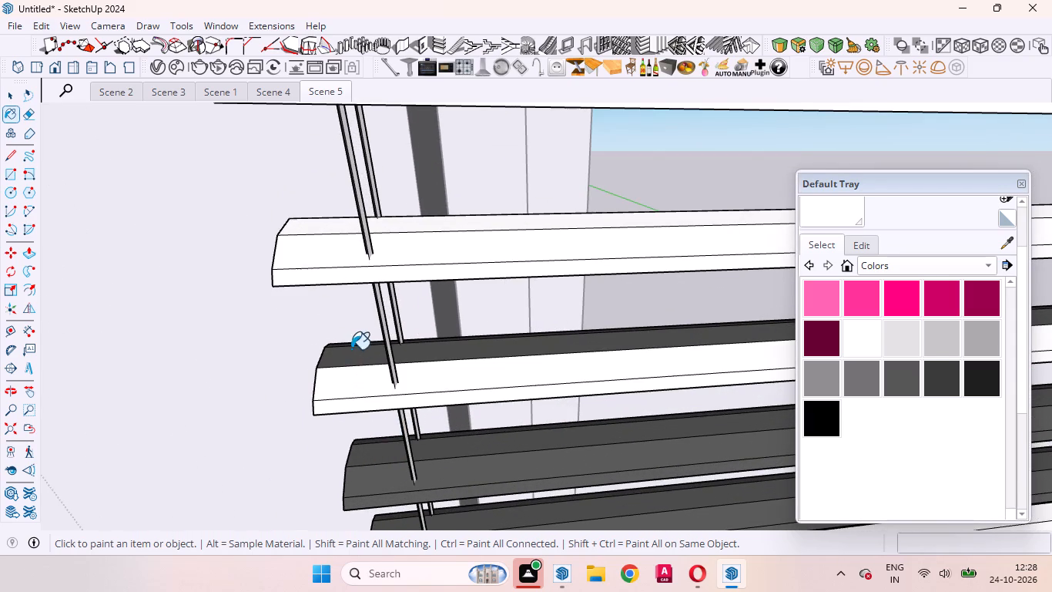
scroll(339, 335, "up", 9)
left_click(351, 364)
Paint the eighth slat from the top of the dining room blinds white, including its lower face and thin upper edge.
scroll(347, 364, "down", 11)
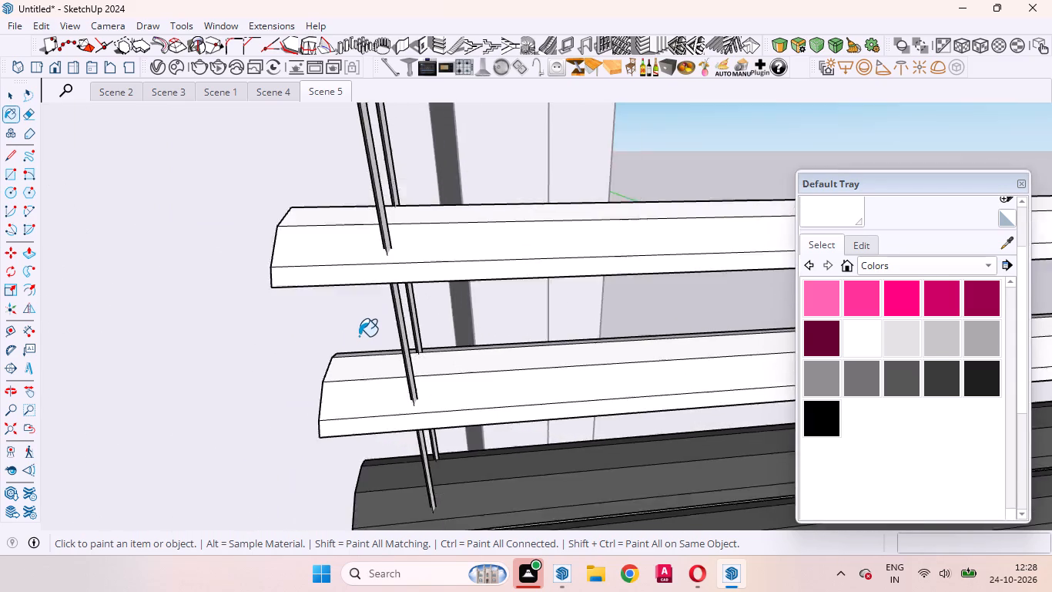
scroll(359, 336, "down", 19)
scroll(390, 431, "up", 5)
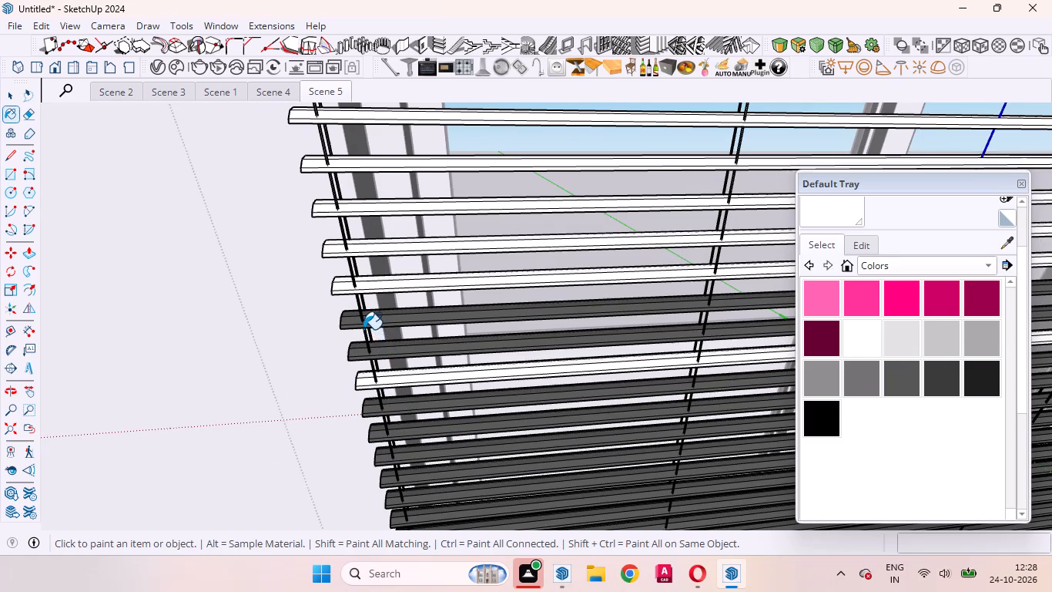
left_click(364, 329)
scroll(363, 325, "up", 18)
left_click(379, 319)
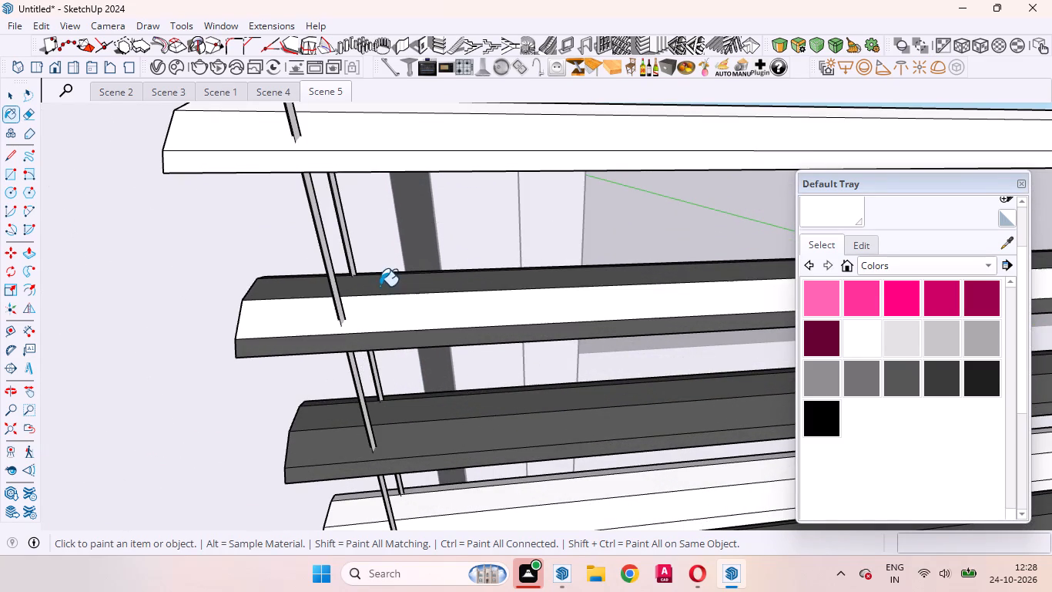
left_click(380, 284)
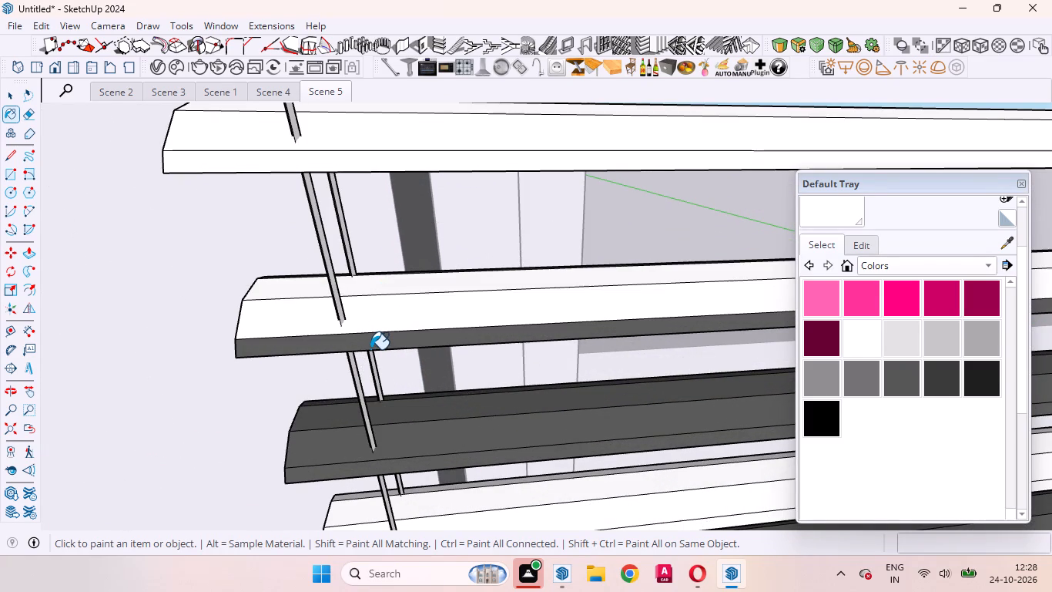
left_click(370, 349)
left_click(362, 338)
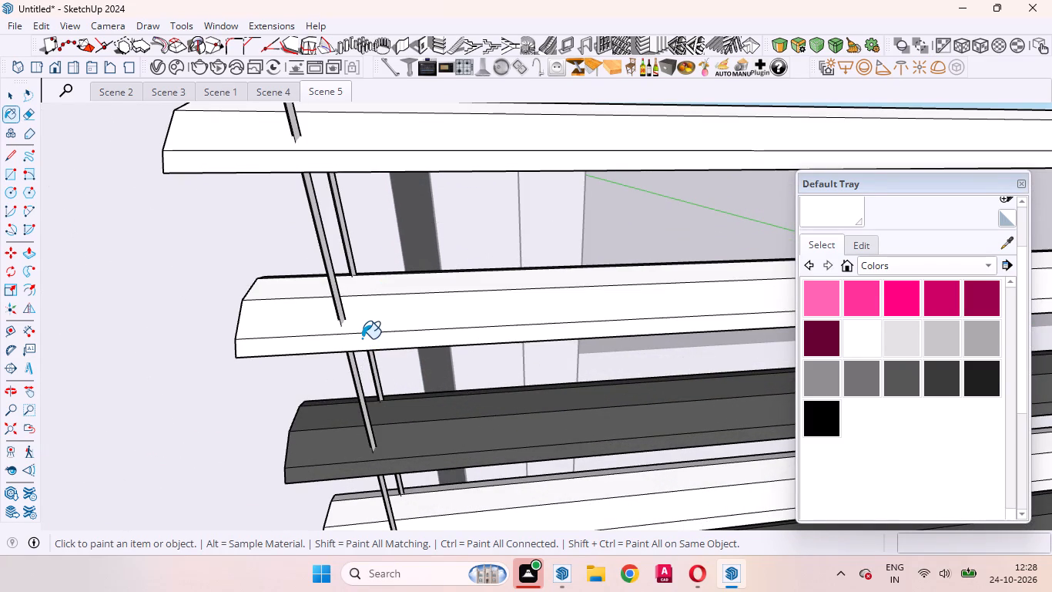
left_click(368, 274)
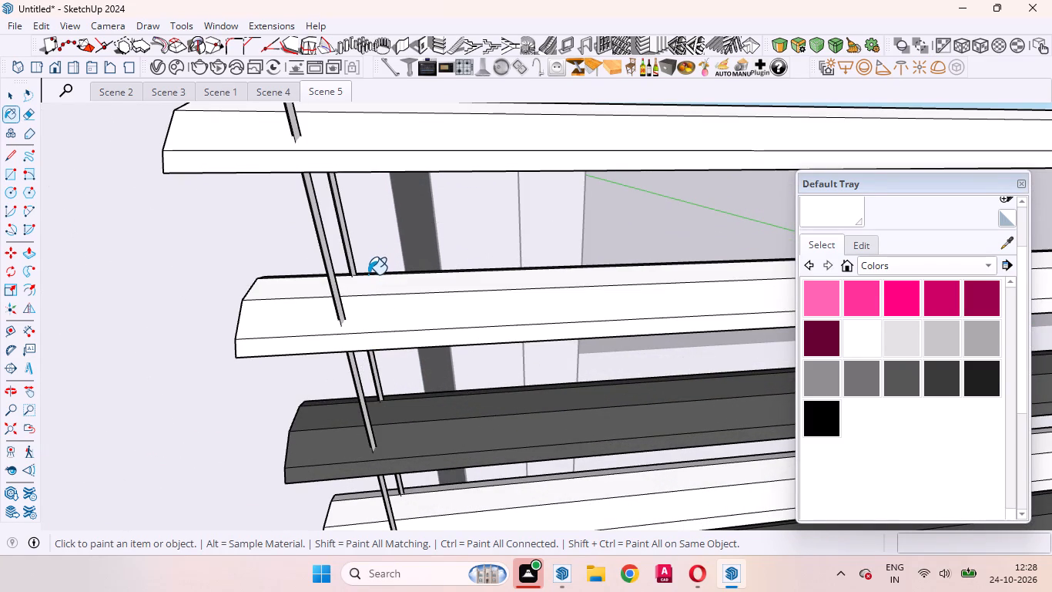
scroll(368, 274, "up", 4)
left_click(368, 274)
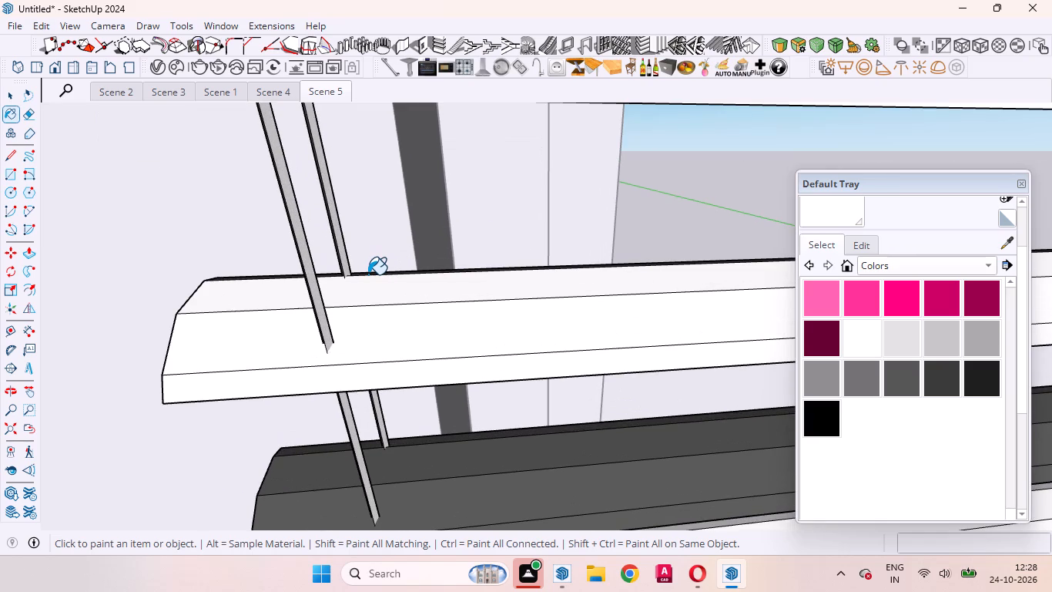
left_click(368, 272)
scroll(371, 277, "up", 5)
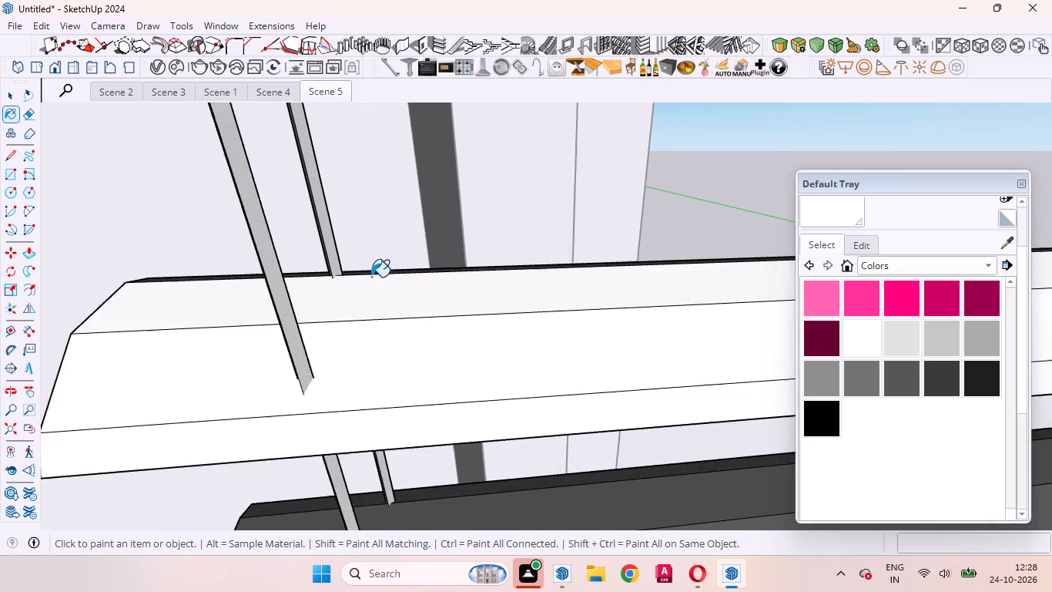
scroll(371, 277, "up", 6)
left_click(371, 268)
Paint the ninth slat, the dark one left between the white slats, white on its front faces, lower face and upper edge.
scroll(372, 301, "down", 15)
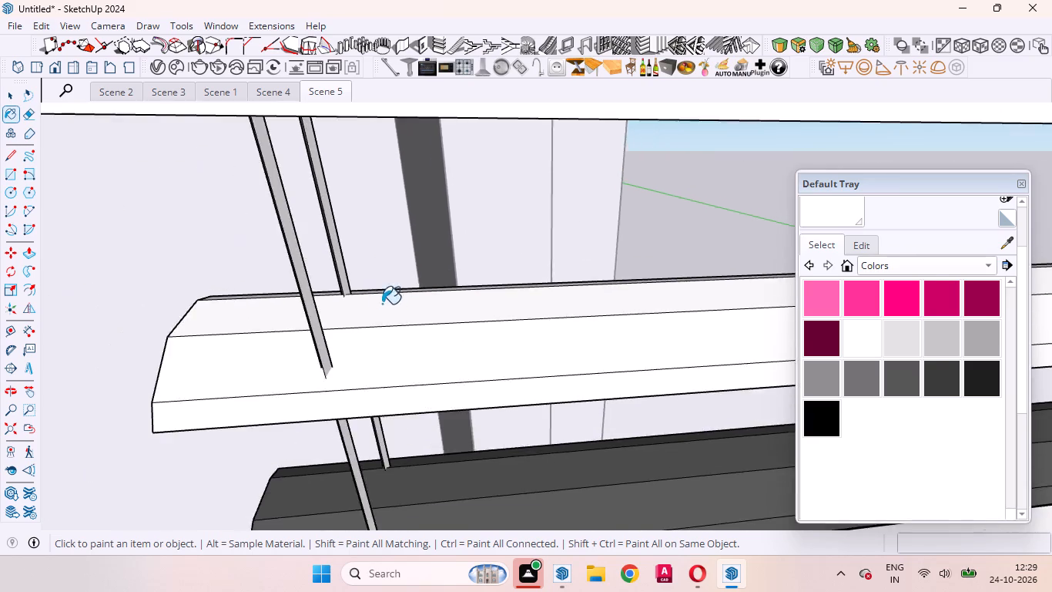
scroll(382, 304, "down", 20)
scroll(382, 304, "down", 6)
scroll(444, 338, "up", 15)
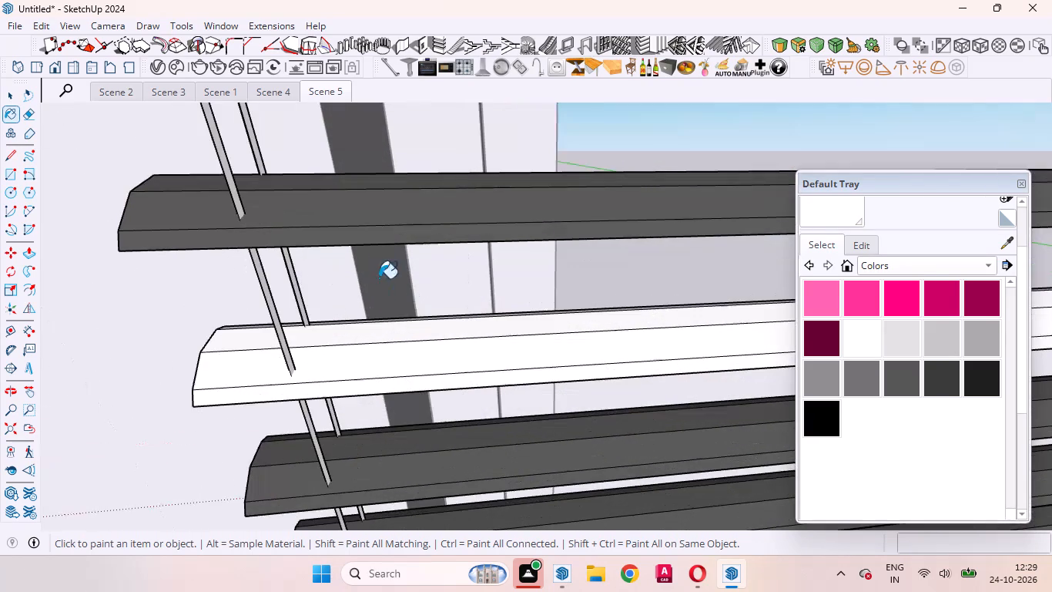
left_click(323, 249)
scroll(320, 228, "up", 5)
left_click(322, 248)
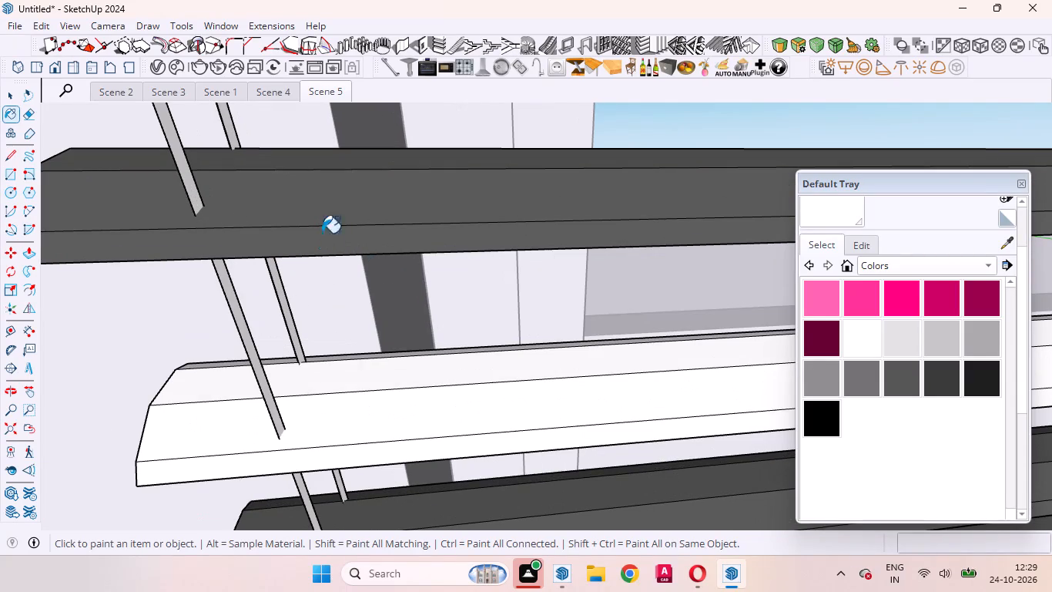
left_click(322, 202)
middle_click_drag(427, 248, 448, 367)
scroll(447, 317, "down", 4)
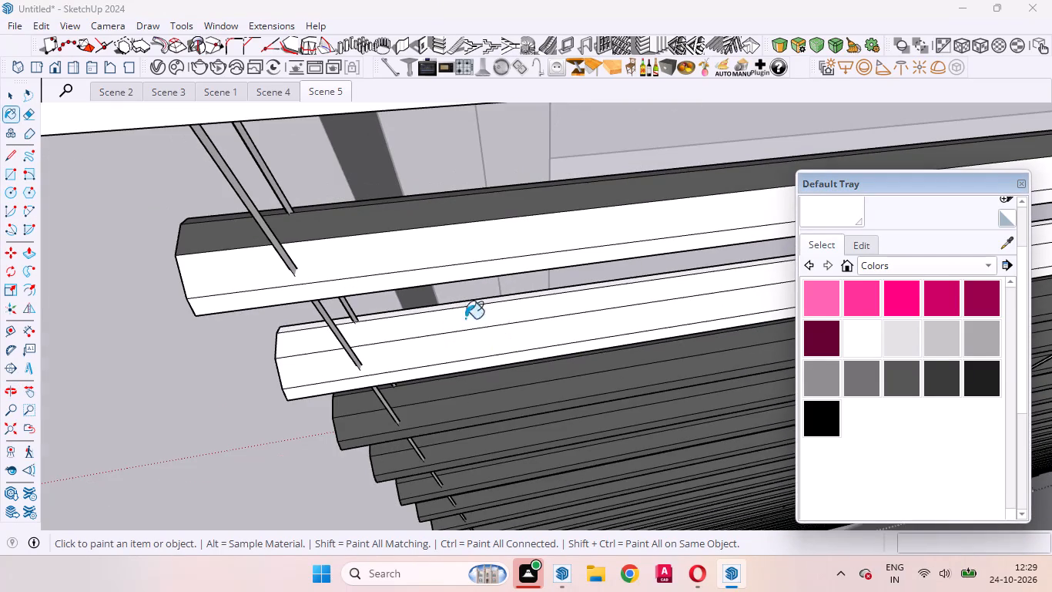
left_click(339, 222)
scroll(340, 207, "up", 9)
left_click(340, 206)
Paint the eleventh slat, the first dark one below the white slats, white on its front faces, upper edge and lower face.
scroll(498, 230, "down", 3)
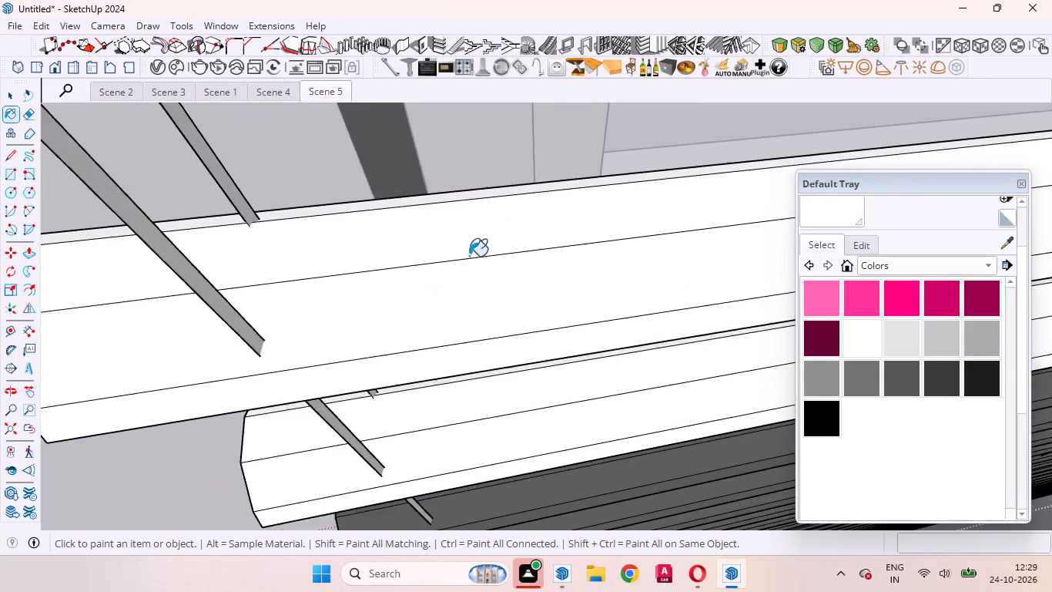
scroll(469, 256, "down", 20)
scroll(469, 256, "down", 4)
scroll(409, 362, "up", 10)
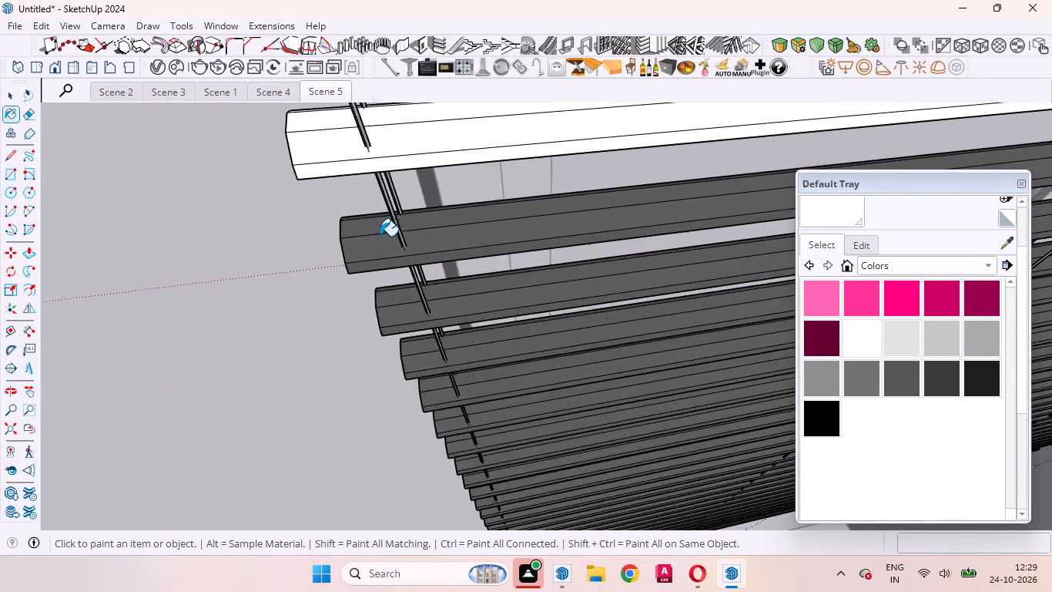
scroll(380, 236, "up", 11)
middle_click_drag(366, 279, 562, 207)
left_click(340, 355)
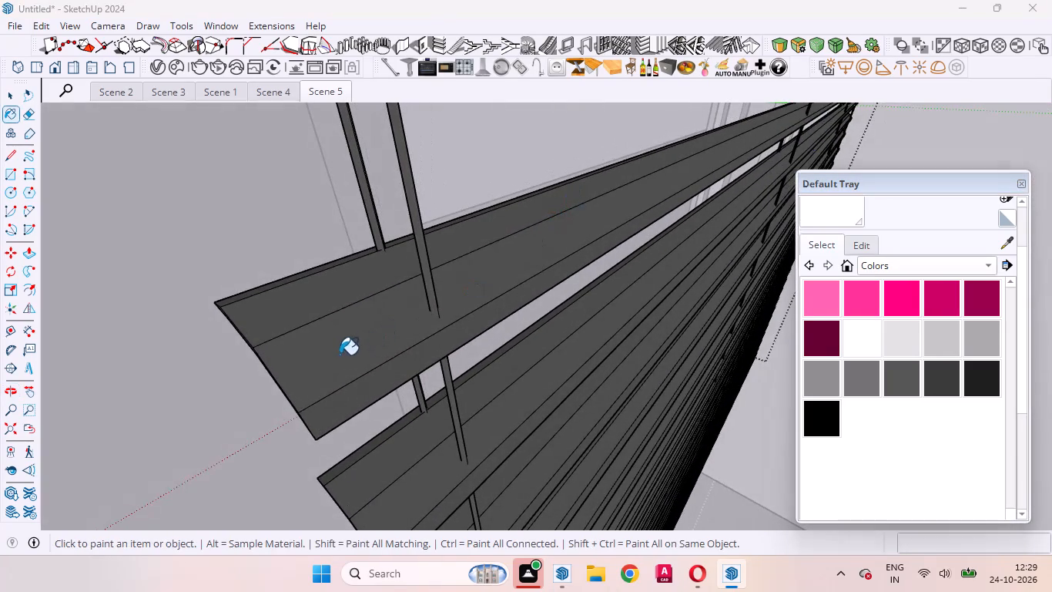
left_click(309, 300)
scroll(278, 278, "up", 9)
left_click(272, 281)
scroll(370, 271, "down", 8)
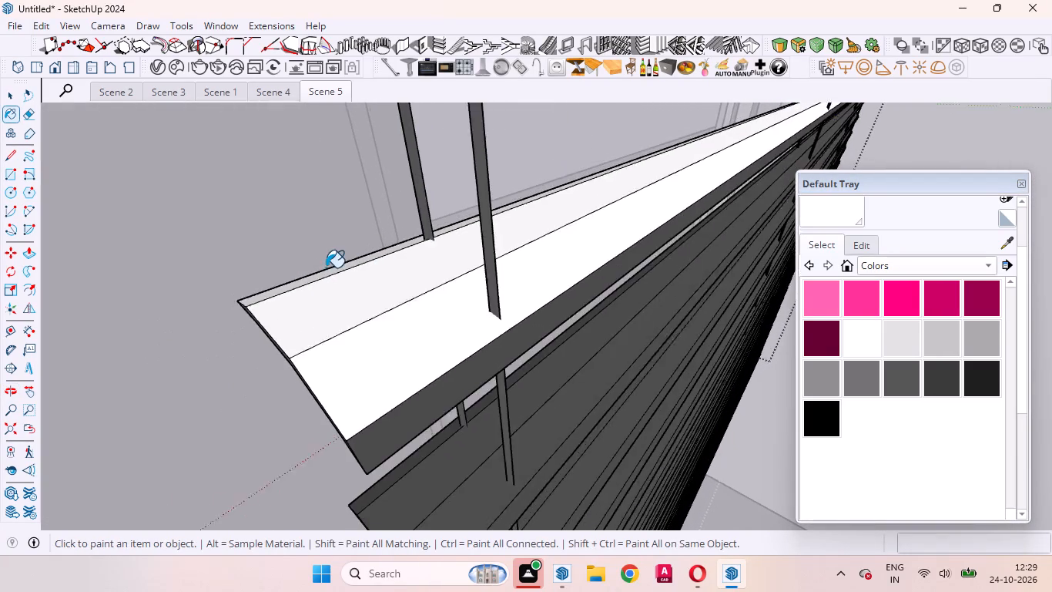
scroll(326, 267, "down", 1)
scroll(411, 390, "up", 3)
left_click(387, 370)
scroll(397, 337, "down", 5)
scroll(467, 378, "up", 4)
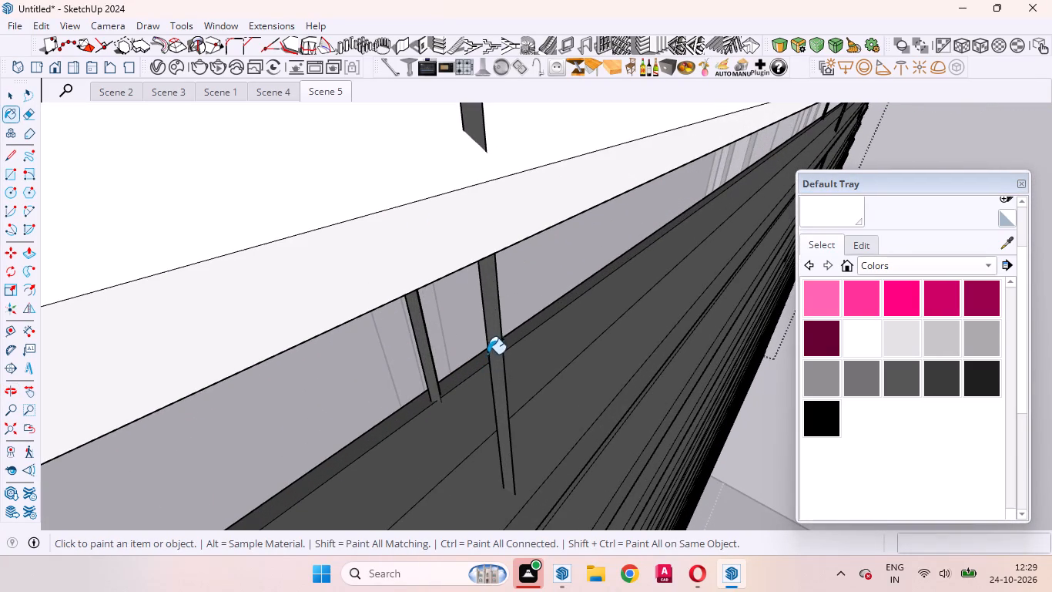
Paint the pair of dark cords at the near end of the dining room blinds and the remaining dark cord of the pair beyond white.
left_click(490, 347)
left_click(416, 328)
scroll(417, 399, "down", 3)
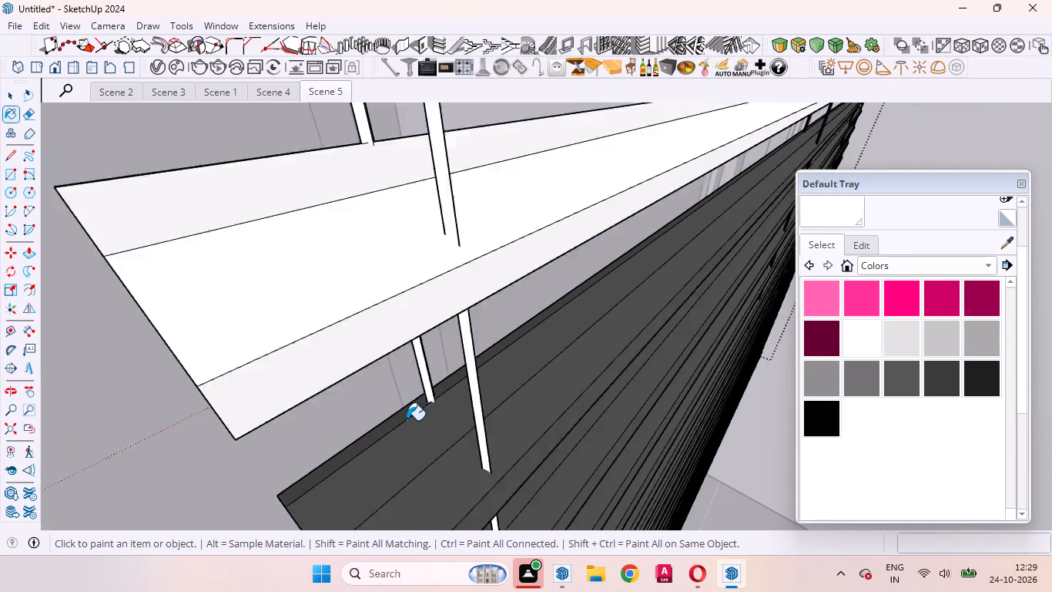
scroll(407, 420, "down", 18)
scroll(676, 183, "up", 6)
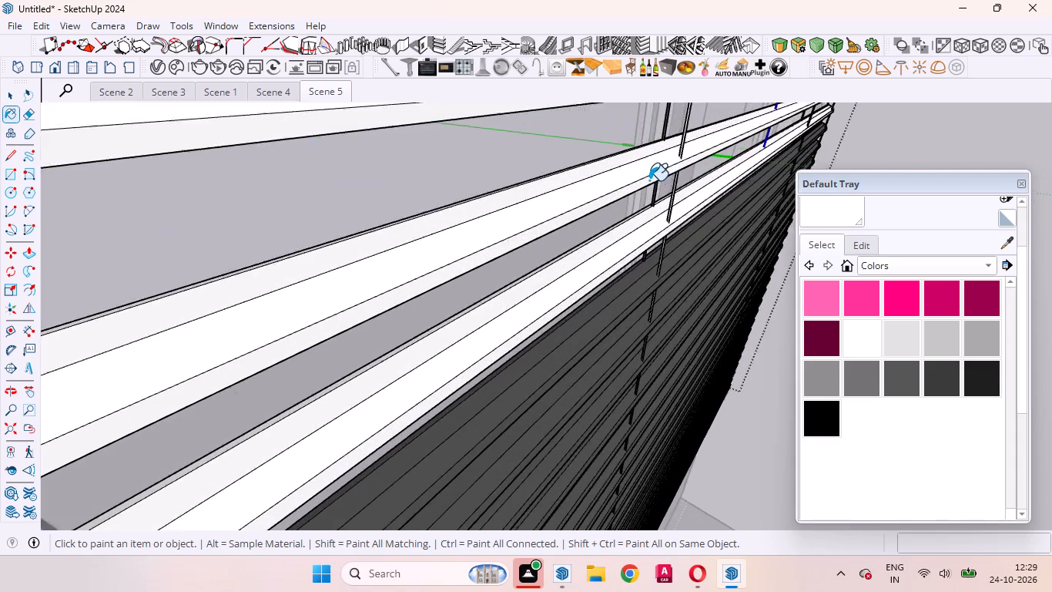
scroll(649, 180, "up", 16)
scroll(603, 207, "down", 4)
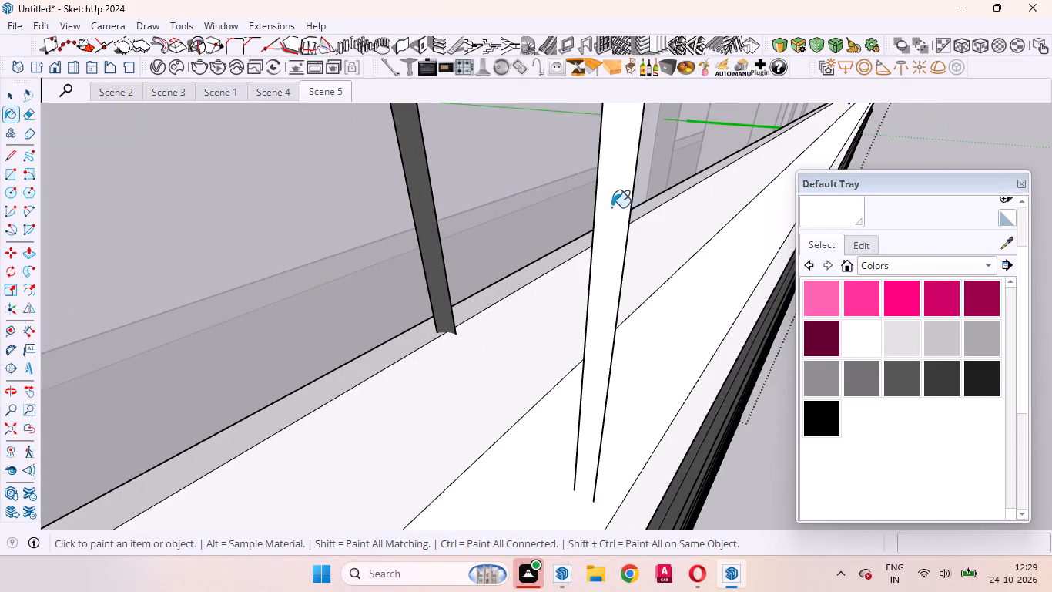
left_click(424, 250)
Paint the next dark pair of cords along the blinds white, on both their front and side faces.
scroll(441, 242, "down", 13)
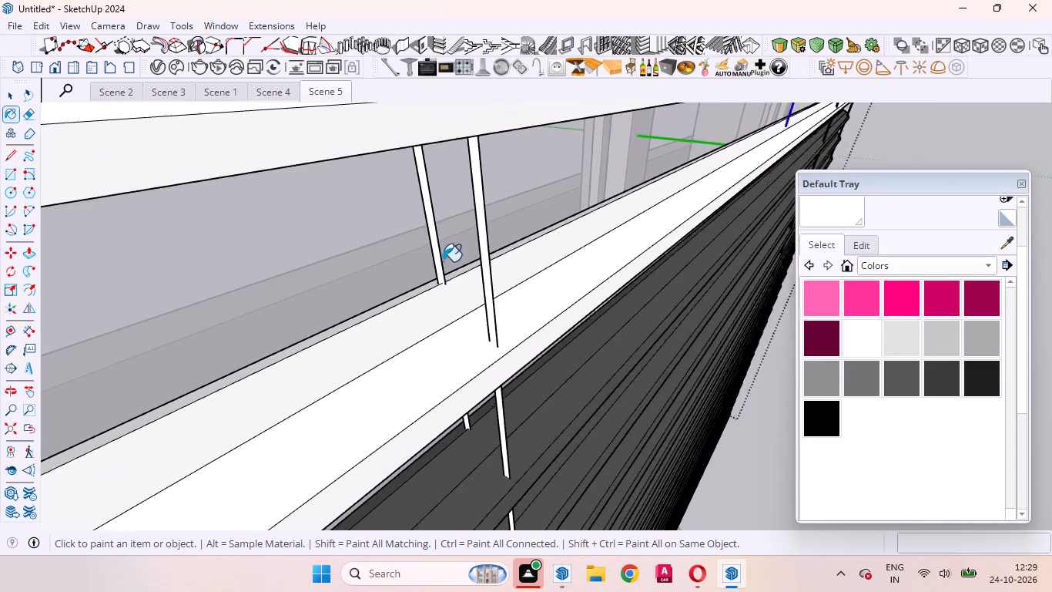
scroll(443, 261, "down", 20)
scroll(443, 261, "down", 7)
scroll(682, 183, "up", 8)
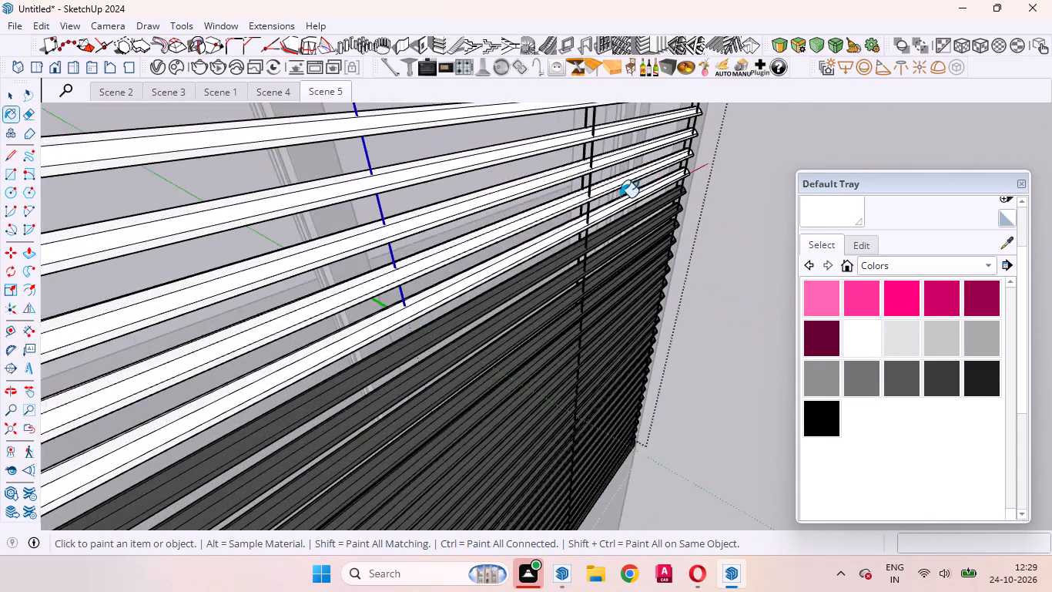
scroll(620, 197, "up", 12)
scroll(551, 227, "down", 4)
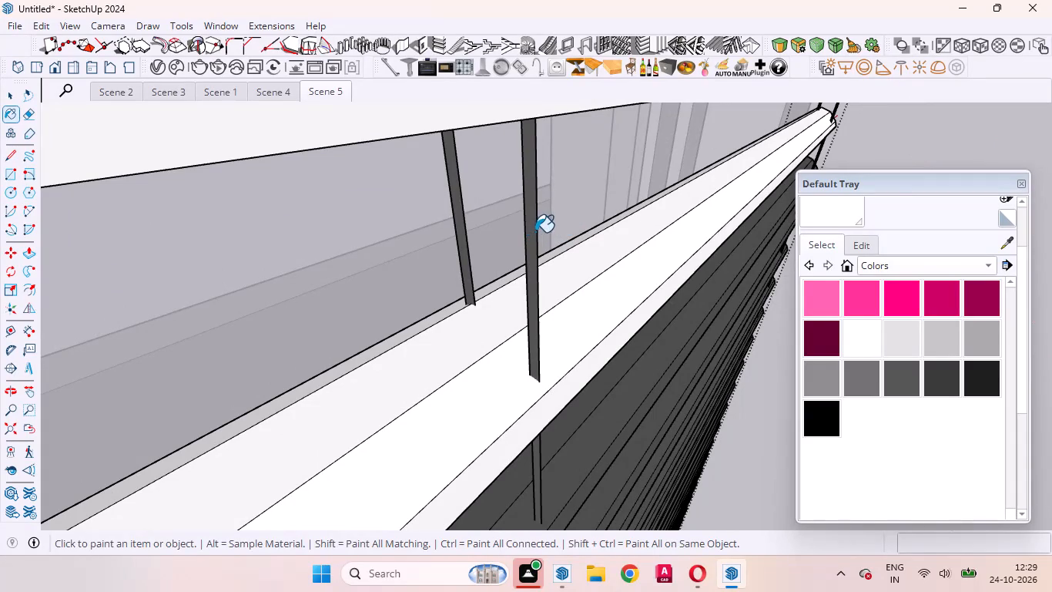
left_click(535, 232)
left_click(464, 231)
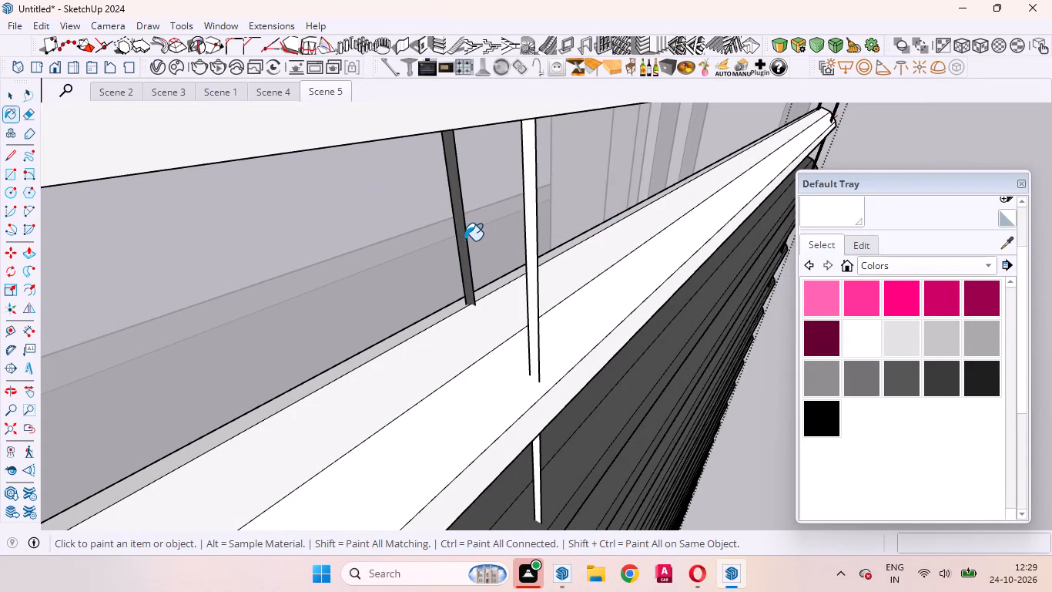
left_click(464, 239)
middle_click_drag(581, 246, 330, 312)
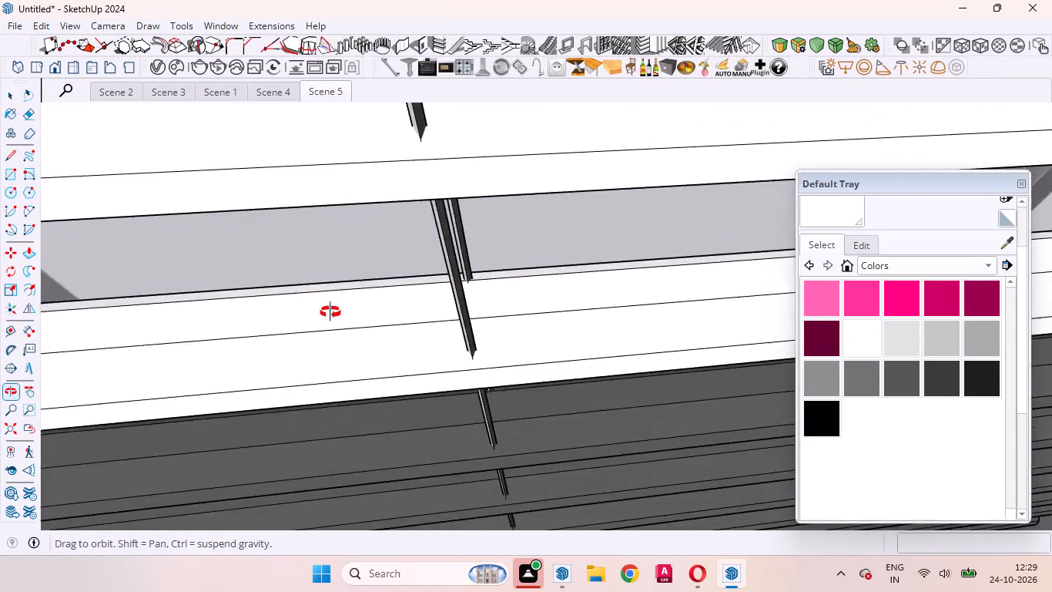
middle_click_drag(330, 312, 317, 318)
scroll(477, 255, "up", 4)
left_click(427, 257)
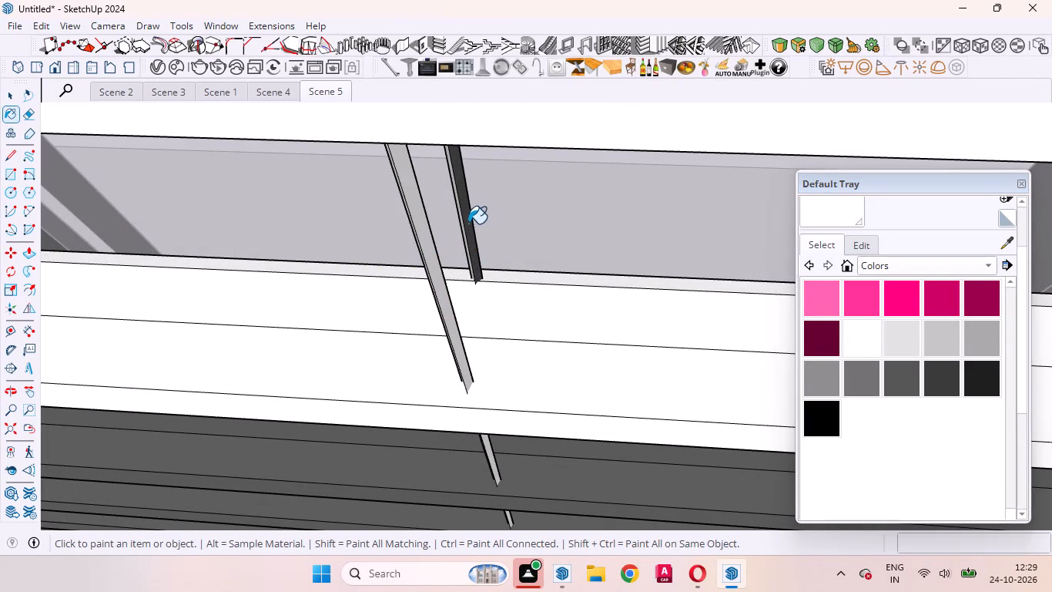
left_click(467, 224)
Paint the twelfth slat from the top, the first dark one below the white slats, white on its front faces and end face.
scroll(558, 243, "down", 20)
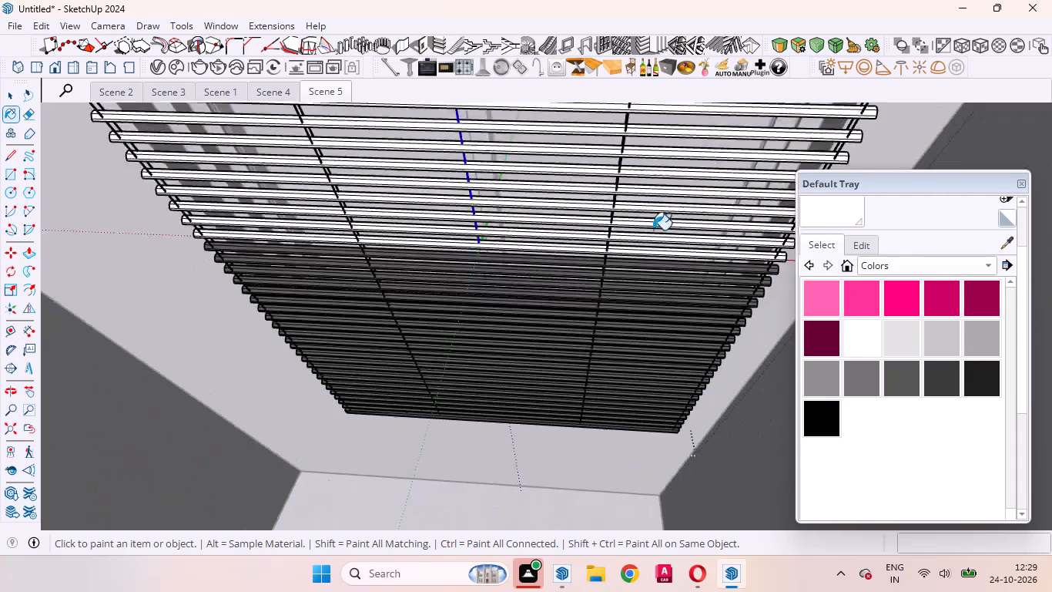
scroll(653, 230, "down", 6)
scroll(457, 239, "up", 10)
middle_click_drag(476, 257, 646, 257)
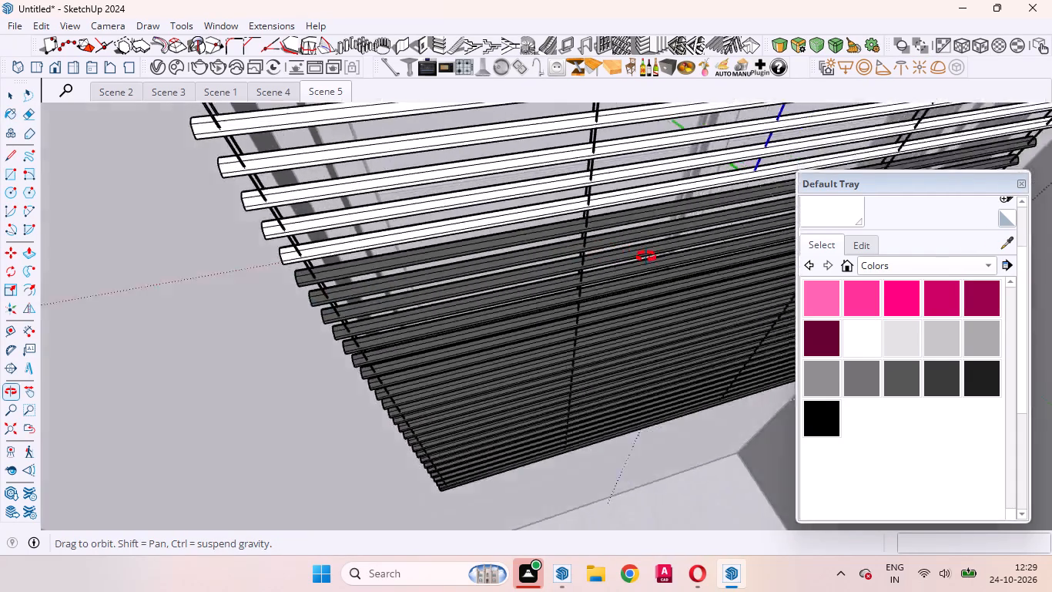
middle_click_drag(646, 257, 764, 231)
scroll(502, 266, "down", 4)
scroll(379, 273, "up", 13)
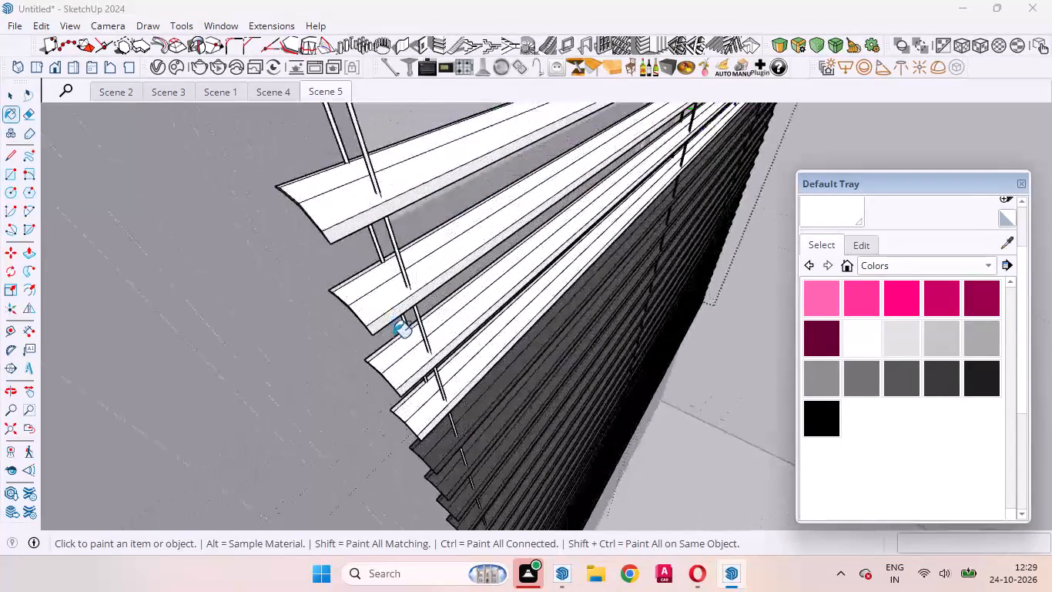
scroll(393, 338, "up", 3)
middle_click_drag(419, 329, 444, 251)
scroll(454, 220, "down", 5)
scroll(551, 431, "up", 5)
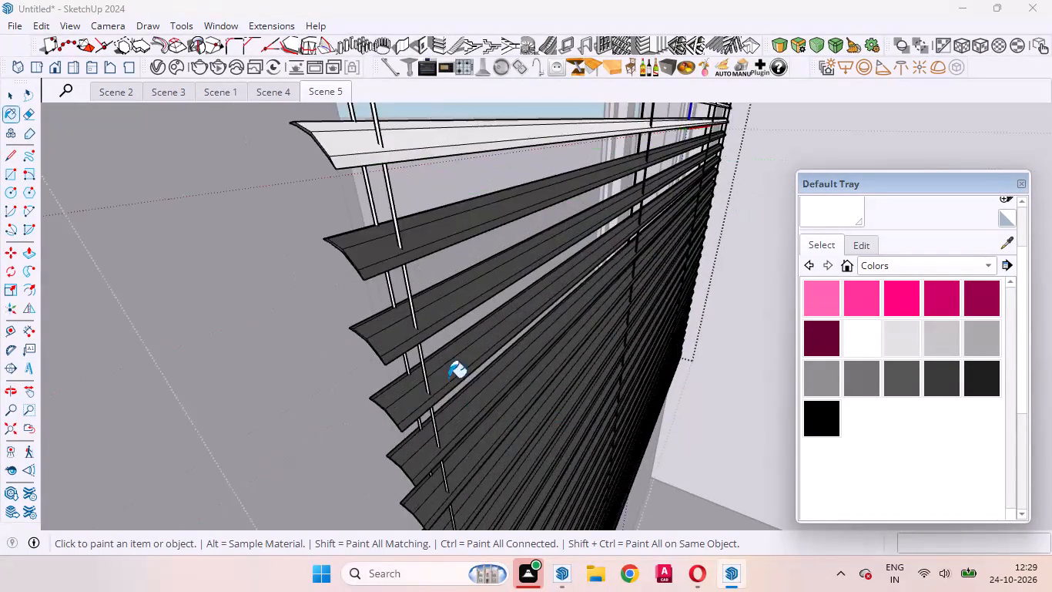
scroll(448, 378, "up", 9)
scroll(384, 301, "down", 4)
left_click(350, 216)
left_click(341, 180)
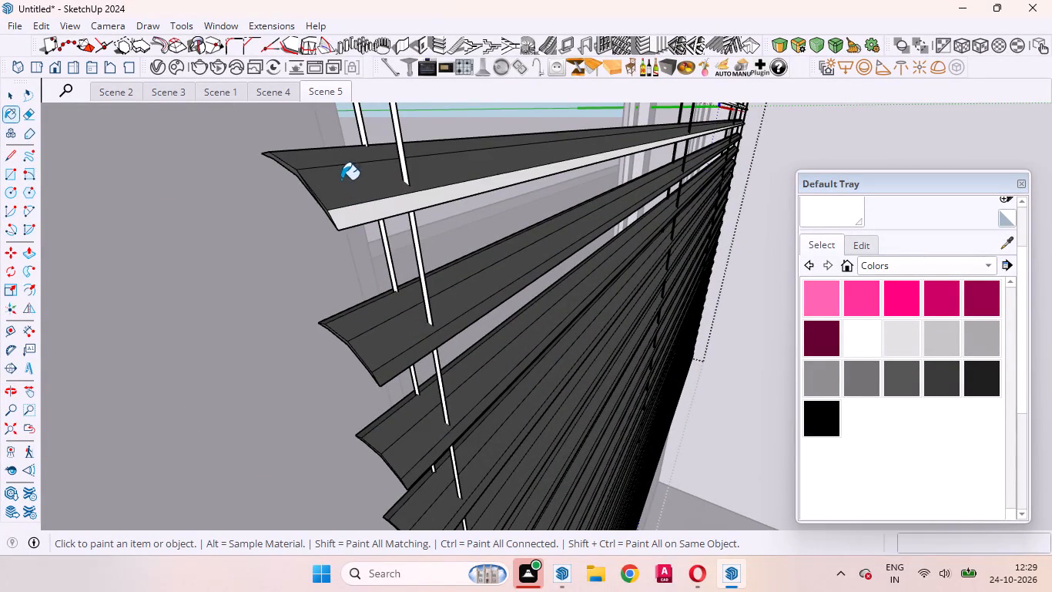
left_click(315, 145)
left_click(320, 153)
scroll(283, 165, "up", 9)
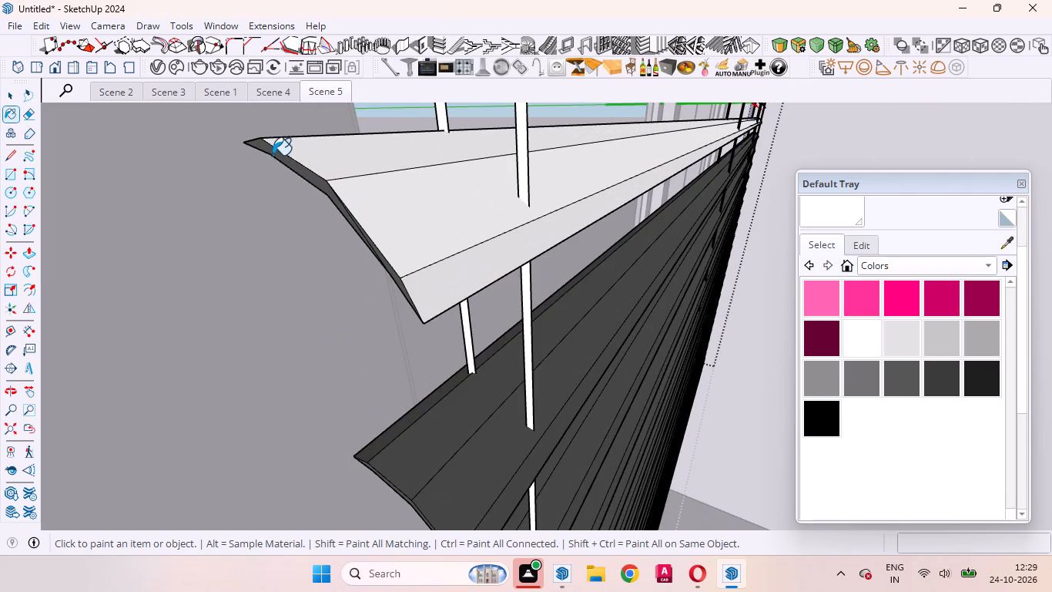
left_click(273, 155)
scroll(306, 178, "up", 8)
middle_click_drag(345, 257, 391, 267)
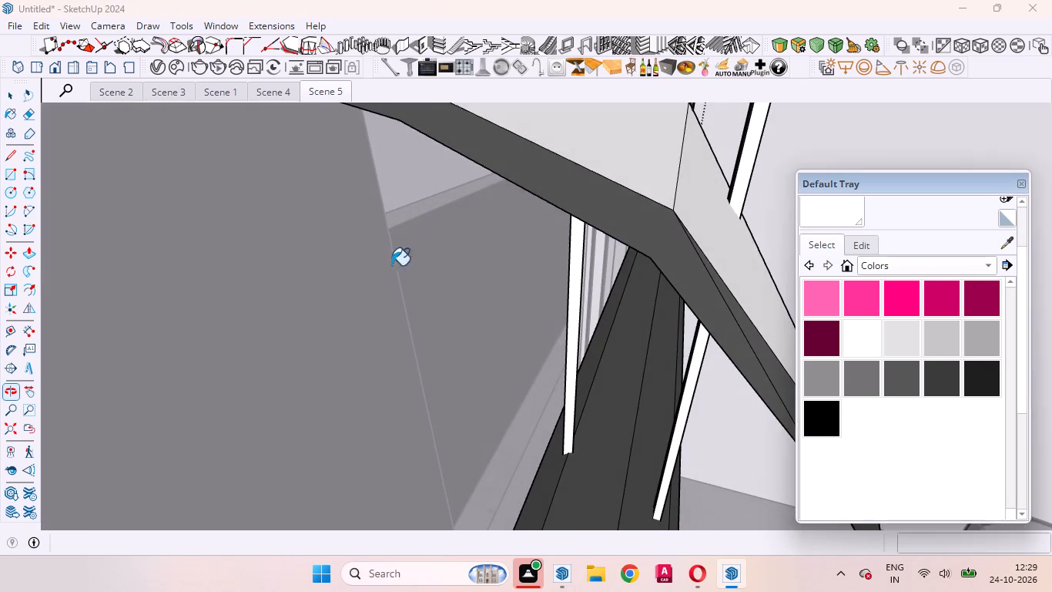
left_click(554, 186)
Paint the thirteenth slat from the top of the blinds white, covering its front faces and end face.
scroll(457, 200, "down", 10)
scroll(461, 239, "up", 5)
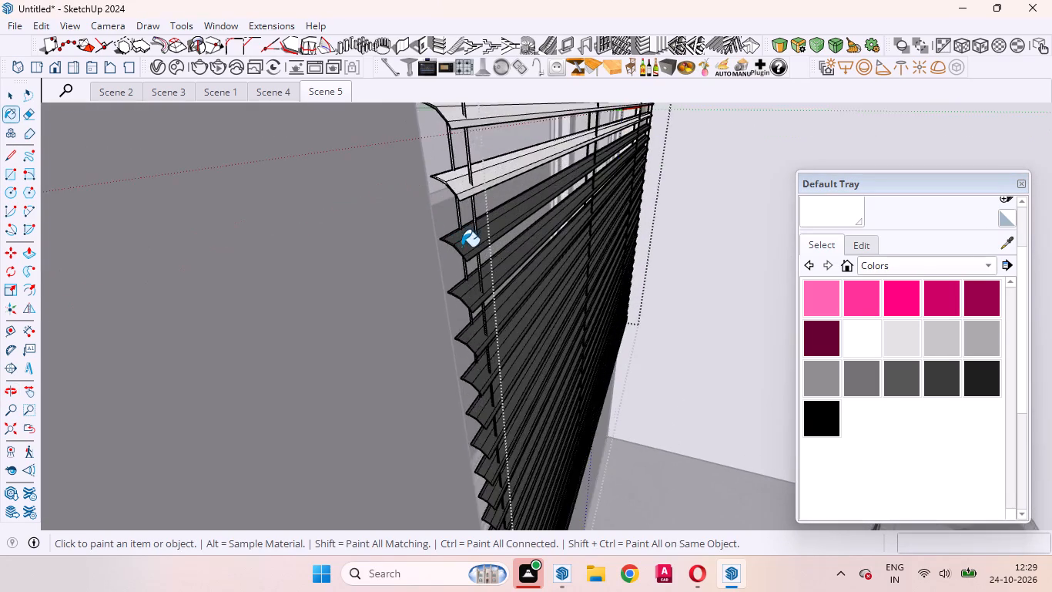
scroll(461, 247, "up", 9)
left_click(476, 256)
left_click(470, 242)
left_click(455, 216)
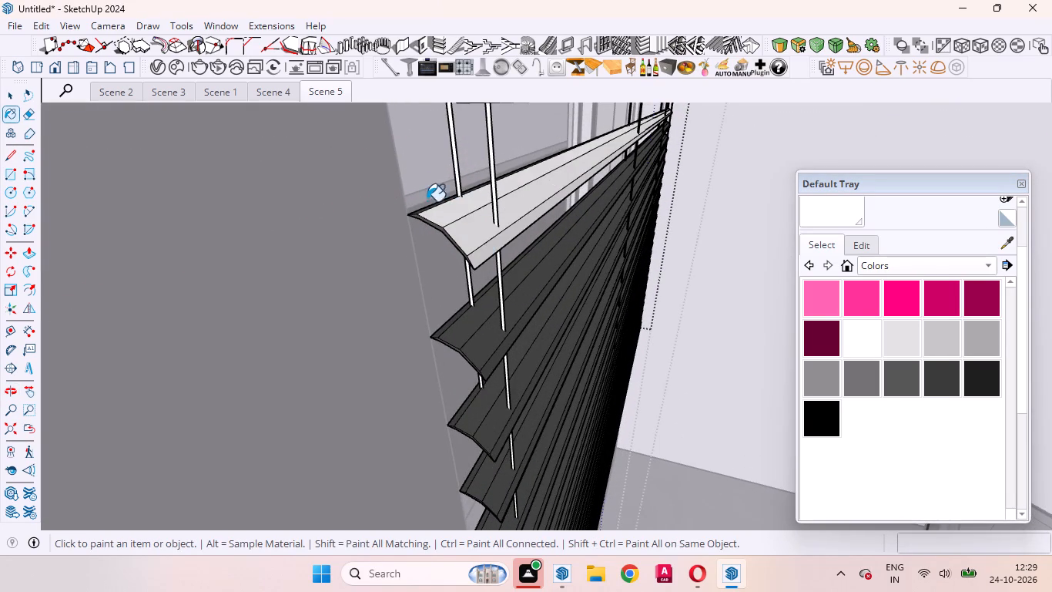
scroll(414, 203, "up", 5)
scroll(450, 228, "down", 3)
left_click(465, 248)
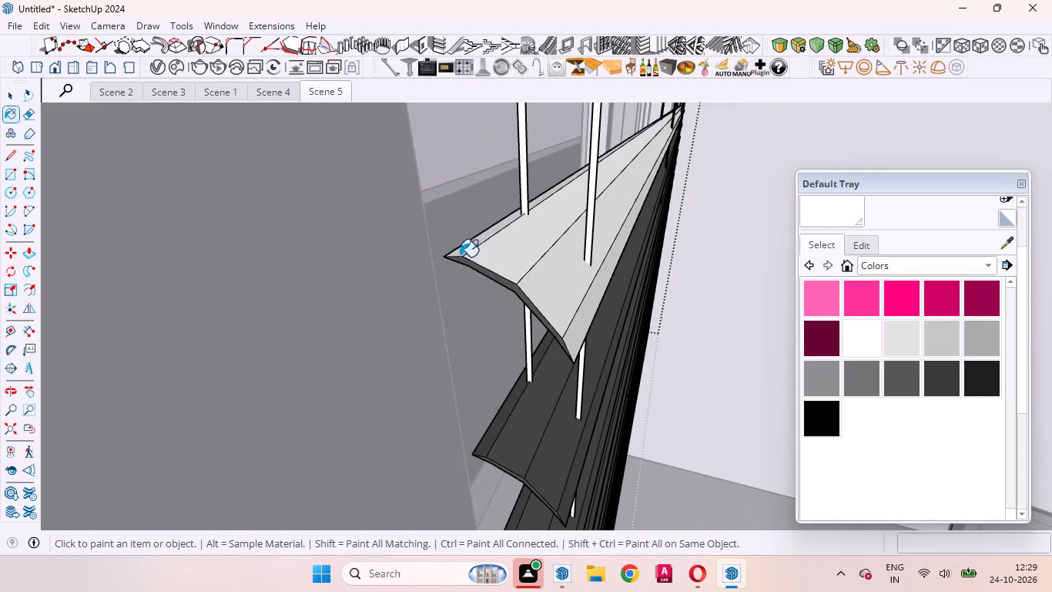
scroll(464, 271, "up", 4)
scroll(475, 264, "down", 3)
left_click(541, 191)
Paint the fourteenth slat white, covering its front faces and its end face.
scroll(398, 191, "down", 4)
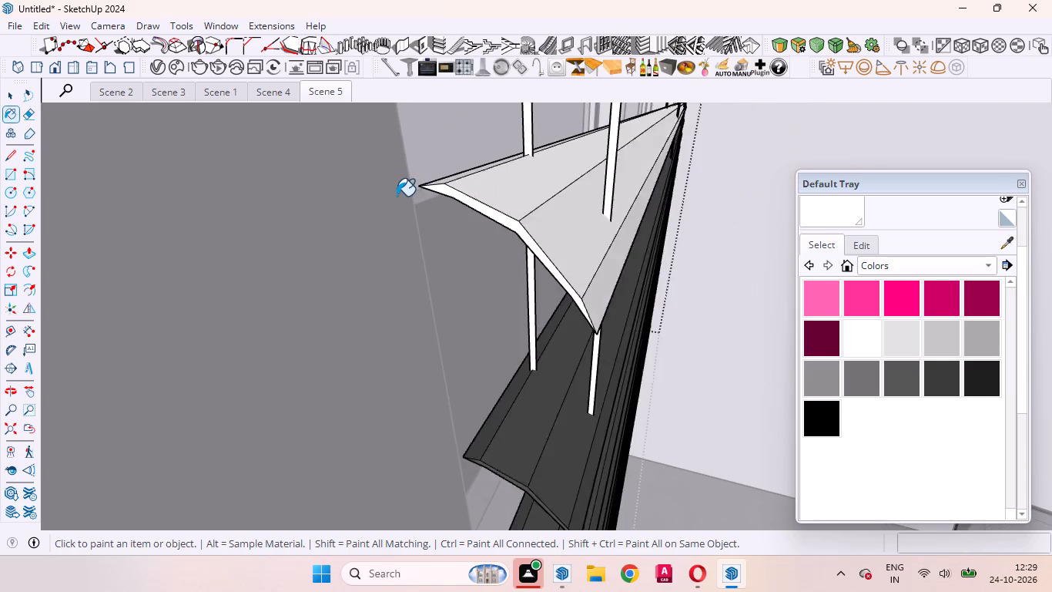
scroll(397, 196, "down", 16)
scroll(454, 268, "up", 13)
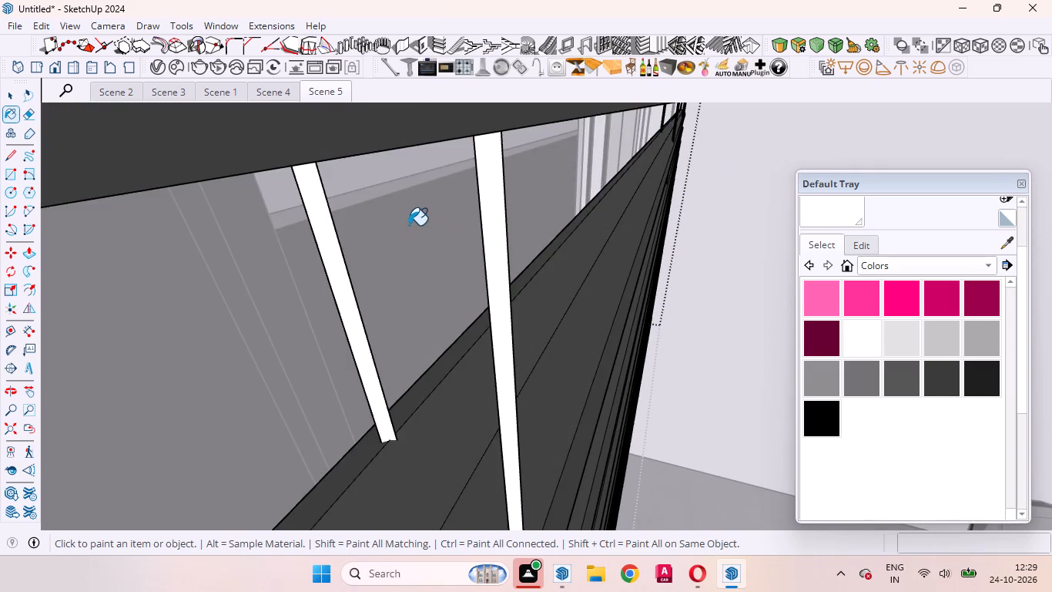
scroll(409, 229, "down", 2)
left_click(396, 212)
left_click(356, 179)
left_click(303, 124)
scroll(564, 298, "down", 1)
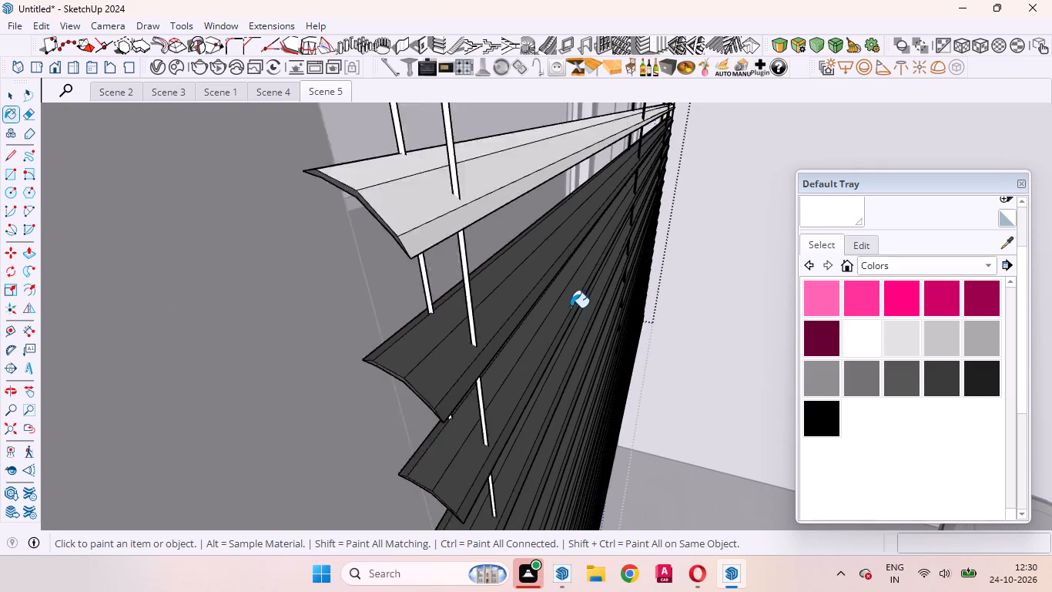
scroll(571, 308, "down", 2)
scroll(420, 219, "up", 7)
left_click(447, 237)
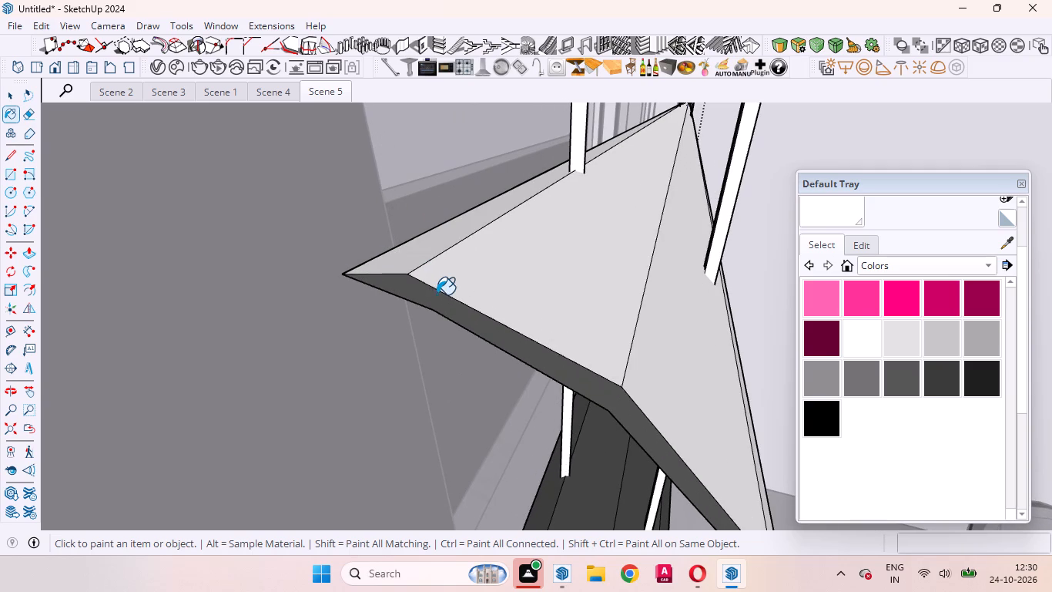
left_click(436, 299)
Paint the fifteenth slat white on its front faces, thin upper edge, lower strip and end face.
scroll(390, 264, "down", 19)
scroll(461, 343, "up", 6)
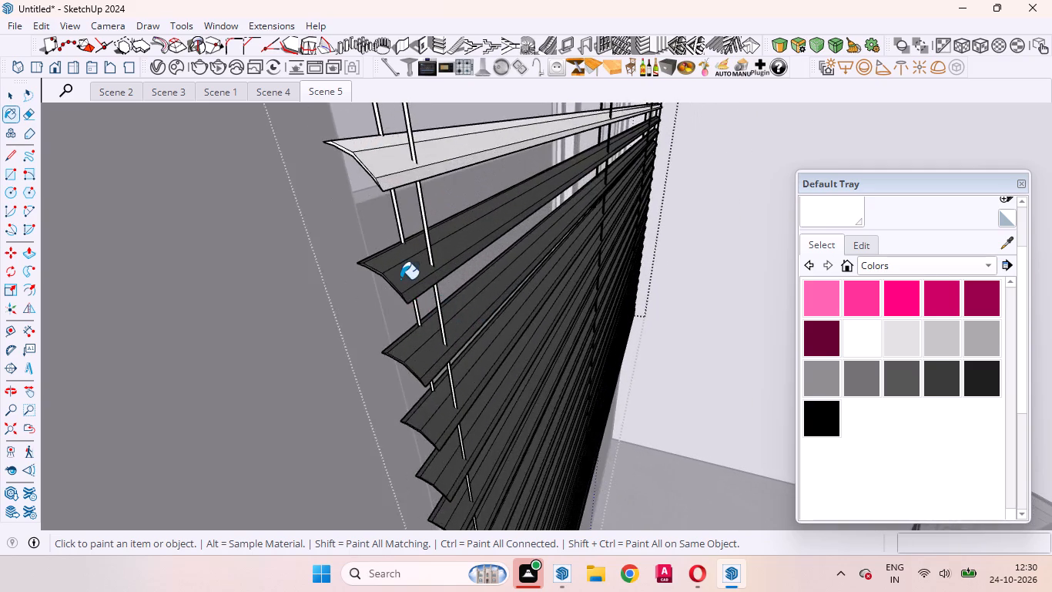
scroll(400, 279, "up", 8)
left_click(407, 278)
left_click(390, 244)
scroll(352, 219, "up", 8)
left_click(347, 224)
left_click(334, 225)
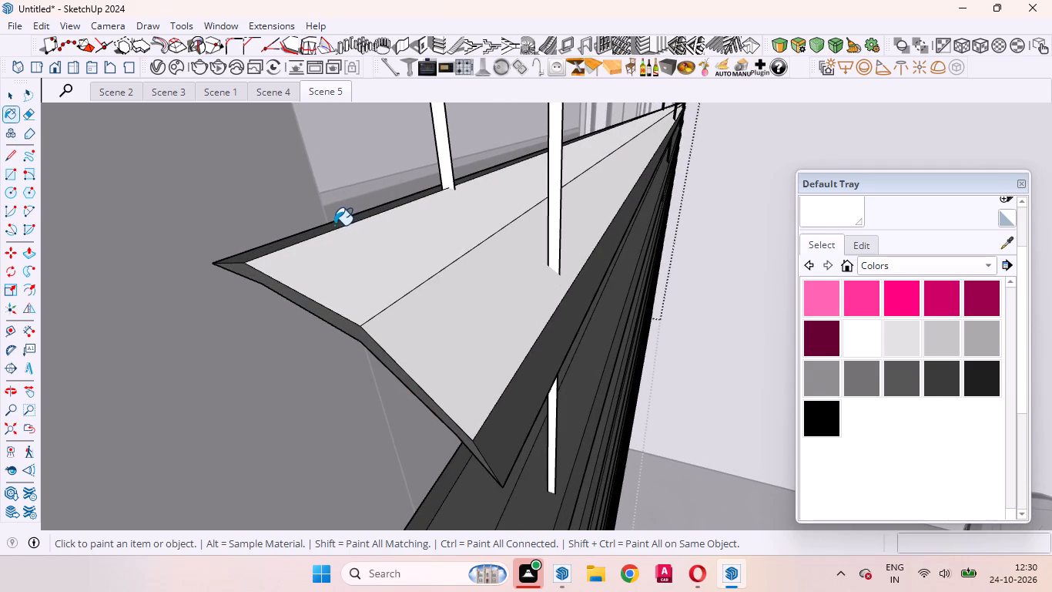
scroll(357, 223, "down", 13)
left_click(414, 293)
scroll(391, 285, "up", 3)
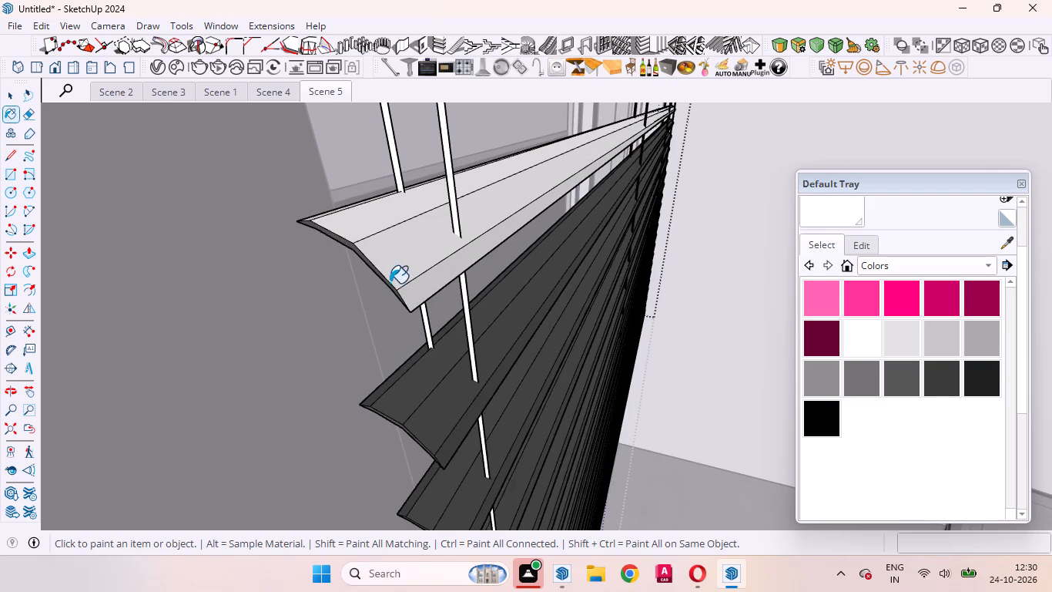
scroll(390, 283, "up", 5)
left_click(347, 251)
scroll(330, 222, "up", 8)
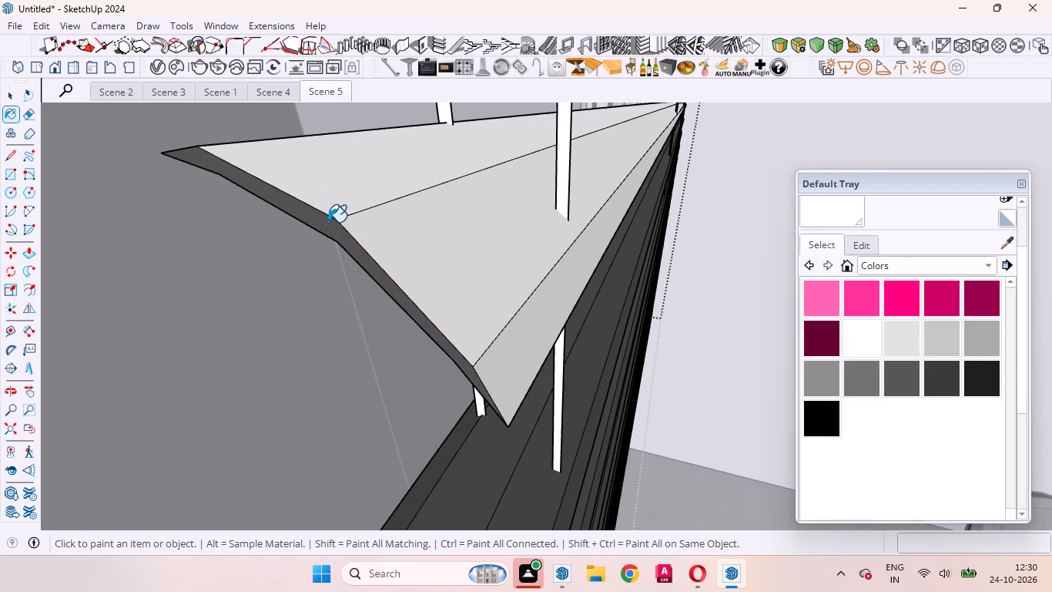
left_click(328, 222)
Paint the sixteenth slat from the top of the blinds white, including its lower strip and end face.
scroll(353, 243, "down", 16)
scroll(466, 346, "up", 8)
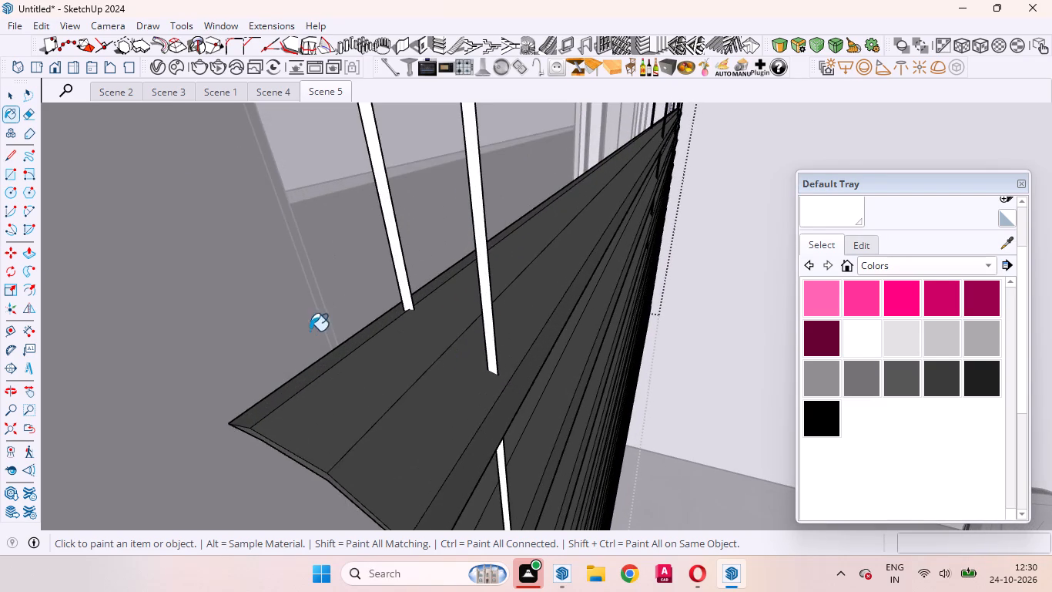
scroll(348, 343, "up", 4)
left_click(353, 341)
left_click(380, 372)
scroll(354, 333, "down", 9)
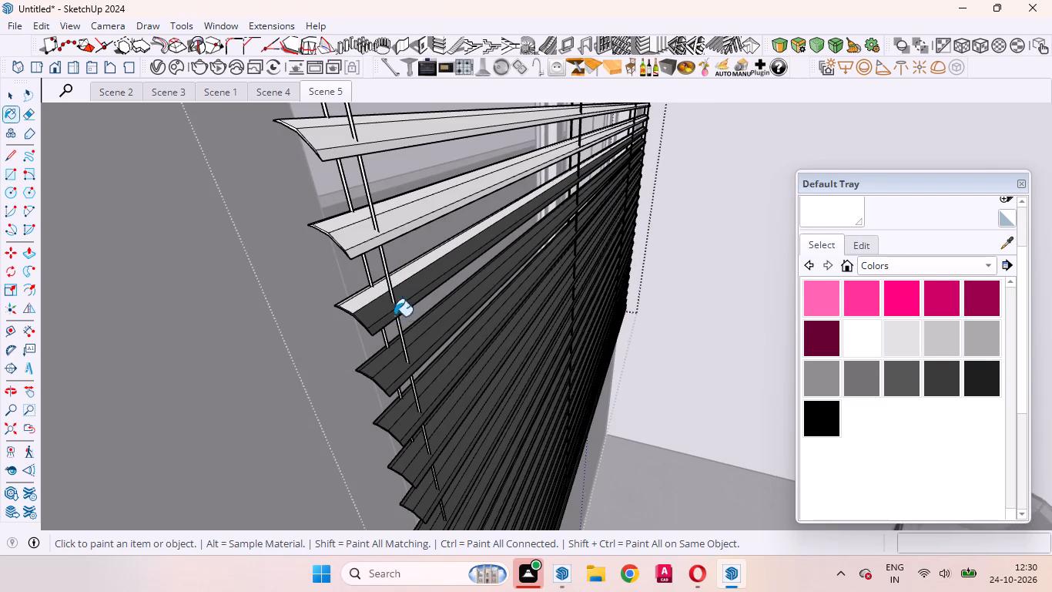
left_click(383, 308)
scroll(384, 316, "up", 10)
left_click(384, 327)
scroll(290, 310, "up", 4)
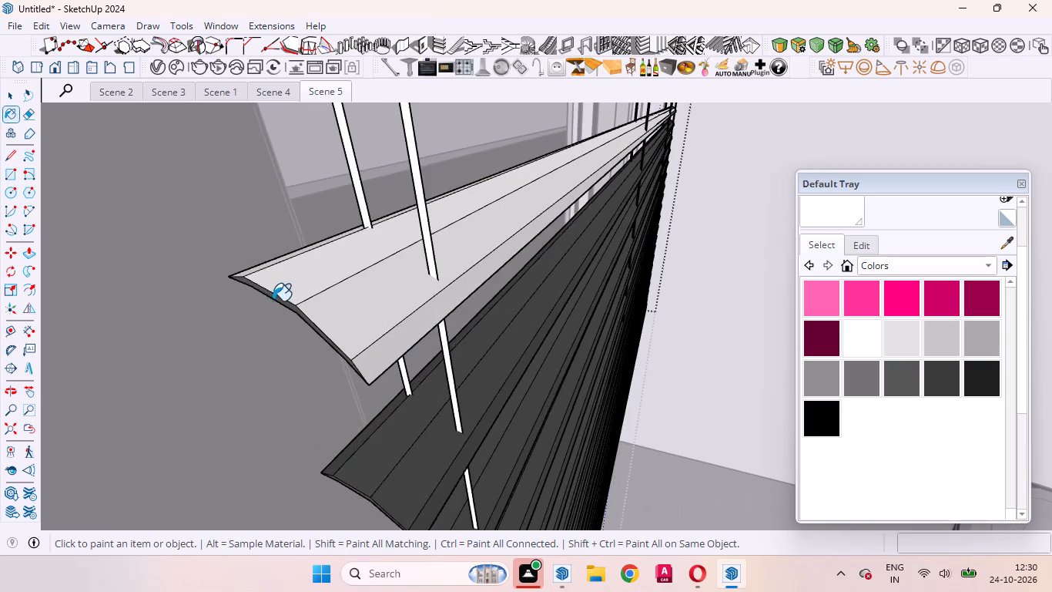
scroll(273, 301, "up", 9)
left_click(266, 286)
Paint the seventeenth slat white on its front faces, thin upper edge, lower strip and end face.
scroll(304, 278, "down", 15)
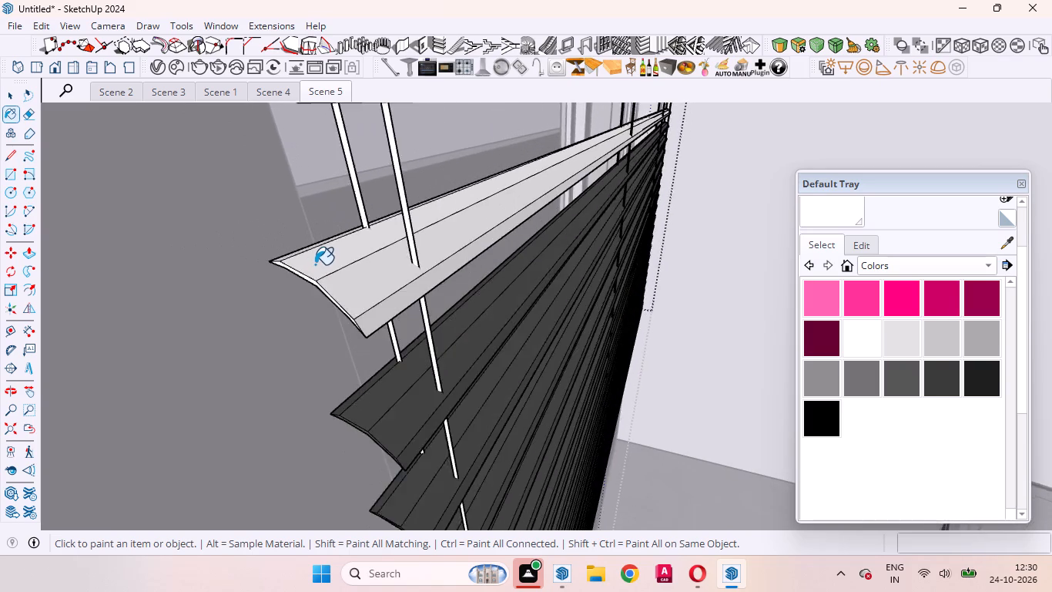
scroll(315, 264, "down", 6)
scroll(372, 352, "up", 10)
left_click(369, 362)
scroll(349, 346, "up", 4)
left_click(342, 329)
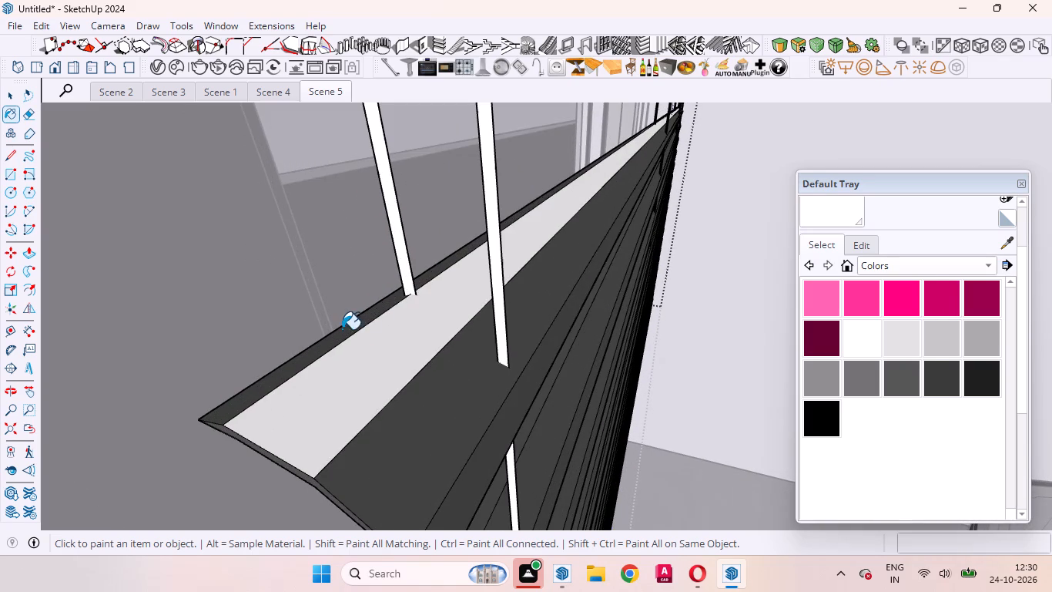
scroll(338, 320, "down", 5)
left_click(370, 329)
scroll(381, 352, "up", 4)
left_click(374, 345)
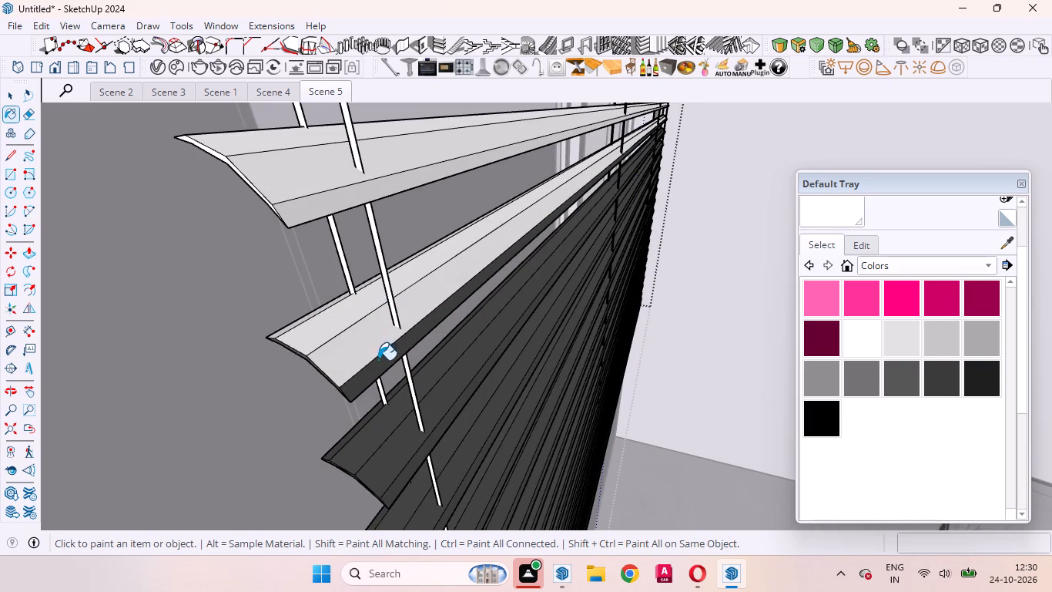
left_click(380, 362)
scroll(294, 374, "up", 12)
left_click(347, 291)
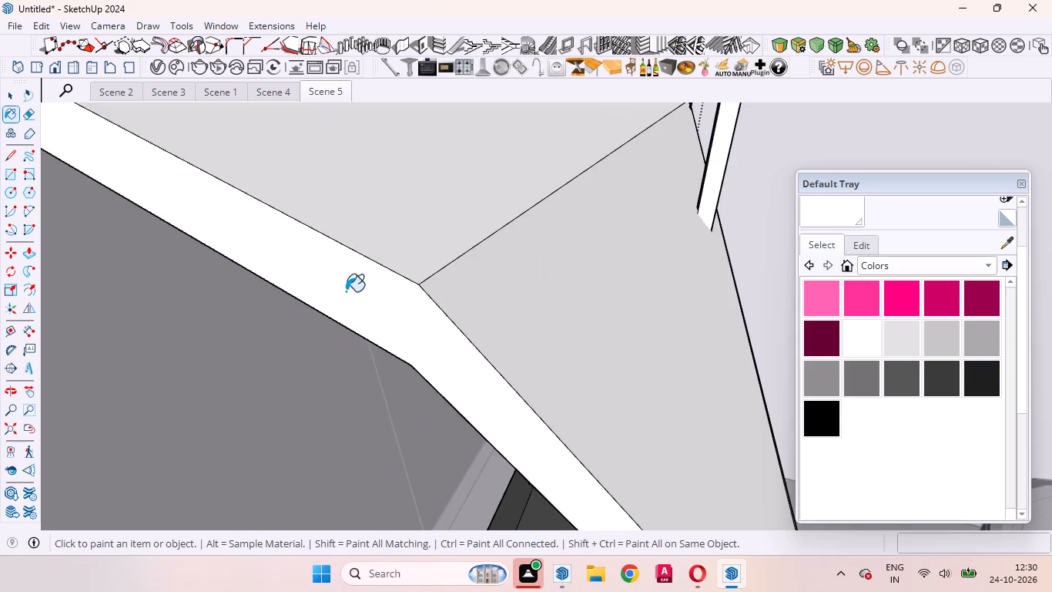
Paint the eighteenth slat from the top of the blinds white on its front faces, thin upper edge, lower strip and end face.
scroll(279, 298, "down", 20)
scroll(279, 298, "down", 6)
scroll(357, 394, "up", 5)
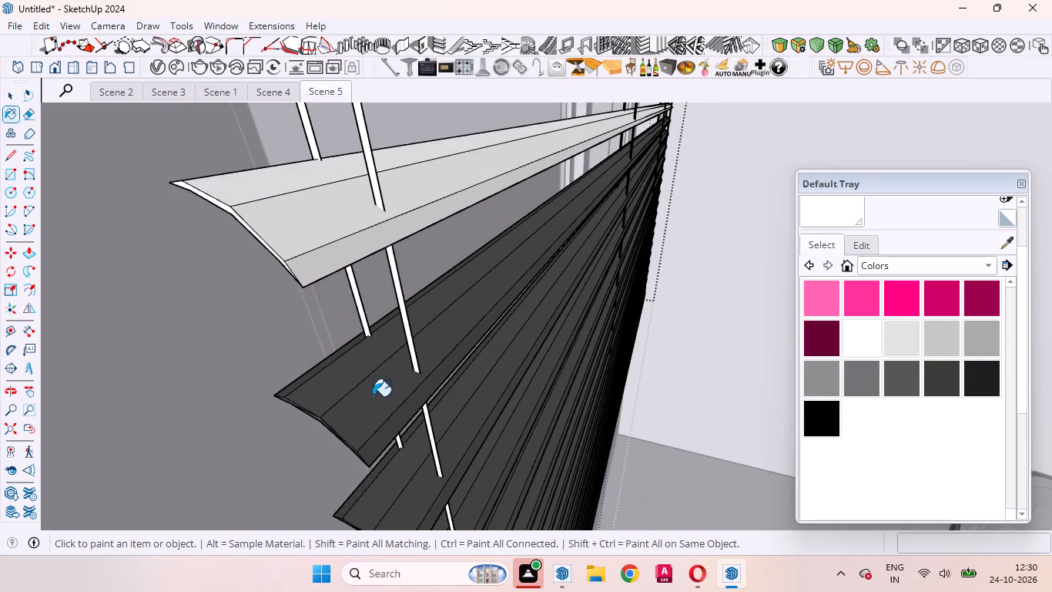
left_click(377, 395)
scroll(345, 375, "up", 5)
left_click(347, 377)
scroll(337, 360, "up", 4)
left_click(322, 339)
scroll(327, 331, "down", 9)
scroll(386, 392, "up", 4)
scroll(373, 377, "down", 3)
left_click(353, 361)
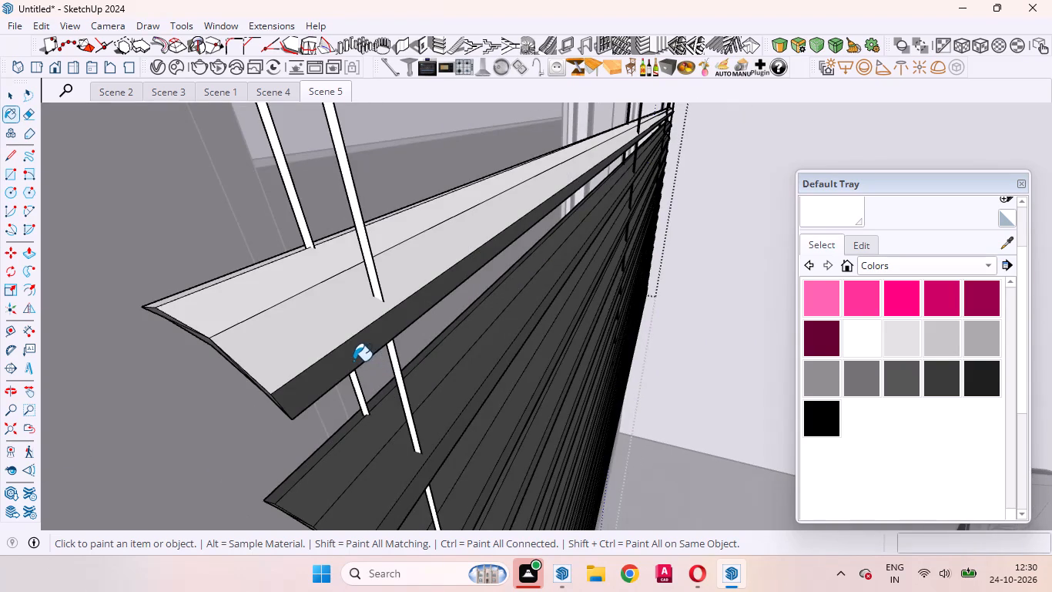
scroll(208, 358, "up", 11)
left_click(270, 262)
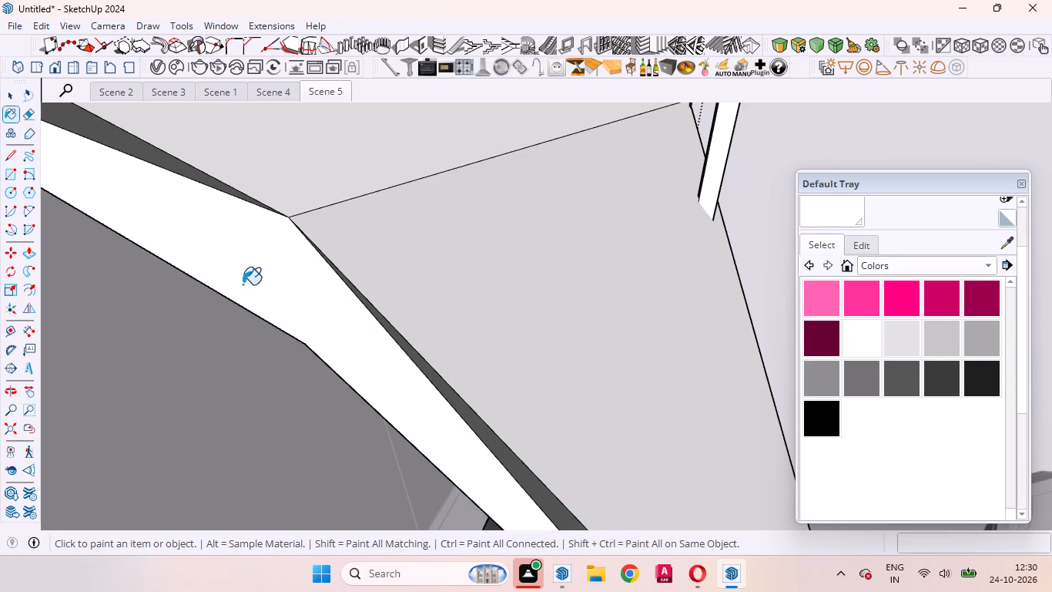
scroll(243, 285, "down", 5)
left_click(155, 183)
scroll(298, 227, "down", 11)
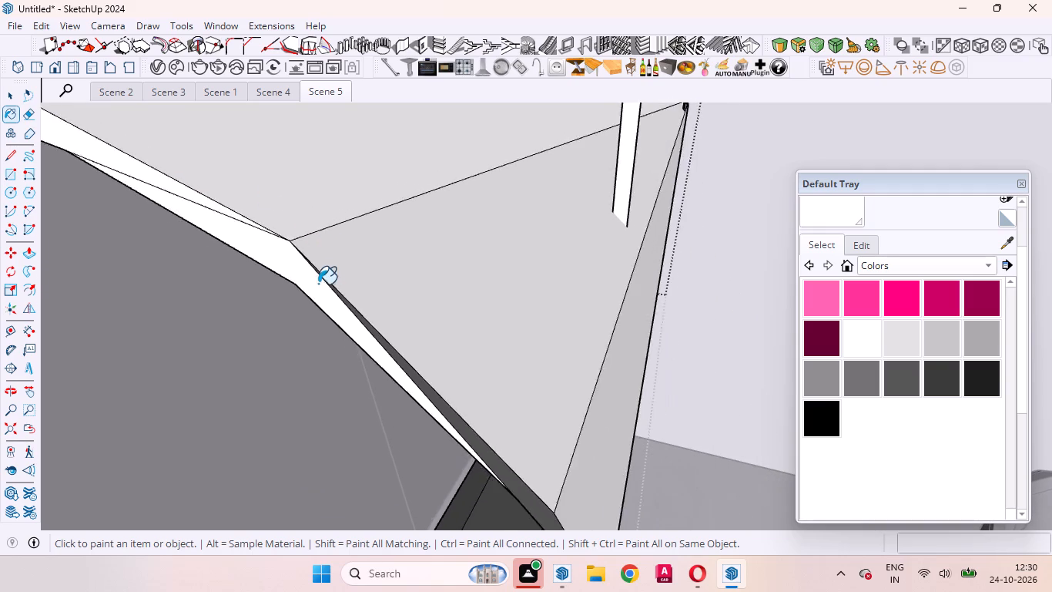
Paint the nineteenth slat's front faces, thin upper edge and lower strip white.
scroll(318, 284, "down", 20)
scroll(318, 284, "down", 4)
scroll(360, 378, "up", 12)
left_click(371, 368)
left_click(409, 395)
scroll(332, 355, "down", 4)
left_click(452, 385)
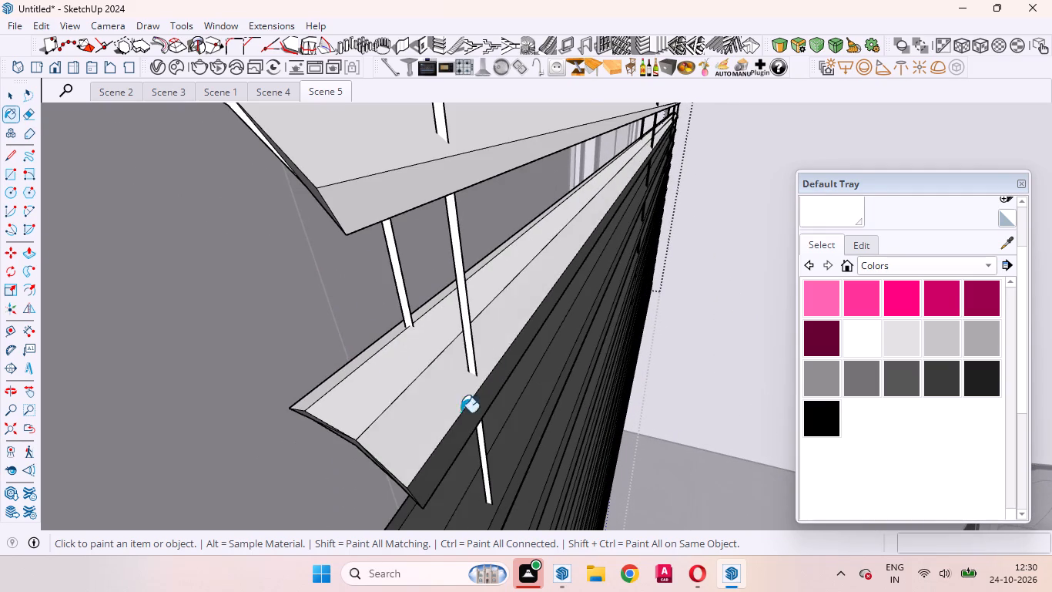
scroll(449, 410, "up", 4)
scroll(425, 335, "down", 5)
left_click(447, 424)
scroll(495, 341, "down", 5)
Paint all parts of the nineteenth slat's end face white, including the narrow strip along its lower half.
scroll(340, 382, "up", 2)
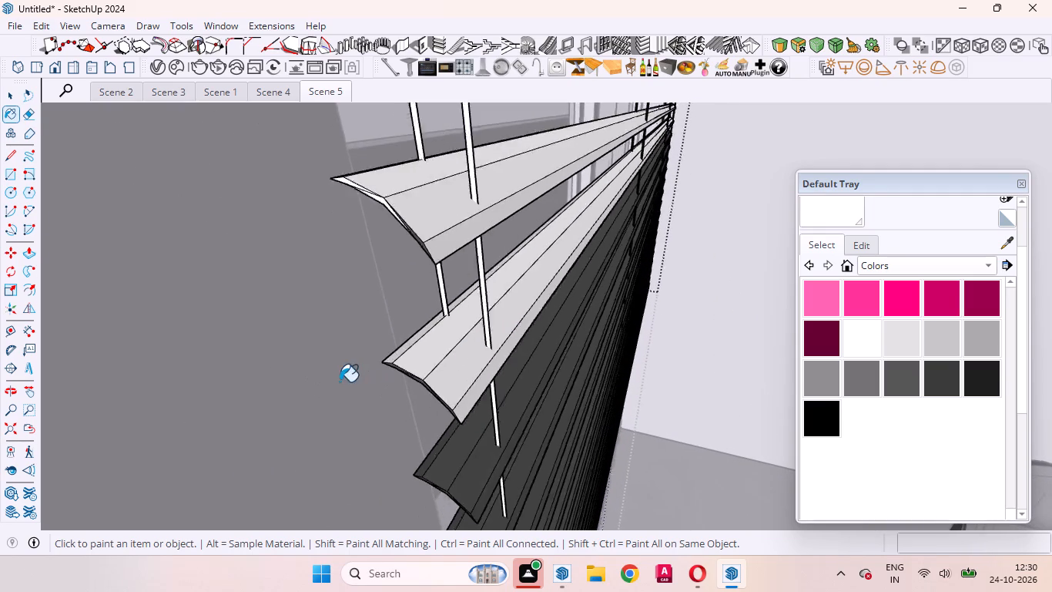
scroll(340, 382, "up", 16)
scroll(377, 344, "down", 5)
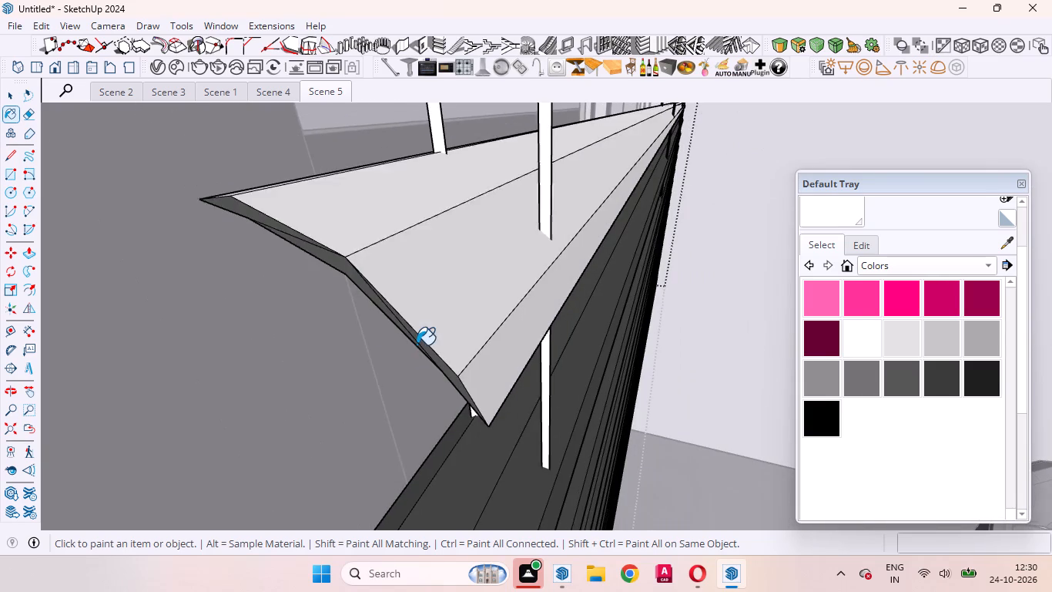
scroll(417, 345, "down", 1)
scroll(263, 239, "up", 4)
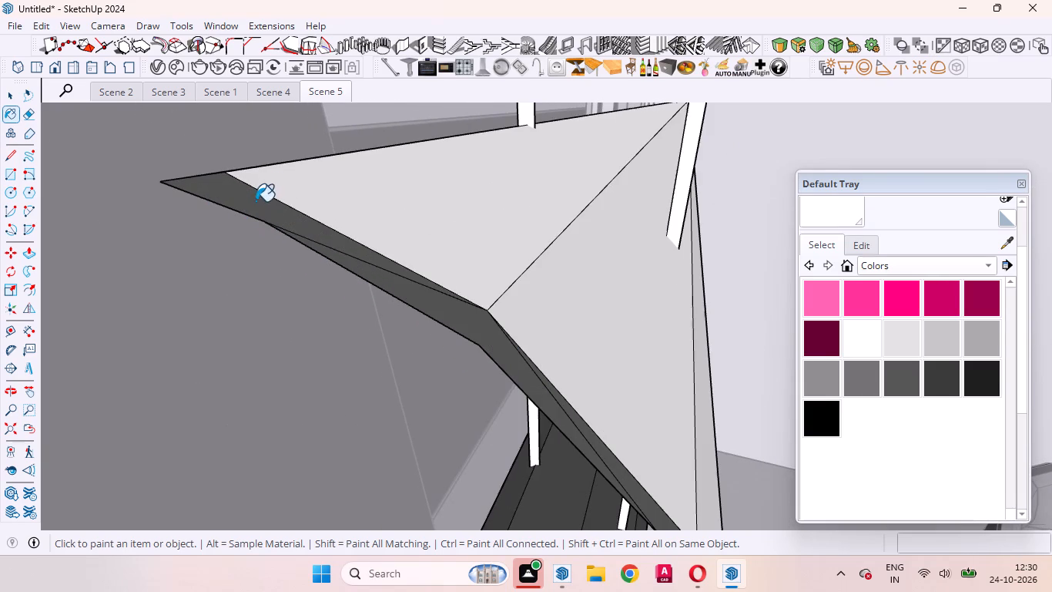
left_click(254, 203)
left_click(428, 306)
scroll(380, 258, "down", 12)
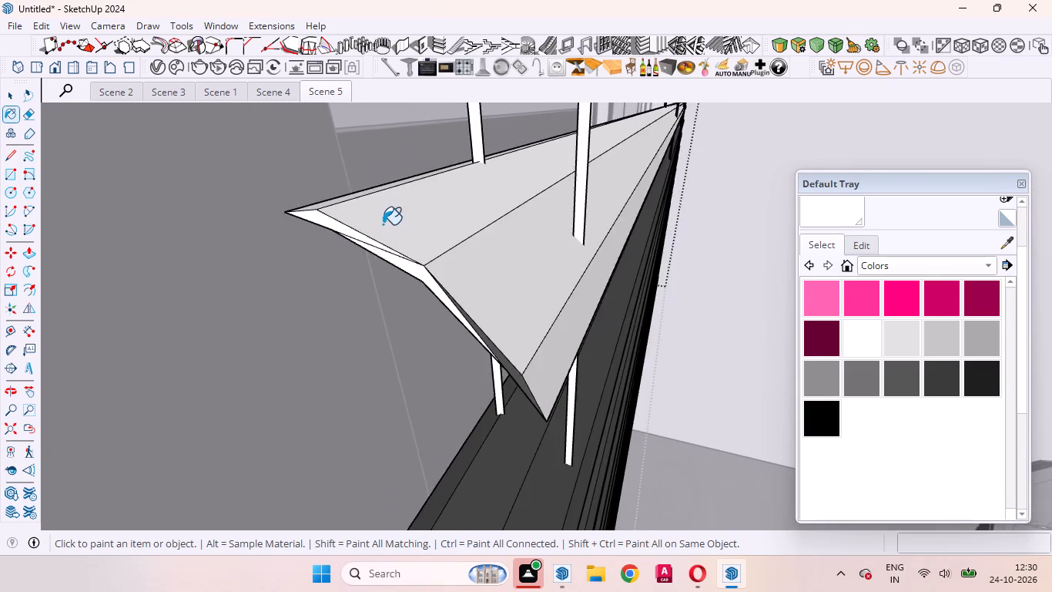
scroll(383, 224, "down", 8)
scroll(424, 288, "up", 9)
scroll(429, 290, "down", 7)
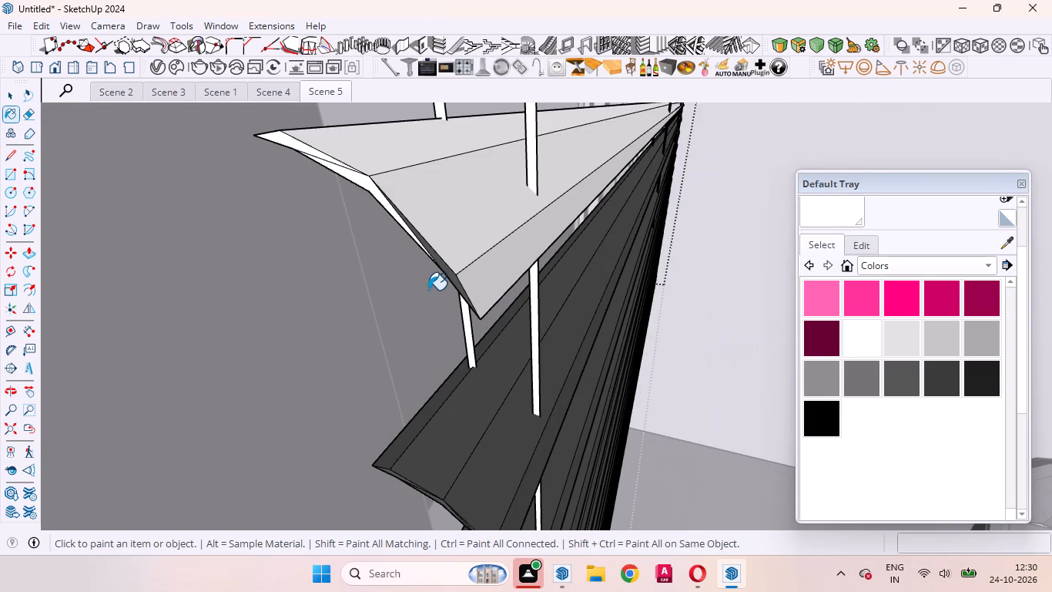
scroll(424, 258, "up", 1)
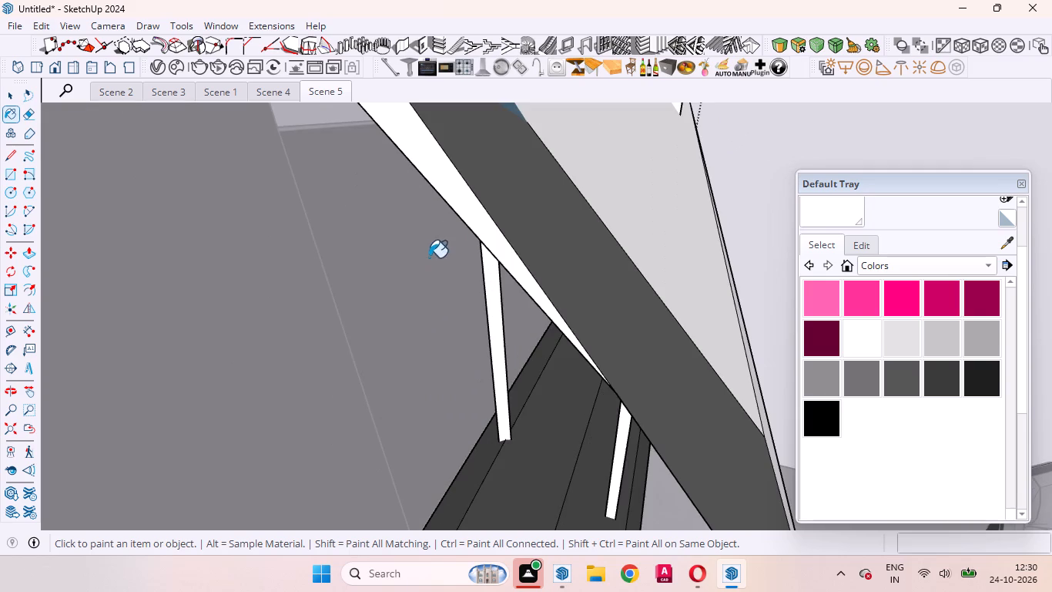
left_click(577, 259)
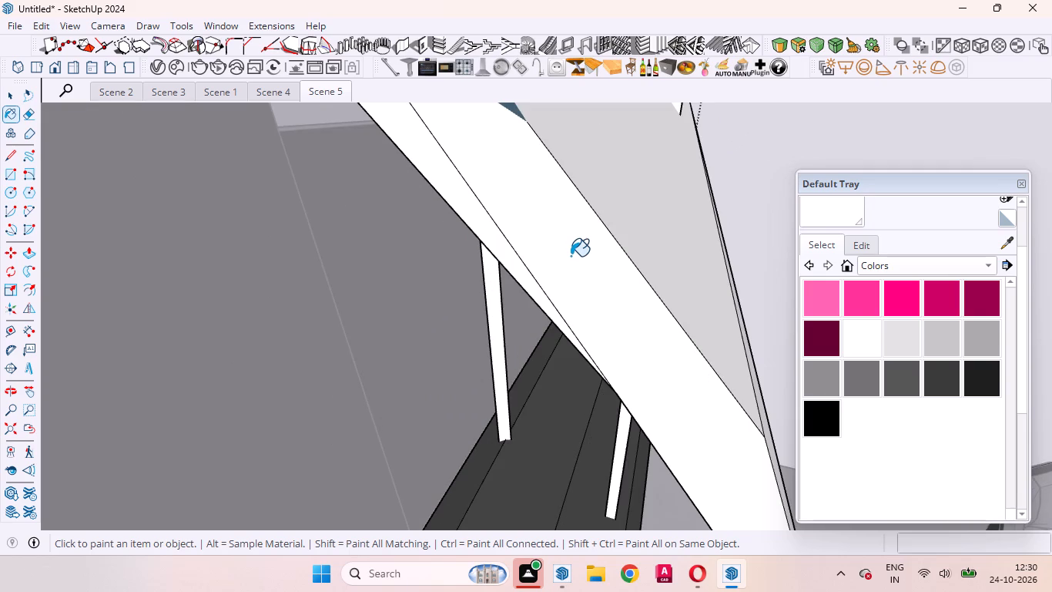
Paint the twentieth slat's front faces, thin upper edge and lower strip white.
scroll(558, 272, "down", 2)
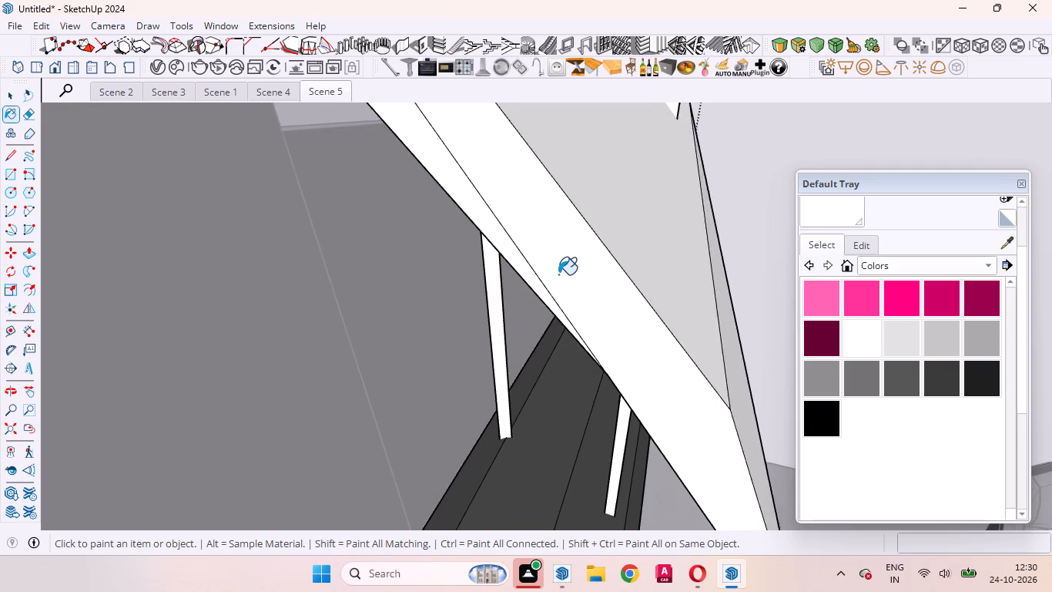
scroll(558, 274, "down", 19)
scroll(521, 310, "up", 13)
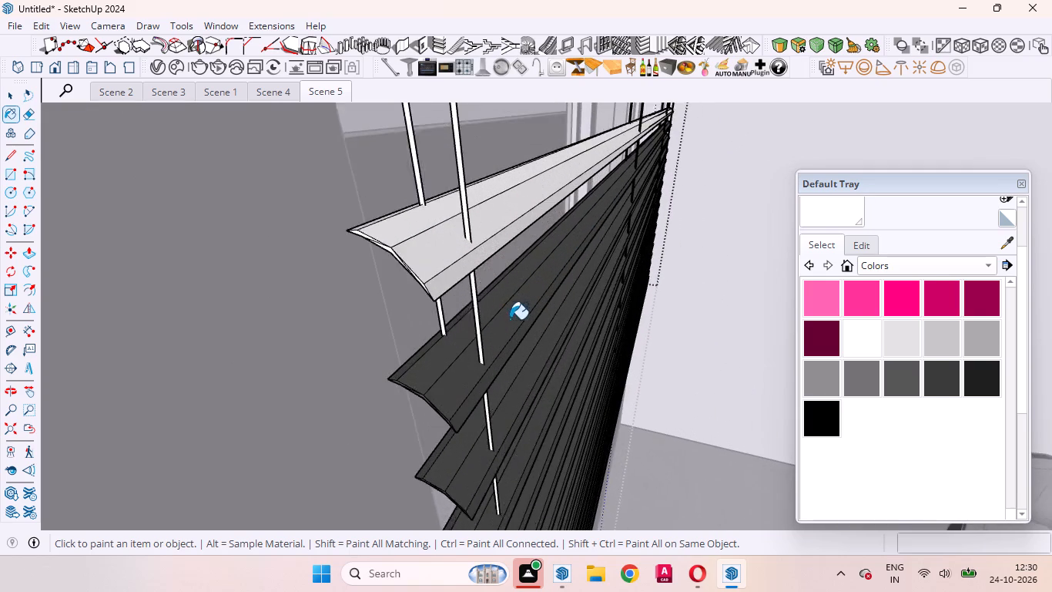
left_click(484, 301)
left_click(509, 317)
scroll(515, 335, "up", 3)
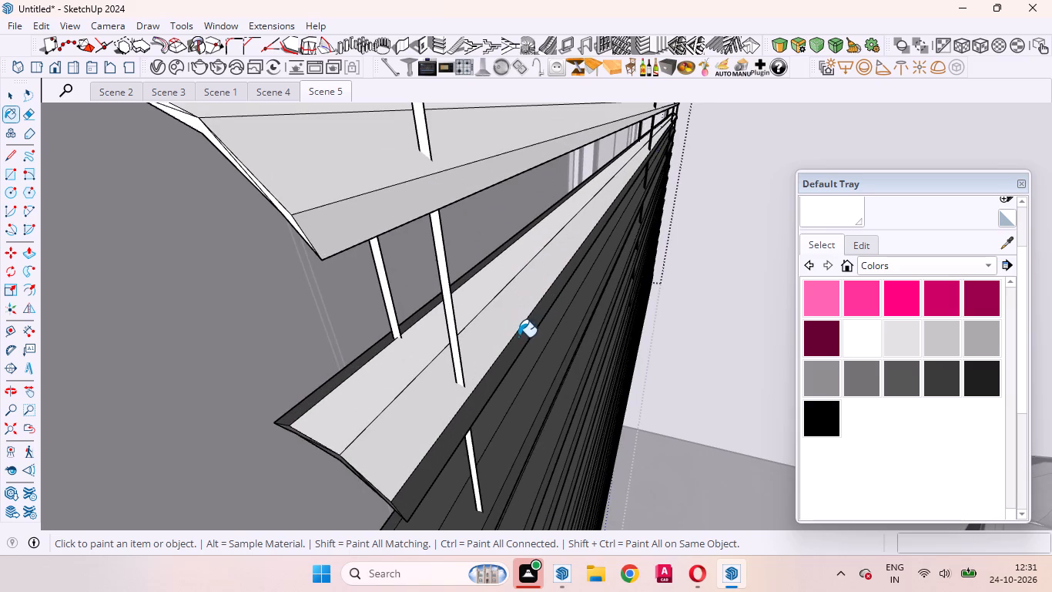
left_click(518, 337)
scroll(410, 314, "up", 4)
left_click(467, 329)
Paint all parts of the twentieth slat's end face white.
scroll(413, 308, "down", 10)
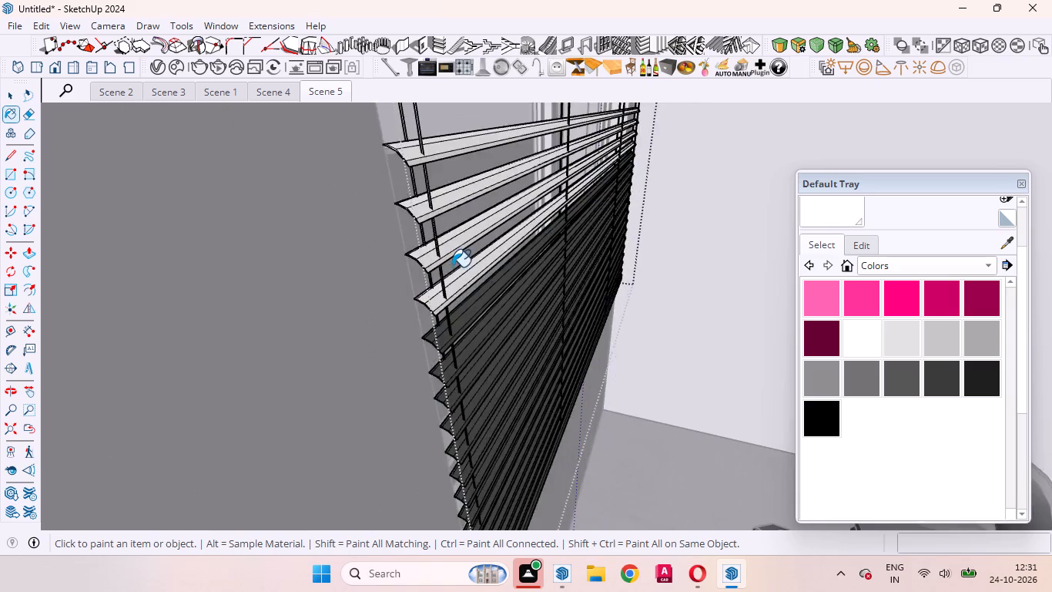
scroll(428, 308, "up", 8)
scroll(435, 291, "down", 2)
scroll(433, 270, "up", 3)
scroll(427, 256, "down", 1)
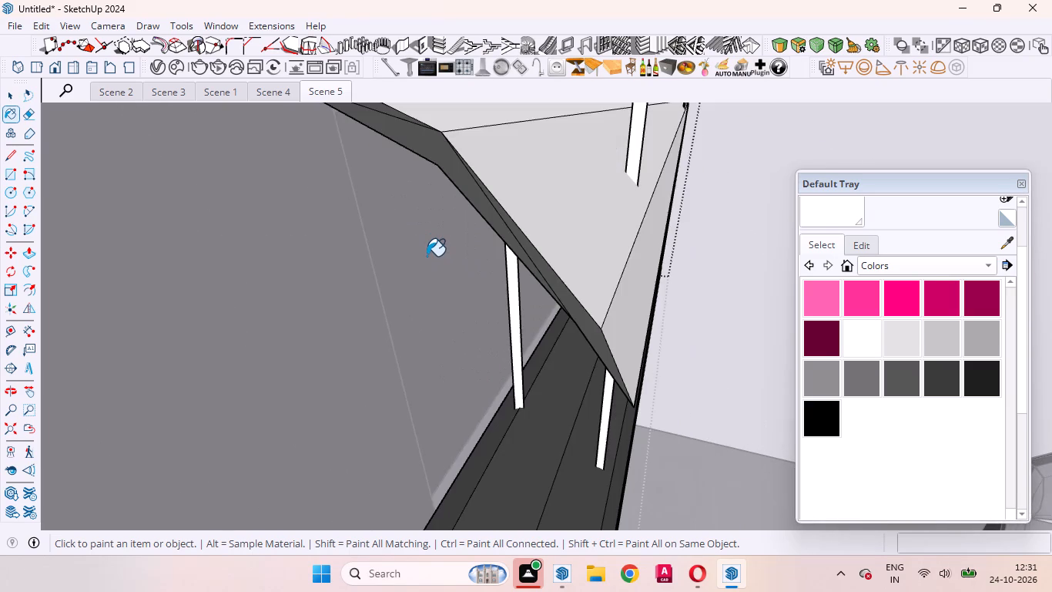
left_click(440, 150)
left_click(581, 314)
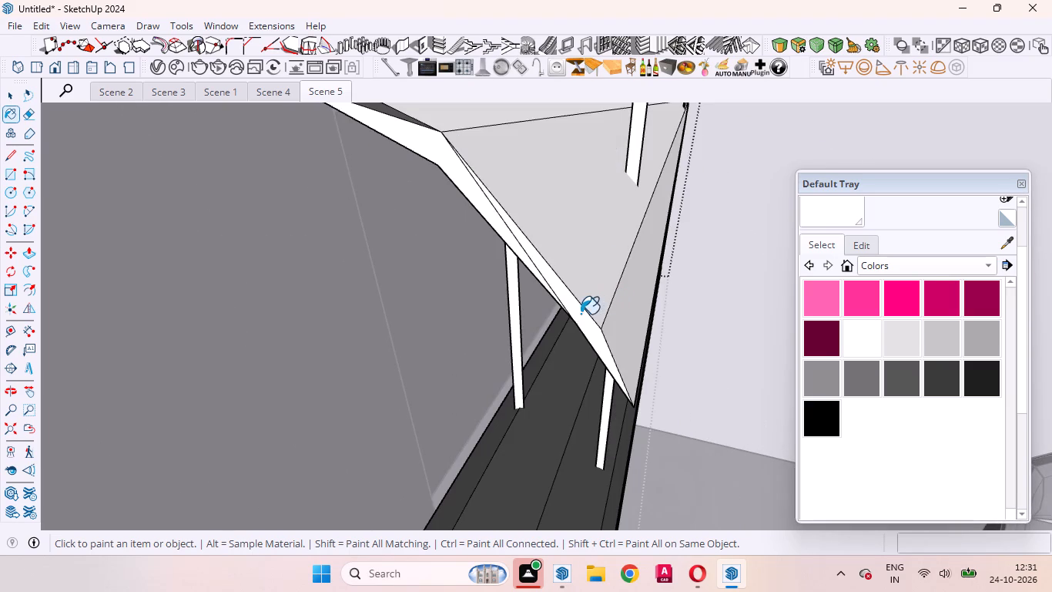
scroll(621, 311, "down", 3)
left_click(420, 160)
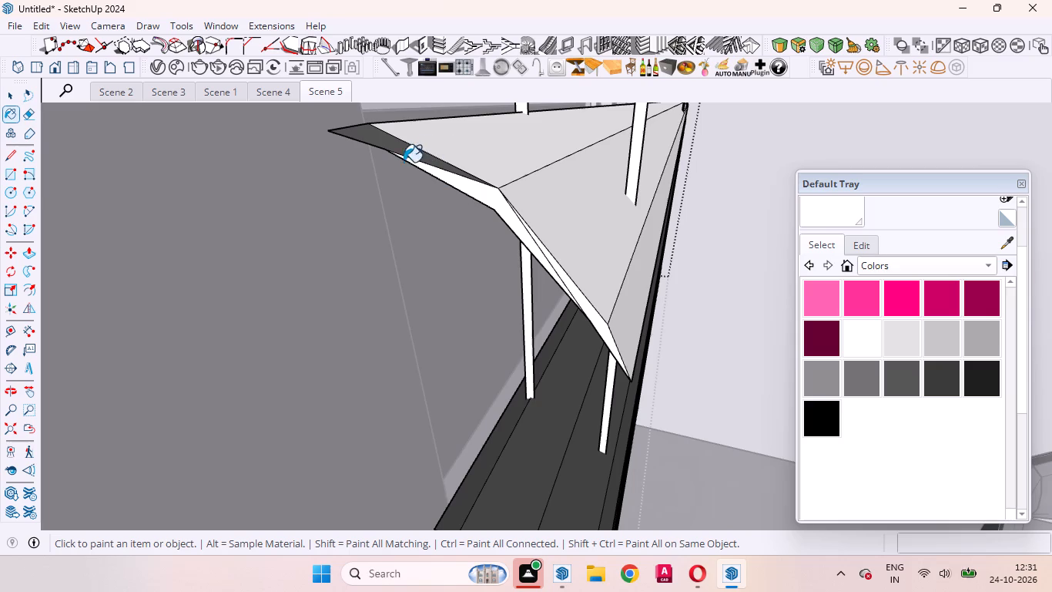
scroll(367, 144, "up", 2)
left_click(372, 136)
Paint the twenty-first slat white on its front faces, thin upper edge, end face and lower strip.
scroll(439, 171, "down", 14)
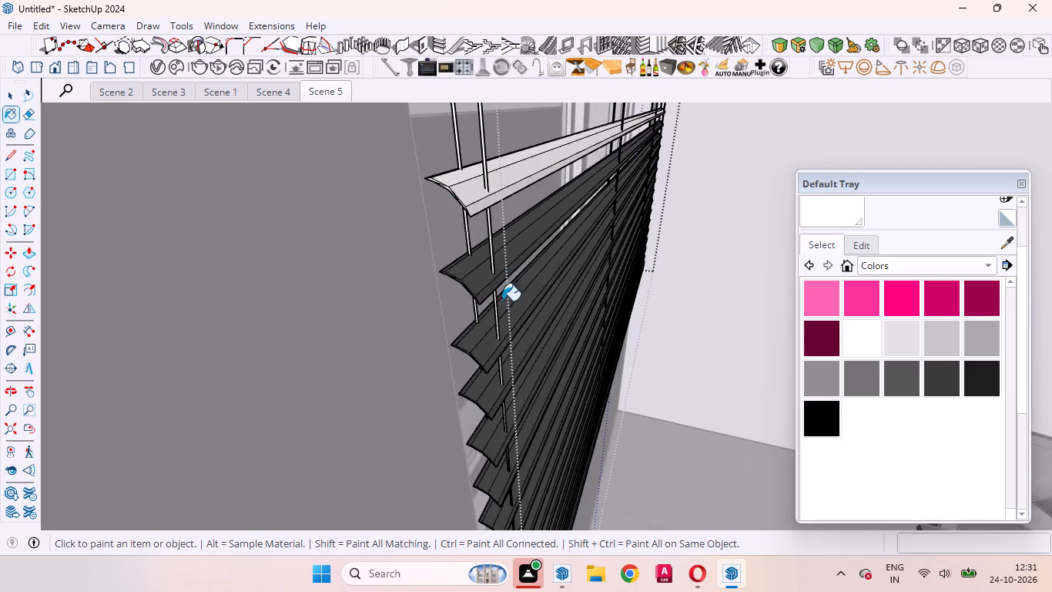
scroll(486, 284, "up", 8)
left_click(475, 276)
left_click(438, 253)
scroll(420, 248, "up", 4)
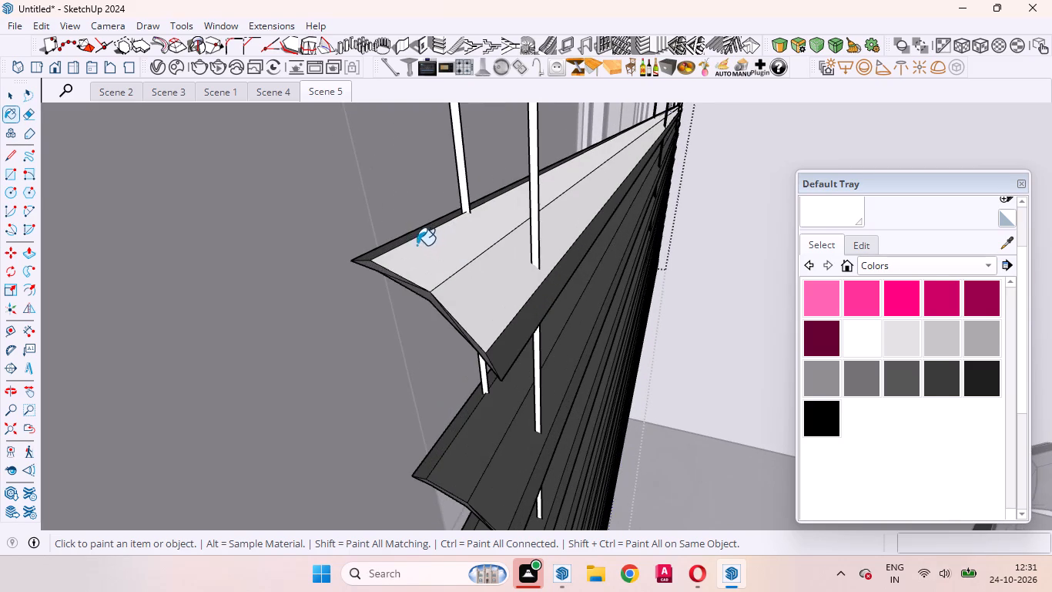
left_click(404, 237)
left_click(390, 279)
scroll(384, 277, "up", 2)
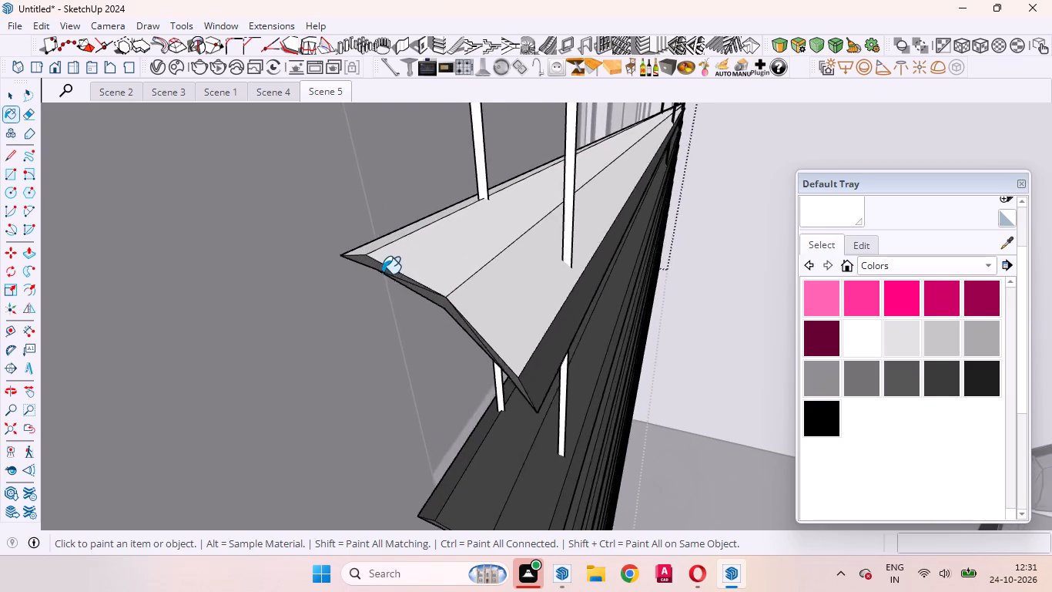
scroll(382, 274, "up", 5)
left_click(370, 264)
left_click(454, 310)
scroll(386, 289, "down", 4)
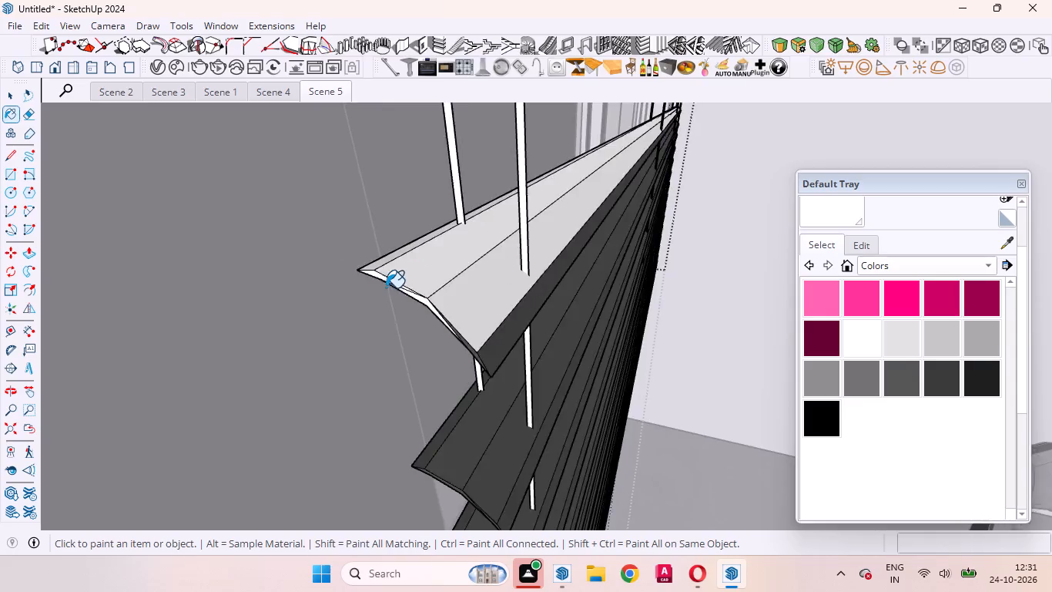
scroll(473, 381, "up", 4)
scroll(469, 326, "down", 2)
left_click(470, 295)
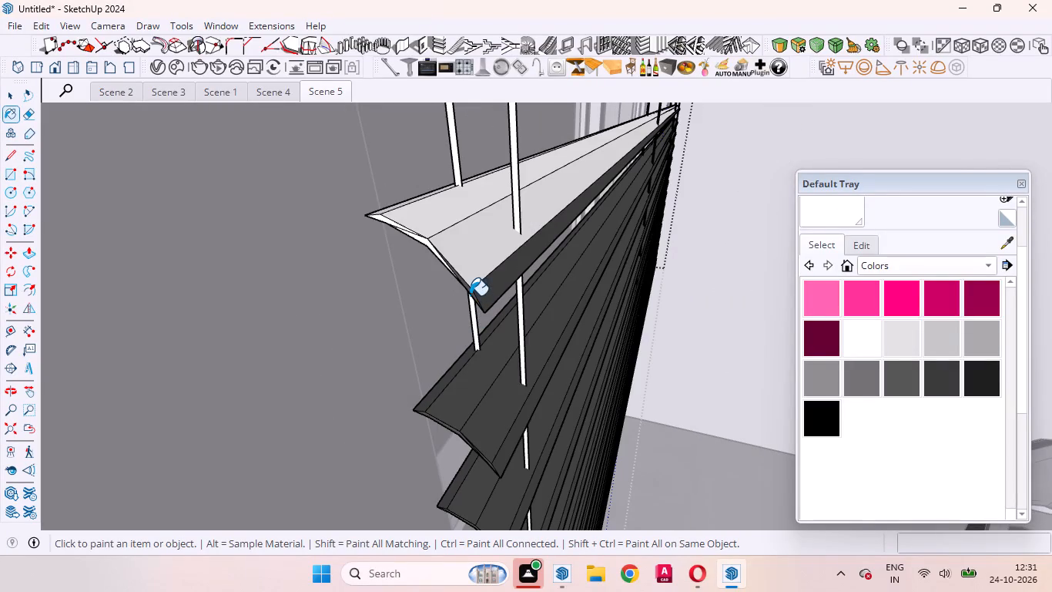
scroll(452, 291, "up", 3)
scroll(476, 288, "down", 2)
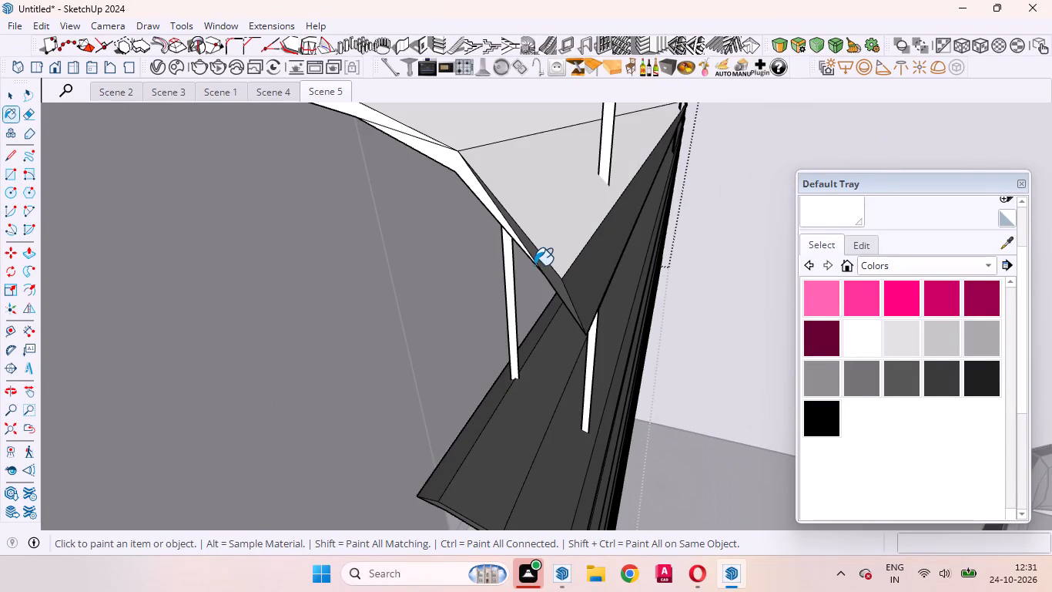
left_click(537, 264)
left_click(557, 279)
left_click(581, 281)
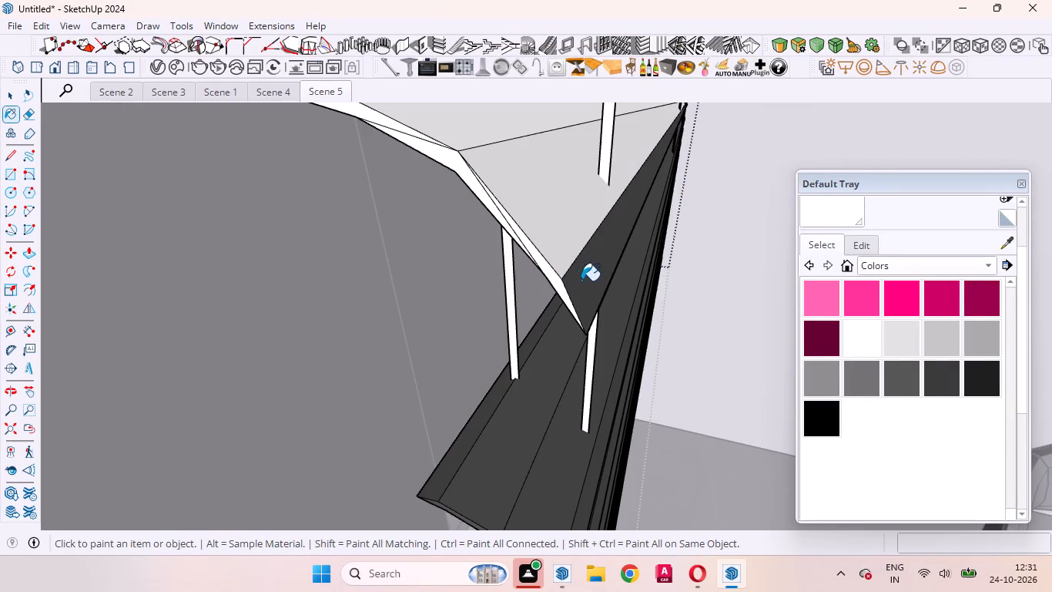
Paint the twenty-second slat's front faces, thin upper edge and lower strip white.
left_click(530, 378)
scroll(508, 402, "up", 3)
left_click(484, 388)
scroll(524, 360, "down", 2)
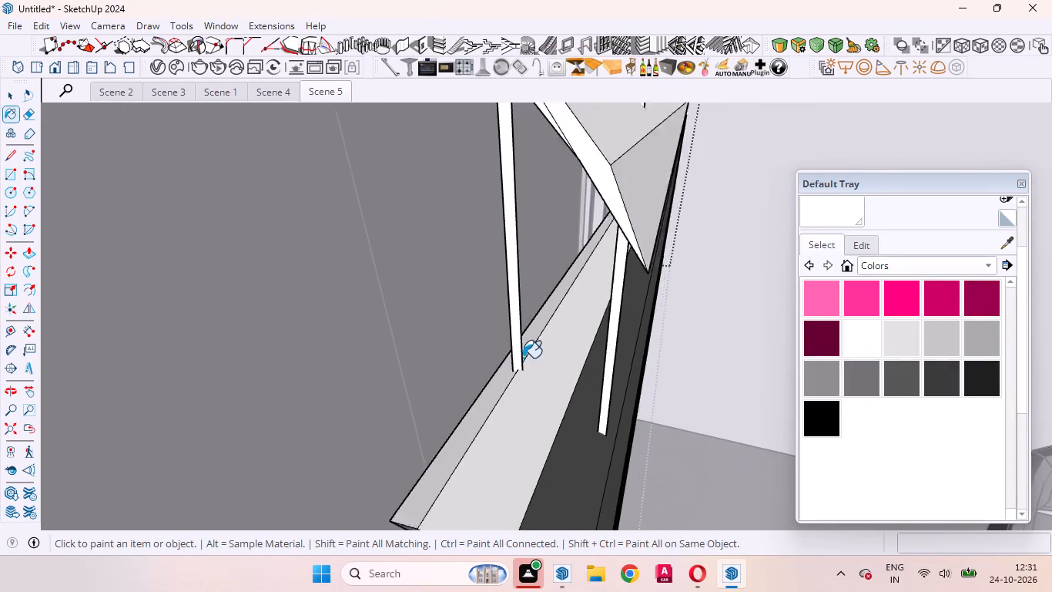
scroll(523, 358, "down", 7)
left_click(518, 351)
scroll(526, 357, "up", 7)
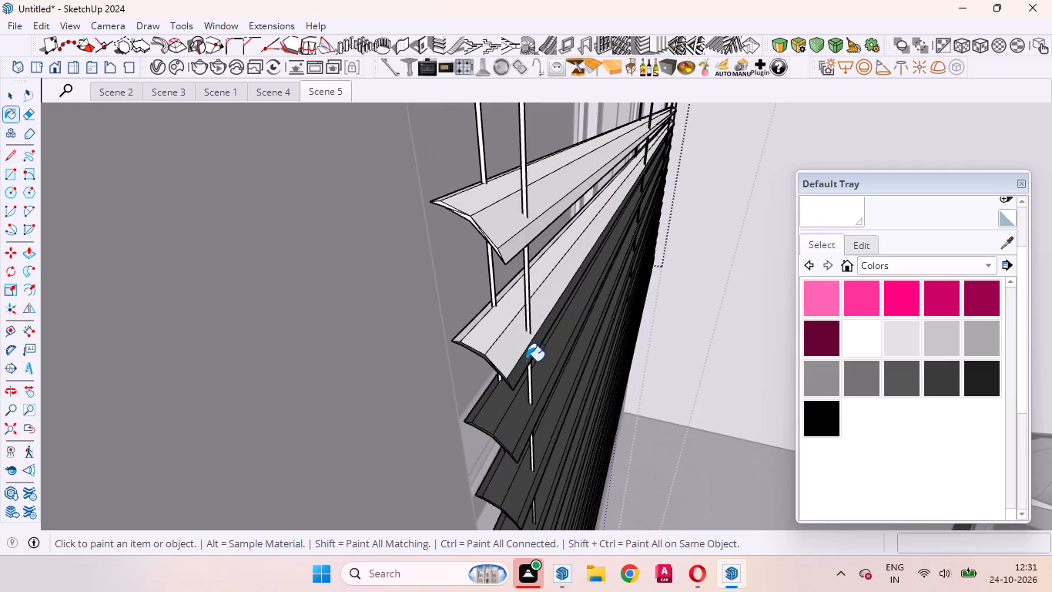
left_click(526, 361)
Paint both parts of the twenty-second slat's end face white.
scroll(503, 372, "up", 14)
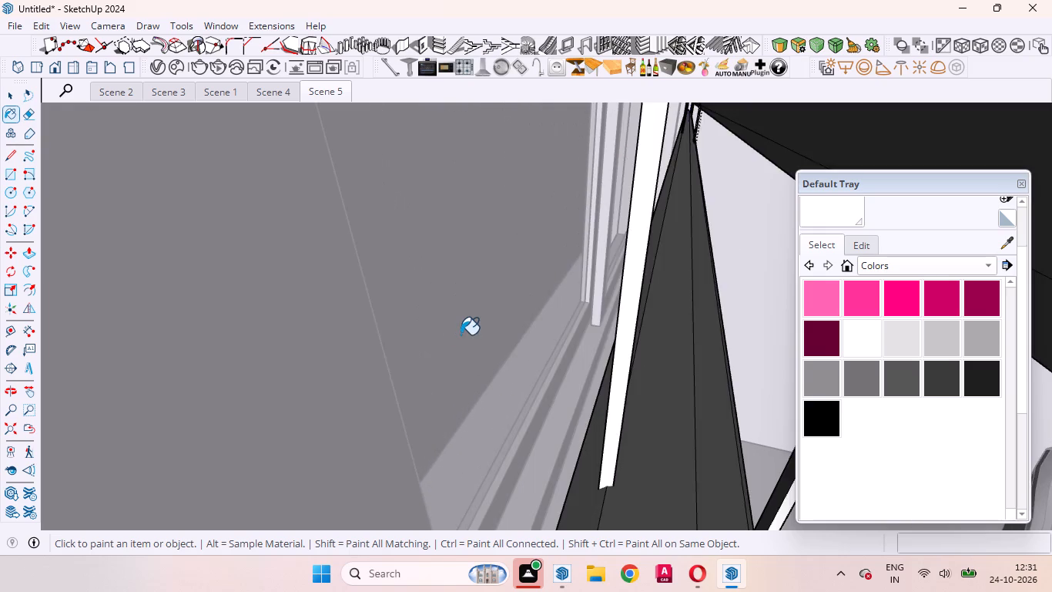
scroll(461, 335, "down", 2)
left_click(457, 326)
scroll(457, 334, "up", 3)
scroll(459, 334, "down", 1)
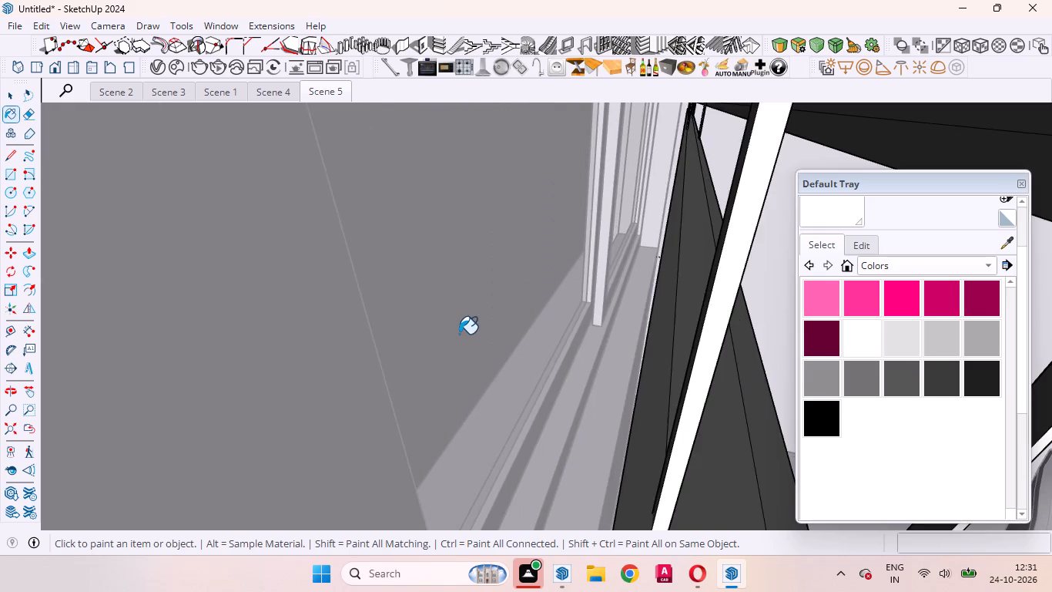
scroll(486, 334, "down", 1)
scroll(497, 327, "up", 2)
scroll(498, 325, "down", 2)
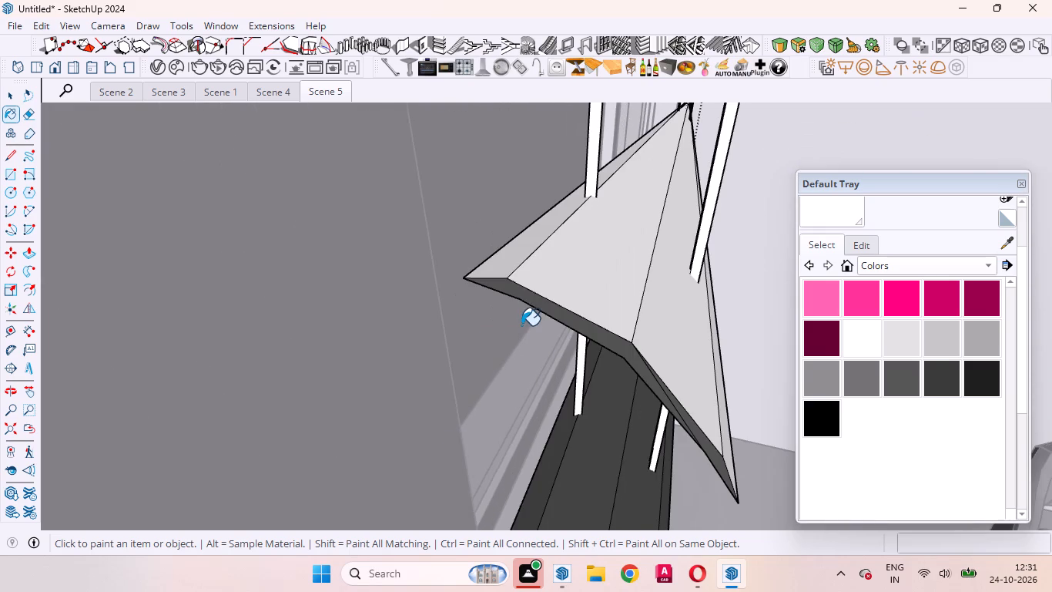
left_click(520, 293)
scroll(492, 290, "down", 3)
scroll(642, 392, "up", 3)
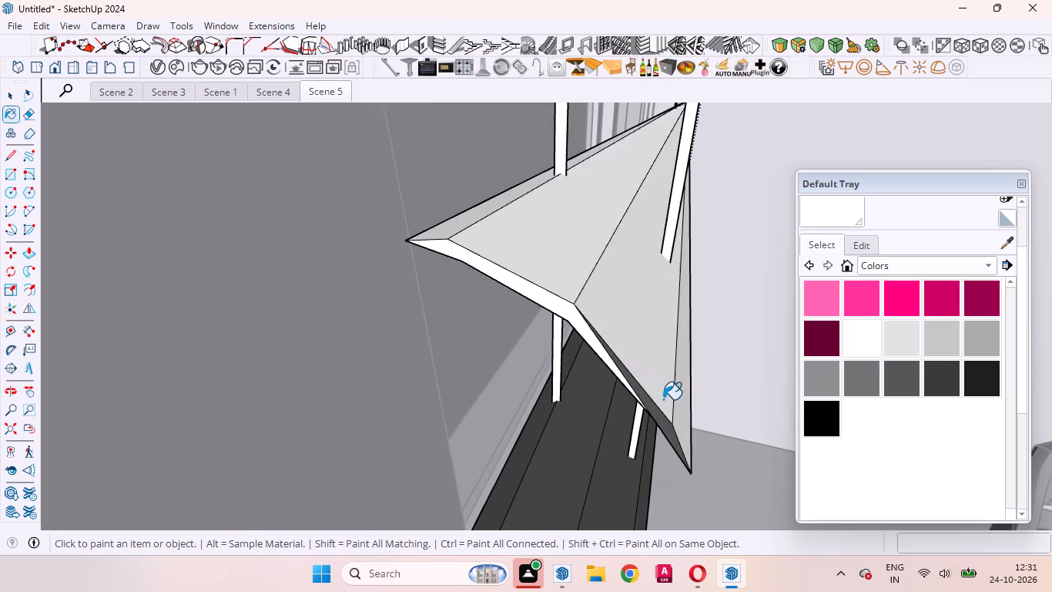
scroll(663, 399, "up", 1)
left_click(651, 407)
Paint the twenty-third slat white on its front faces, thin upper edge, lower strip and end face.
left_click(589, 435)
left_click(534, 426)
scroll(521, 353, "down", 2)
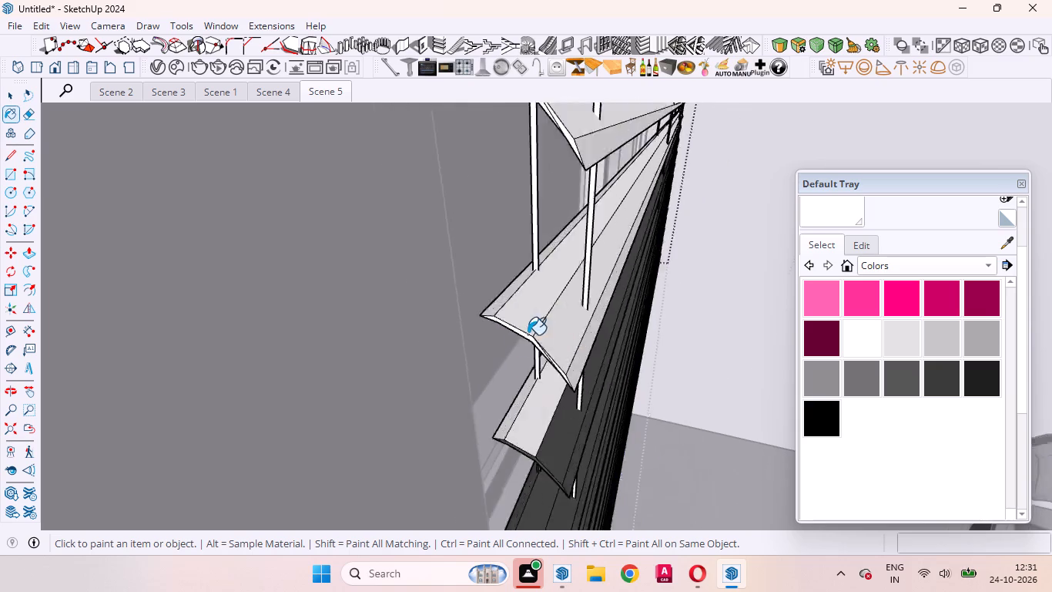
scroll(528, 335, "down", 2)
scroll(580, 402, "up", 3)
left_click(519, 384)
scroll(536, 408, "up", 3)
left_click(536, 406)
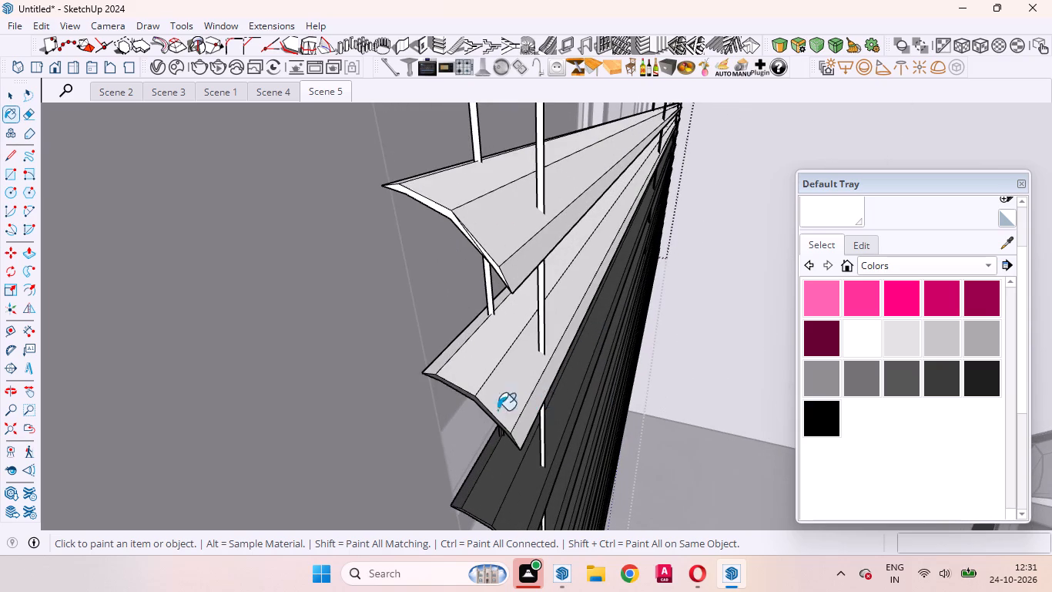
scroll(462, 396, "up", 11)
scroll(458, 392, "down", 3)
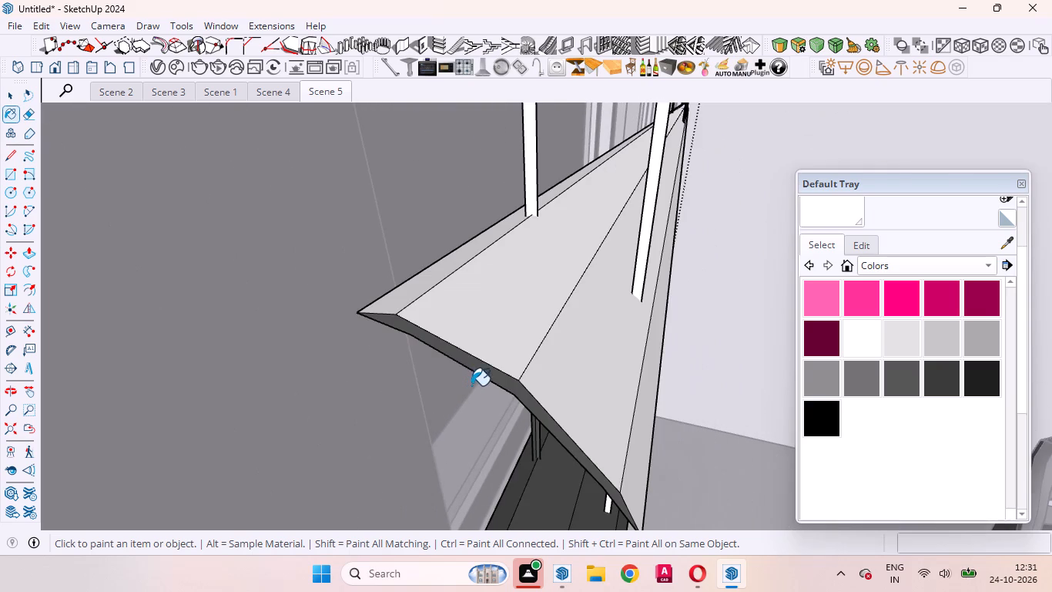
left_click(457, 367)
left_click(476, 362)
Paint the dark faces of the window-side cord below the twenty-third slat white.
scroll(511, 342, "down", 5)
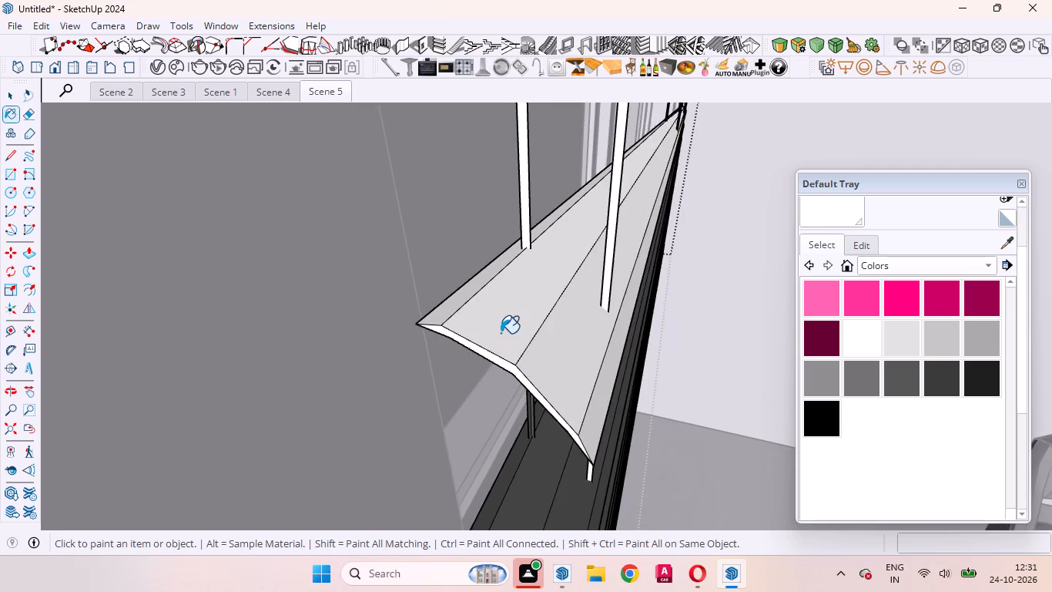
scroll(501, 333, "down", 8)
scroll(534, 399, "up", 4)
left_click(539, 336)
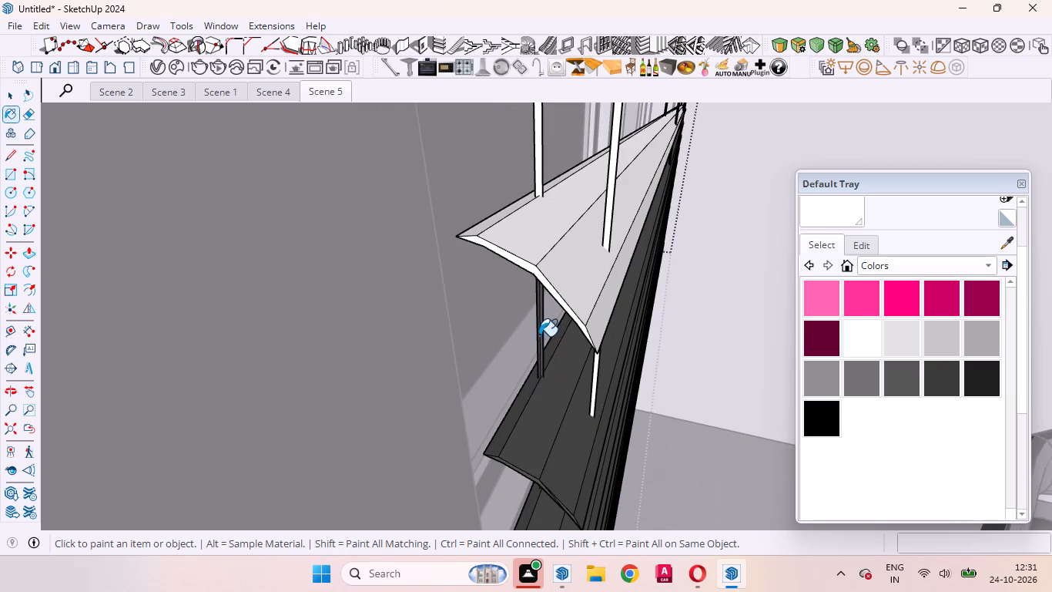
scroll(539, 322, "up", 8)
left_click(545, 307)
left_click(537, 301)
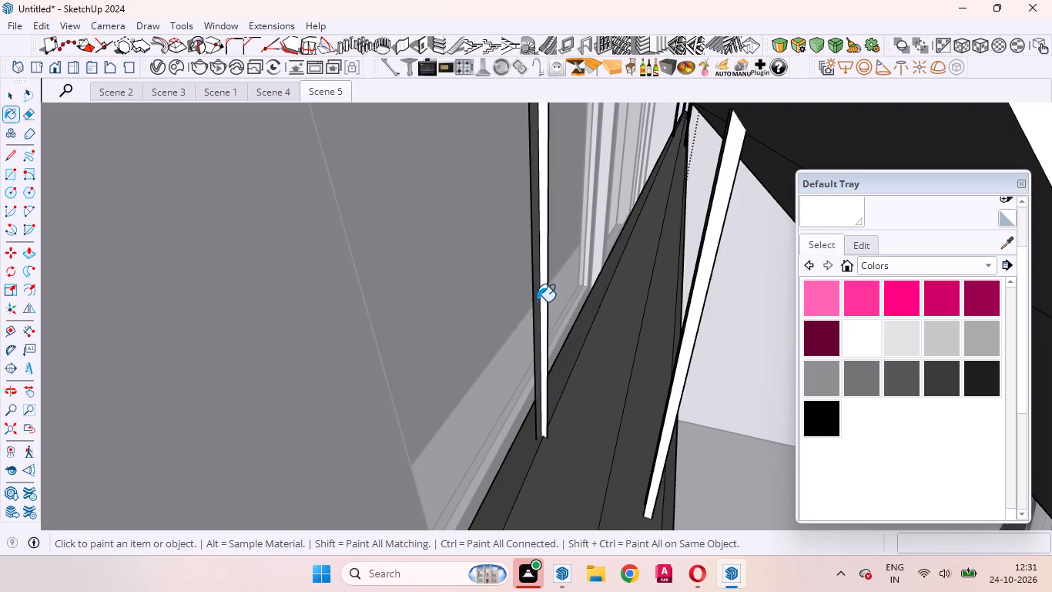
Paint the twenty-fourth slat white on its front faces, thin upper edge, lower strip and both parts of its end face.
left_click(605, 360)
left_click(577, 343)
left_click(645, 379)
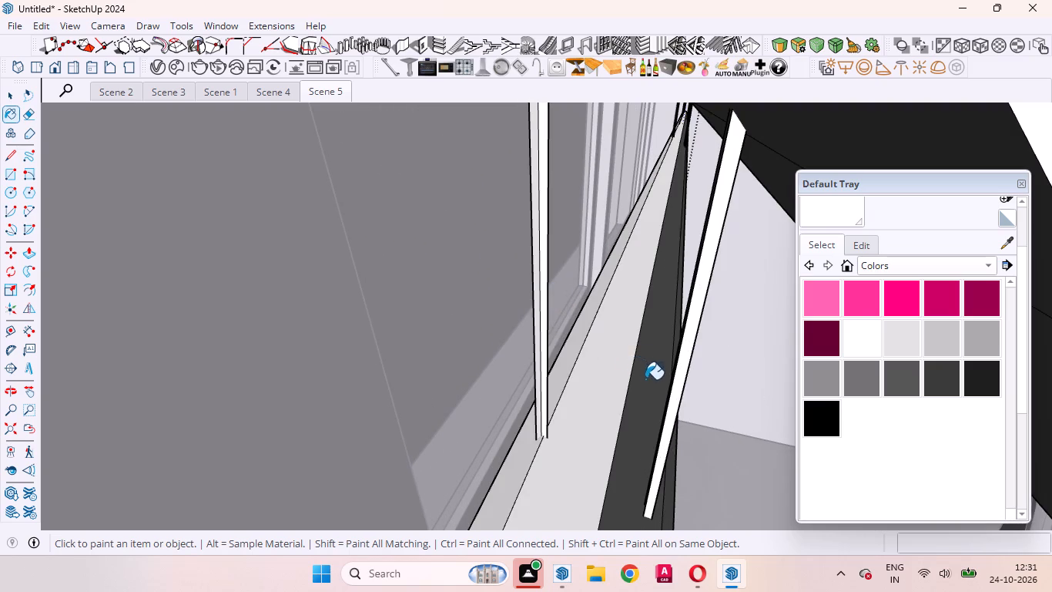
scroll(552, 321, "down", 7)
scroll(572, 368, "up", 7)
left_click(580, 378)
scroll(518, 402, "up", 2)
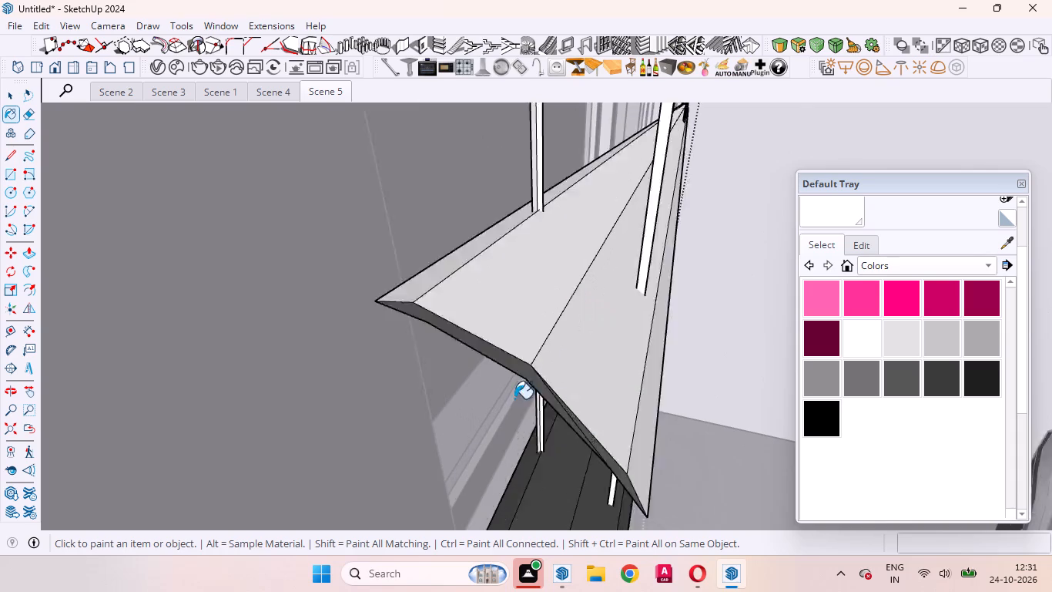
scroll(514, 399, "up", 2)
scroll(504, 378, "down", 4)
scroll(531, 332, "up", 1)
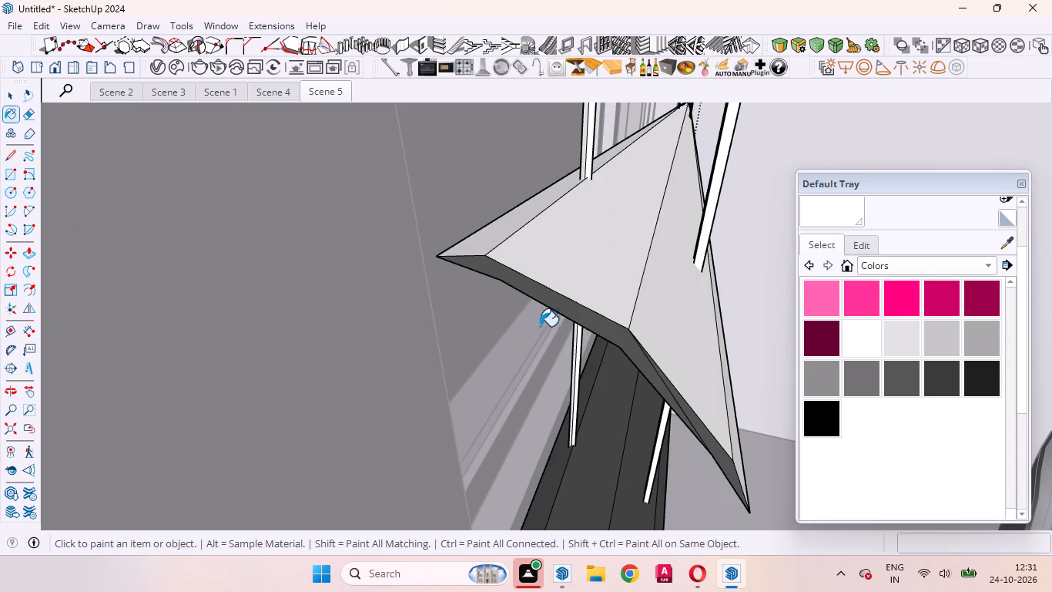
left_click(565, 302)
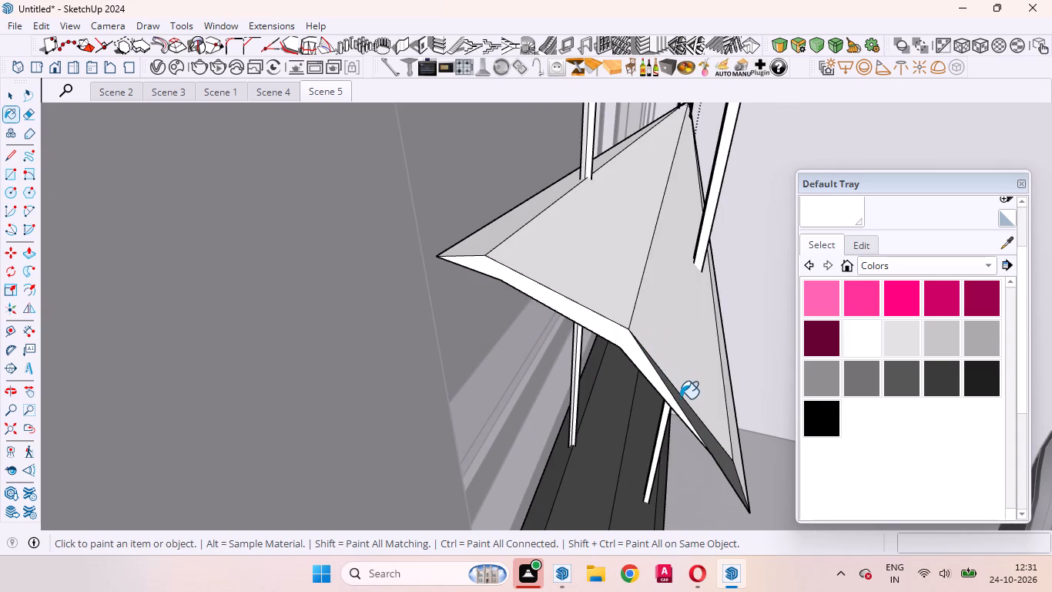
left_click(680, 399)
Paint the twenty-fifth slat's front faces, thin upper edge and lower strip white.
left_click(639, 417)
left_click(610, 421)
left_click(578, 407)
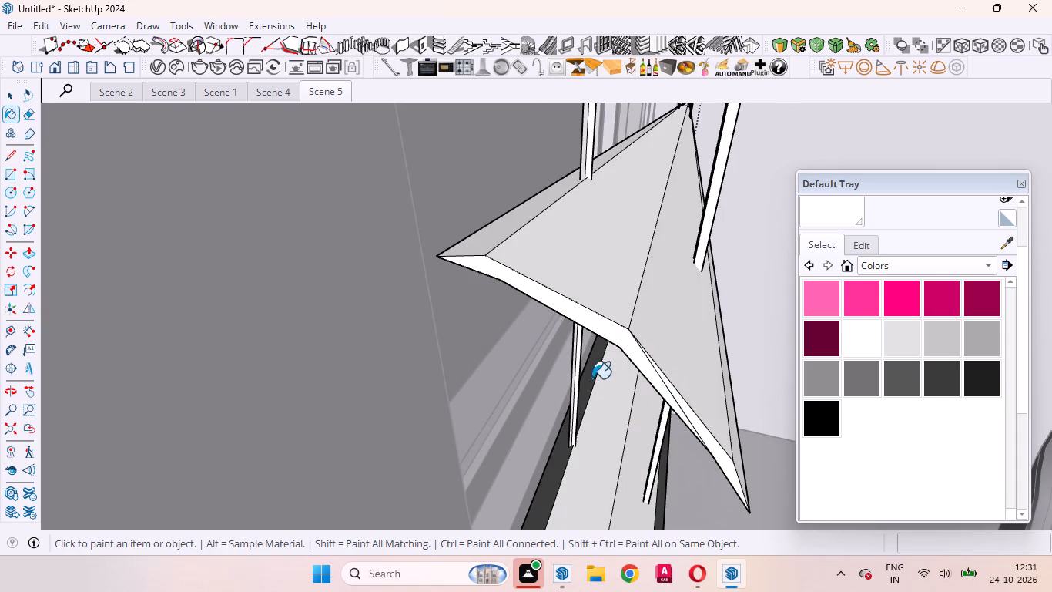
scroll(592, 372, "down", 4)
scroll(537, 457, "up", 3)
scroll(576, 454, "down", 5)
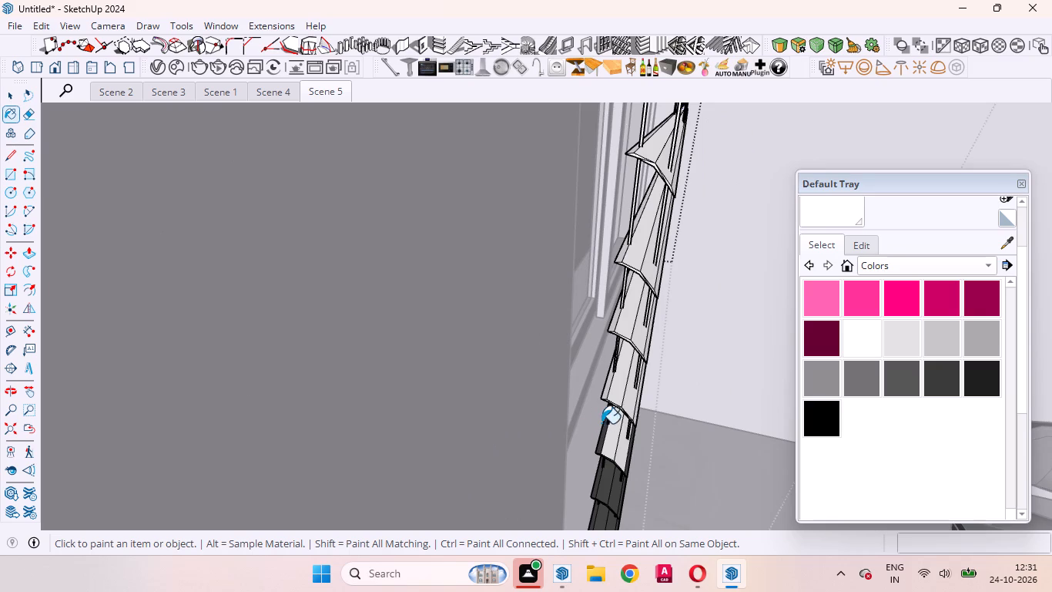
left_click(603, 439)
scroll(604, 443, "up", 2)
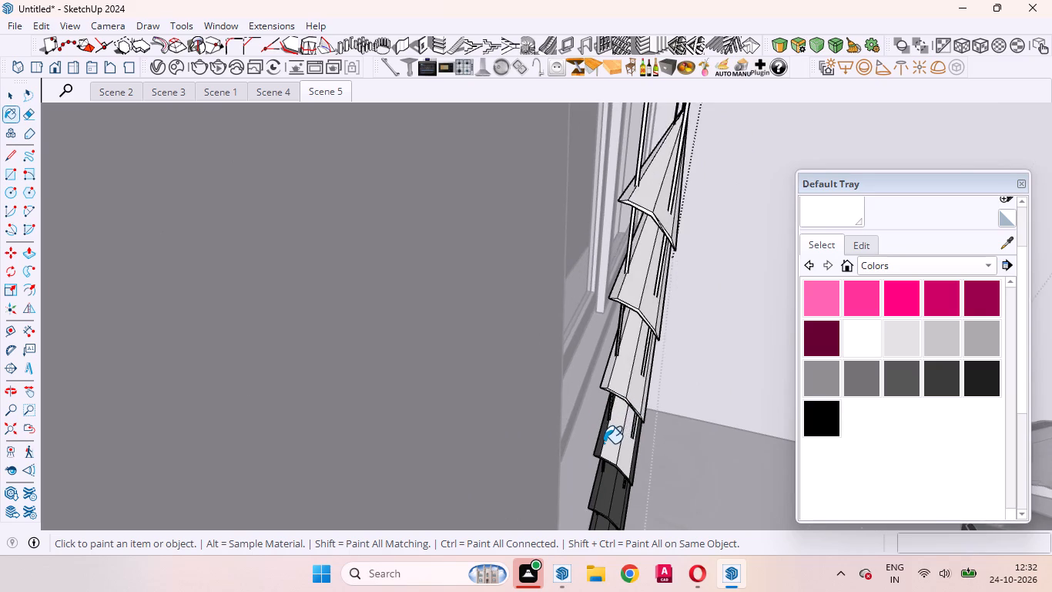
scroll(604, 443, "up", 13)
left_click(590, 429)
scroll(540, 418, "down", 5)
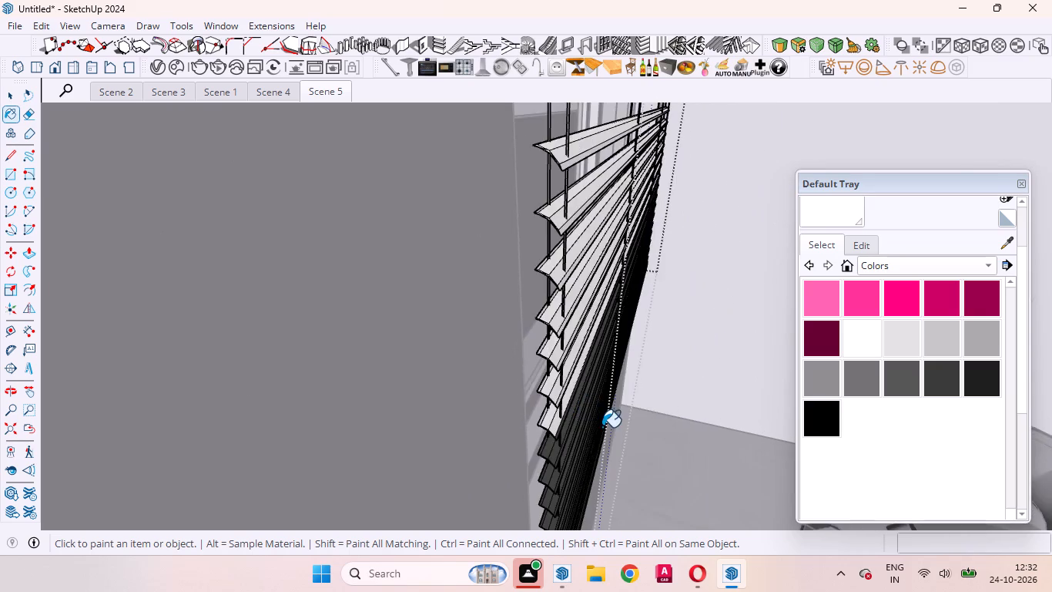
scroll(602, 429, "up", 2)
scroll(539, 429, "up", 6)
left_click(531, 429)
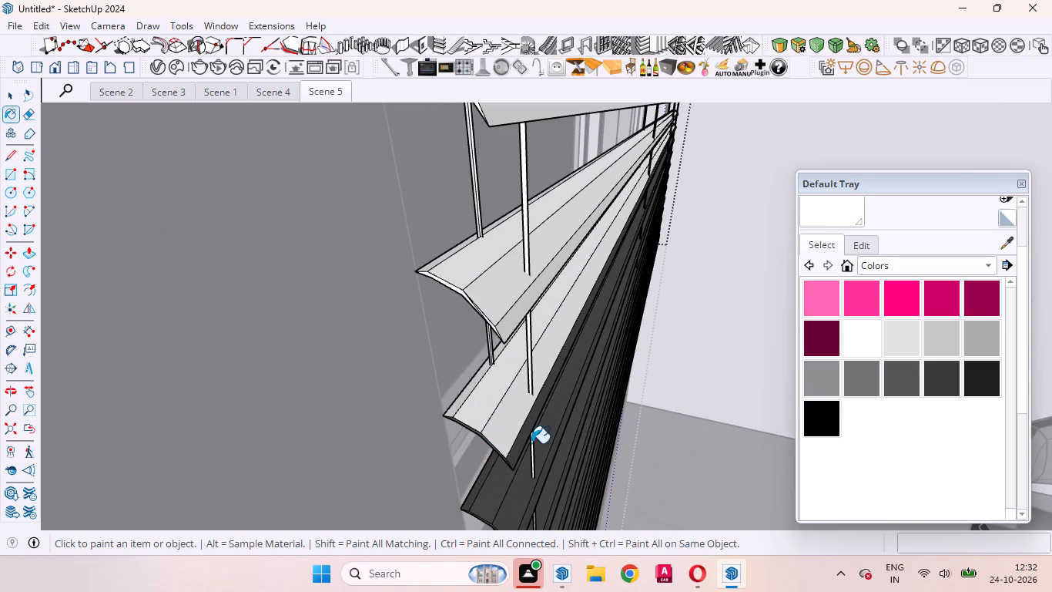
scroll(531, 443, "up", 4)
left_click(521, 433)
Paint the twenty-fifth slat's end face white.
scroll(473, 455, "up", 3)
scroll(473, 455, "down", 1)
scroll(473, 455, "up", 5)
scroll(451, 436, "down", 5)
scroll(476, 429, "up", 1)
middle_click_drag(479, 427, 484, 419)
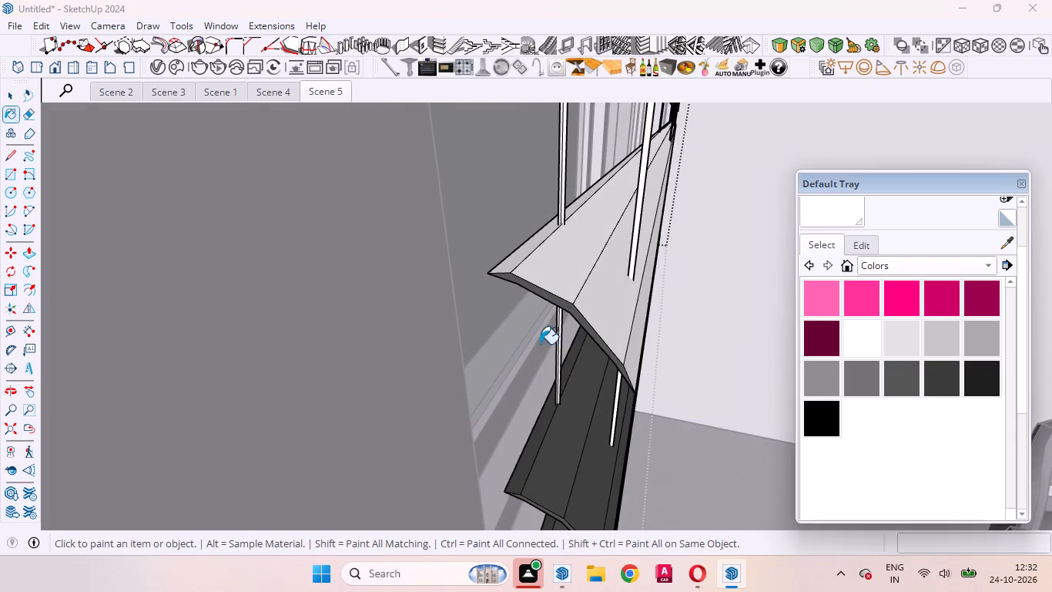
scroll(563, 294, "up", 10)
left_click(578, 323)
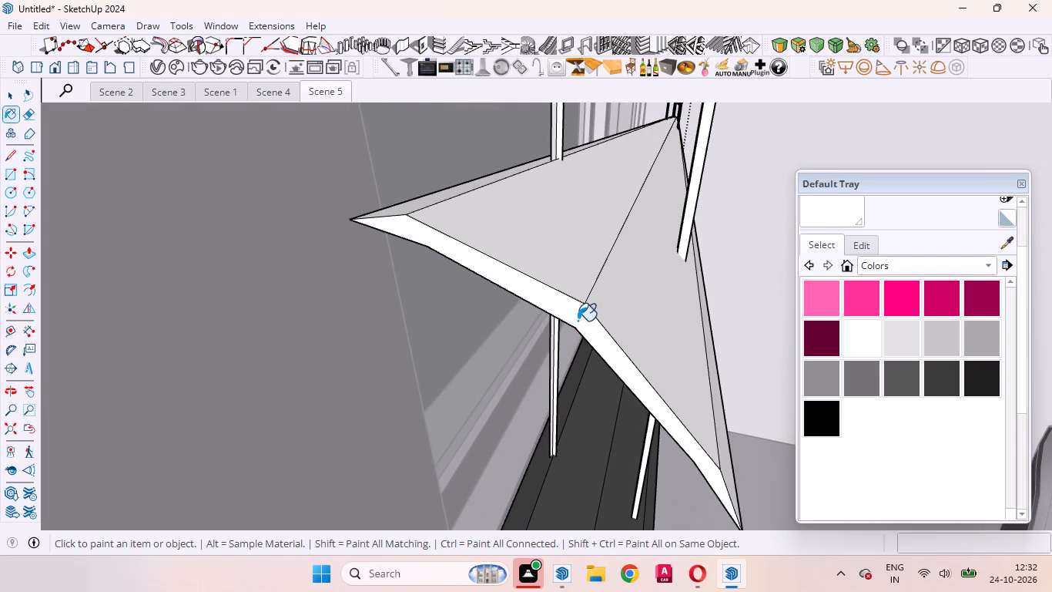
Paint the twenty-sixth slat white on its front faces, thin upper edge, lower strip and end face.
scroll(539, 369, "down", 4)
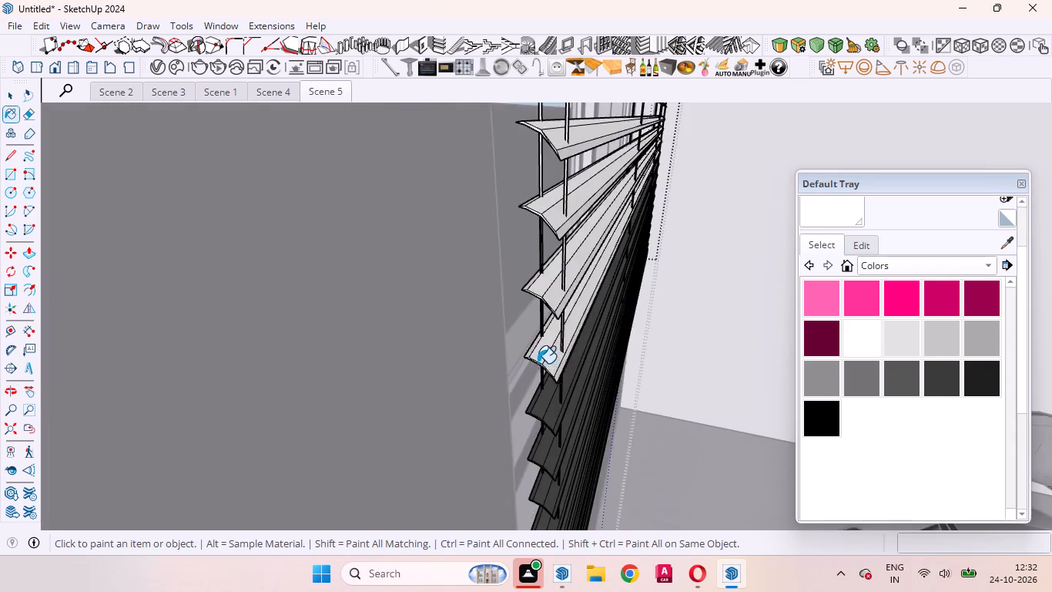
scroll(538, 363, "down", 2)
scroll(543, 382, "up", 15)
left_click(547, 400)
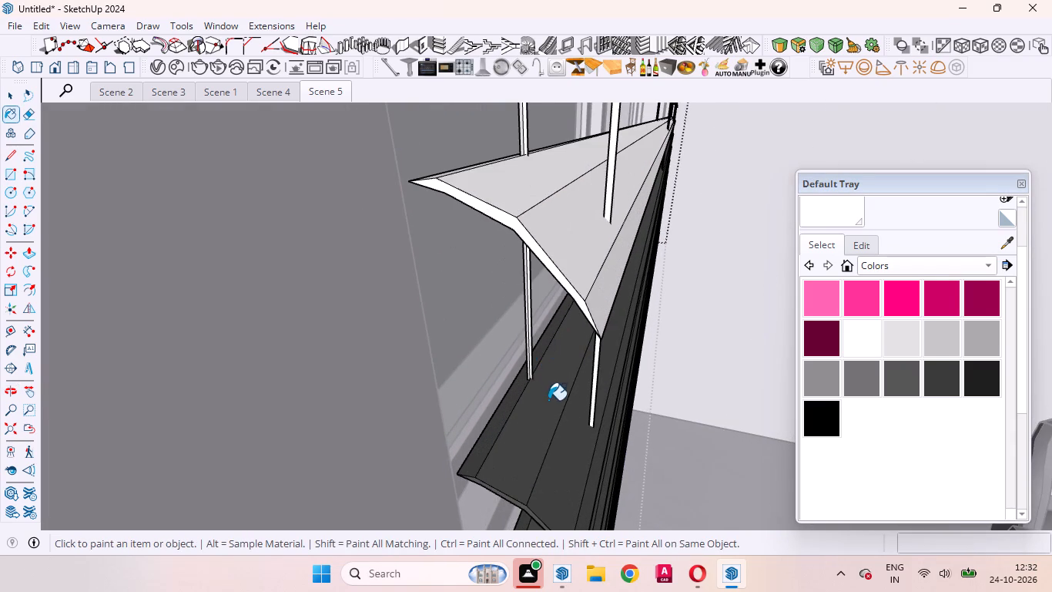
left_click(514, 390)
left_click(558, 448)
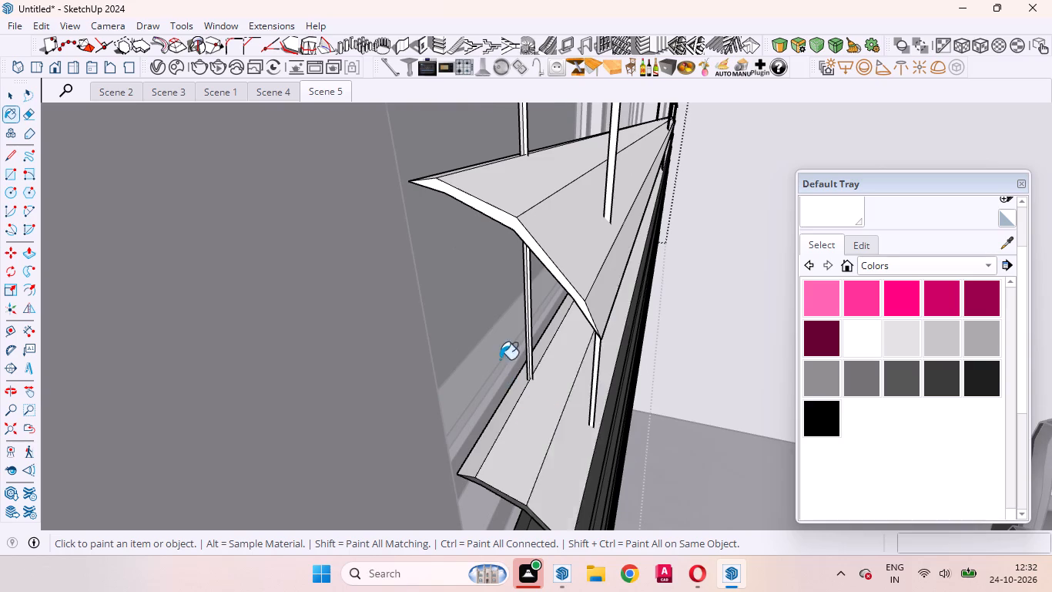
scroll(500, 359, "down", 3)
scroll(516, 432, "up", 8)
left_click(534, 388)
scroll(495, 384, "up", 2)
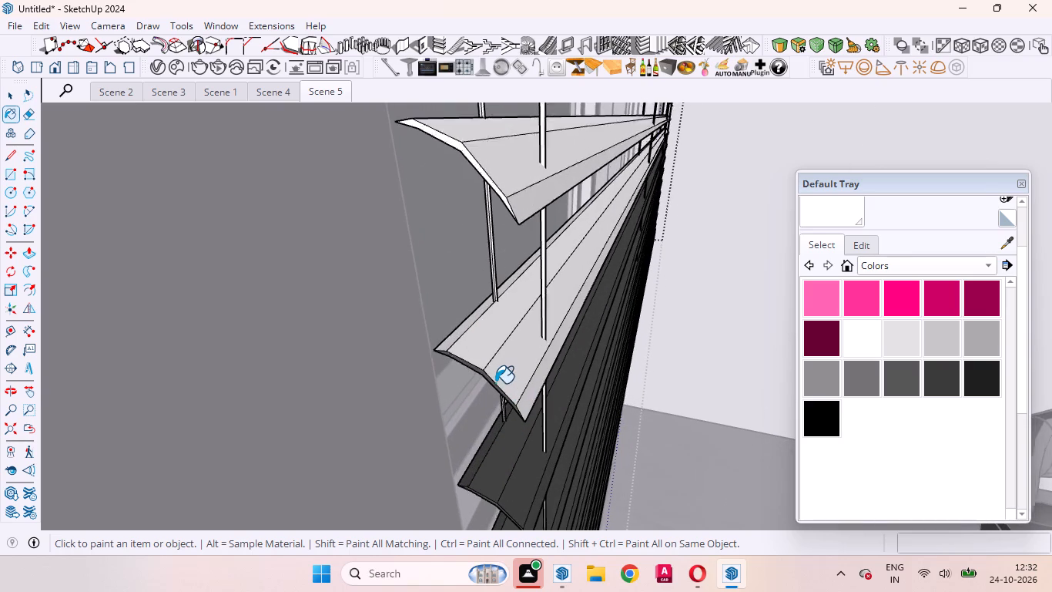
scroll(495, 383, "up", 12)
left_click(487, 378)
Paint the twenty-seventh slat's front faces, thin upper edge and lower strip white.
scroll(459, 372, "down", 4)
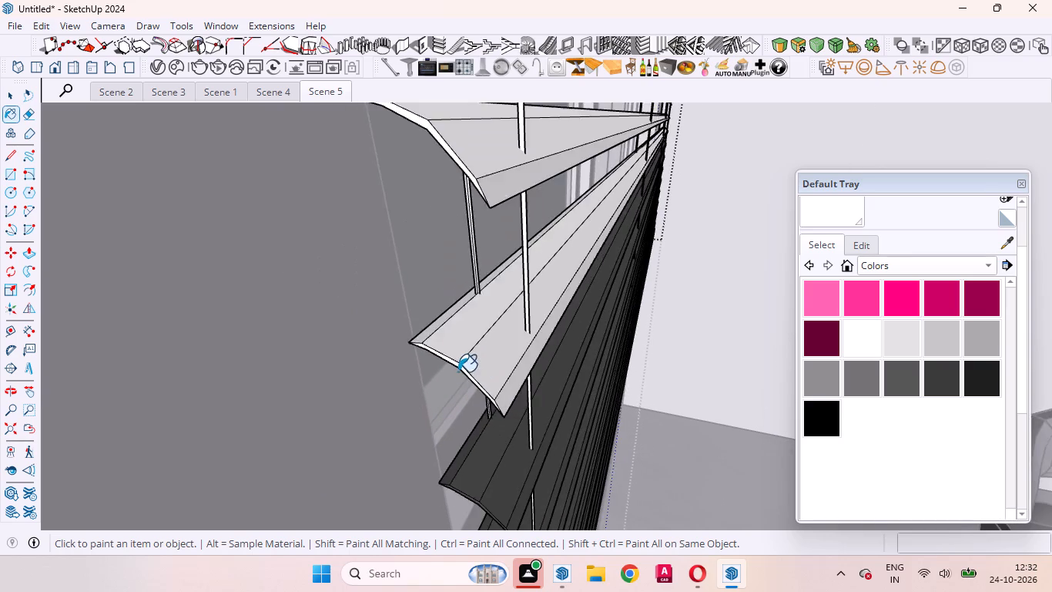
scroll(458, 372, "down", 4)
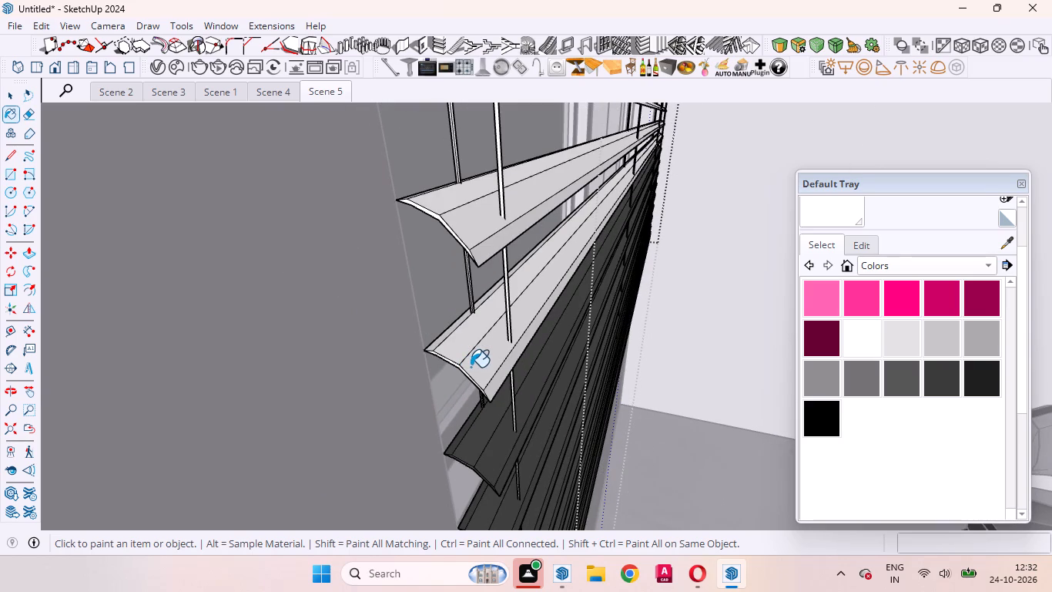
left_click(502, 425)
left_click(491, 417)
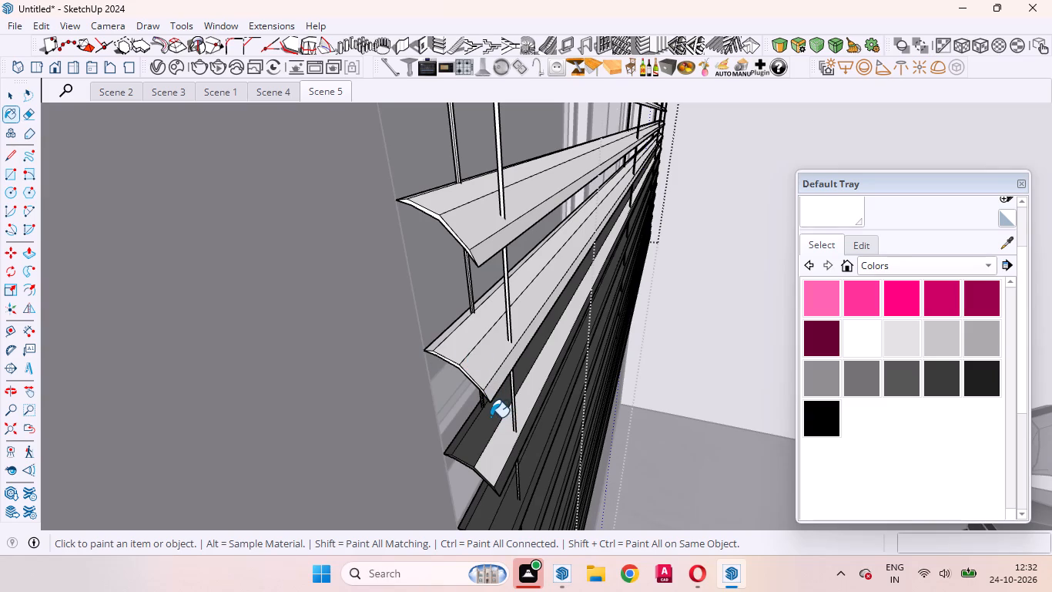
left_click(474, 420)
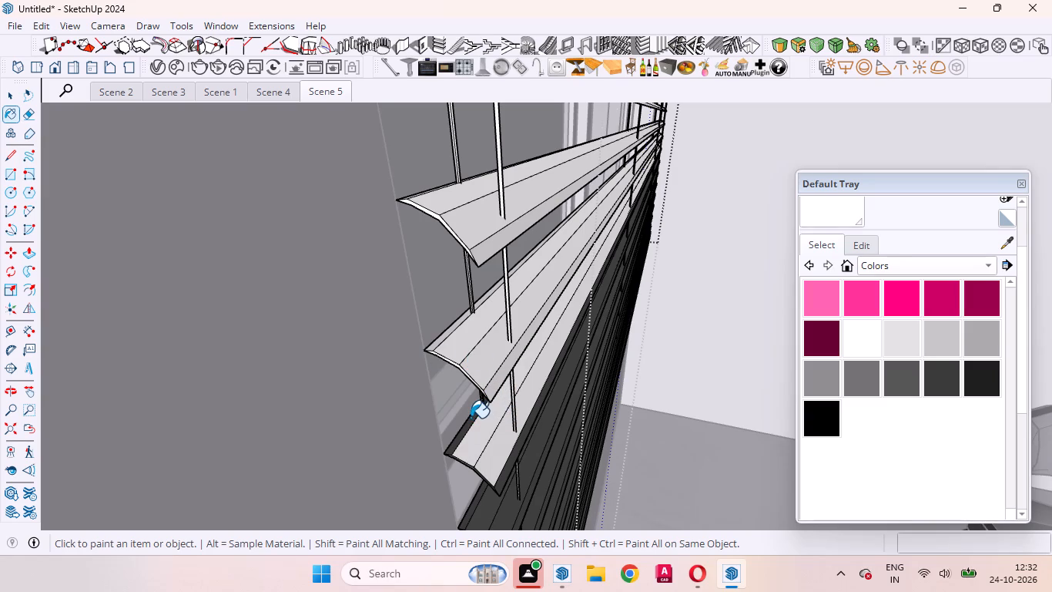
left_click(471, 418)
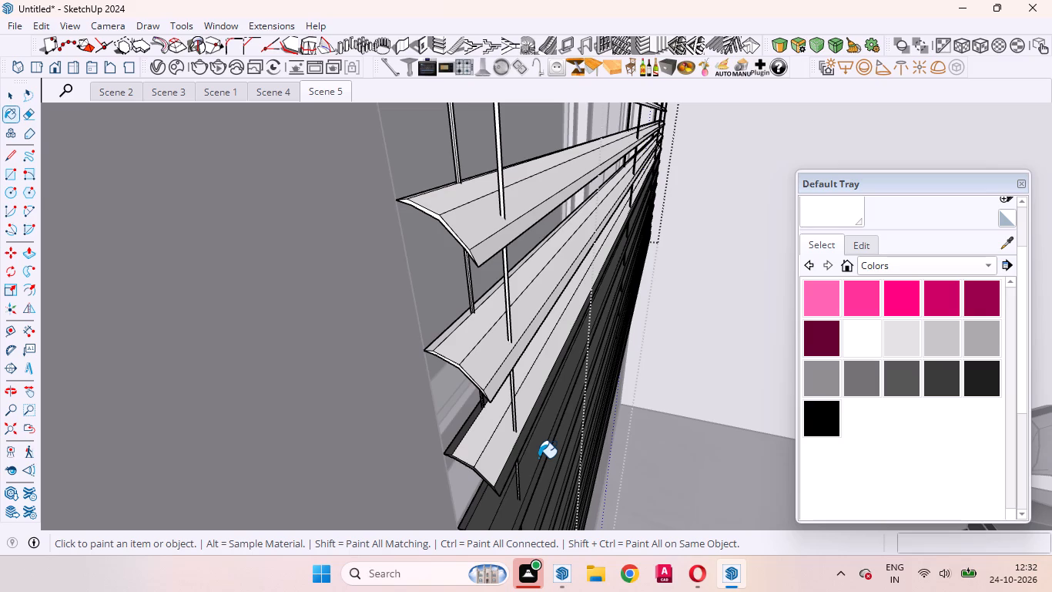
scroll(485, 463, "up", 11)
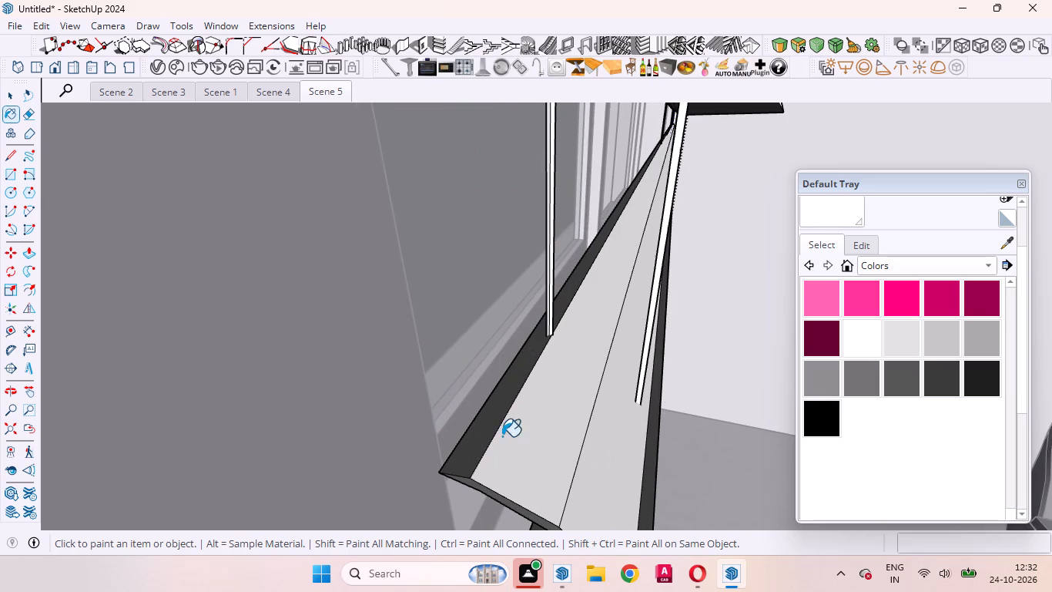
left_click(494, 419)
scroll(506, 426, "down", 10)
scroll(535, 382, "up", 5)
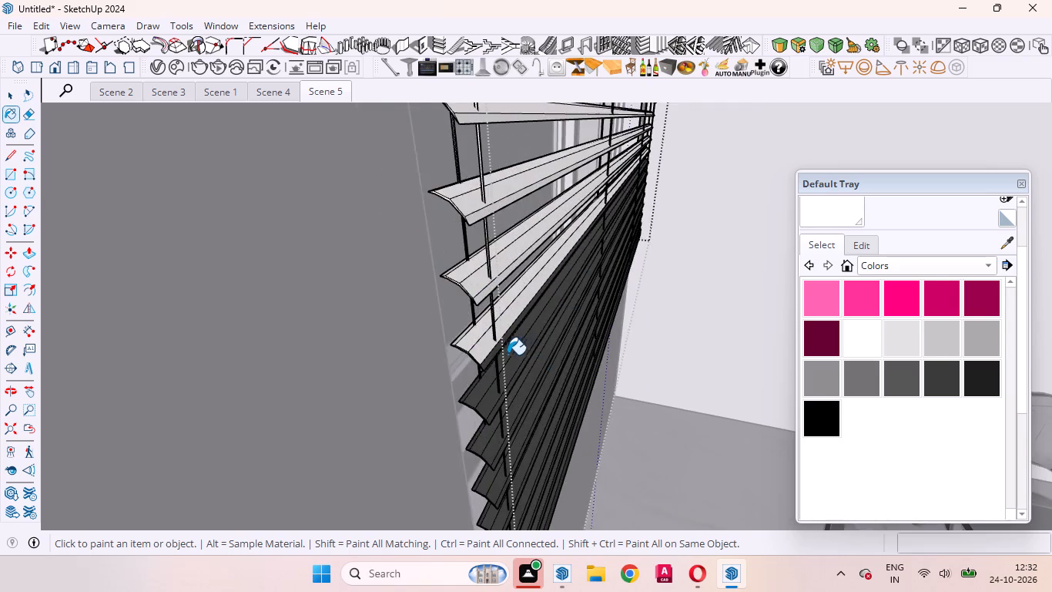
scroll(508, 355, "up", 7)
left_click(481, 347)
Paint the twenty-seventh slat's end face white.
scroll(548, 320, "down", 4)
scroll(422, 335, "up", 7)
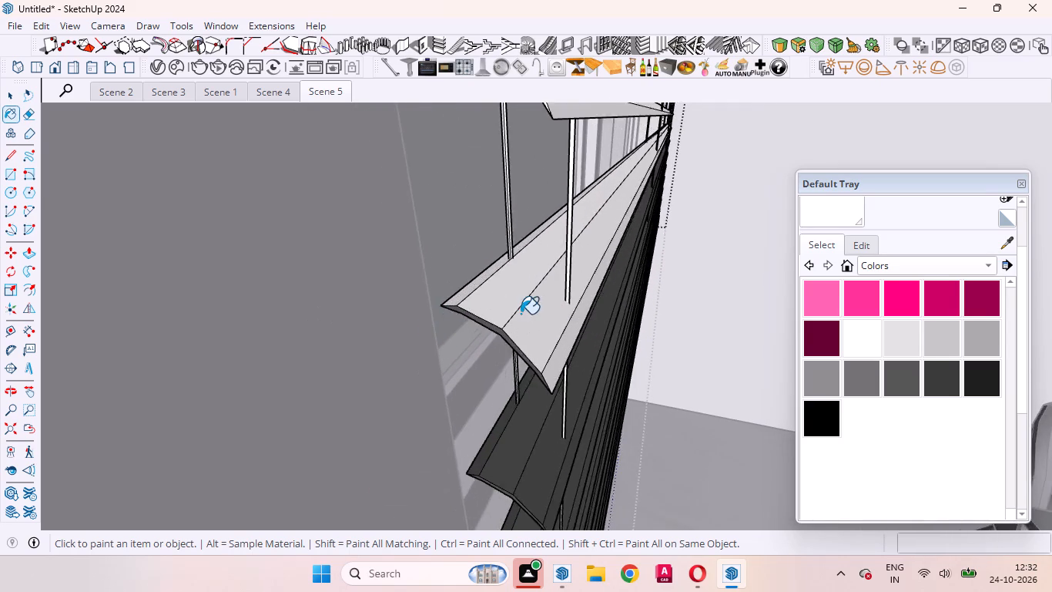
scroll(521, 314, "up", 10)
left_click(472, 342)
Paint the twenty-eighth slat white on its front faces, thin upper edge, lower strip and end face.
scroll(528, 291, "down", 3)
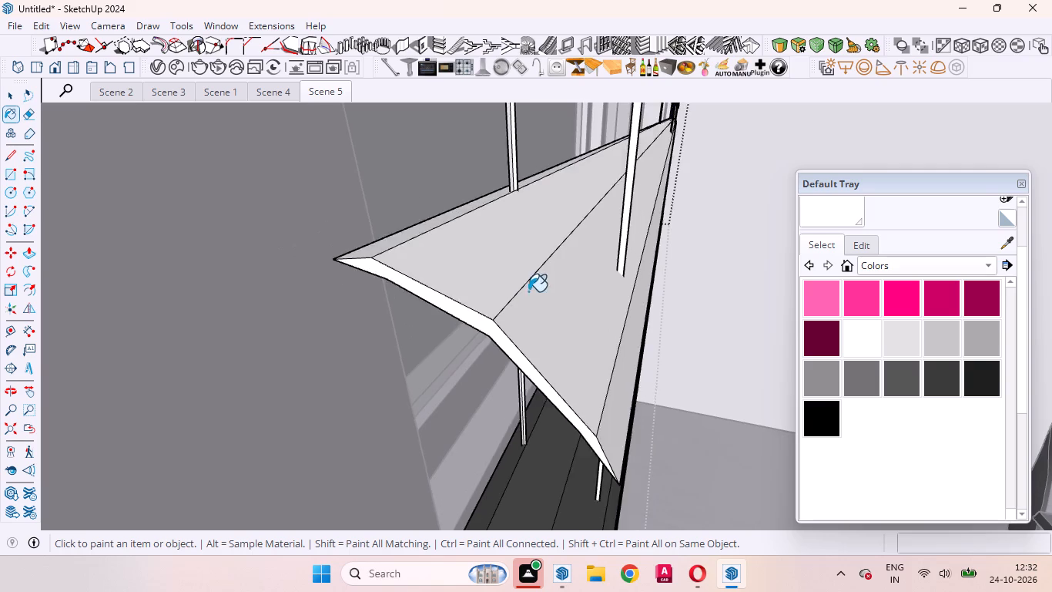
scroll(528, 291, "down", 7)
scroll(571, 391, "up", 4)
left_click(541, 406)
scroll(516, 402, "up", 5)
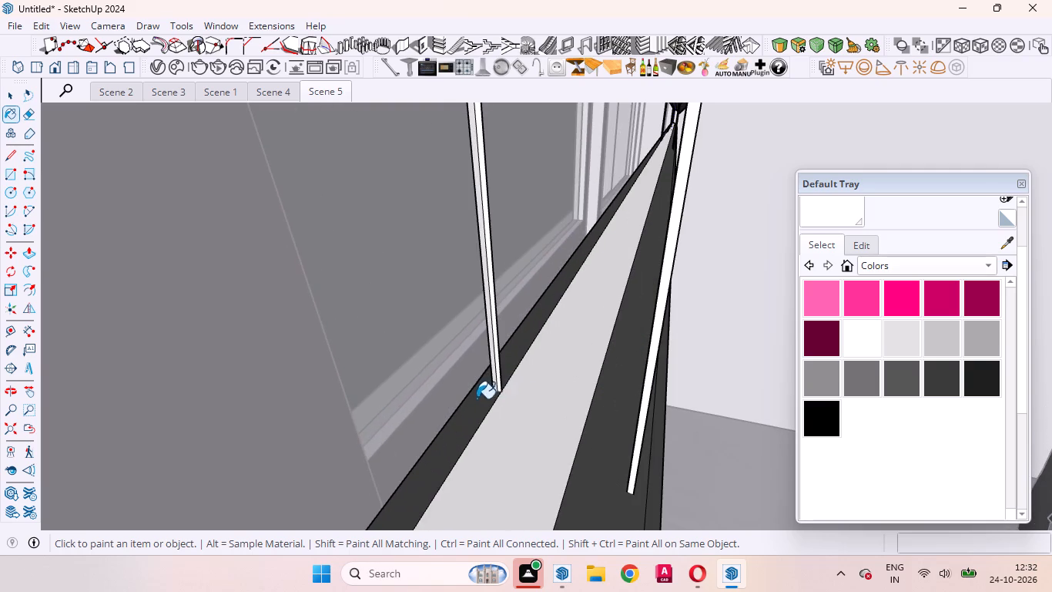
left_click(477, 398)
scroll(544, 340, "down", 9)
scroll(544, 375, "up", 4)
left_click(545, 291)
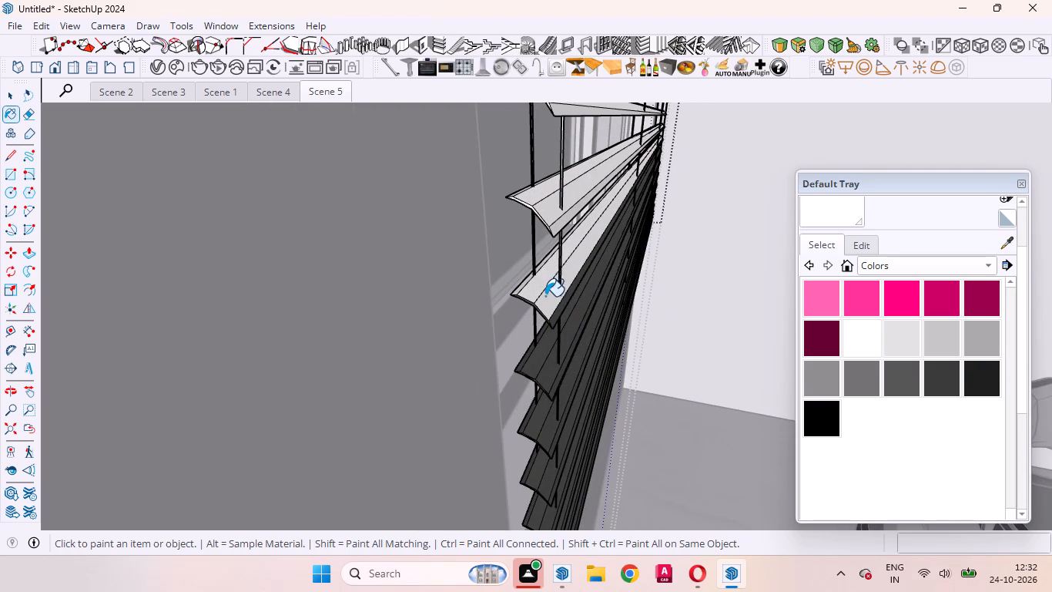
scroll(559, 311, "up", 4)
left_click(559, 311)
scroll(519, 315, "up", 4)
scroll(501, 304, "down", 3)
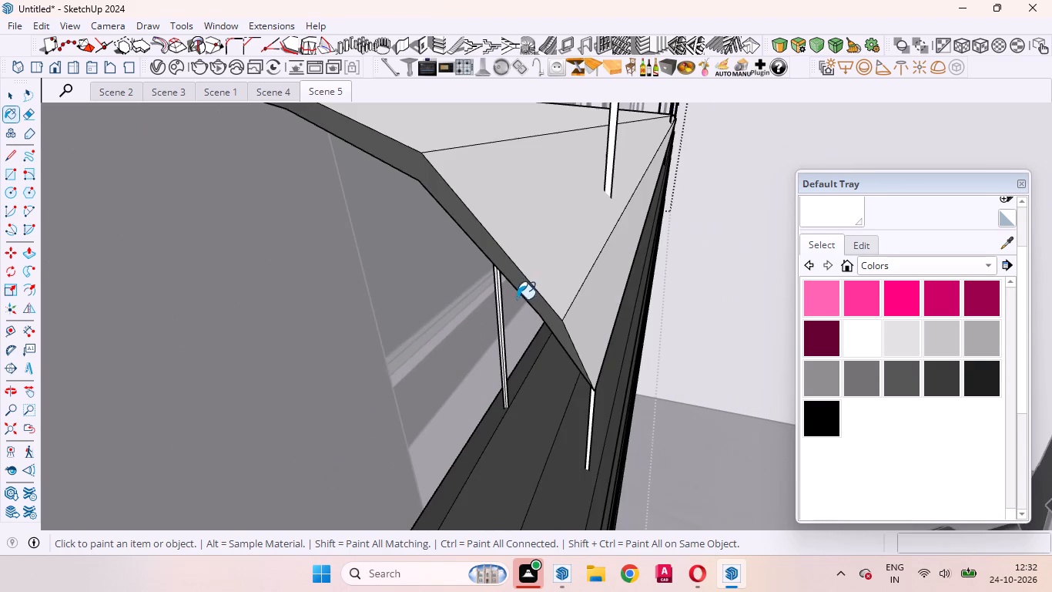
left_click(504, 262)
Paint the twenty-ninth slat white on its front faces, thin upper edge and end face.
scroll(542, 251, "down", 5)
left_click(539, 399)
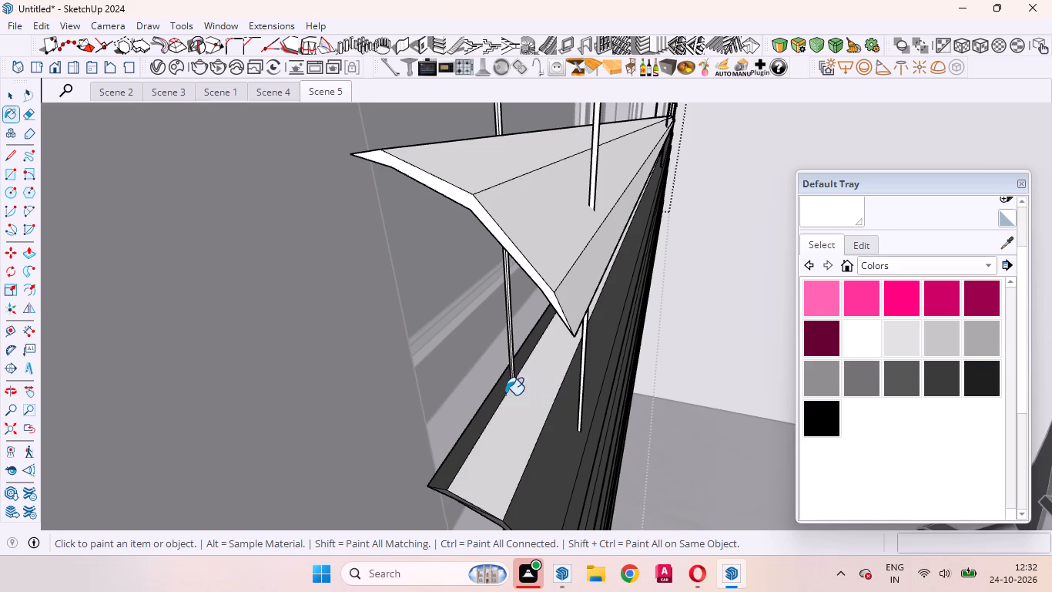
left_click(497, 395)
left_click(564, 425)
scroll(553, 304, "down", 4)
scroll(557, 457, "up", 3)
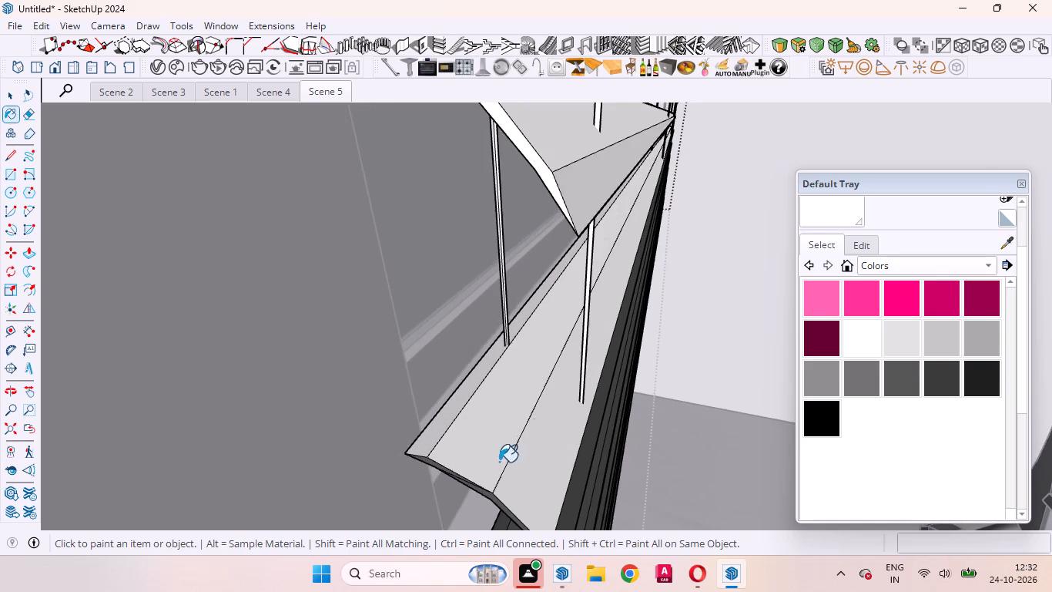
scroll(580, 351, "down", 4)
scroll(534, 449, "up", 8)
left_click(547, 380)
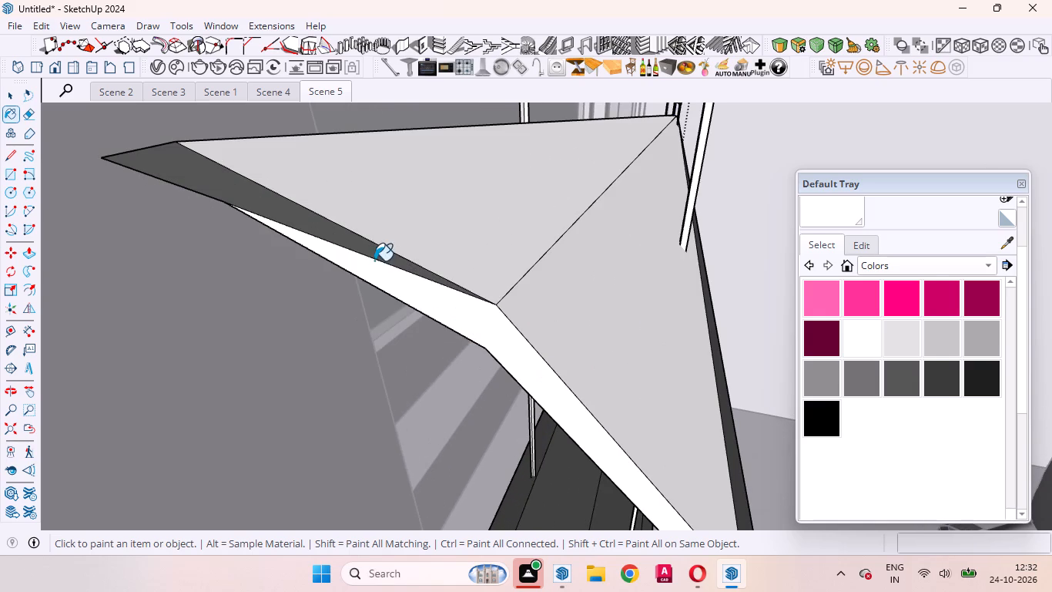
left_click(362, 250)
Paint the thirtieth slat white on its front faces, thin upper edge, lower strip and end face.
scroll(537, 217, "down", 16)
scroll(582, 355, "up", 5)
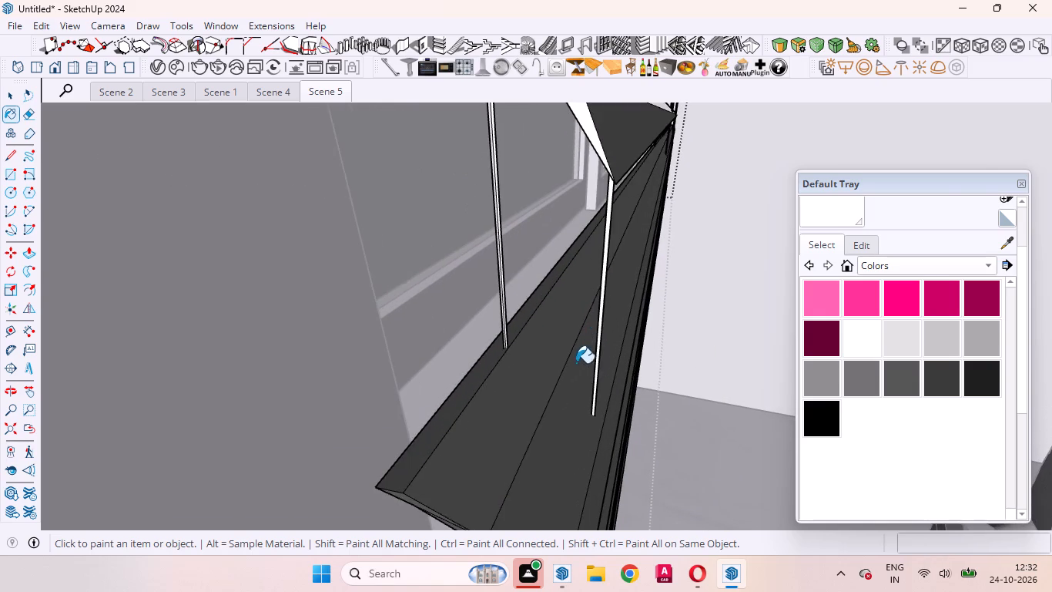
left_click(550, 368)
left_click(481, 368)
left_click(604, 407)
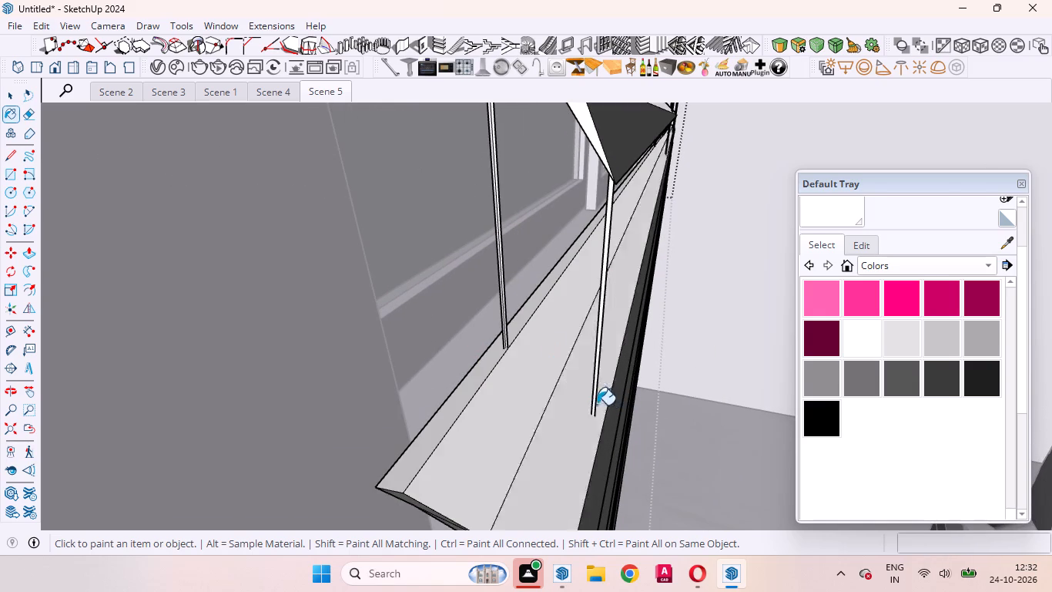
scroll(605, 257, "down", 8)
scroll(613, 388, "up", 4)
left_click(561, 400)
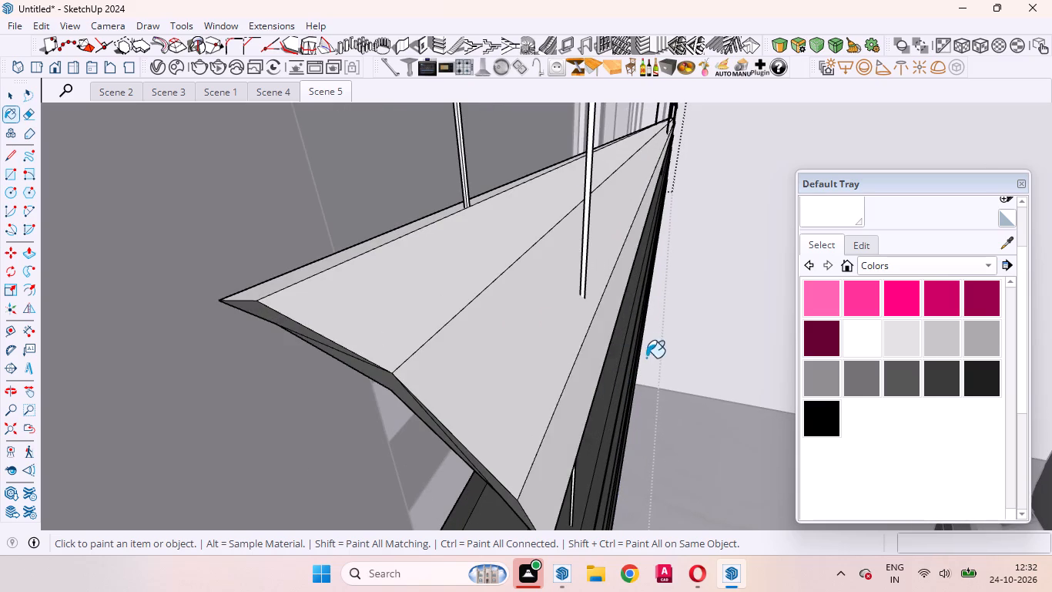
scroll(652, 282, "down", 4)
scroll(632, 271, "up", 8)
scroll(621, 310, "down", 3)
scroll(639, 307, "up", 14)
scroll(612, 301, "down", 2)
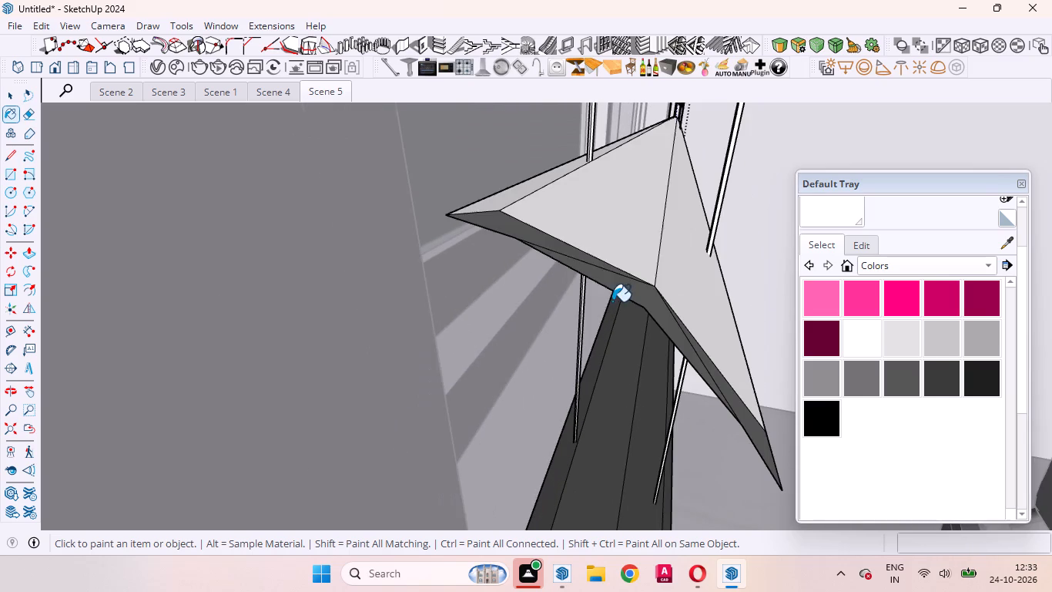
left_click(546, 247)
left_click(648, 298)
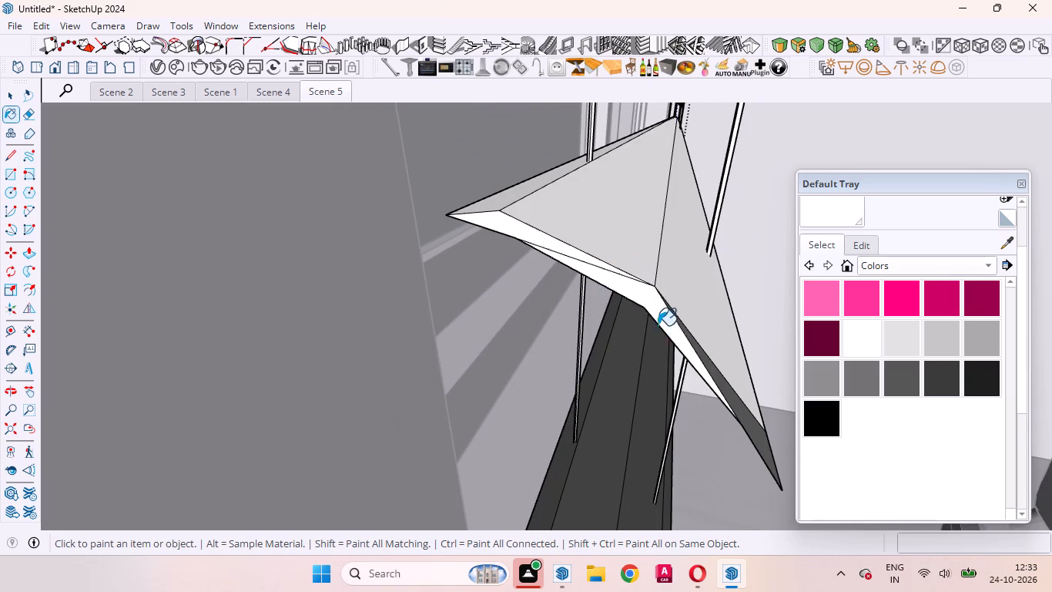
scroll(551, 296, "down", 3)
scroll(608, 328, "up", 7)
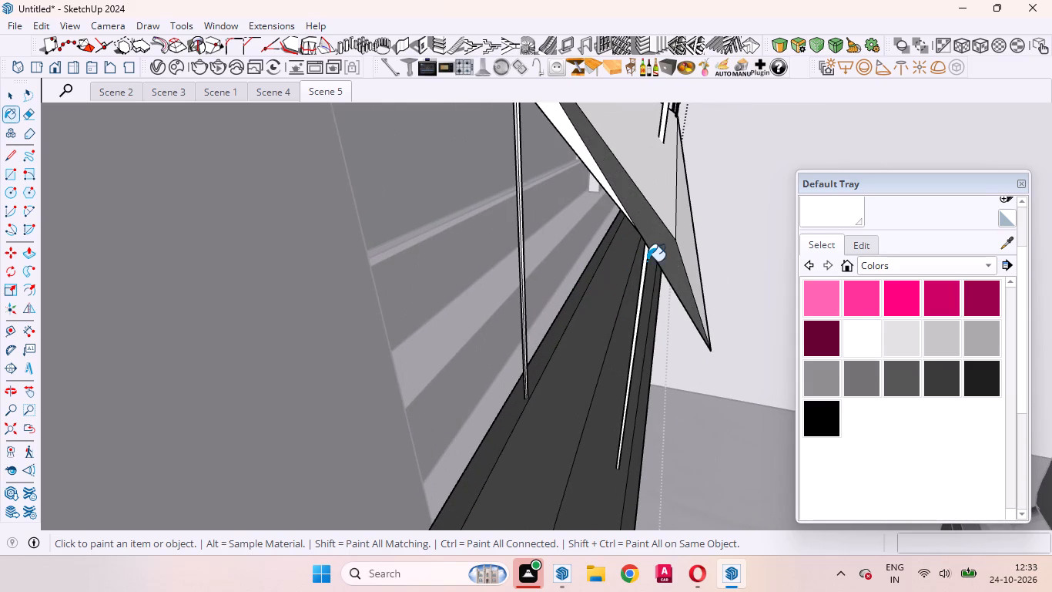
left_click(655, 241)
Paint the thirty-first slat white on its front faces, thin upper edge, end face and lower strip.
left_click(593, 345)
left_click(576, 341)
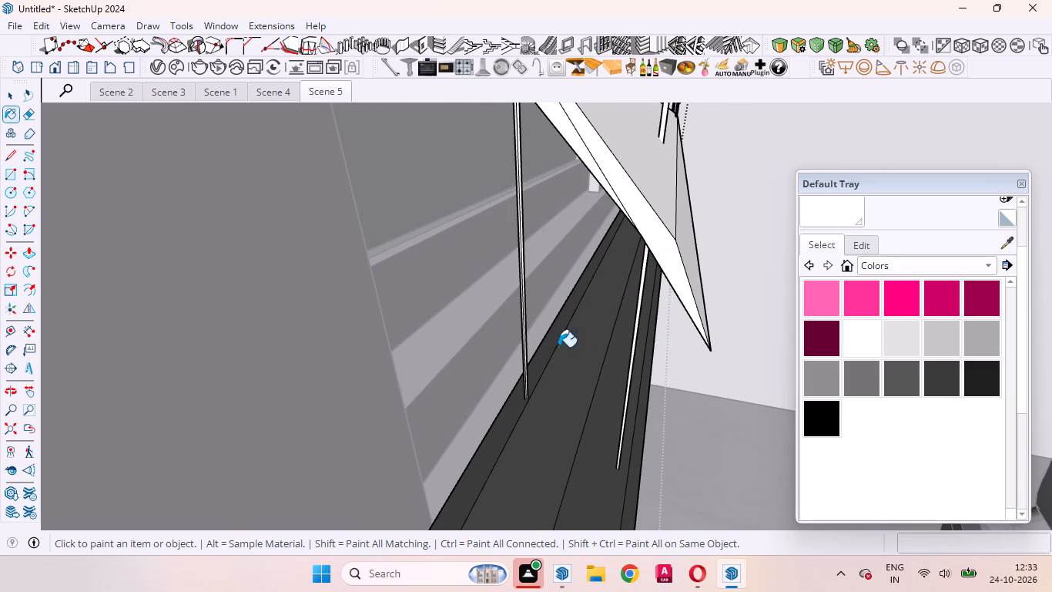
scroll(565, 338, "up", 5)
left_click(541, 329)
scroll(571, 331, "down", 9)
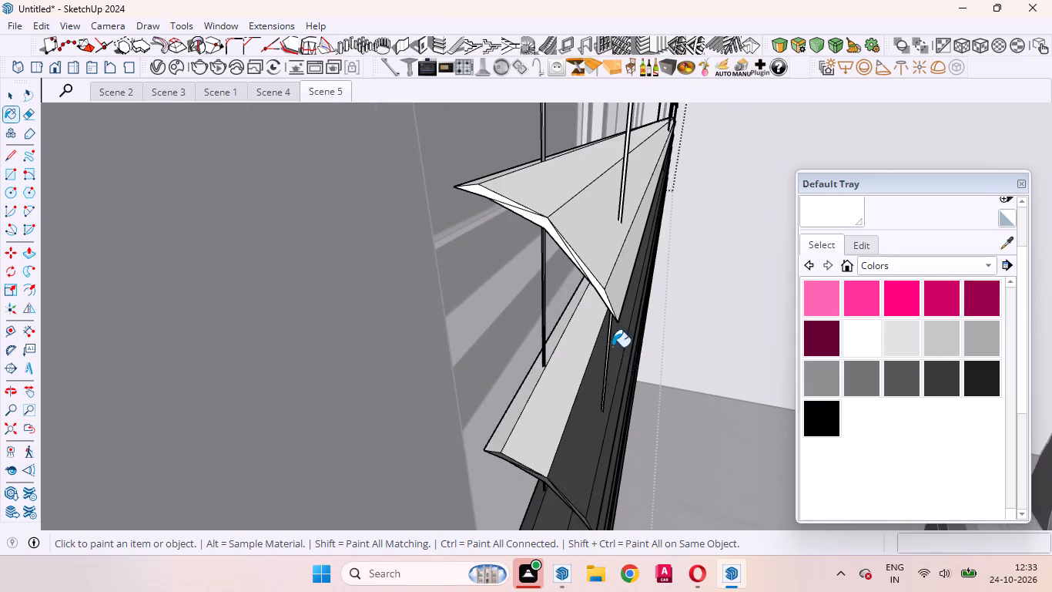
left_click(604, 382)
scroll(632, 273, "down", 2)
scroll(607, 414, "up", 5)
left_click(583, 405)
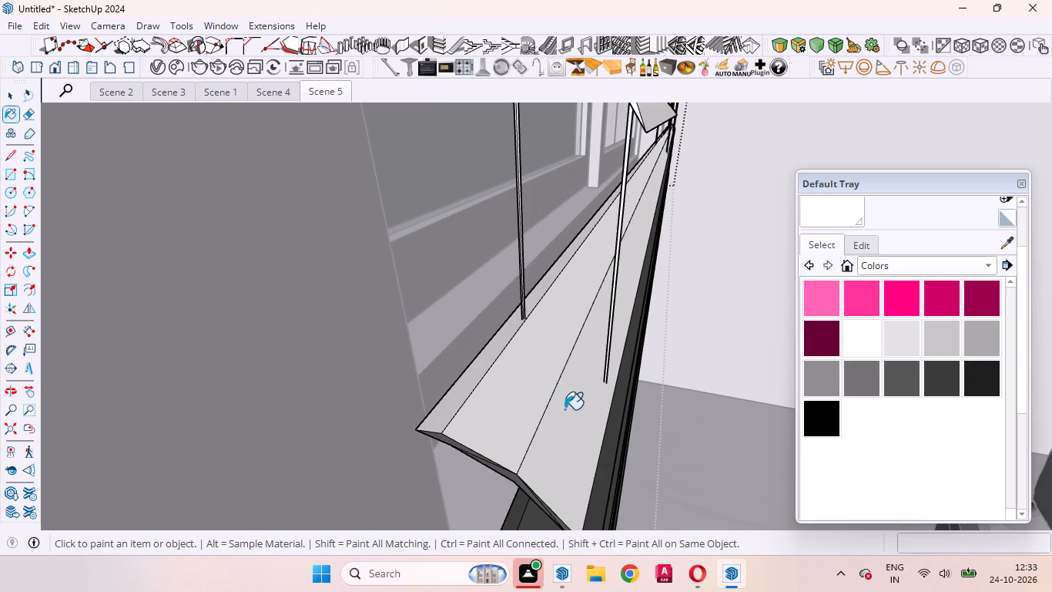
scroll(608, 308, "down", 4)
scroll(565, 392, "up", 13)
left_click(550, 404)
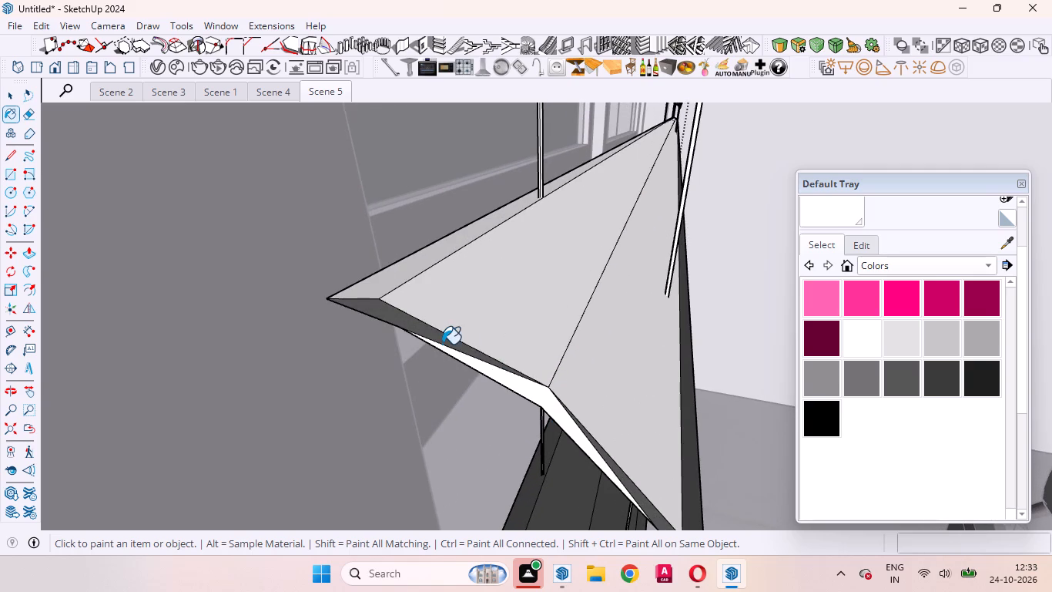
left_click(437, 340)
scroll(506, 307, "down", 5)
scroll(608, 491, "up", 4)
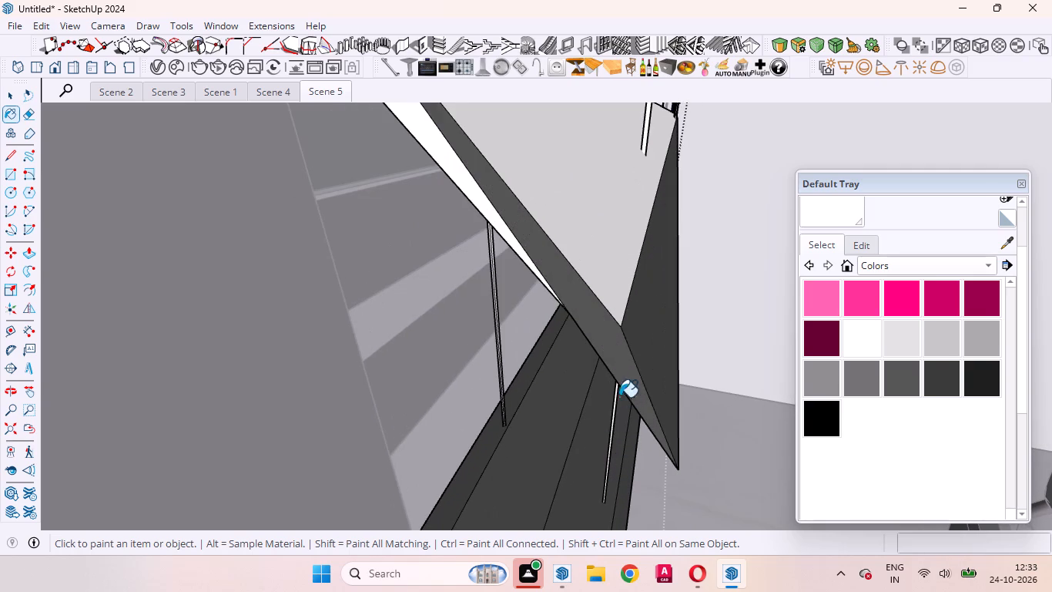
left_click(625, 380)
left_click(663, 346)
Paint the thirty-second slat white on its front faces, thin upper edge, lower strip and end face.
scroll(489, 430, "down", 13)
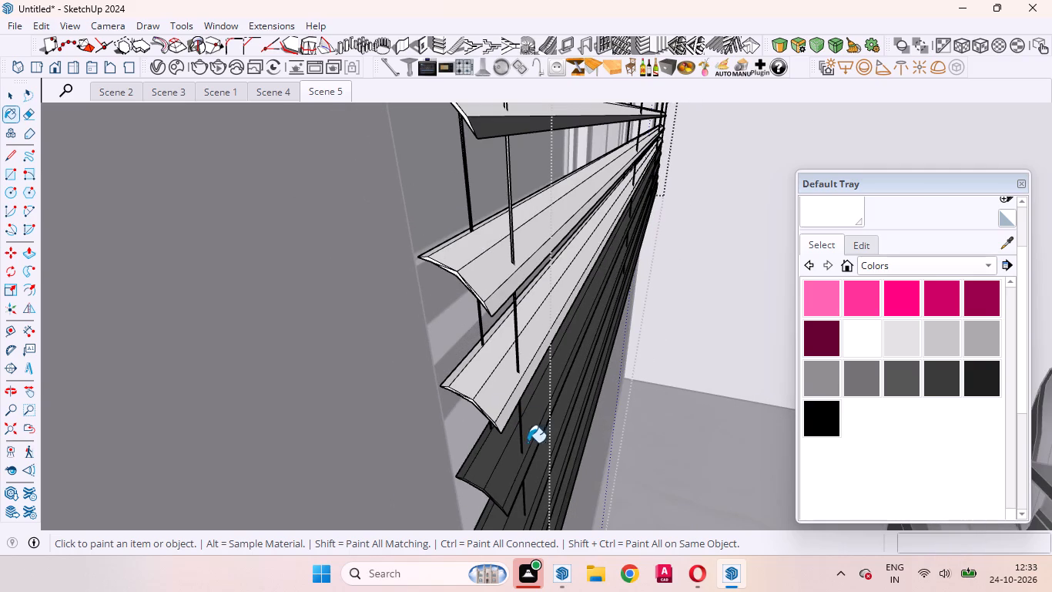
left_click(501, 475)
left_click(488, 464)
scroll(474, 462, "up", 4)
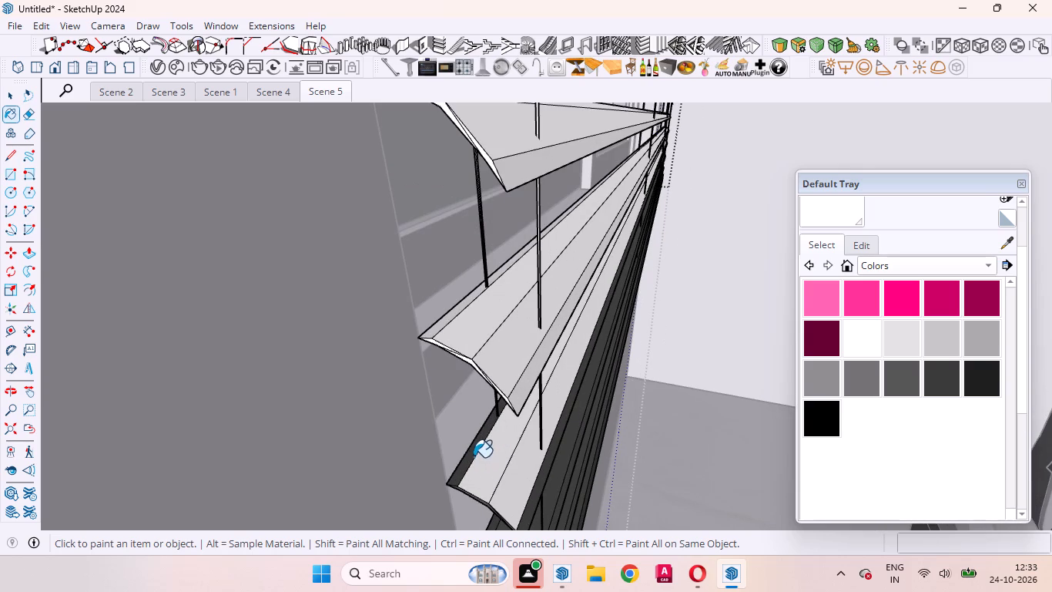
left_click(474, 456)
scroll(511, 440, "down", 4)
scroll(538, 476, "up", 8)
left_click(517, 475)
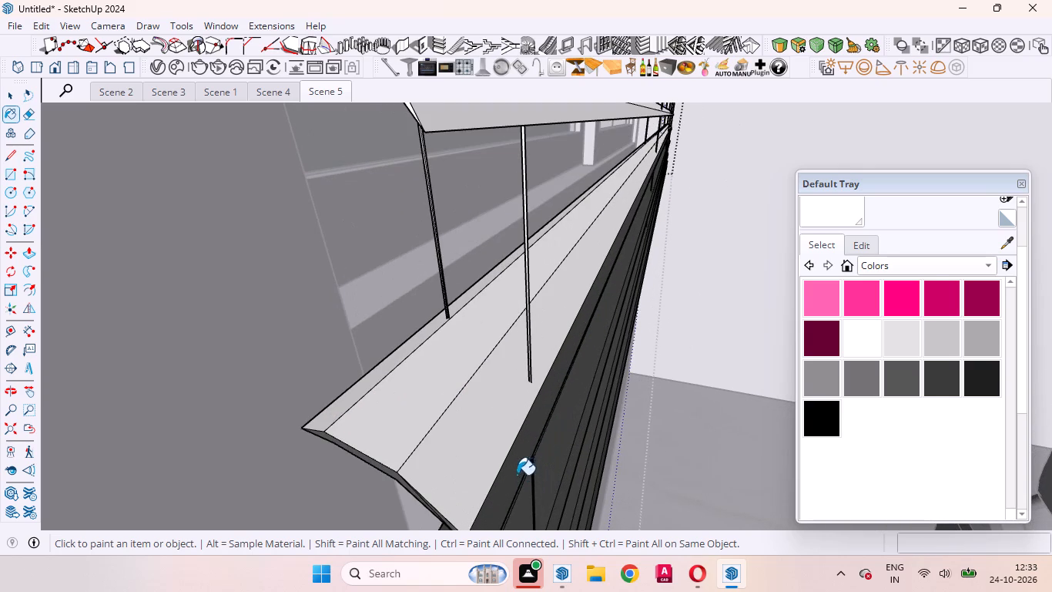
scroll(596, 387, "down", 2)
scroll(480, 450, "up", 5)
scroll(480, 450, "down", 3)
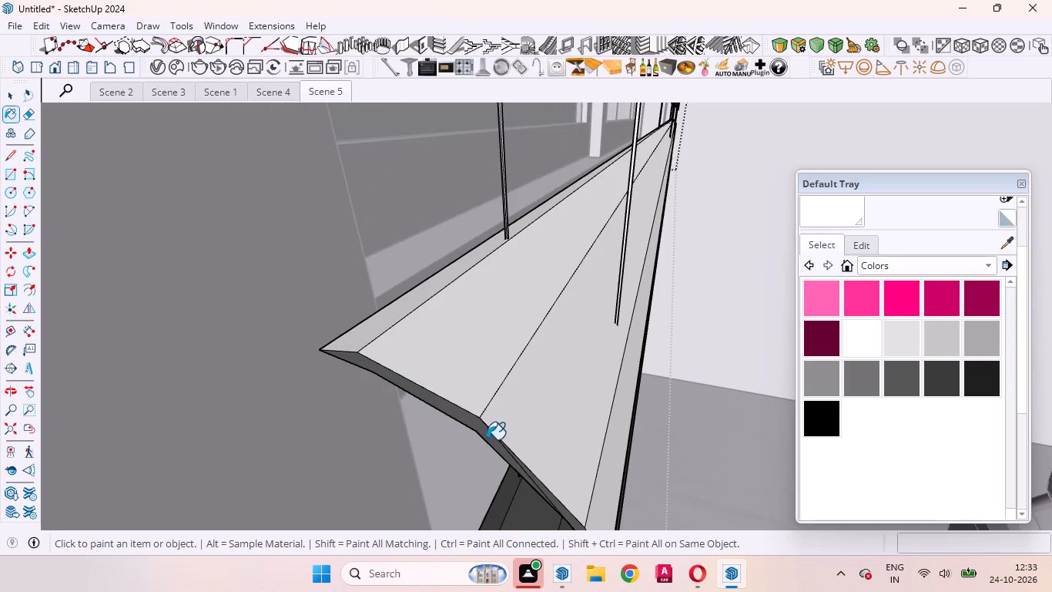
left_click(455, 419)
scroll(466, 414, "up", 4)
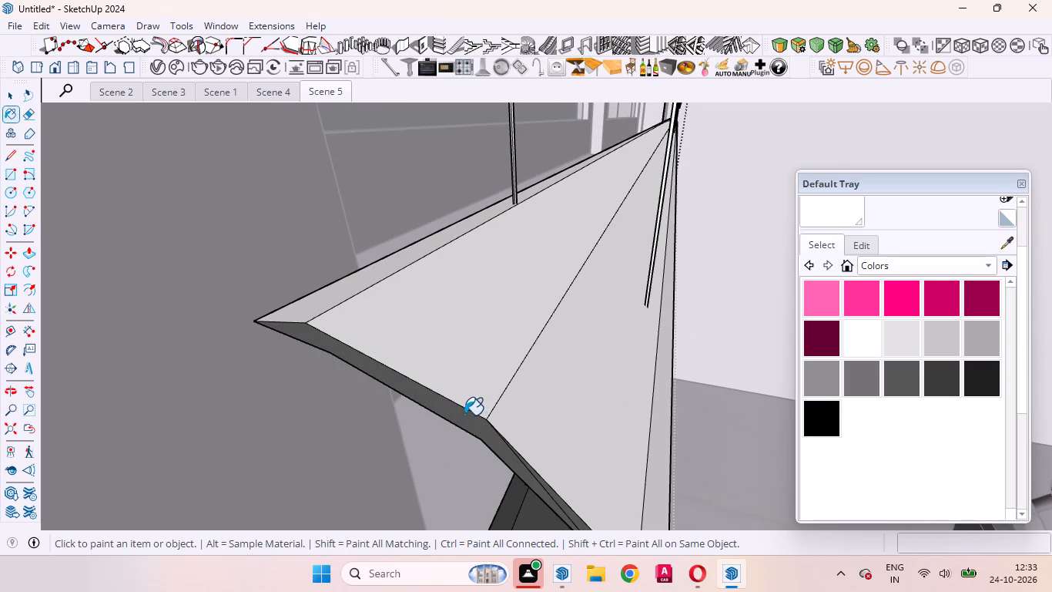
left_click(462, 415)
scroll(476, 412, "down", 4)
scroll(550, 517, "up", 4)
left_click(581, 435)
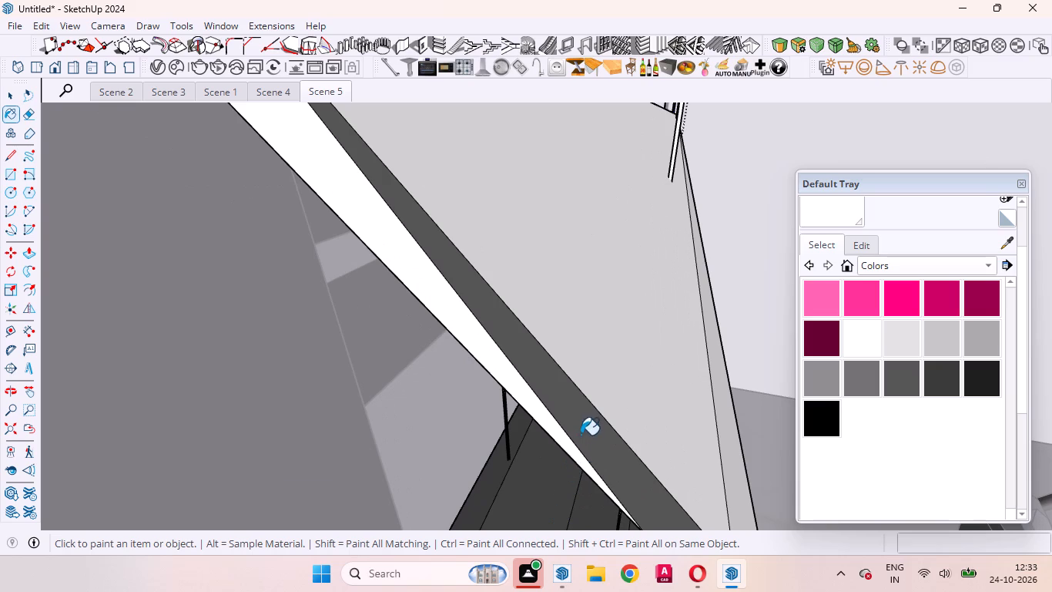
Paint the thirty-third slat white on its front faces, thin upper edge, lower strip and end face.
scroll(519, 432, "down", 13)
scroll(542, 451, "up", 4)
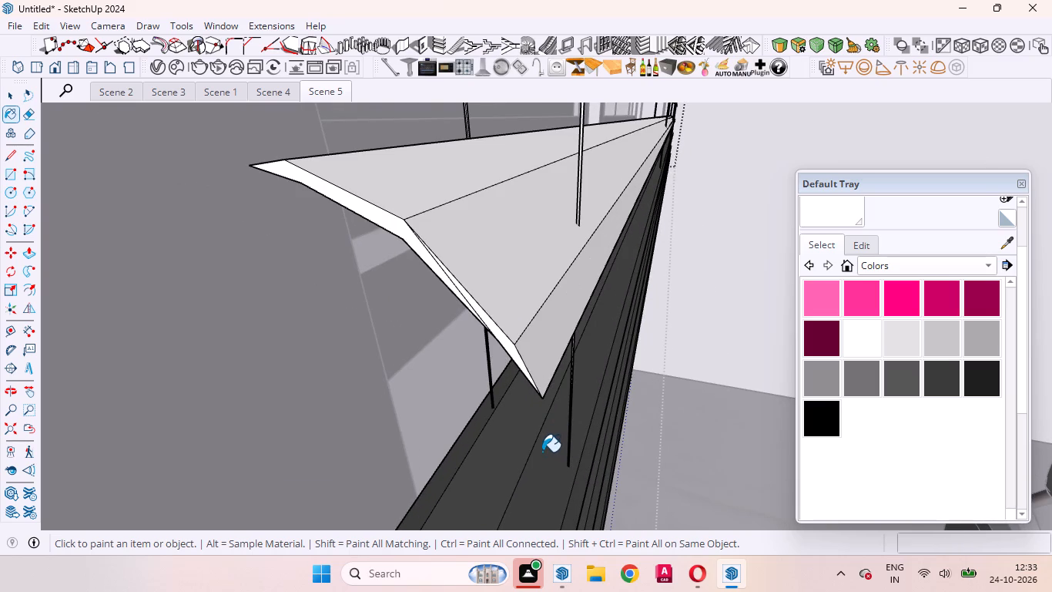
scroll(511, 446, "down", 6)
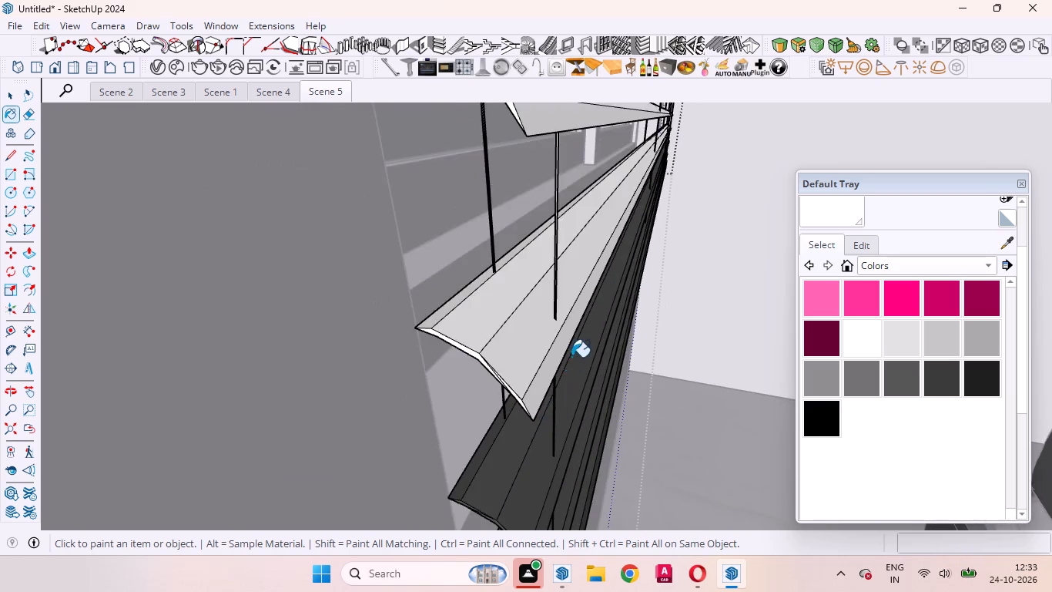
scroll(571, 357, "down", 3)
scroll(558, 433, "up", 4)
left_click(545, 432)
left_click(514, 408)
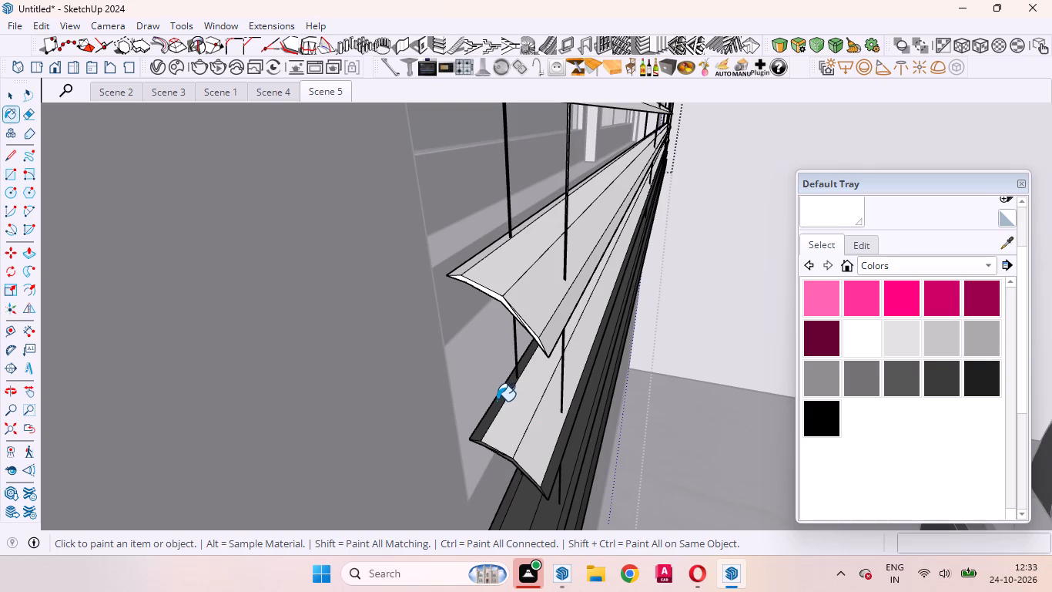
left_click(497, 401)
left_click(561, 444)
scroll(507, 457, "up", 6)
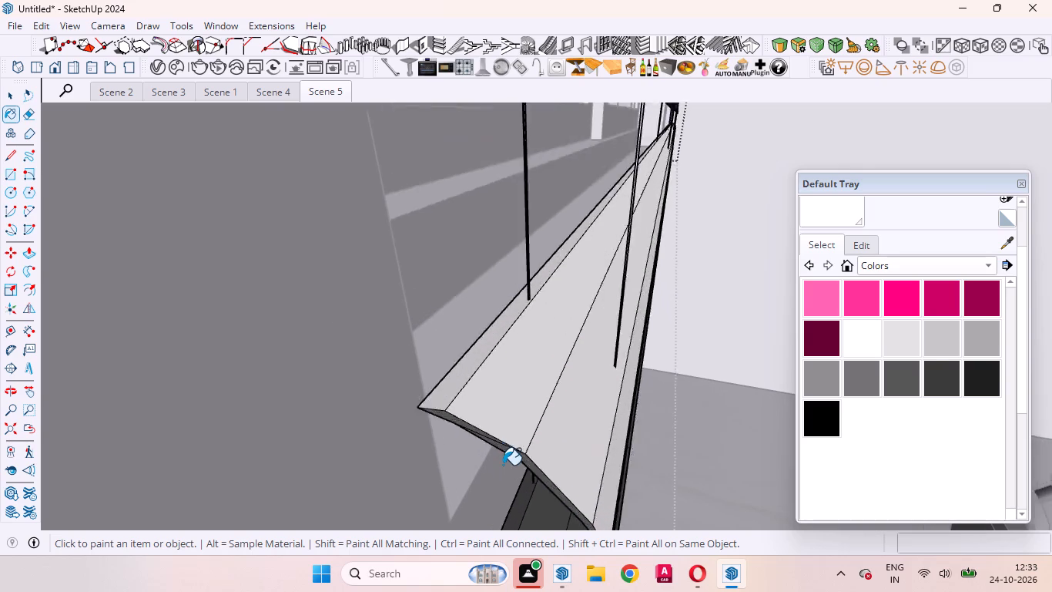
scroll(503, 465, "up", 2)
scroll(503, 459, "down", 2)
left_click(447, 395)
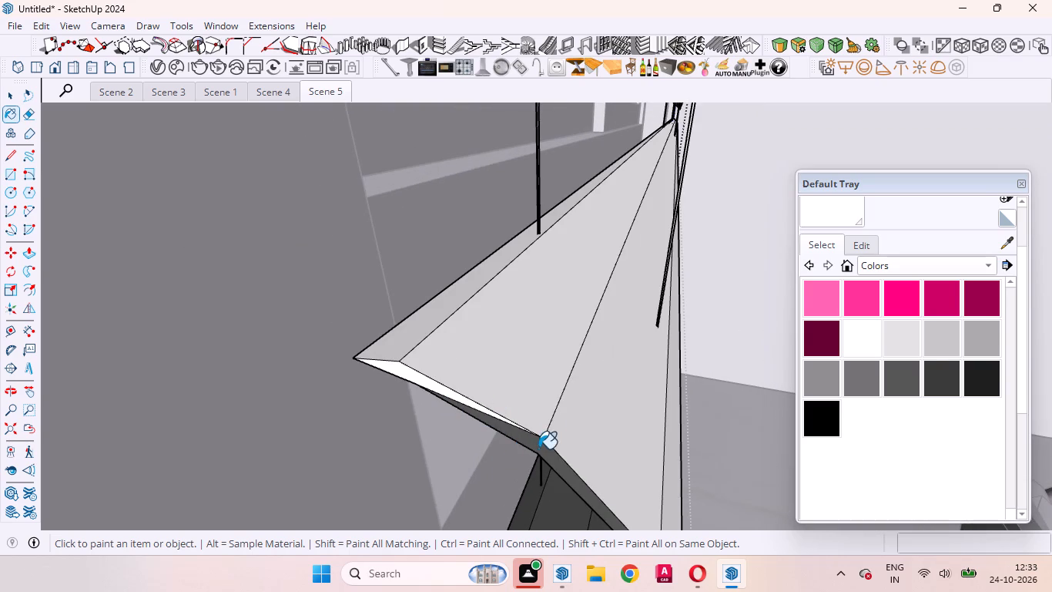
left_click(538, 456)
scroll(499, 401, "down", 5)
scroll(541, 491, "up", 4)
left_click(560, 377)
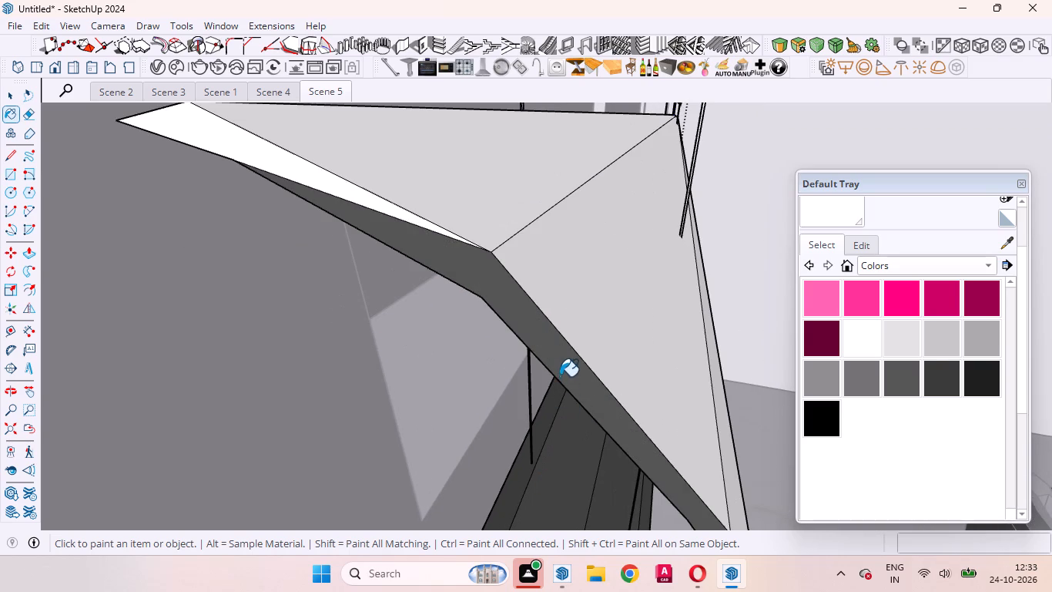
Paint the lowest slat, just above the bottom rail, white on its front faces, thin upper edge, lower strip and end face.
scroll(554, 378, "down", 8)
scroll(587, 465, "up", 3)
left_click(581, 469)
left_click(522, 452)
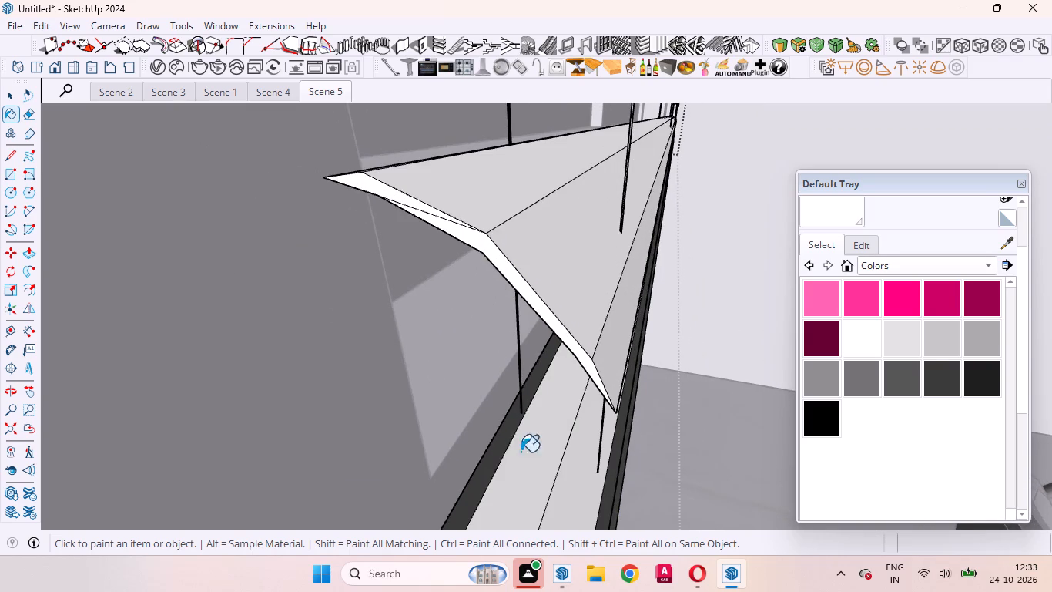
left_click(493, 445)
scroll(514, 435, "down", 5)
scroll(570, 435, "up", 9)
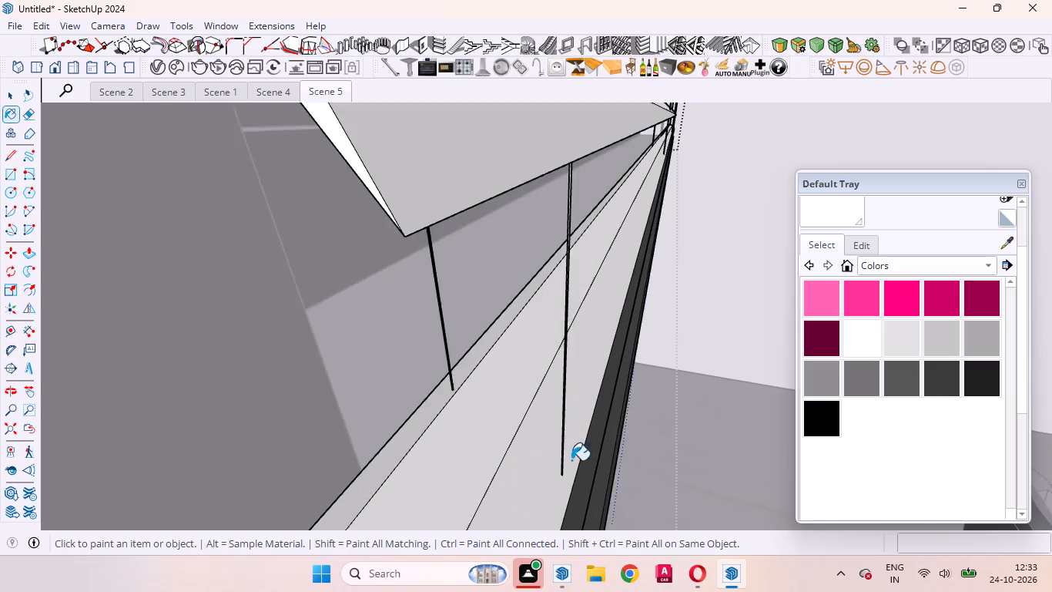
scroll(571, 460, "up", 2)
left_click(559, 437)
scroll(558, 387, "up", 3)
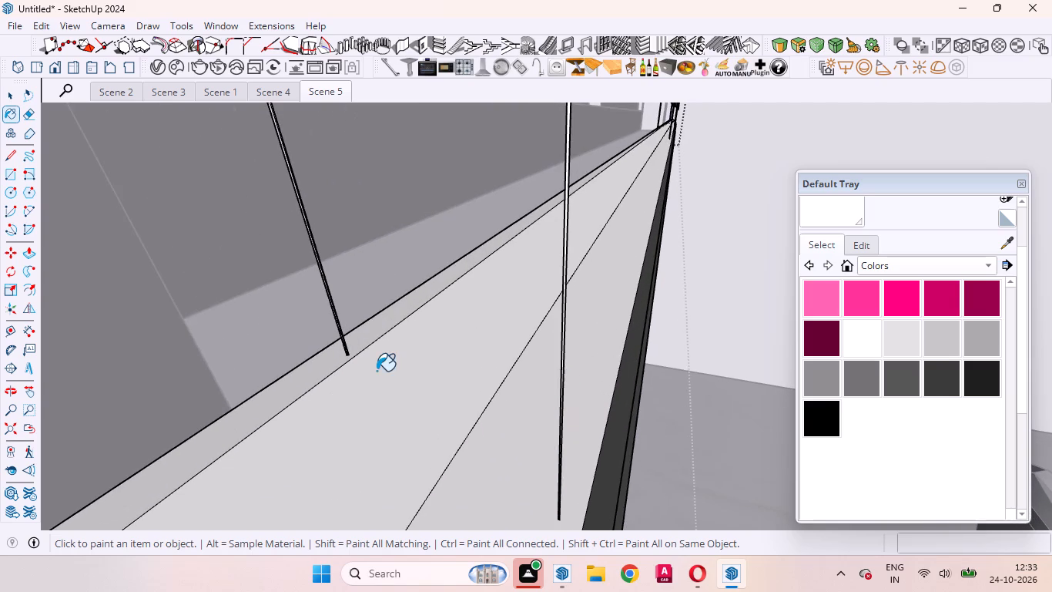
scroll(414, 371, "down", 12)
scroll(530, 419, "up", 3)
left_click(494, 444)
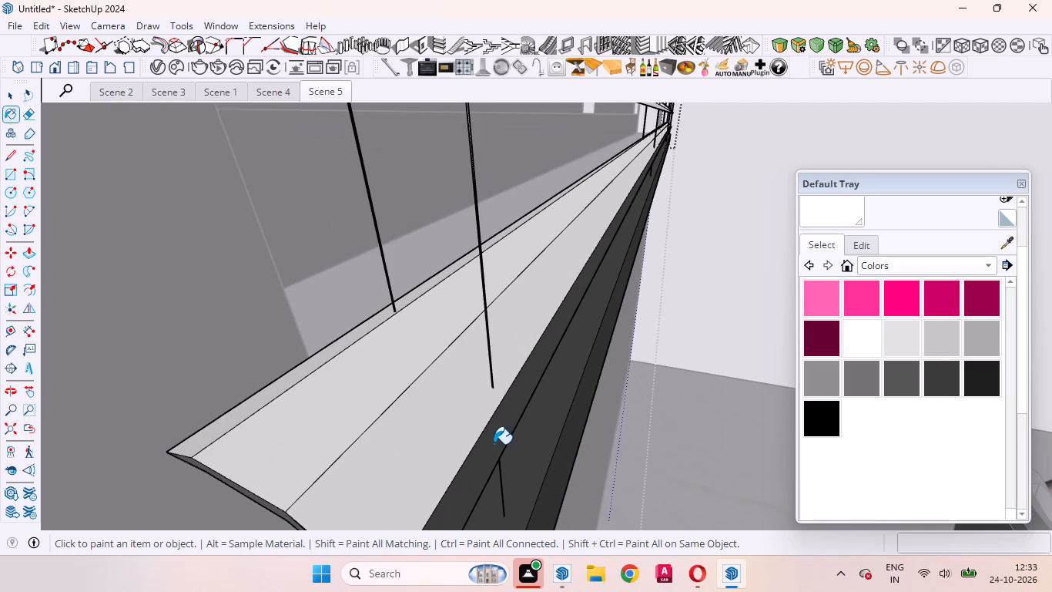
scroll(618, 336, "down", 4)
scroll(589, 368, "up", 12)
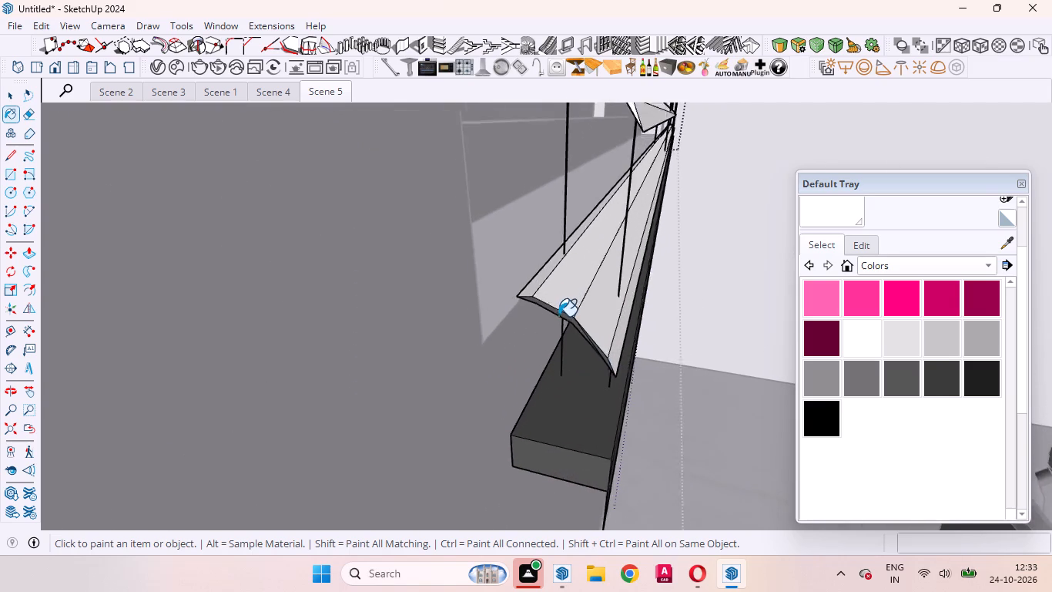
scroll(558, 316, "up", 8)
left_click(566, 308)
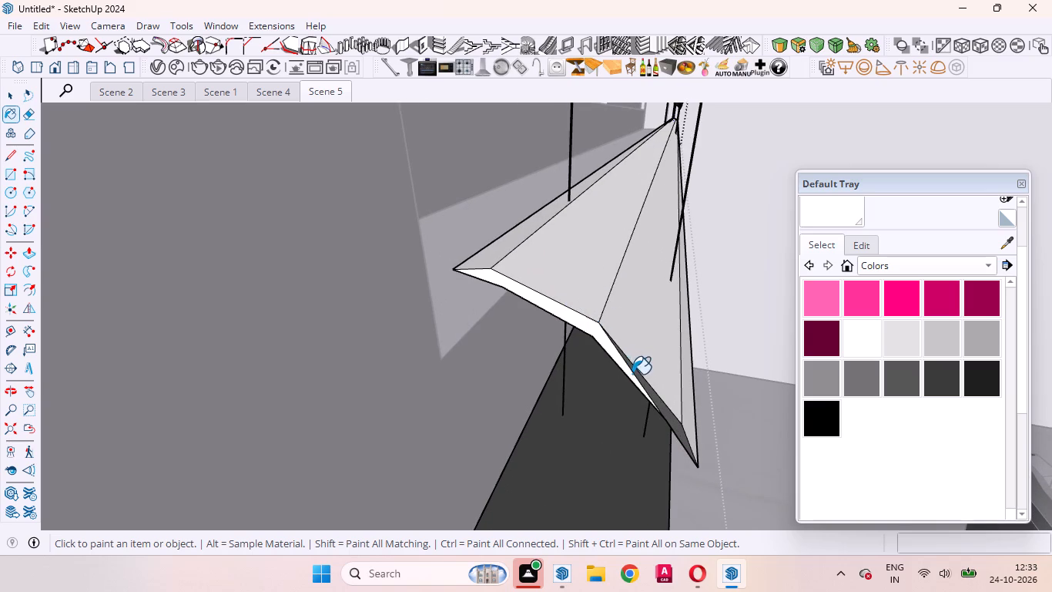
left_click(634, 374)
left_click(644, 382)
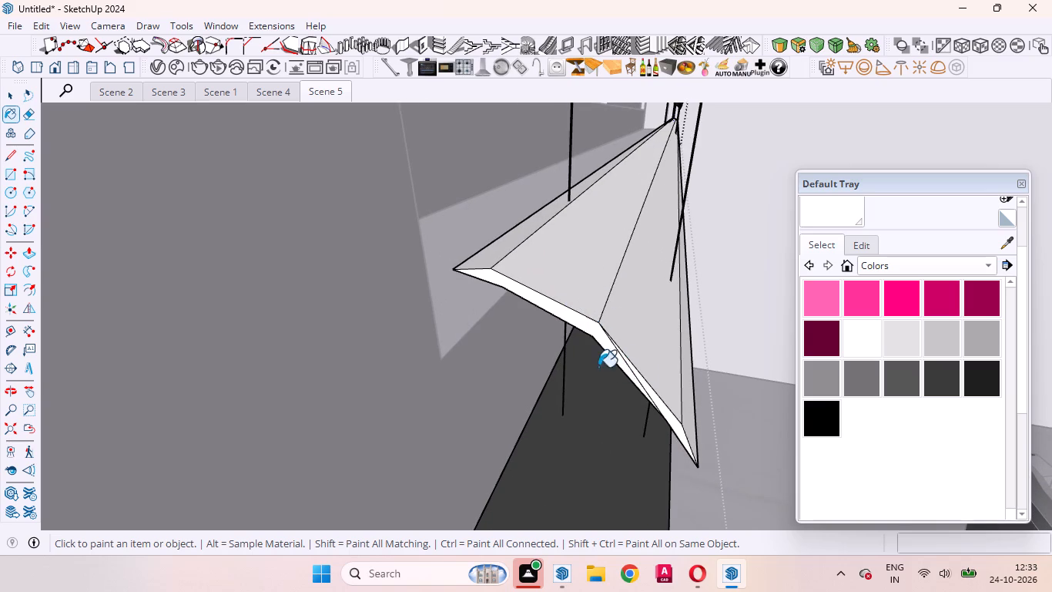
Paint the remaining lower strip at the end of the lowest slat white.
scroll(572, 381, "up", 12)
left_click(639, 363)
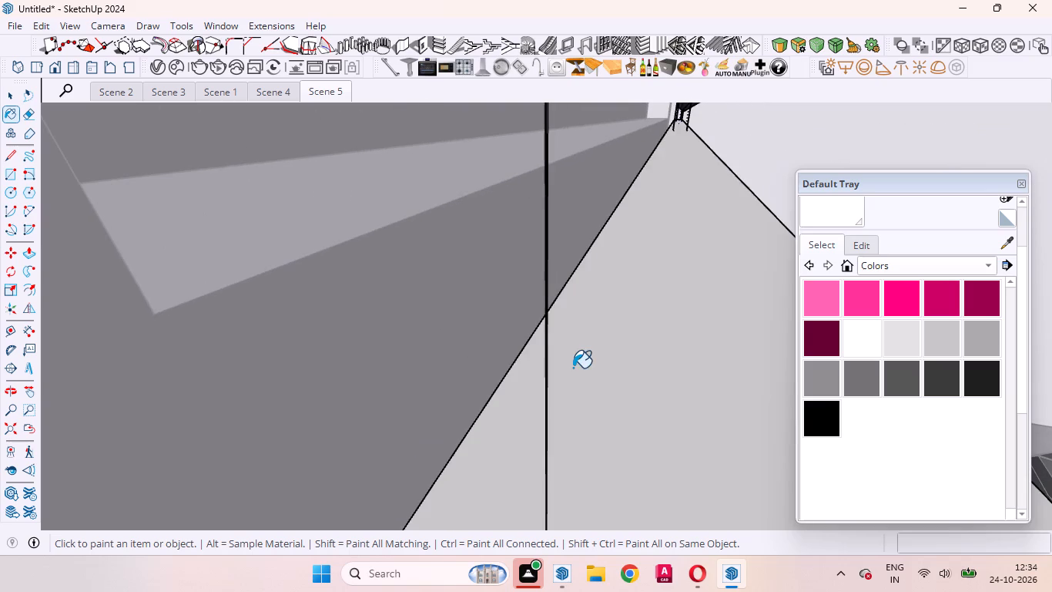
scroll(573, 372, "down", 4)
scroll(573, 372, "up", 1)
scroll(572, 372, "down", 16)
Paint the bottom rail of the dining room blinds white on its front face and end face.
middle_click_drag(648, 445, 583, 429)
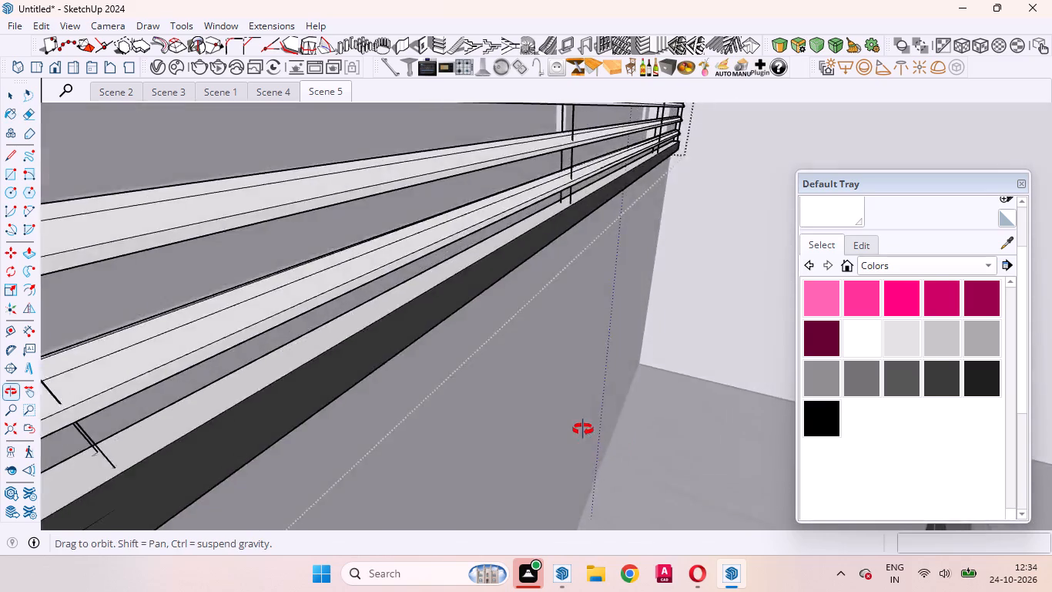
middle_click_drag(583, 429, 585, 425)
scroll(659, 443, "down", 6)
scroll(550, 420, "up", 12)
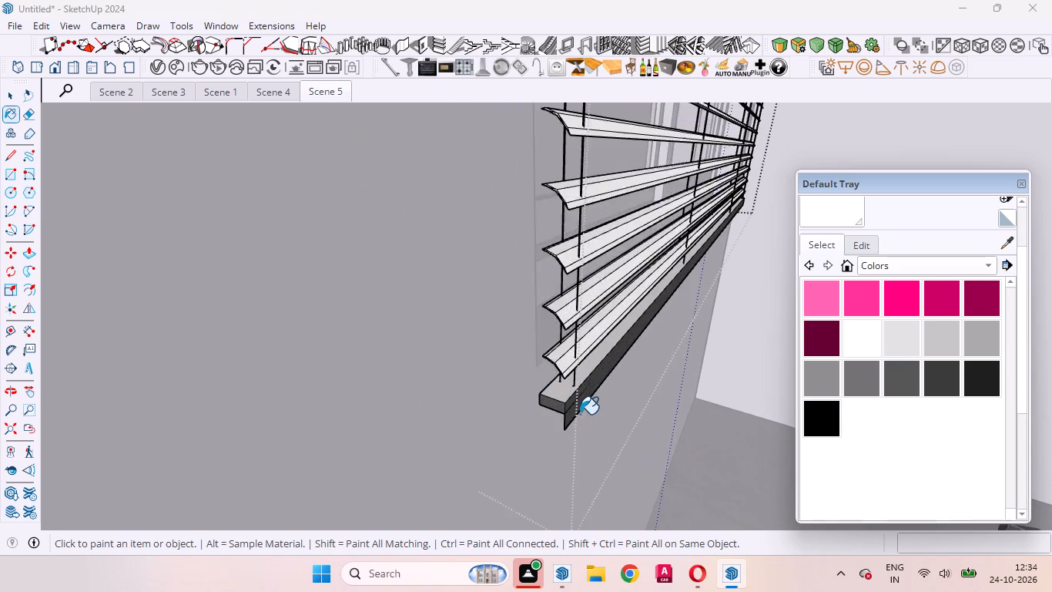
scroll(580, 414, "up", 4)
left_click(568, 399)
left_click(544, 405)
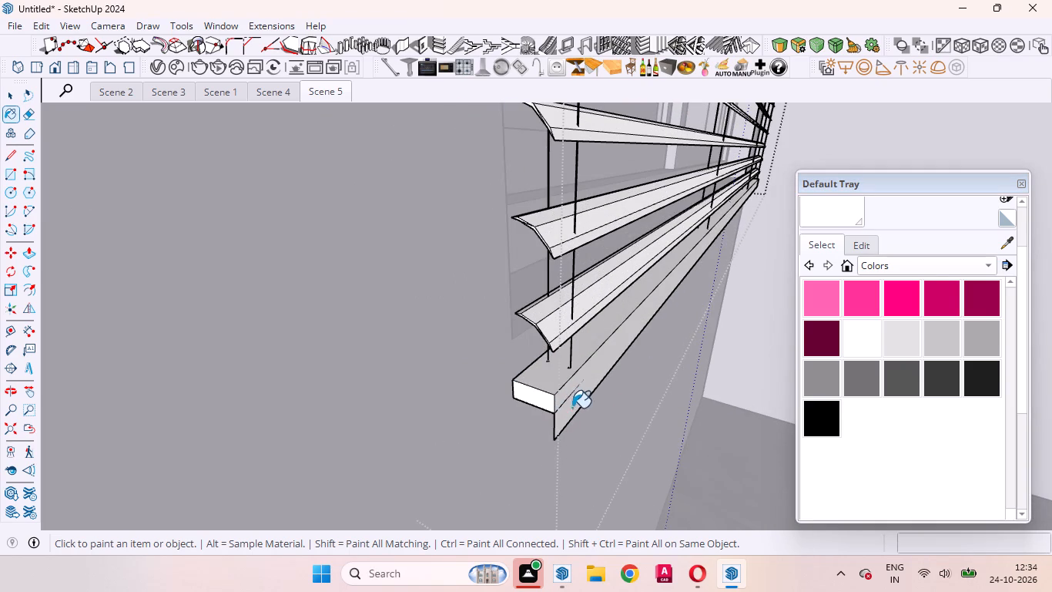
Stop painting and exit editing of the dining room blinds.
middle_click_drag(552, 430, 457, 447)
middle_click(457, 447)
scroll(448, 436, "up", 1)
scroll(594, 388, "down", 20)
scroll(594, 388, "down", 1)
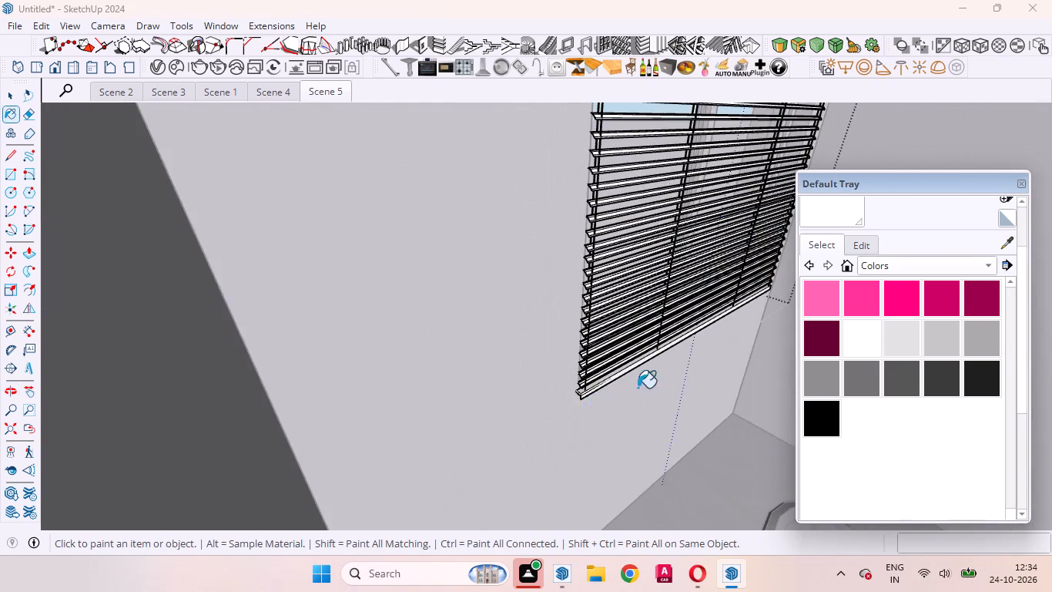
middle_click_drag(665, 381, 561, 439)
middle_click(561, 439)
scroll(559, 441, "down", 10)
middle_click_drag(582, 433, 524, 448)
scroll(523, 422, "up", 1)
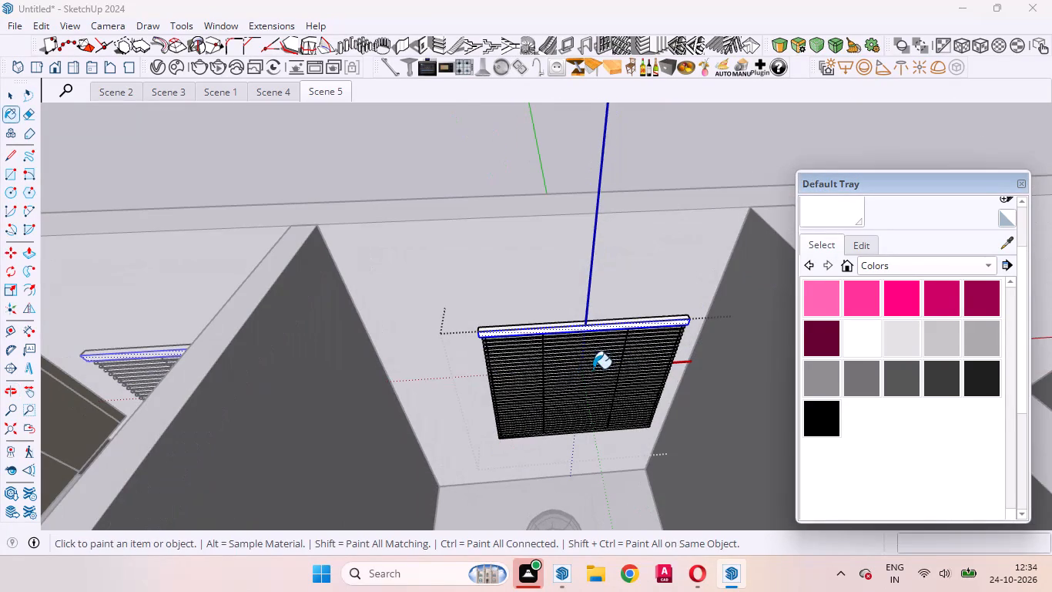
key("space")
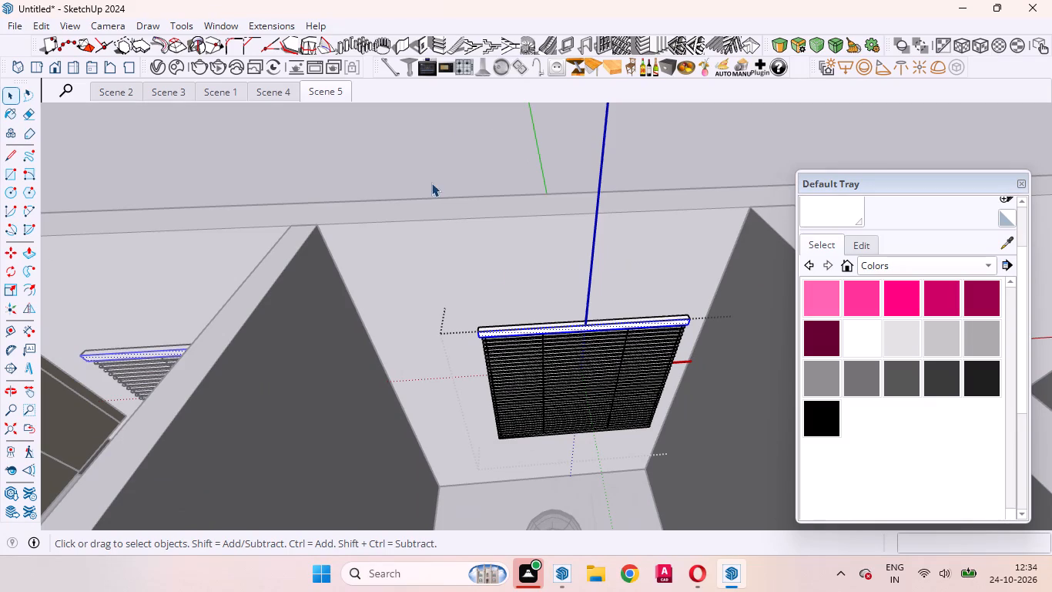
left_click(431, 180)
Copy the bedroom blinds about 7' 10" from the wall beside the bed towards the room's other window.
scroll(594, 273, "down", 4)
scroll(608, 357, "up", 10)
middle_click_drag(494, 425, 471, 345)
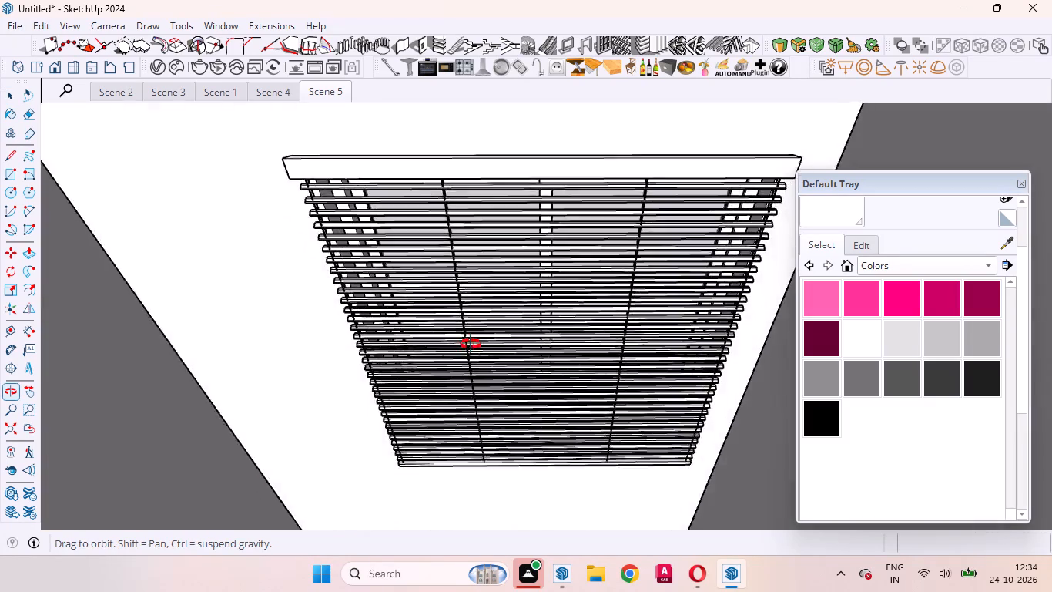
middle_click_drag(471, 345, 487, 492)
scroll(515, 370, "down", 8)
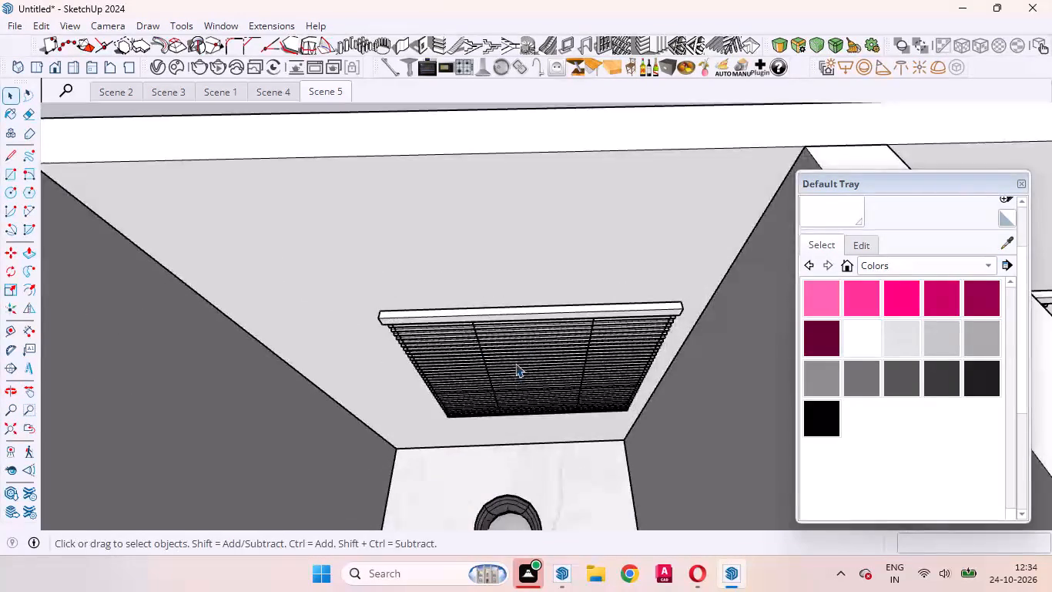
scroll(515, 363, "down", 18)
scroll(699, 428, "up", 4)
middle_click_drag(598, 443, 574, 439)
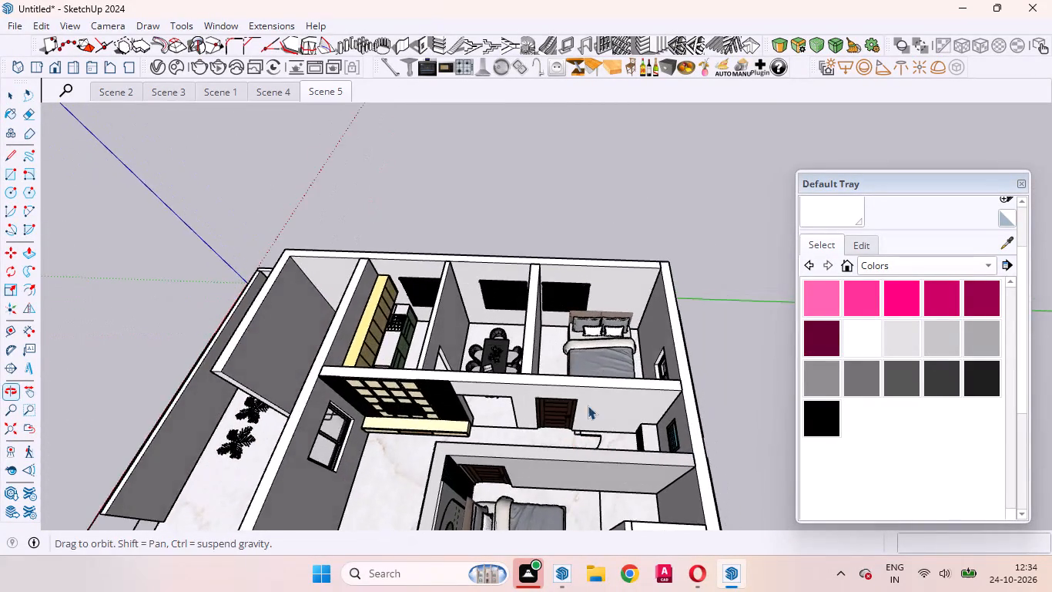
scroll(641, 374, "up", 5)
middle_click_drag(604, 402, 940, 425)
scroll(610, 350, "up", 4)
middle_click_drag(610, 372, 578, 402)
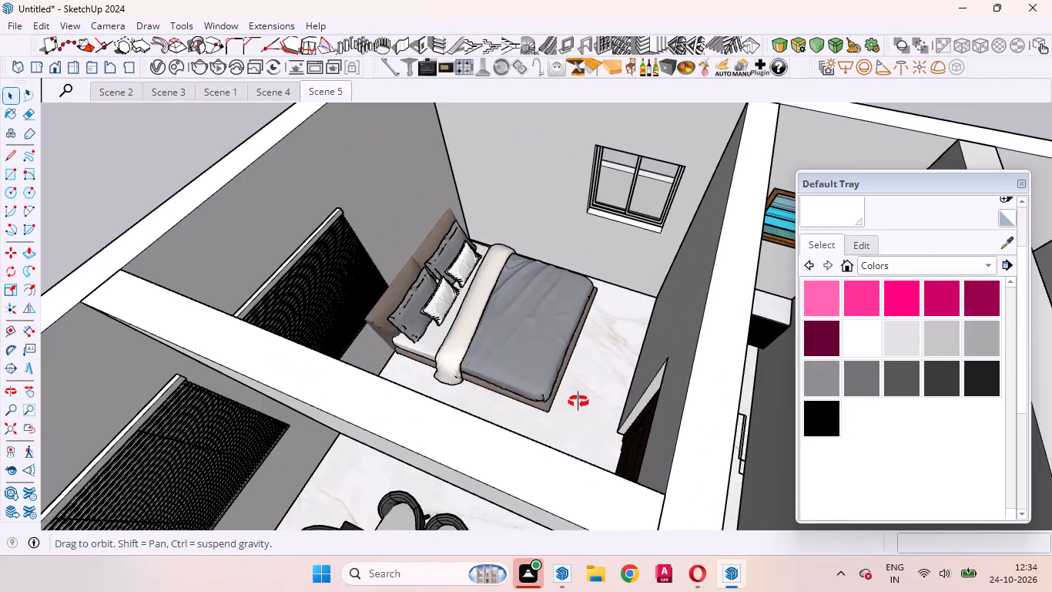
middle_click_drag(578, 402, 549, 408)
left_click(356, 245)
left_click(354, 219)
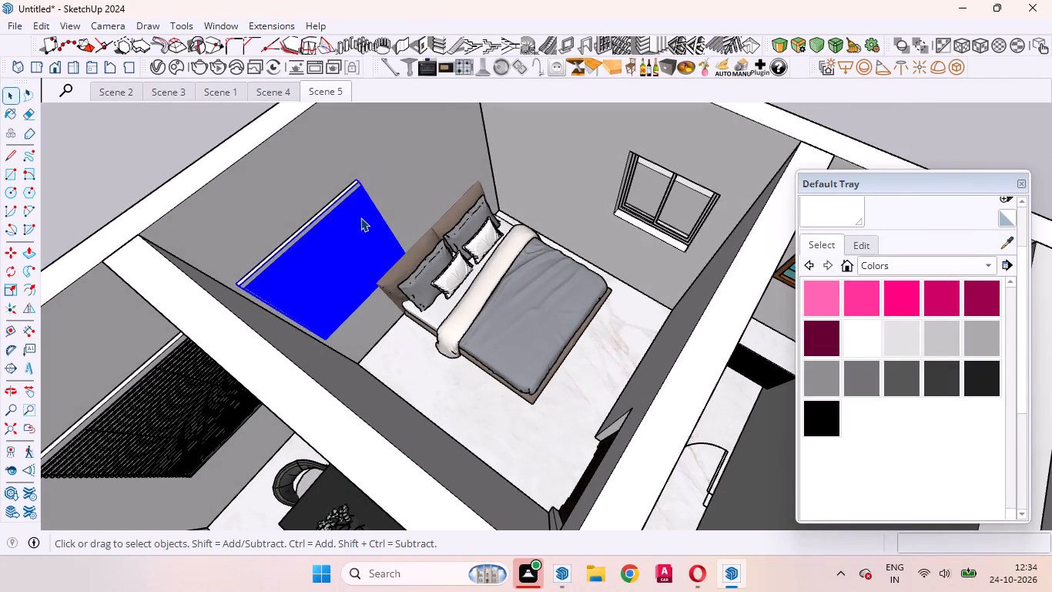
key("m")
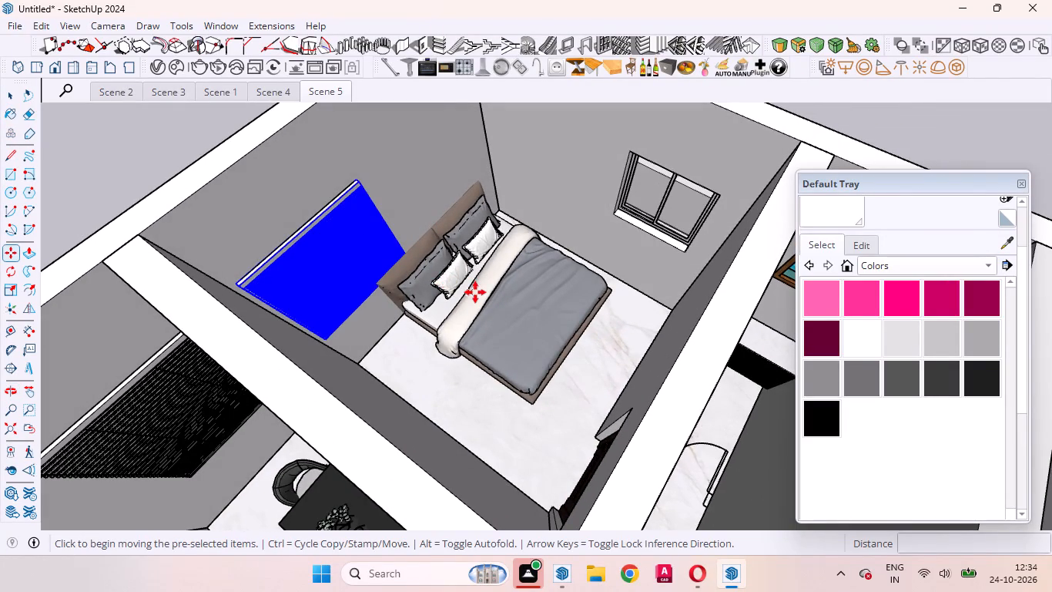
left_click(357, 180)
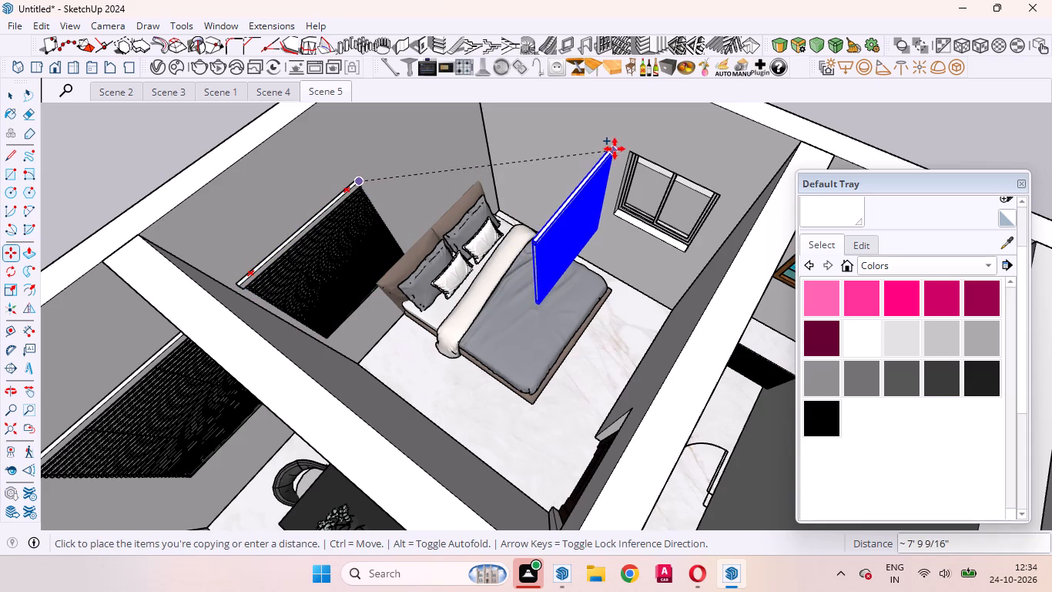
left_click(618, 146)
Rotate the copied blinds 90 degrees in the floor plane.
middle_click_drag(618, 306, 518, 284)
key("q")
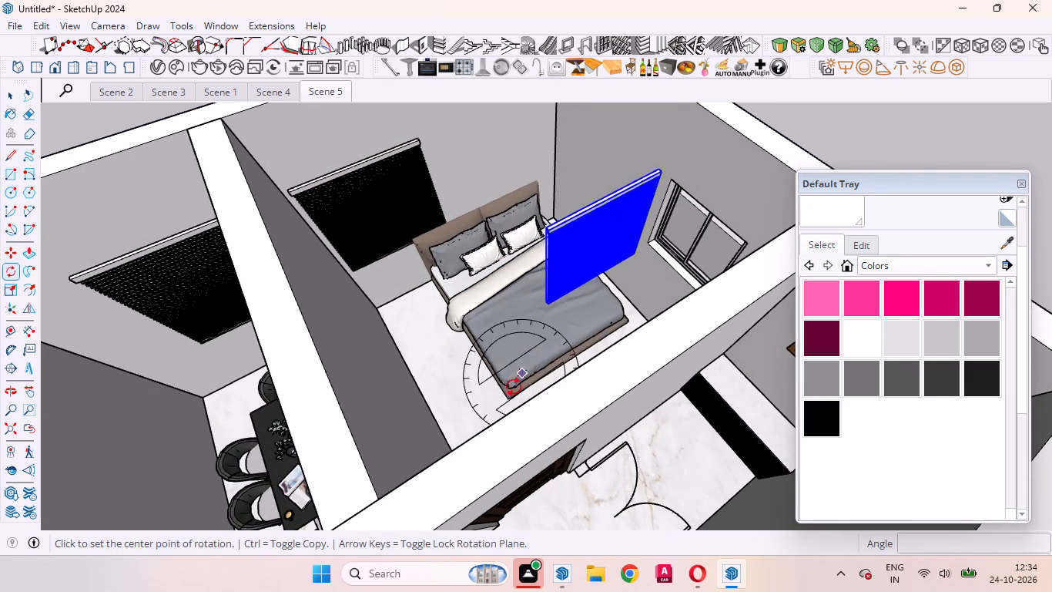
left_click(476, 408)
left_click(528, 395)
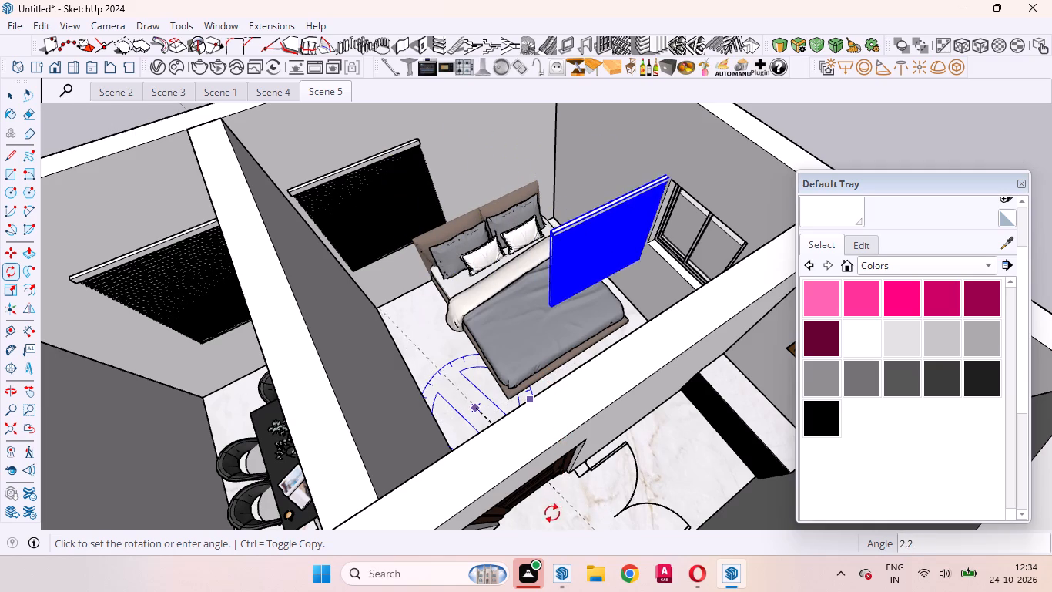
type("90")
key("Return")
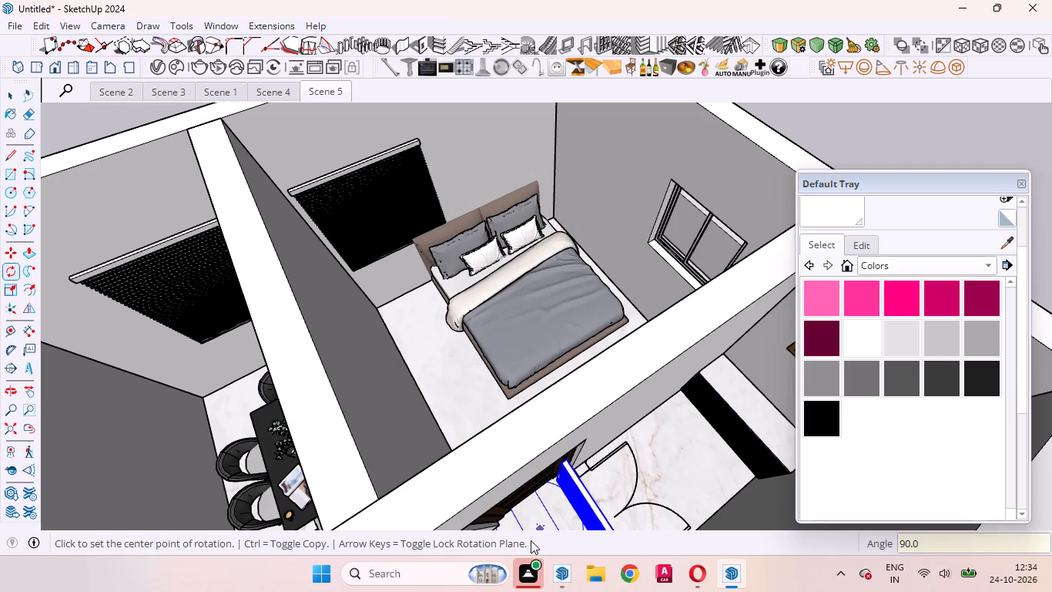
key("space")
Move the rotated blinds about 8' 8 3/4" from the passage onto the bedroom's uncovered window, aligning the top rail's corner above the frame.
scroll(579, 421, "up", 3)
scroll(519, 328, "down", 9)
scroll(595, 411, "up", 4)
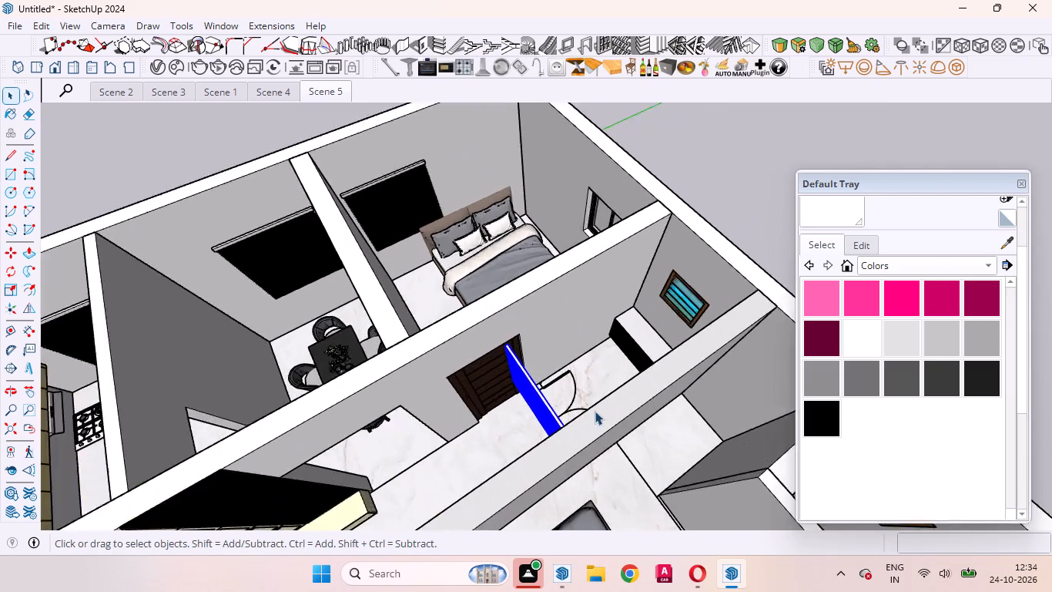
scroll(595, 411, "up", 6)
middle_click_drag(496, 382, 859, 516)
scroll(498, 385, "up", 1)
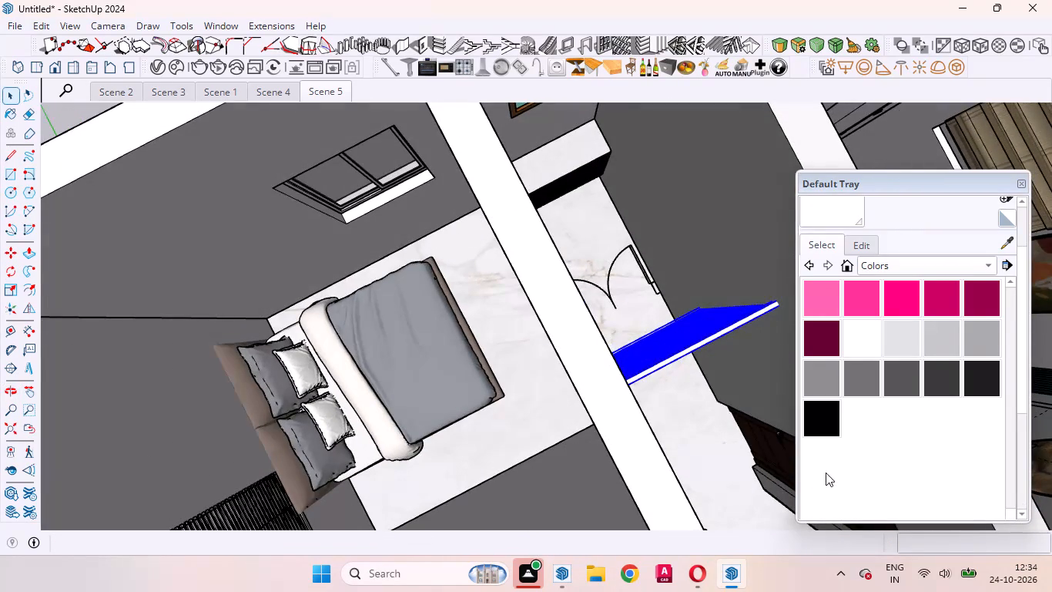
scroll(707, 361, "down", 4)
scroll(707, 361, "up", 4)
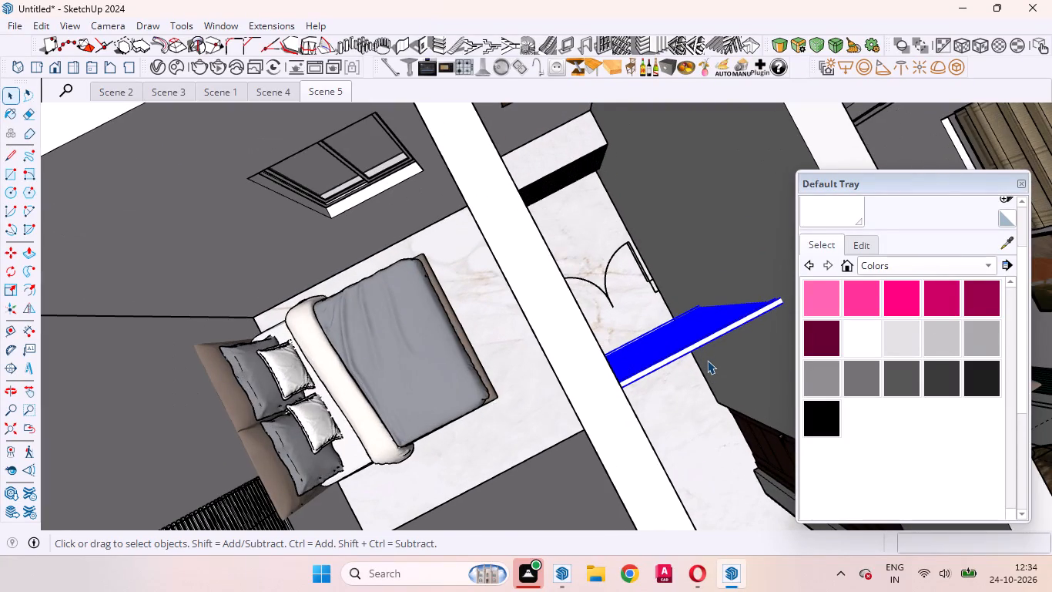
scroll(697, 325, "down", 3)
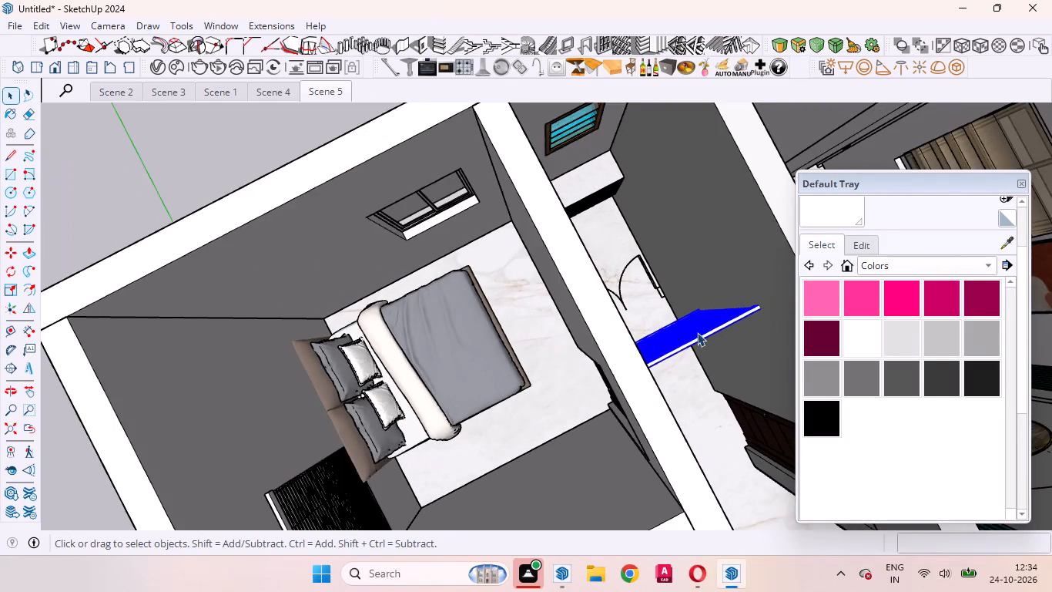
scroll(697, 333, "up", 9)
middle_click_drag(689, 405, 657, 396)
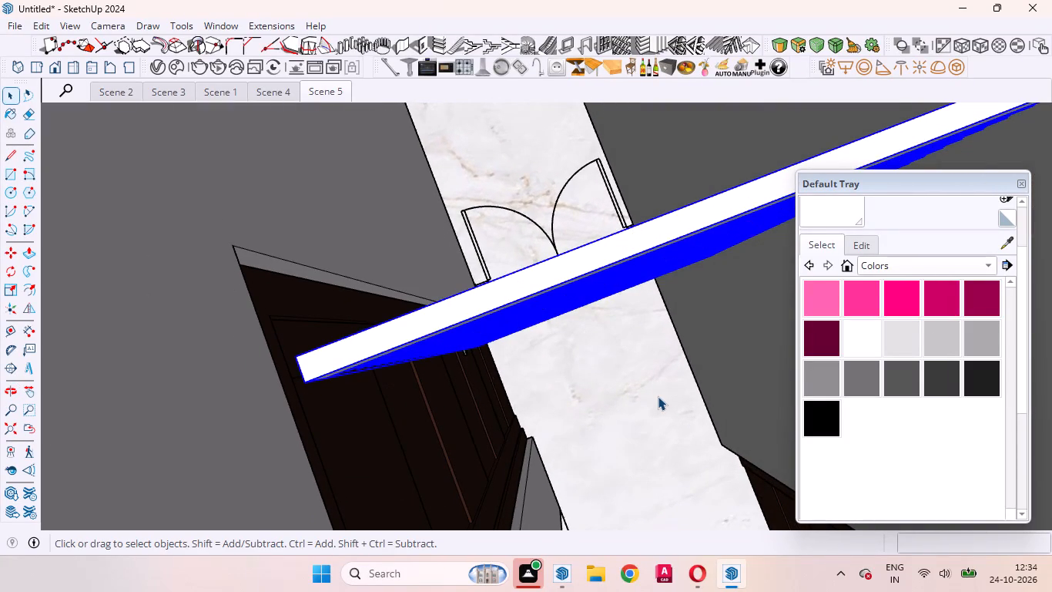
scroll(658, 396, "down", 2)
key("m")
scroll(522, 398, "up", 7)
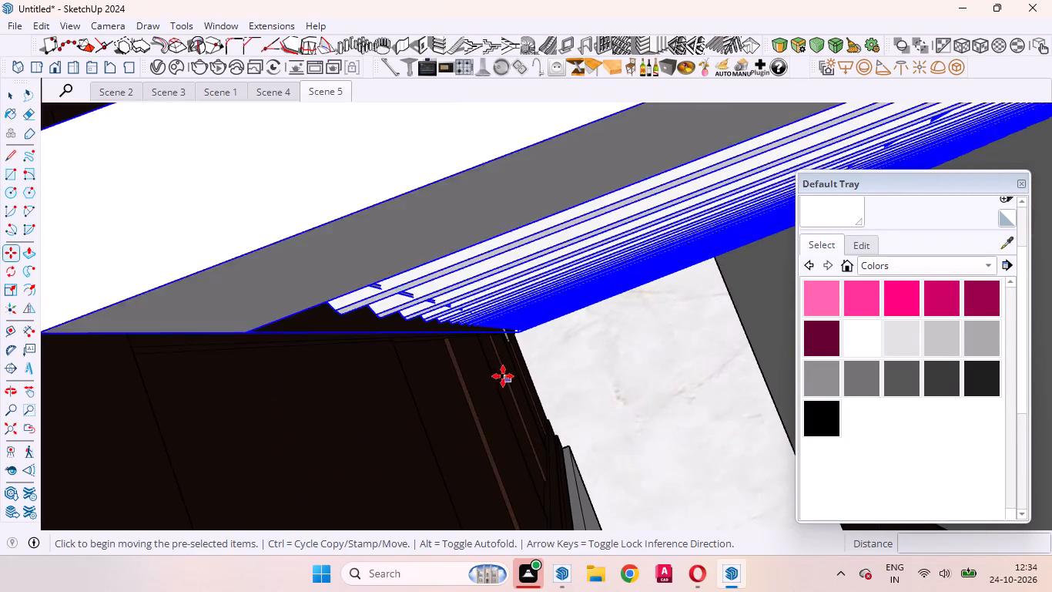
scroll(533, 377, "down", 3)
scroll(496, 345, "up", 2)
left_click(501, 351)
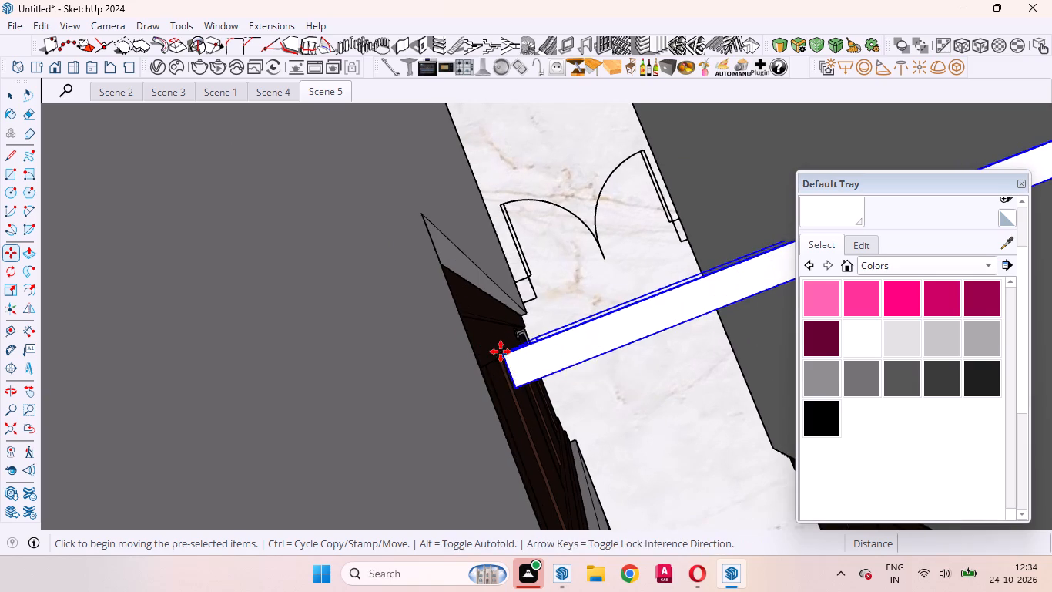
scroll(524, 356, "down", 20)
scroll(524, 356, "down", 2)
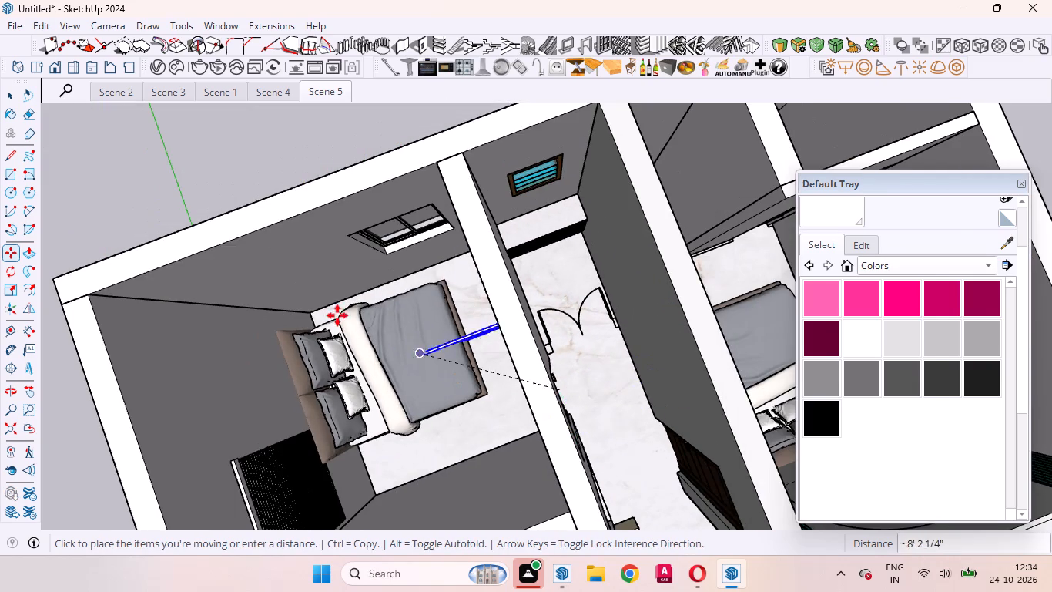
scroll(419, 325, "down", 10)
scroll(402, 294, "up", 14)
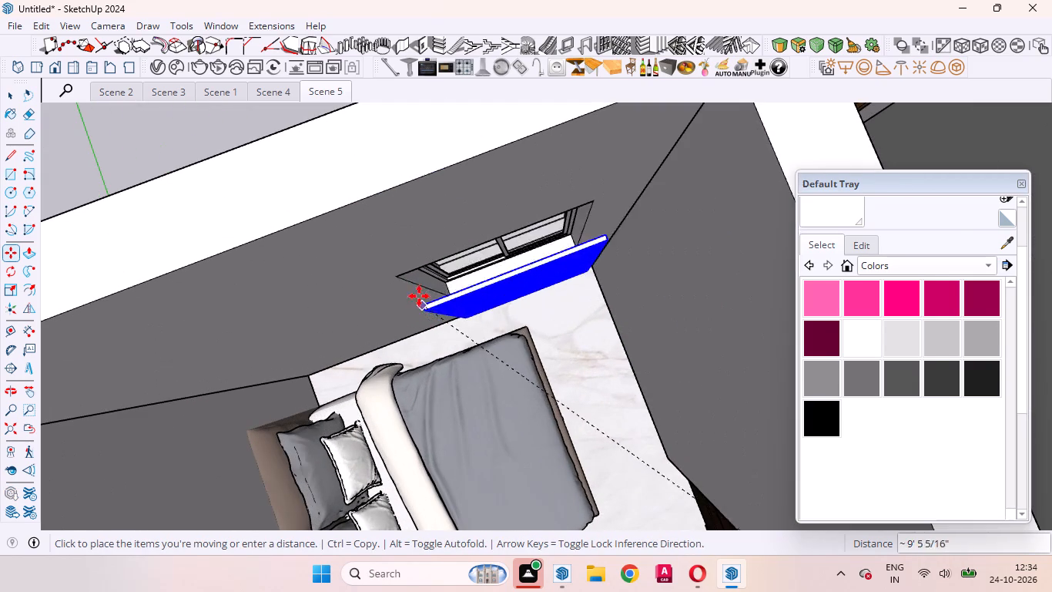
left_click(386, 274)
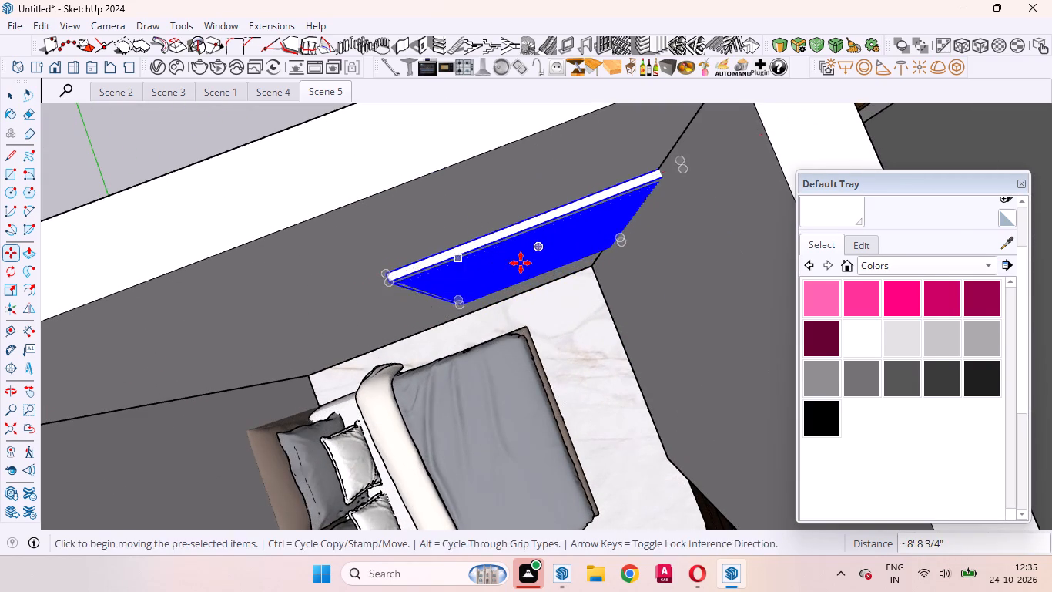
Shift the copied blinds slightly to seat them against the bedroom window wall.
middle_click_drag(521, 269, 471, 150)
scroll(455, 260, "down", 4)
scroll(448, 237, "up", 5)
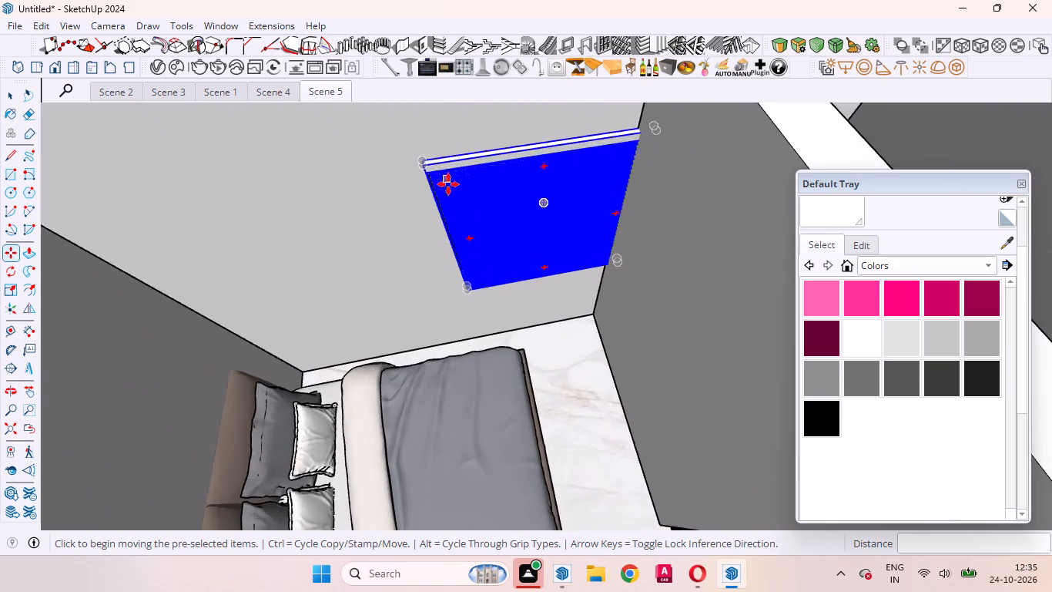
scroll(448, 184, "up", 6)
scroll(468, 268, "down", 10)
scroll(451, 267, "up", 4)
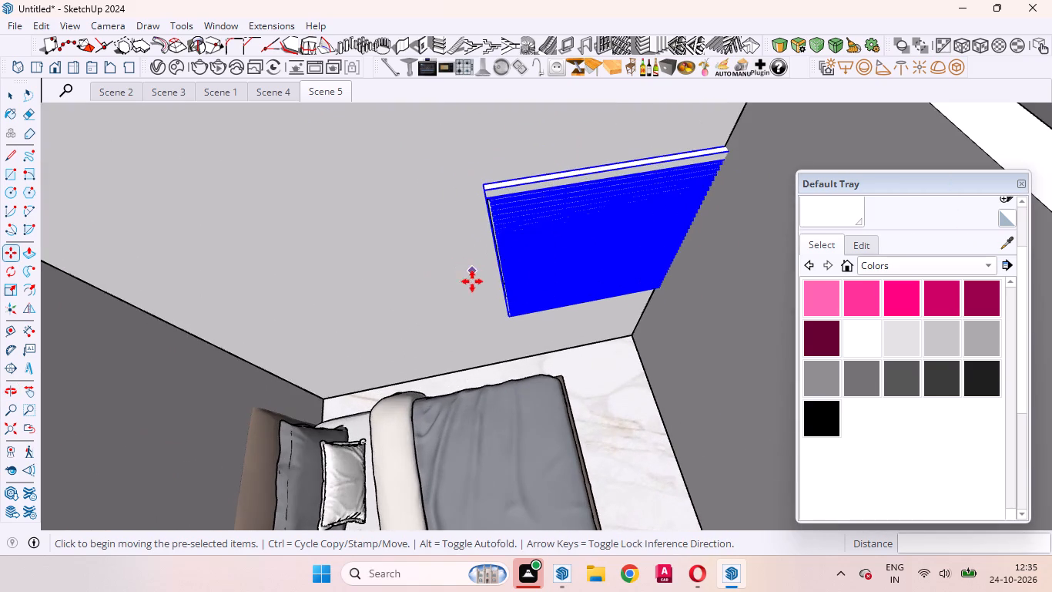
middle_click_drag(472, 281, 604, 181)
left_click(482, 203)
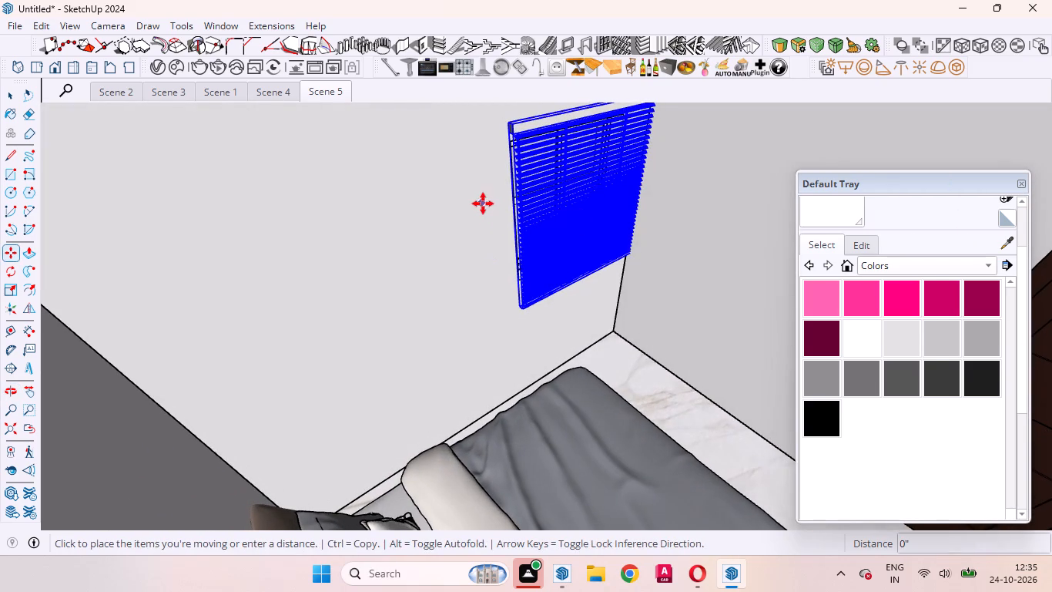
left_click(454, 217)
Narrow the copied blinds on the bedroom window wall, scaling the width to 0.90 from one side and 0.93 from the other.
middle_click_drag(529, 220, 421, 240)
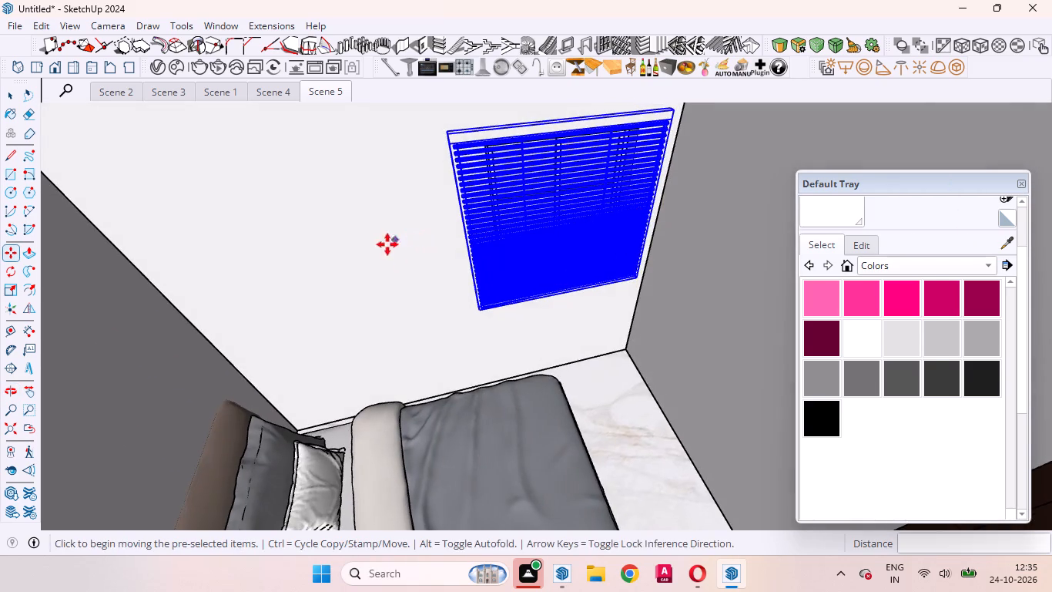
scroll(451, 252, "down", 4)
middle_click_drag(544, 244, 508, 281)
scroll(501, 230, "up", 3)
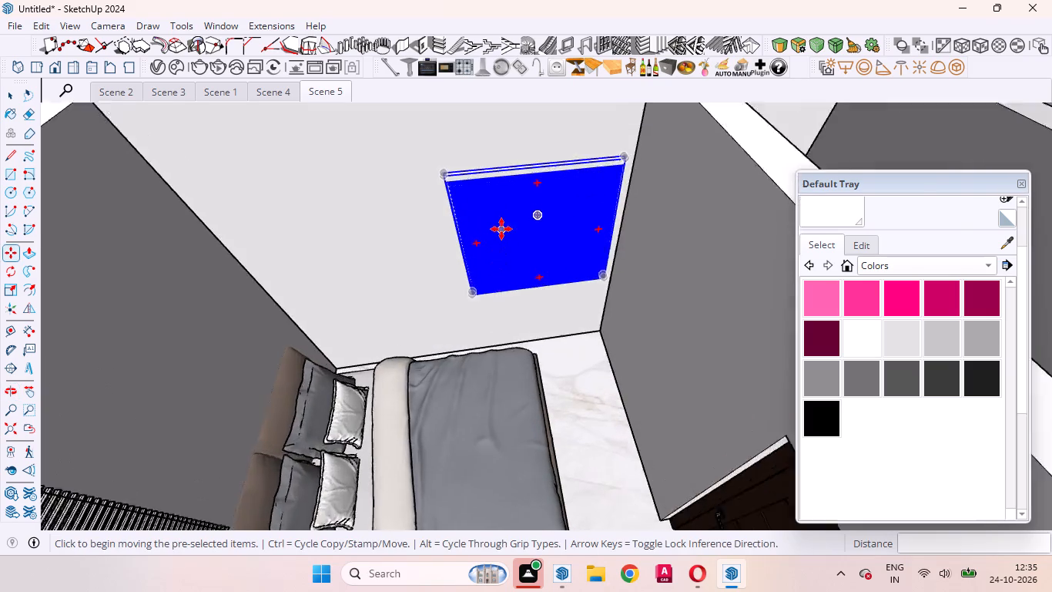
scroll(501, 229, "up", 2)
key("s")
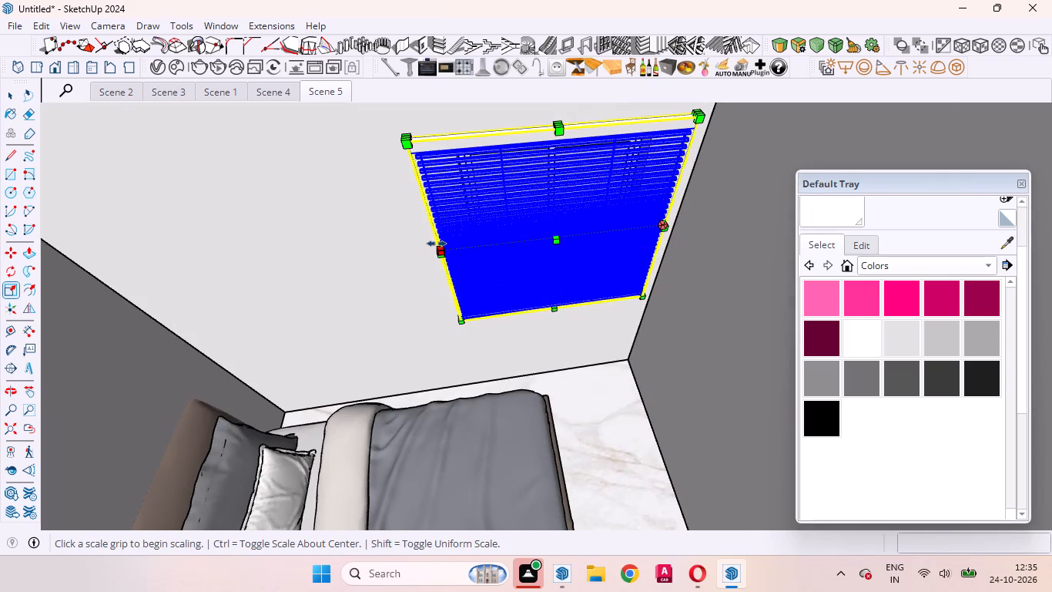
left_click(441, 245)
left_click(462, 234)
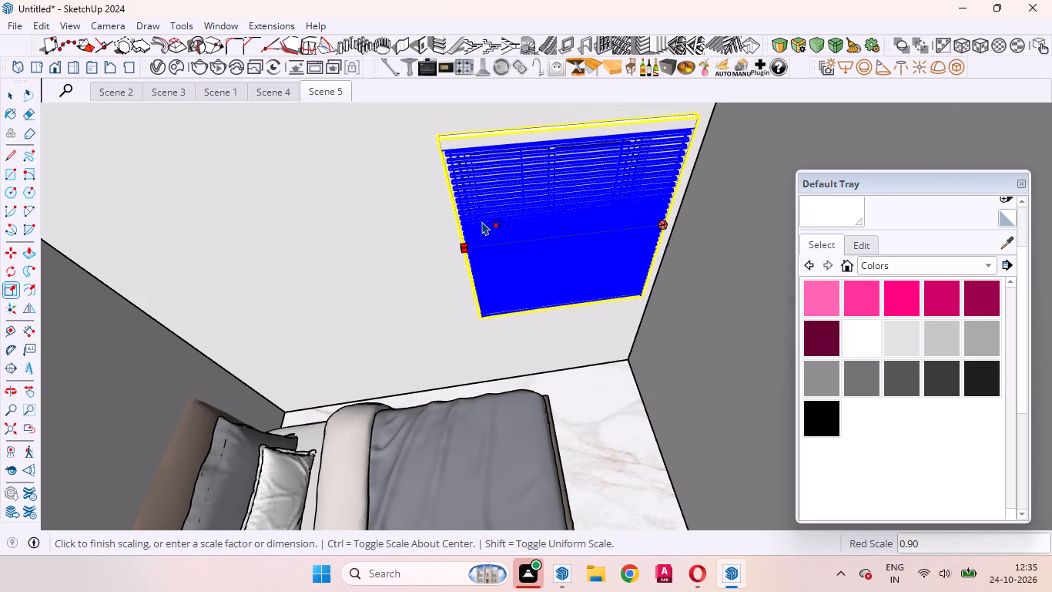
left_click(665, 219)
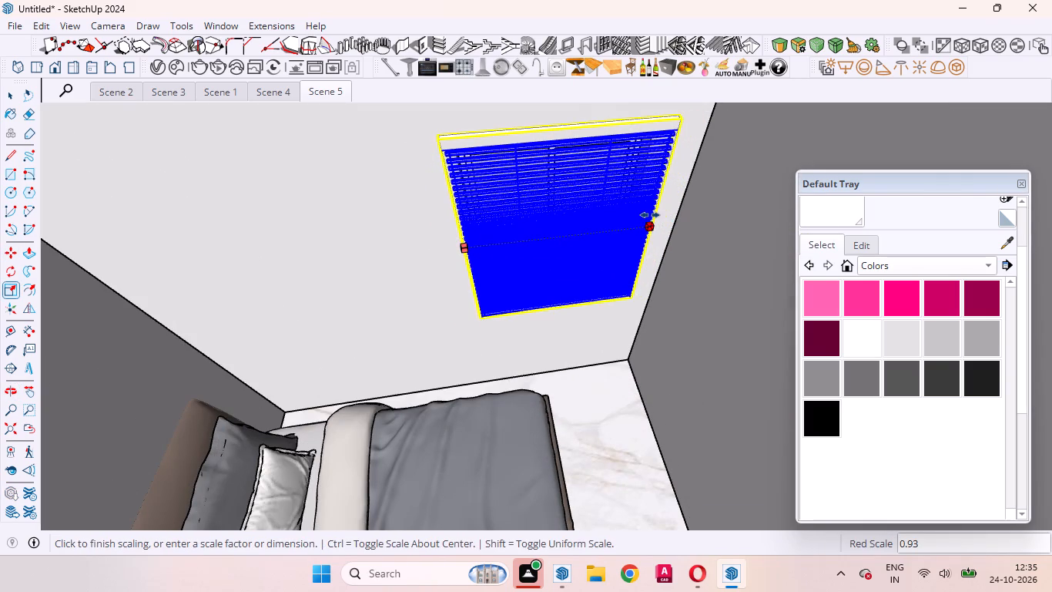
left_click(650, 215)
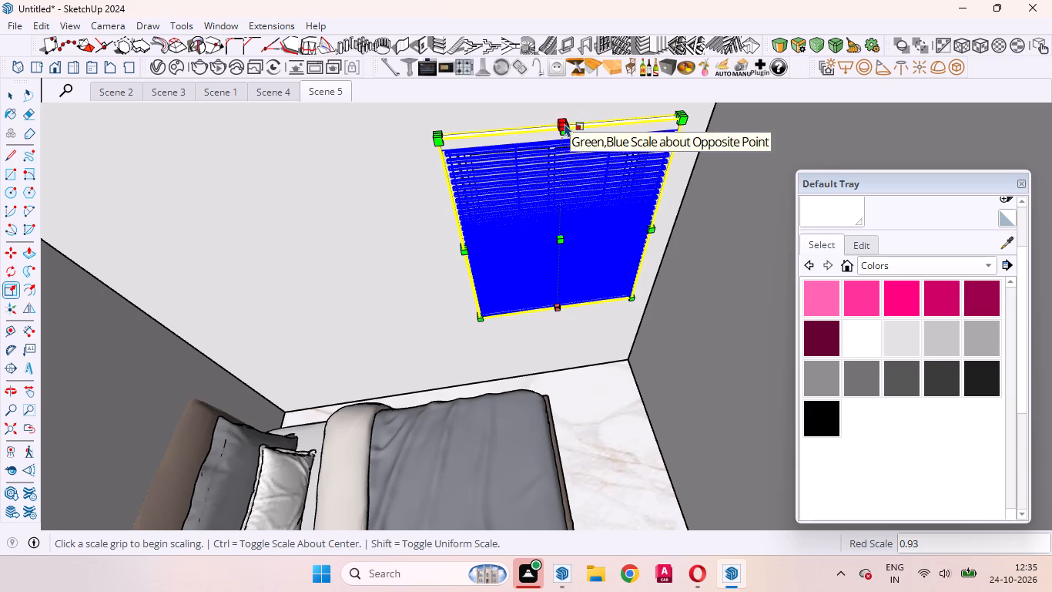
Reduce the blinds' height by lowering the top edge slightly and scaling the bottom edge up to 0.85.
left_click(565, 120)
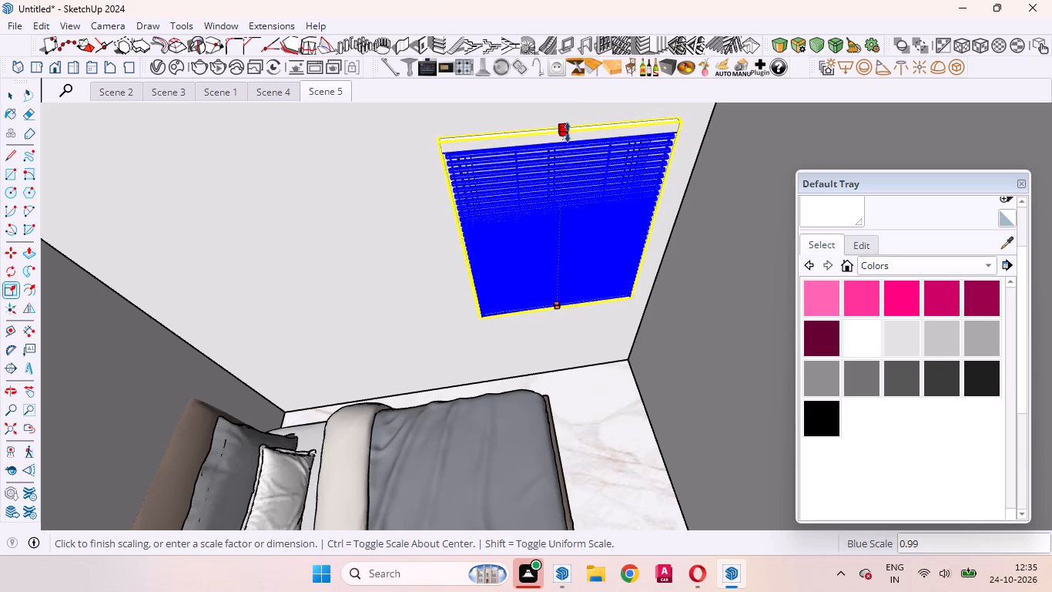
left_click(568, 136)
middle_click_drag(558, 314, 571, 244)
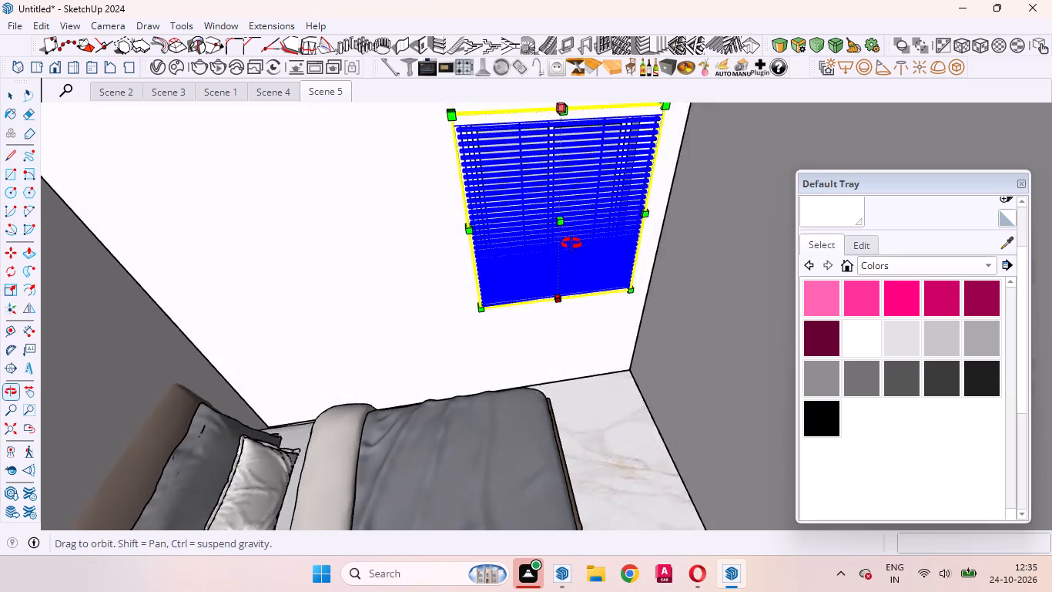
middle_click_drag(571, 244, 583, 224)
scroll(582, 253, "up", 4)
middle_click_drag(535, 345, 609, 251)
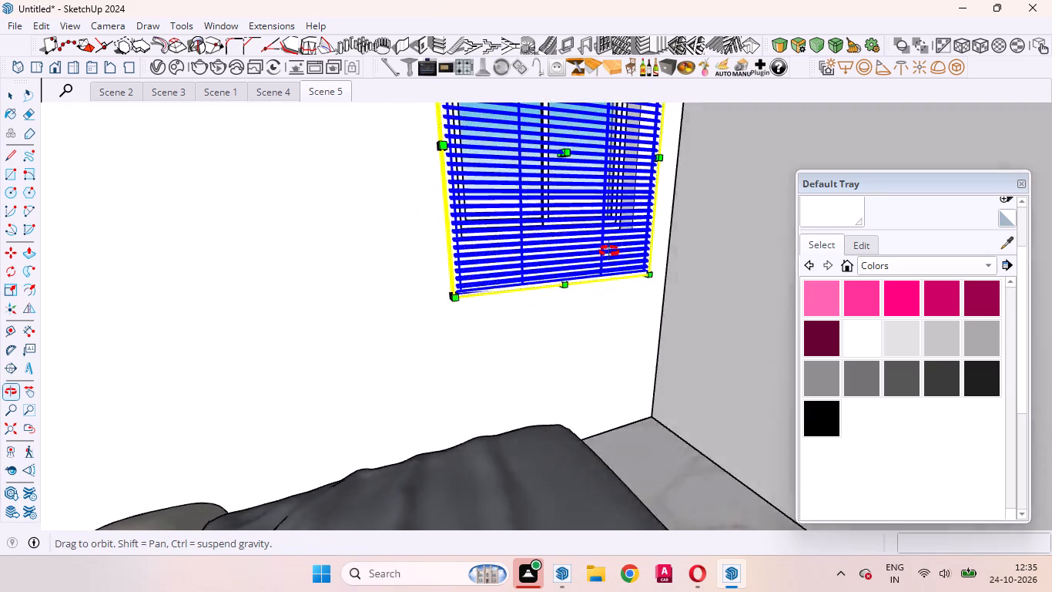
middle_click_drag(609, 251, 592, 347)
scroll(573, 310, "up", 4)
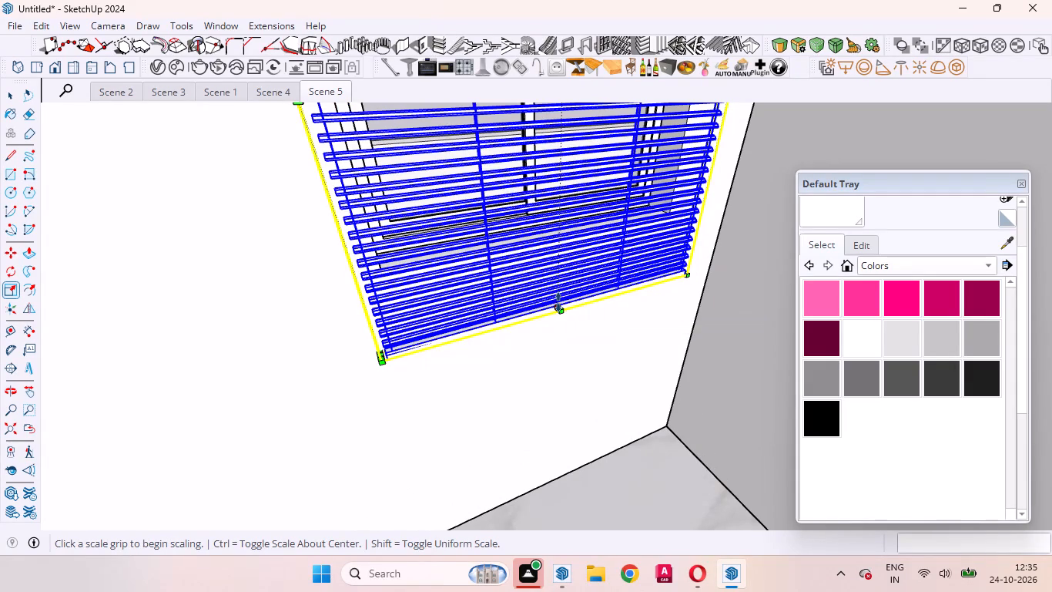
left_click(558, 302)
left_click(552, 257)
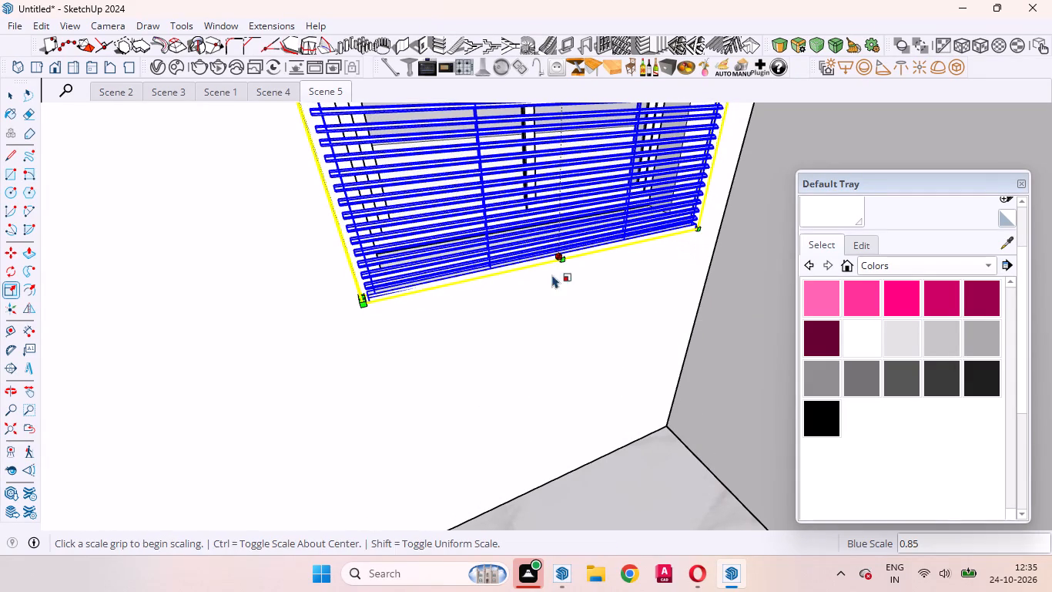
key("space")
Scale the blinds' width to 0.94 from the side nearest the room corner and deselect them.
scroll(601, 326, "down", 5)
middle_click_drag(645, 314, 473, 356)
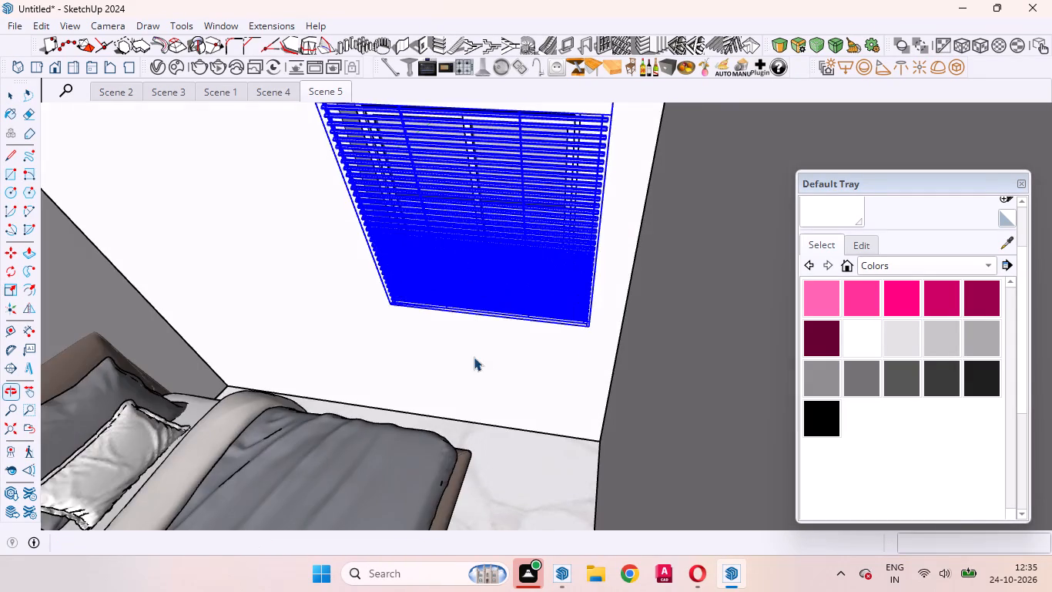
scroll(618, 373, "down", 4)
key("s")
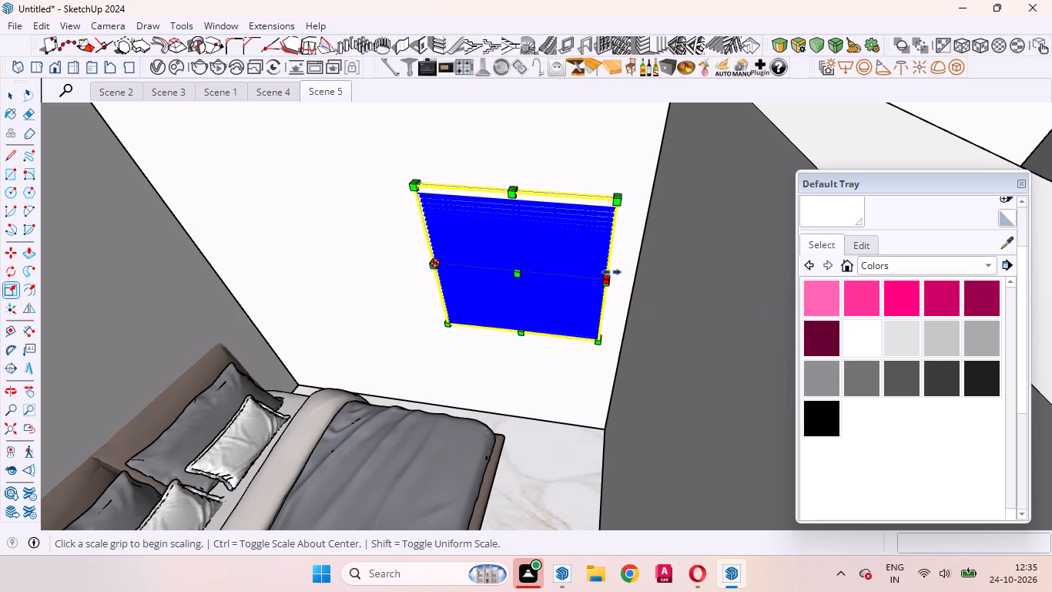
left_click(611, 272)
left_click(597, 265)
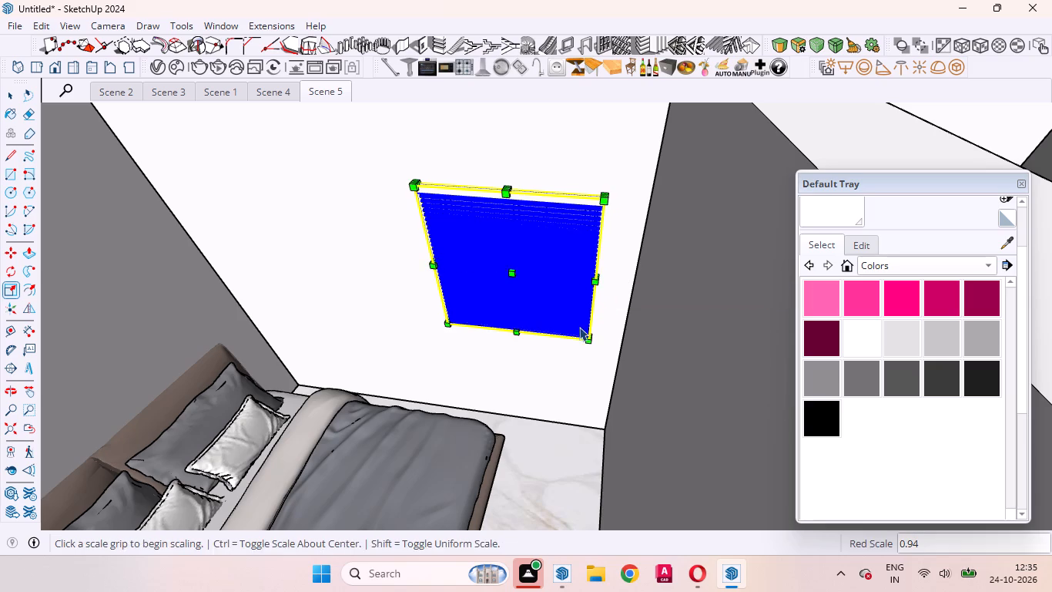
key("space")
scroll(558, 346, "down", 12)
left_click(553, 240)
Look over the house's rooms from above to check which windows still need blinds.
scroll(542, 328, "up", 9)
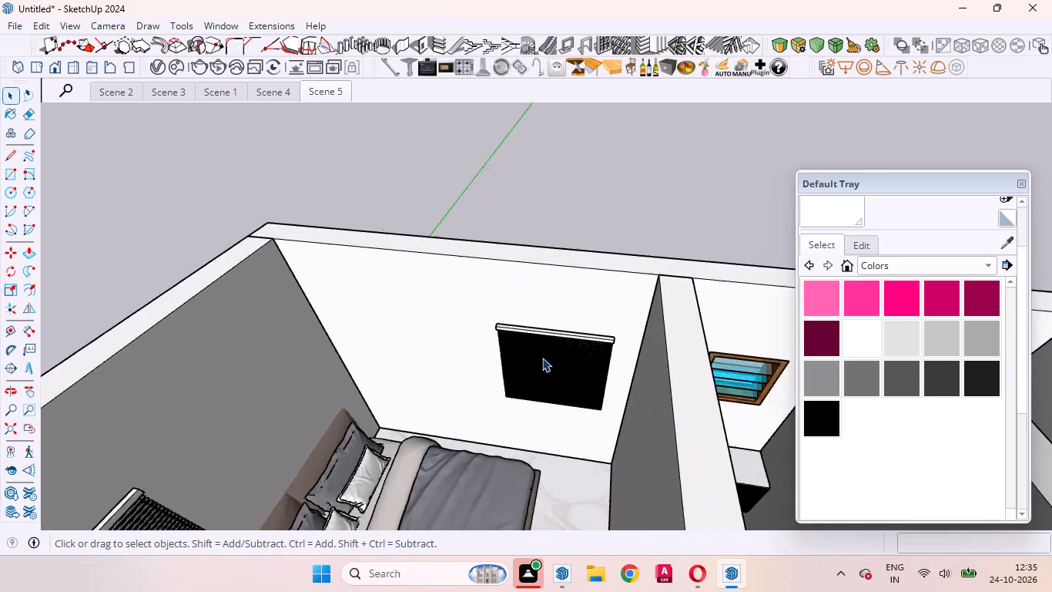
scroll(542, 358, "up", 12)
scroll(378, 364, "down", 18)
scroll(455, 293, "down", 7)
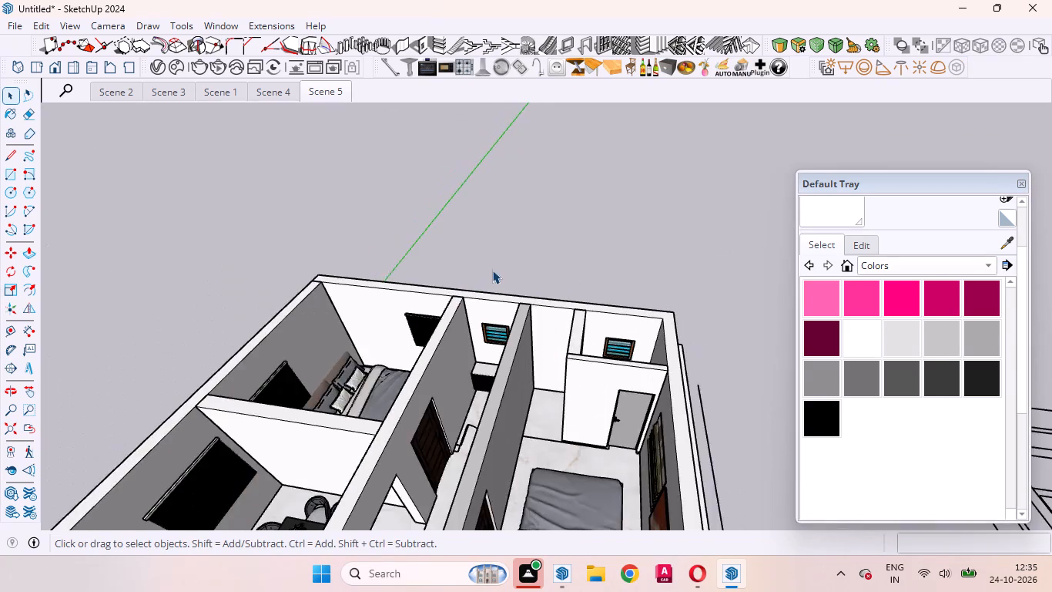
scroll(492, 270, "down", 4)
middle_click_drag(613, 409, 896, 450)
scroll(448, 424, "up", 5)
scroll(383, 394, "down", 3)
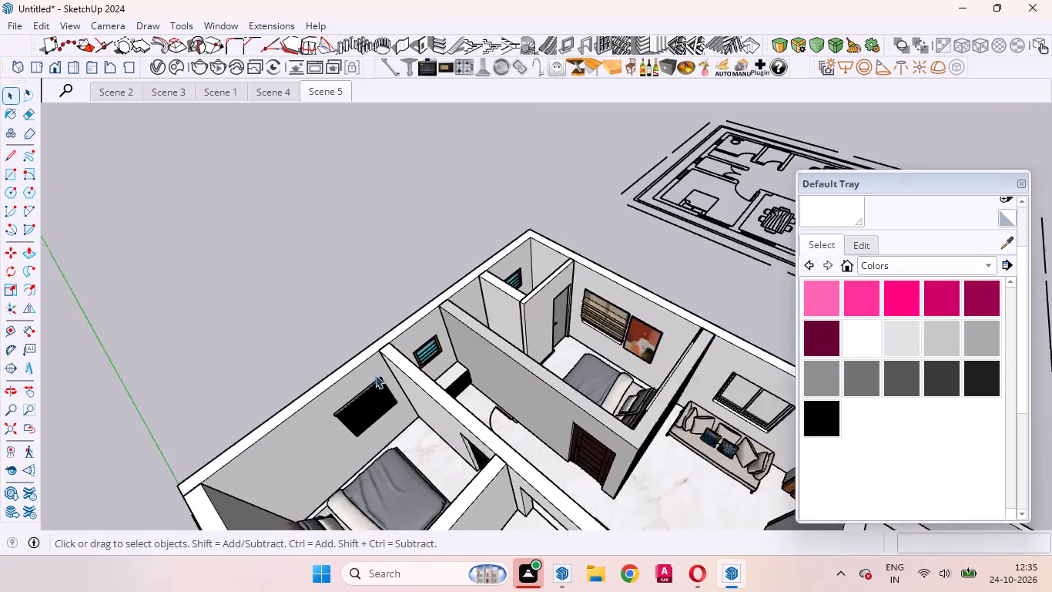
scroll(375, 375, "down", 6)
scroll(519, 328, "up", 7)
middle_click_drag(614, 385, 733, 350)
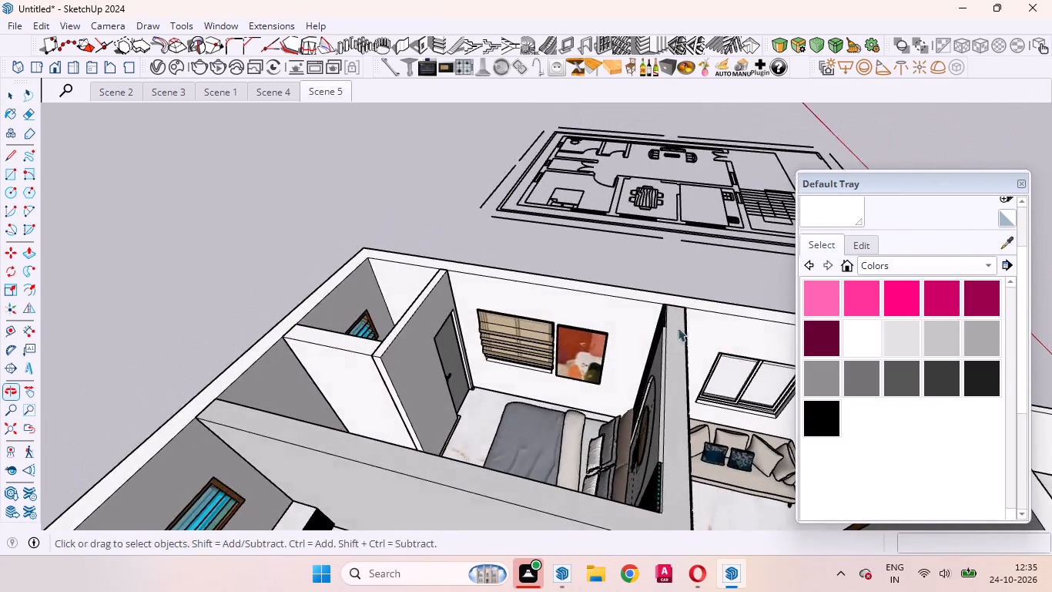
scroll(554, 357, "up", 4)
scroll(460, 378, "down", 9)
scroll(595, 369, "up", 4)
scroll(608, 375, "down", 3)
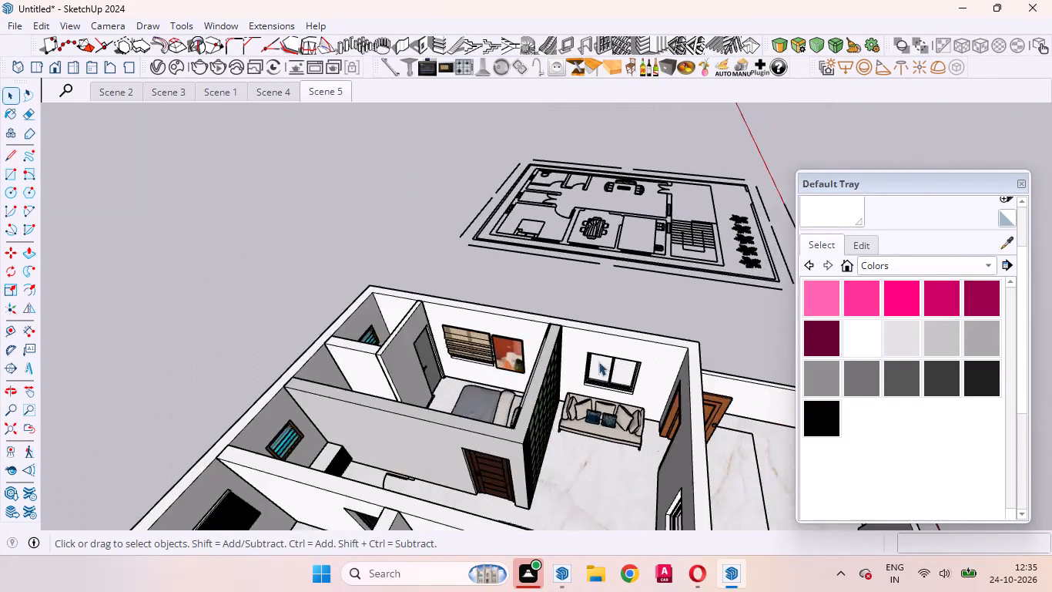
scroll(598, 362, "down", 13)
scroll(635, 369, "up", 11)
Copy the blinds on the wall behind the bedroom's bed about 32' 5 9/16" to the open ground outside the living room.
middle_click_drag(511, 373, 898, 466)
scroll(650, 386, "down", 5)
scroll(654, 384, "up", 11)
scroll(646, 357, "down", 5)
scroll(649, 390, "up", 5)
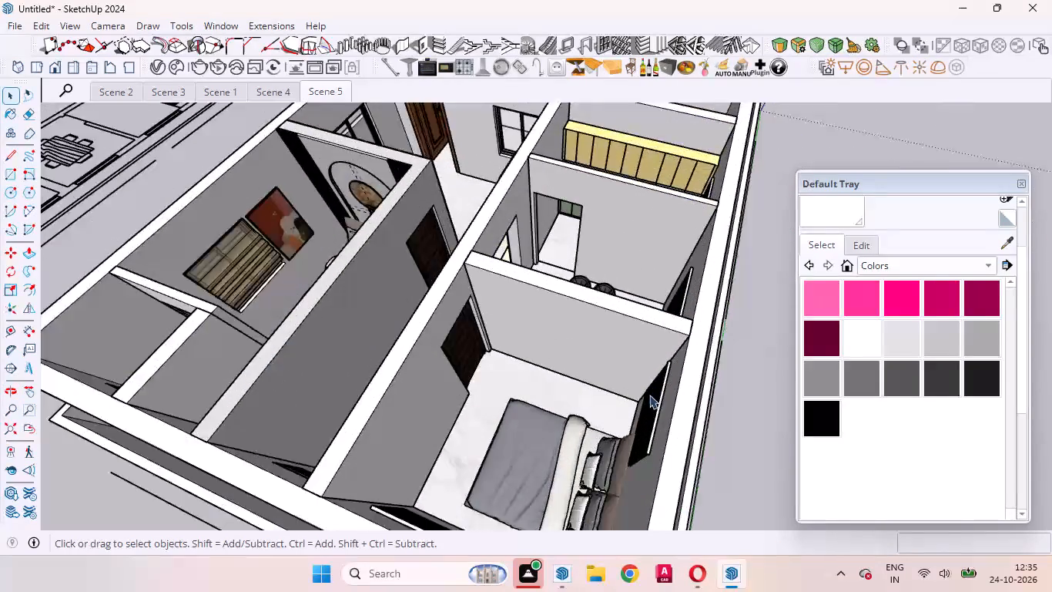
scroll(649, 395, "up", 5)
left_click(649, 411)
scroll(569, 325, "down", 5)
scroll(602, 434, "up", 8)
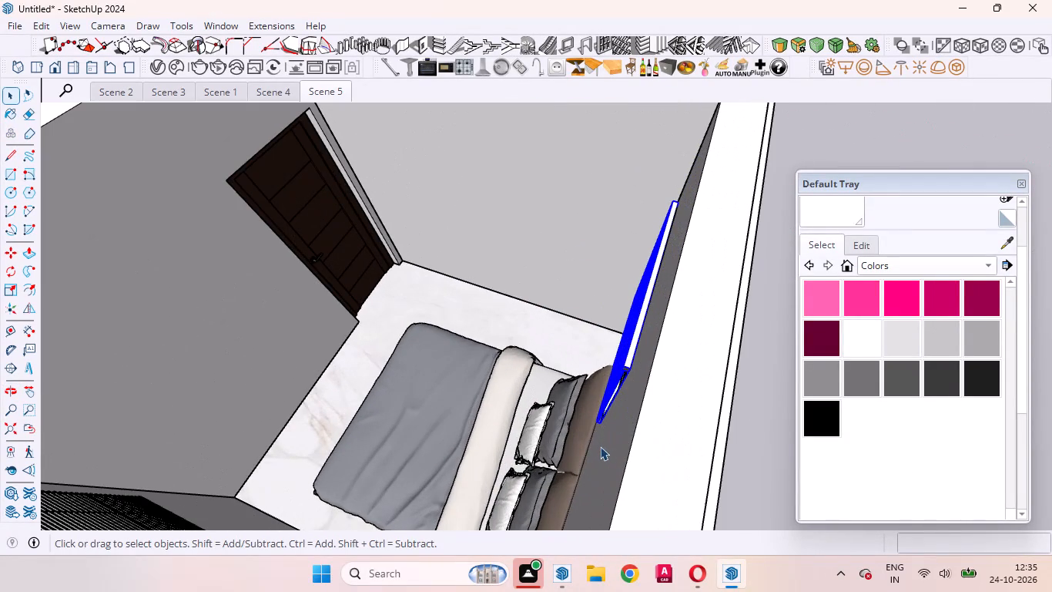
key("m")
scroll(619, 403, "up", 9)
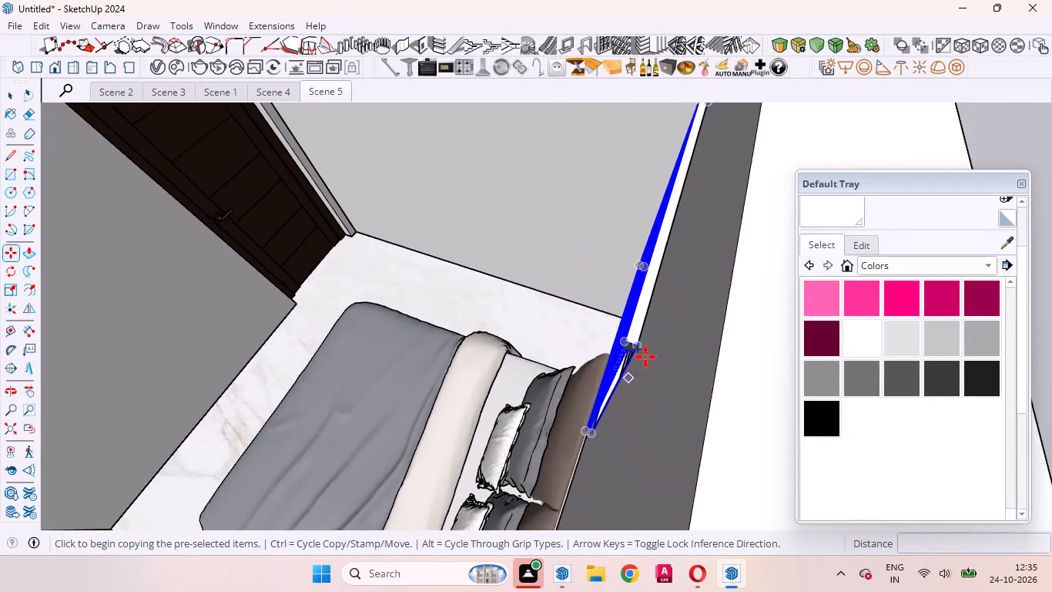
left_click(645, 335)
scroll(514, 349, "down", 6)
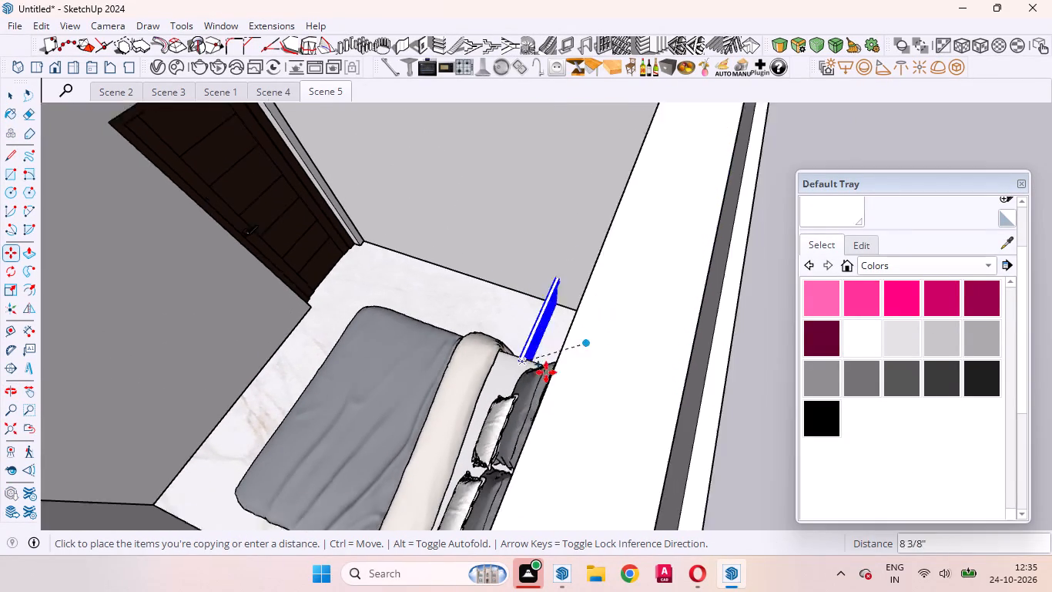
scroll(546, 372, "down", 20)
scroll(546, 372, "down", 16)
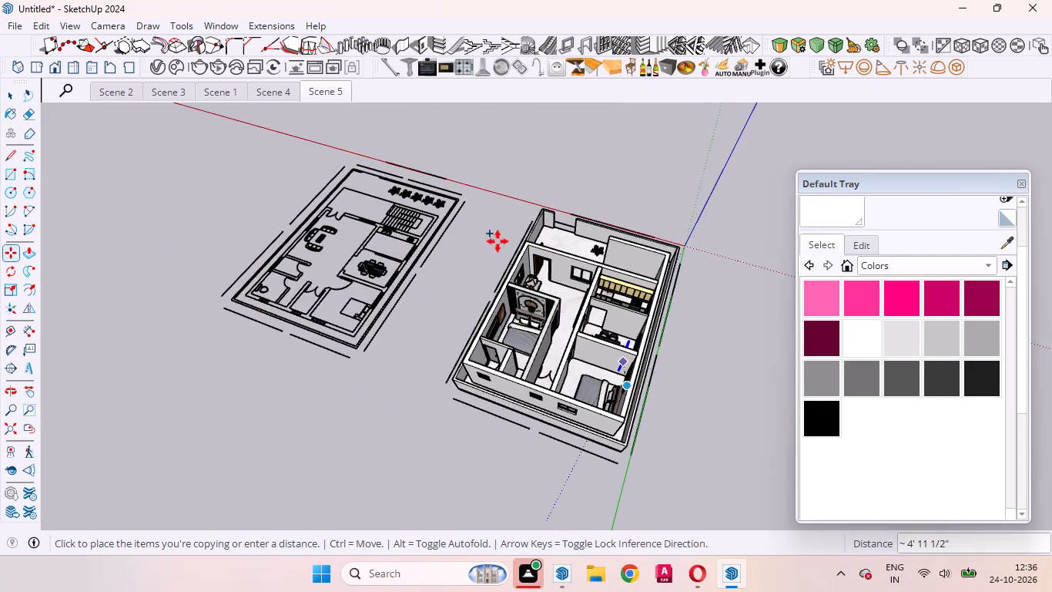
scroll(523, 237, "up", 15)
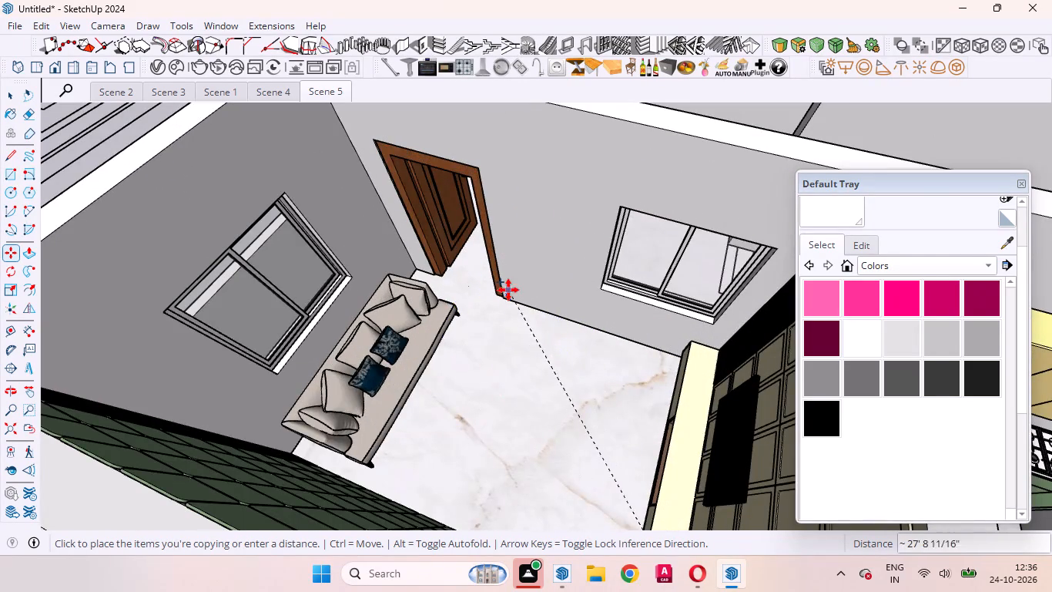
scroll(455, 299, "down", 17)
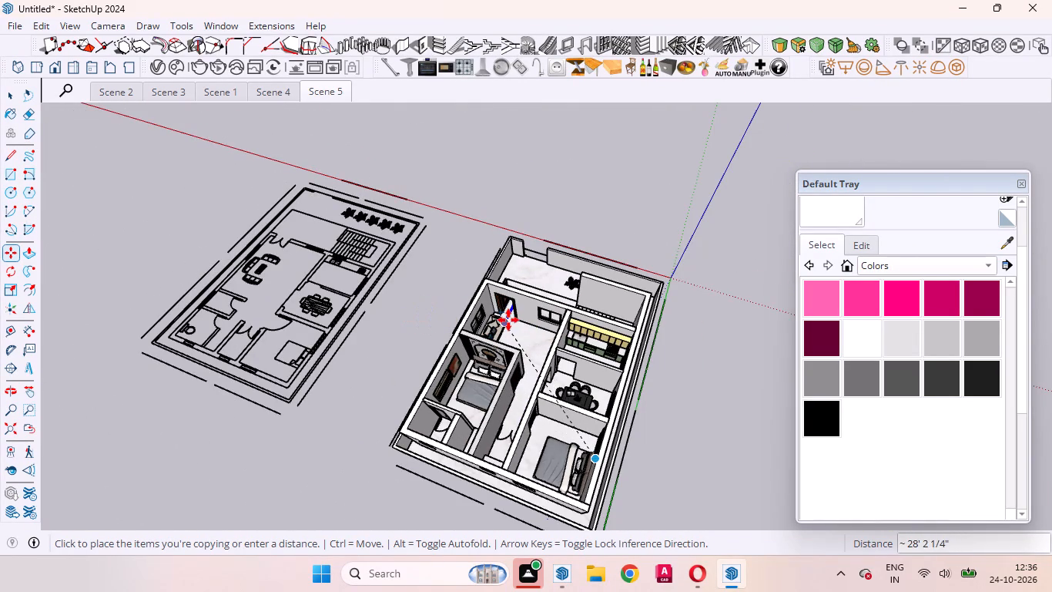
scroll(434, 319, "up", 4)
left_click(429, 319)
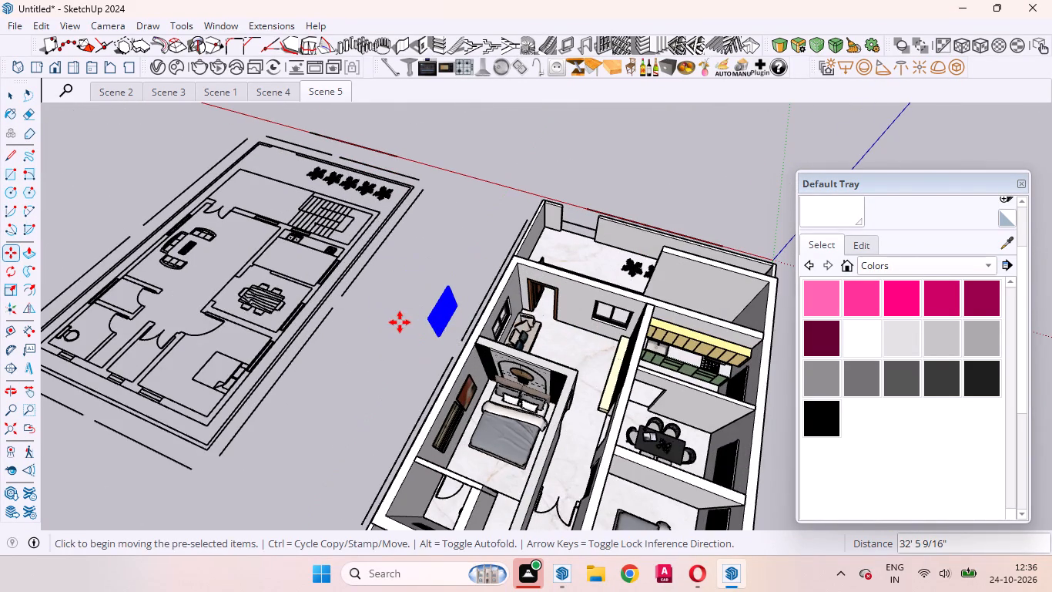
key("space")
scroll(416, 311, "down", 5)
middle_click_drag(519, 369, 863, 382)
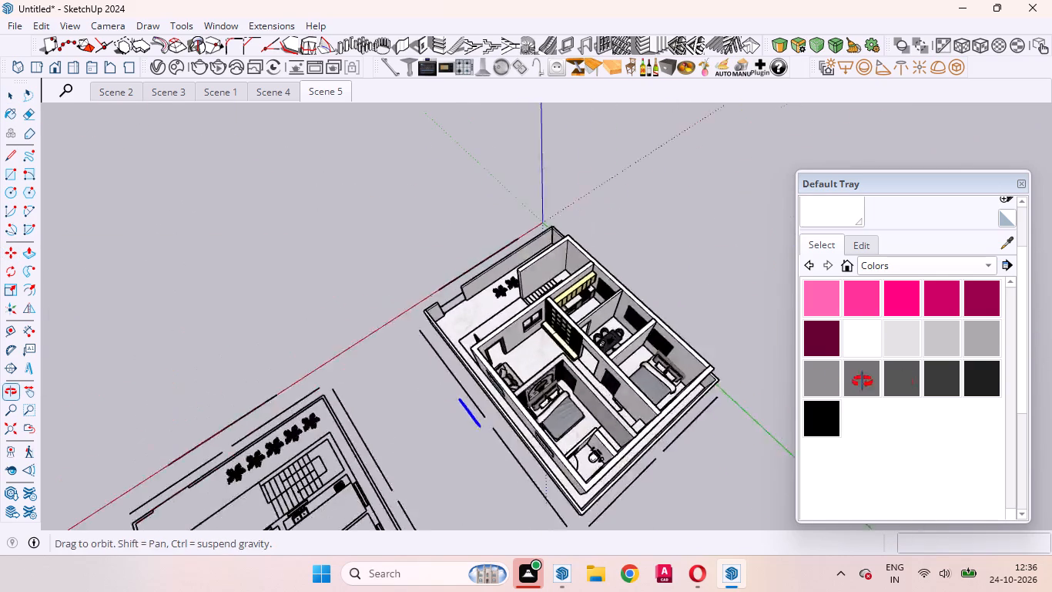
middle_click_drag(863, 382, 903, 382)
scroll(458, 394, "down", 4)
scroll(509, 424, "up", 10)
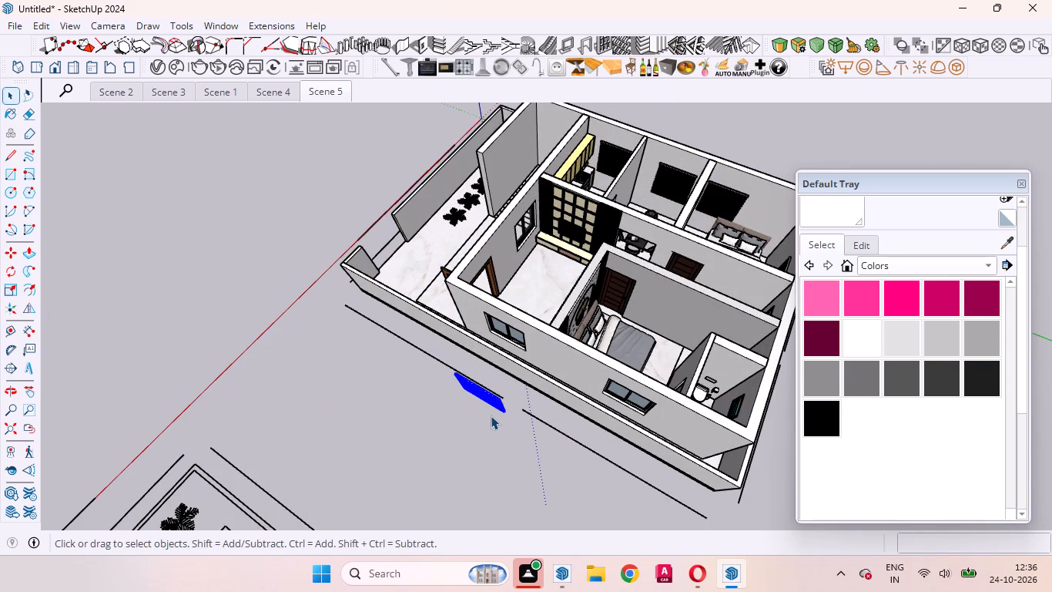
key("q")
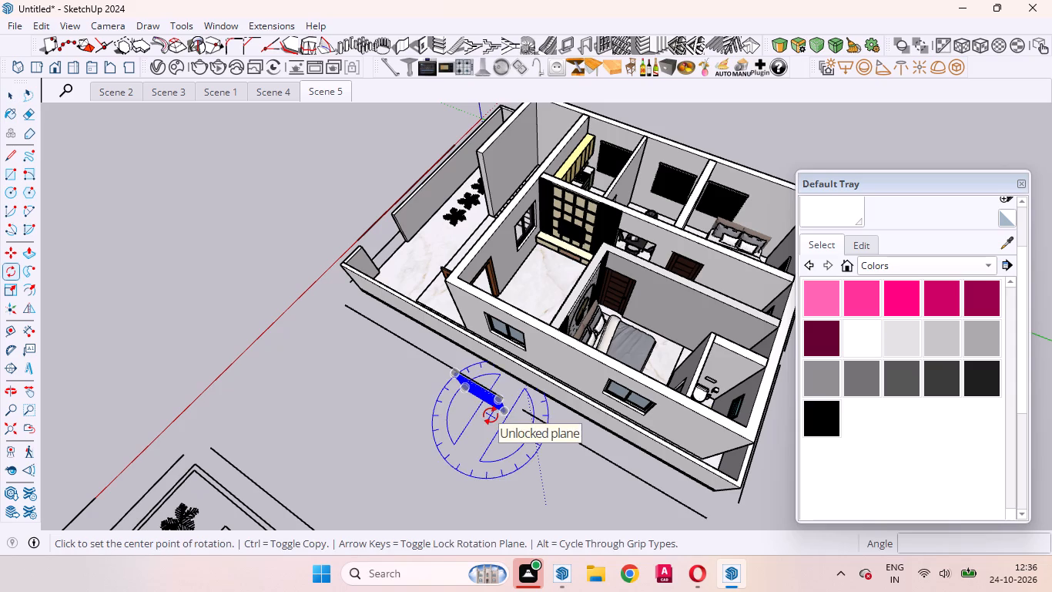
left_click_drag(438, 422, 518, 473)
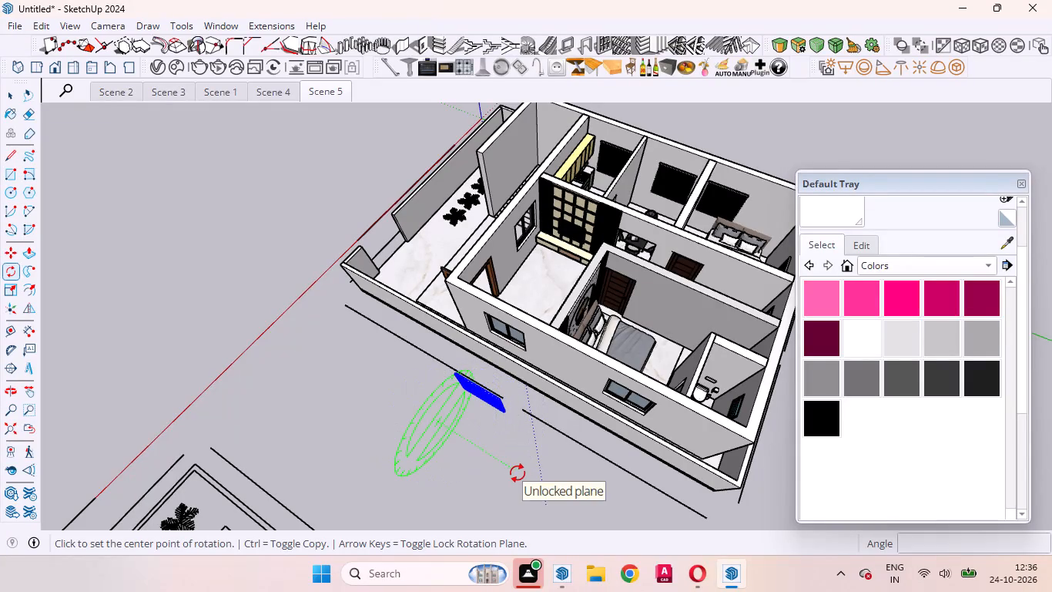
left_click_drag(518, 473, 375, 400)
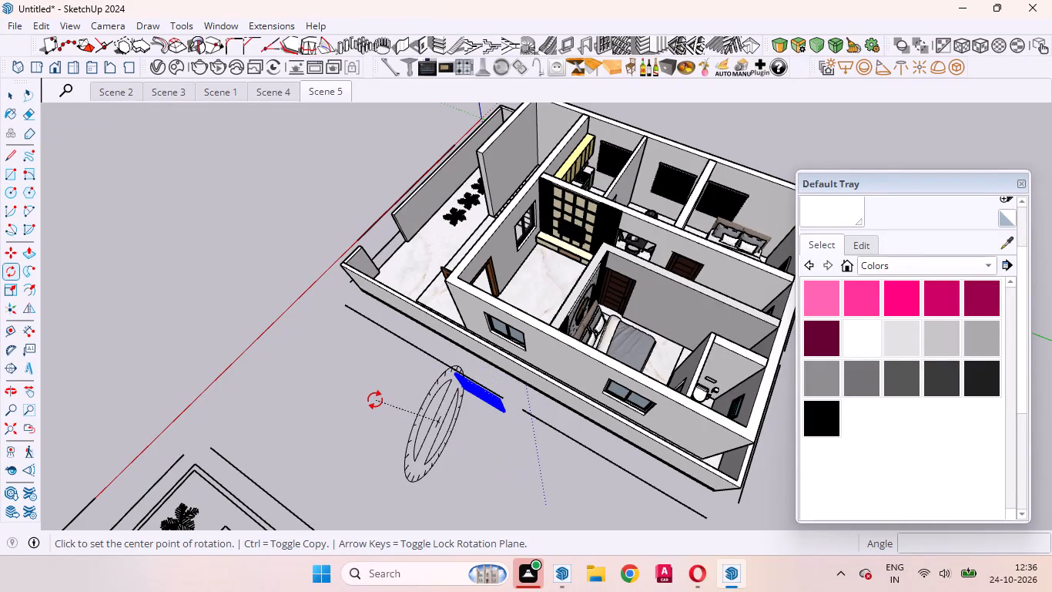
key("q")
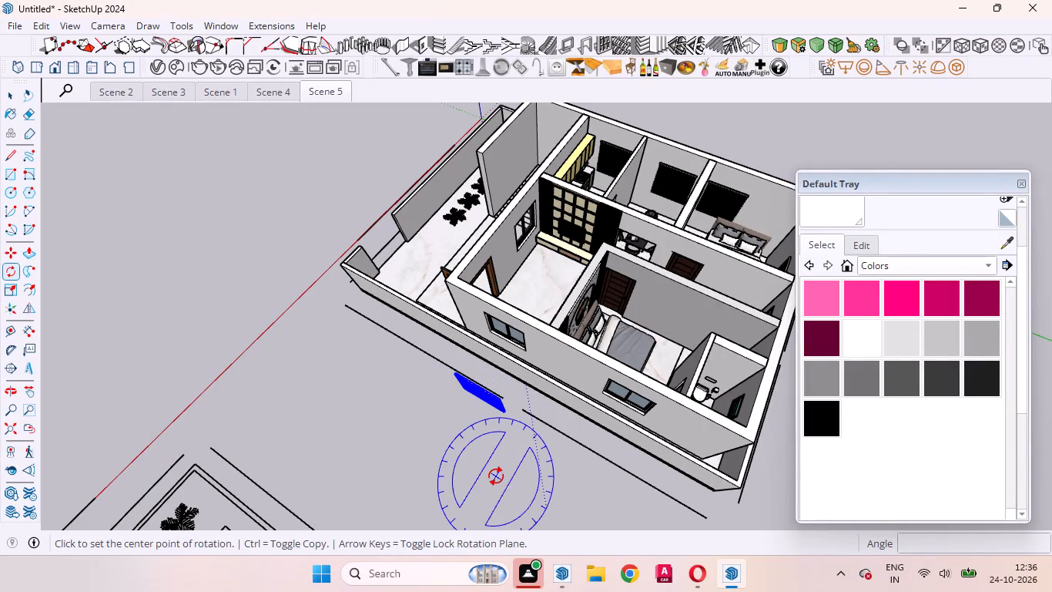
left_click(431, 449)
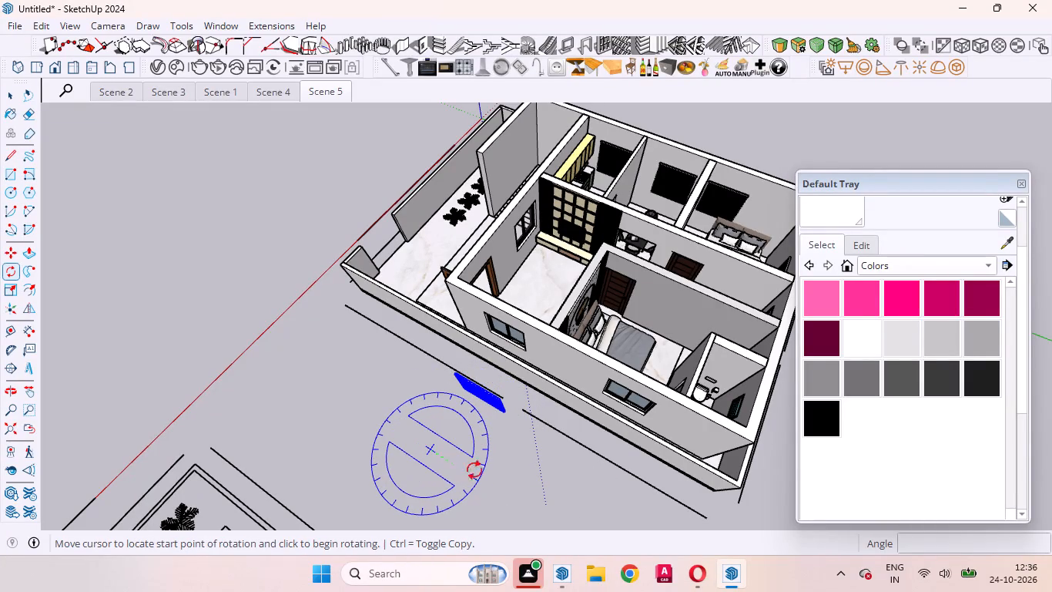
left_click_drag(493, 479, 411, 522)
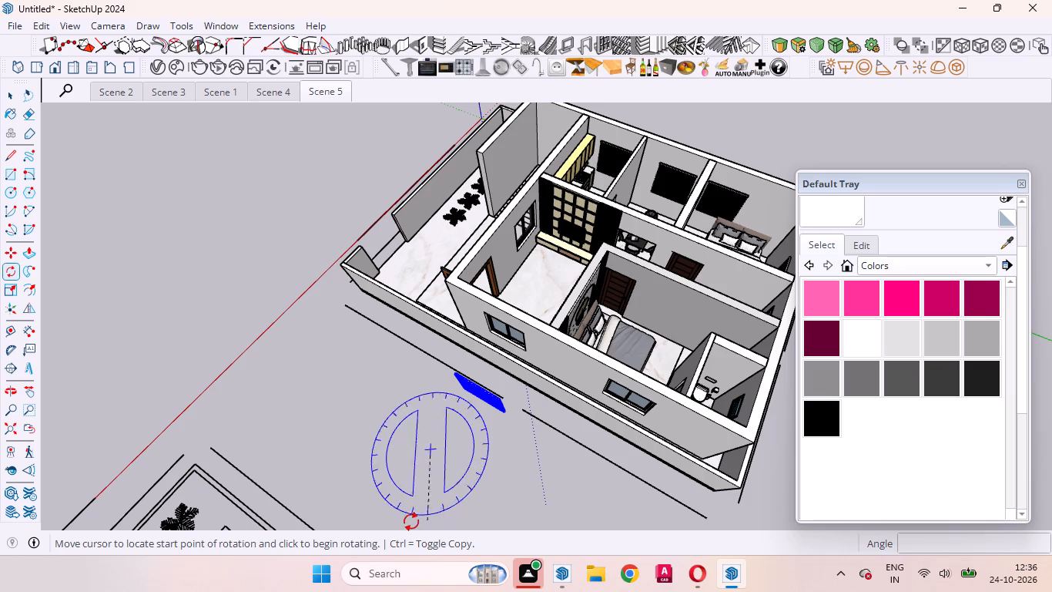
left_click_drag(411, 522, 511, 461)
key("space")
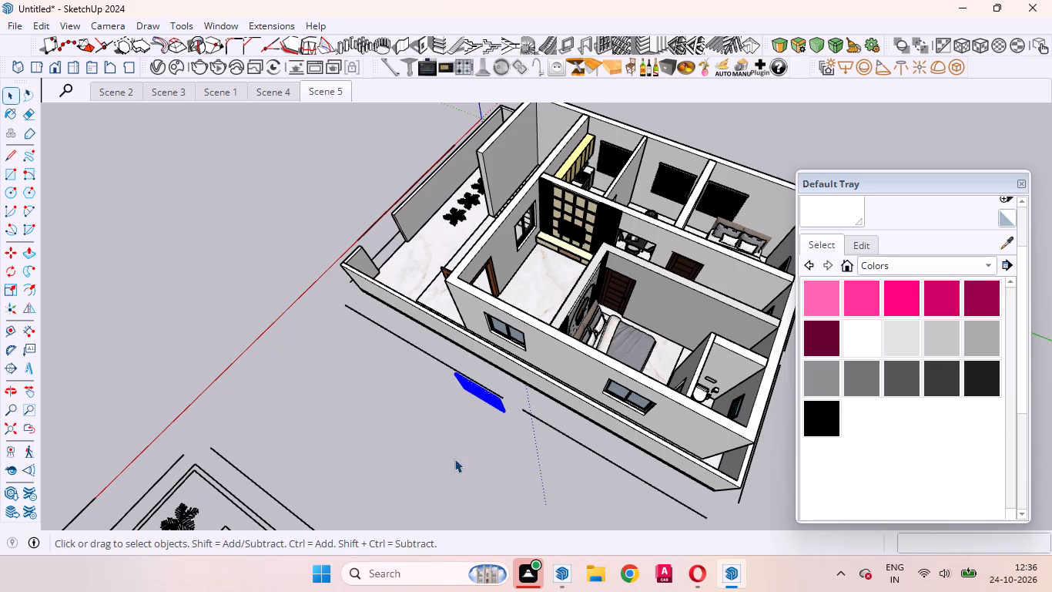
Rotate the copied blinds outside the house by 90 degrees in the ground plane.
scroll(452, 459, "down", 6)
scroll(437, 446, "up", 9)
middle_click_drag(451, 463, 457, 355)
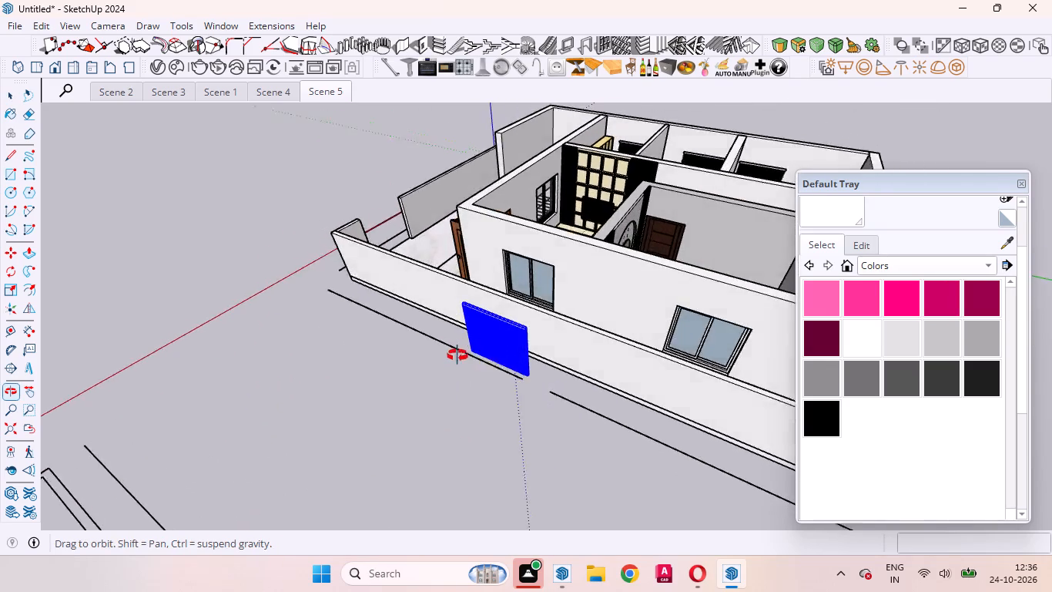
middle_click_drag(457, 355, 459, 348)
scroll(459, 345, "up", 1)
key("q")
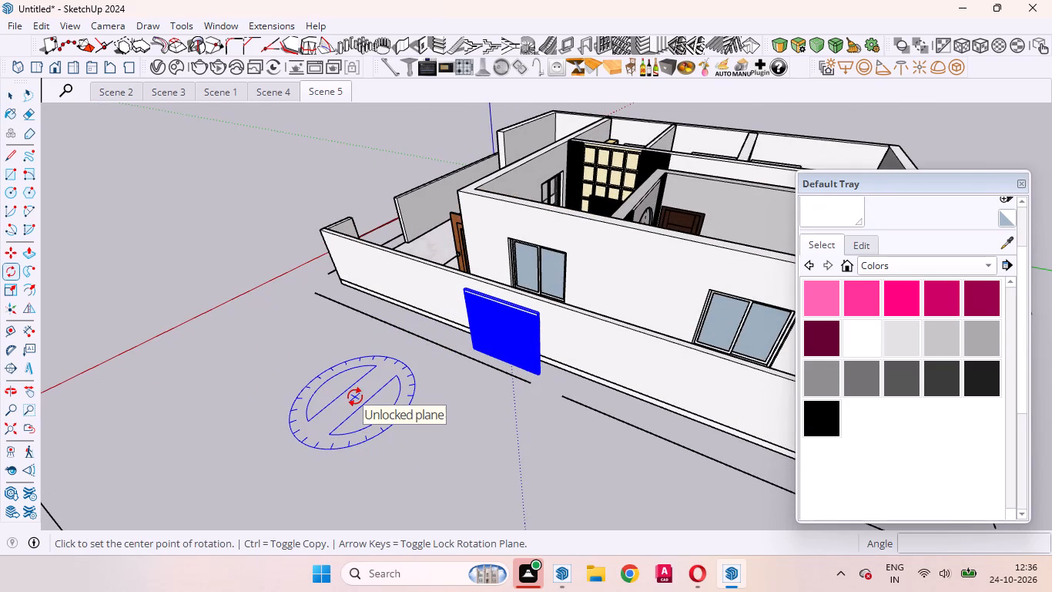
left_click(361, 398)
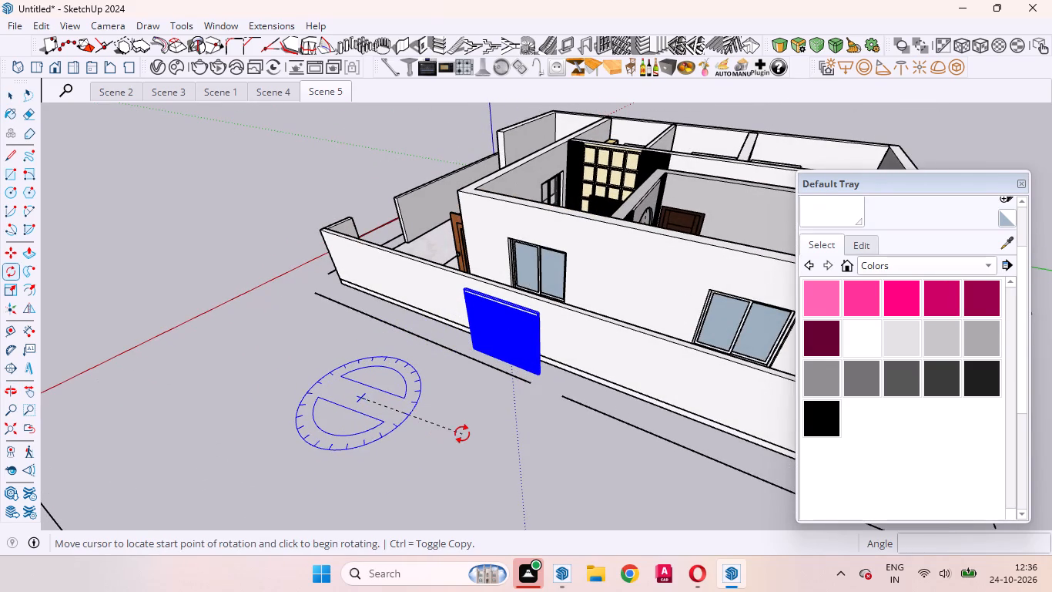
left_click(463, 435)
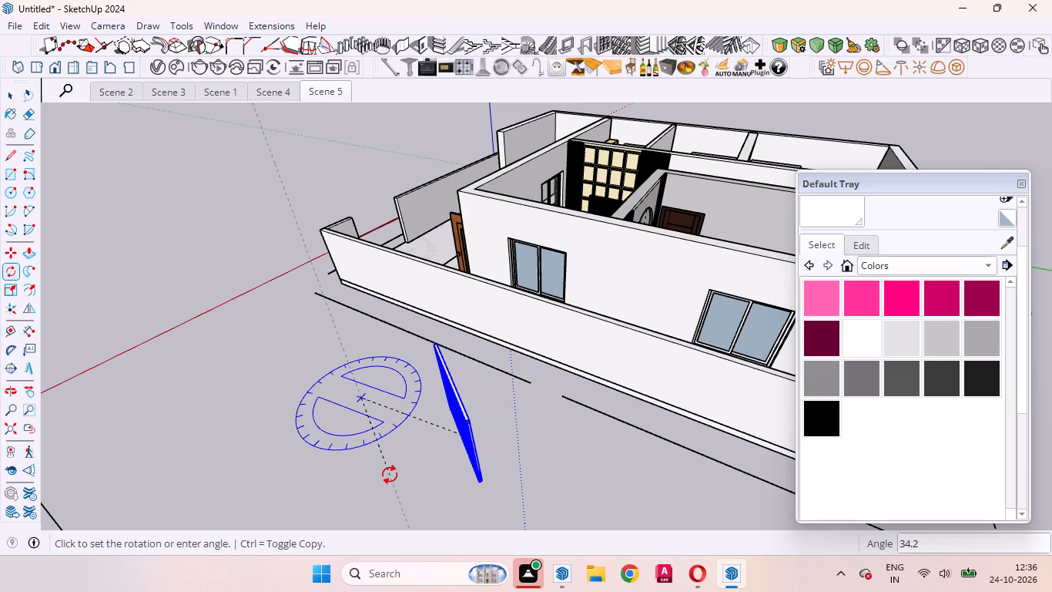
type("90")
key("Return")
key("space")
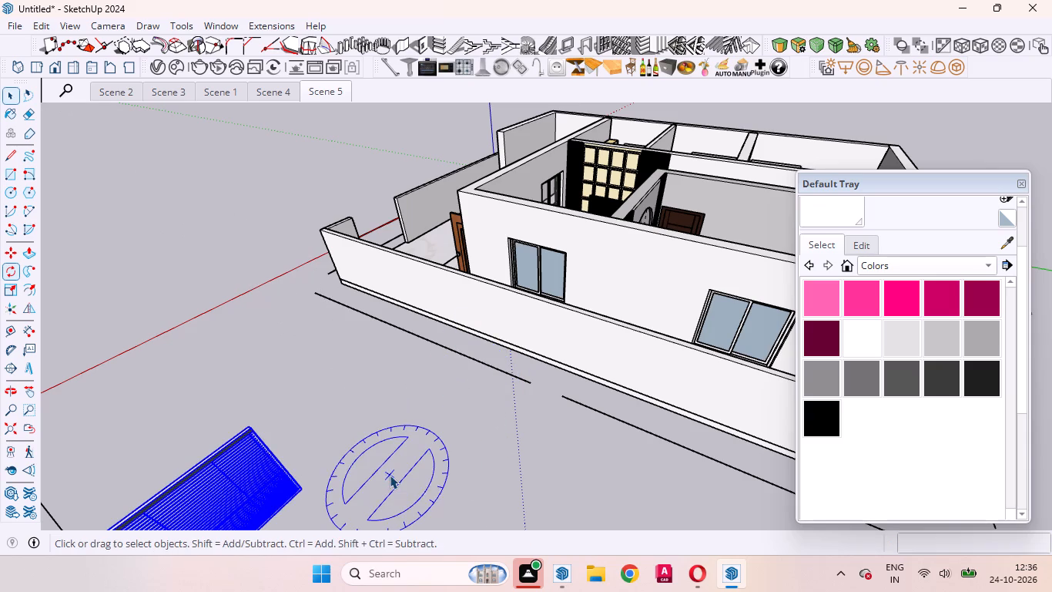
Paint the dark headrail inside the copied blinds white and leave the group.
scroll(362, 482, "down", 7)
scroll(200, 566, "up", 7)
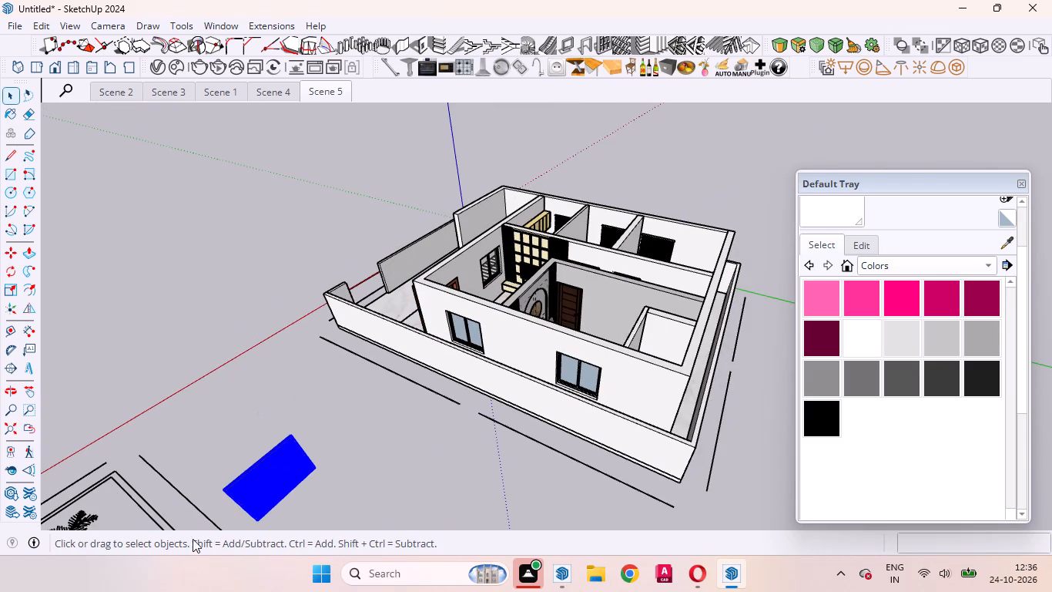
scroll(223, 489, "up", 13)
scroll(294, 499, "down", 12)
scroll(234, 485, "up", 3)
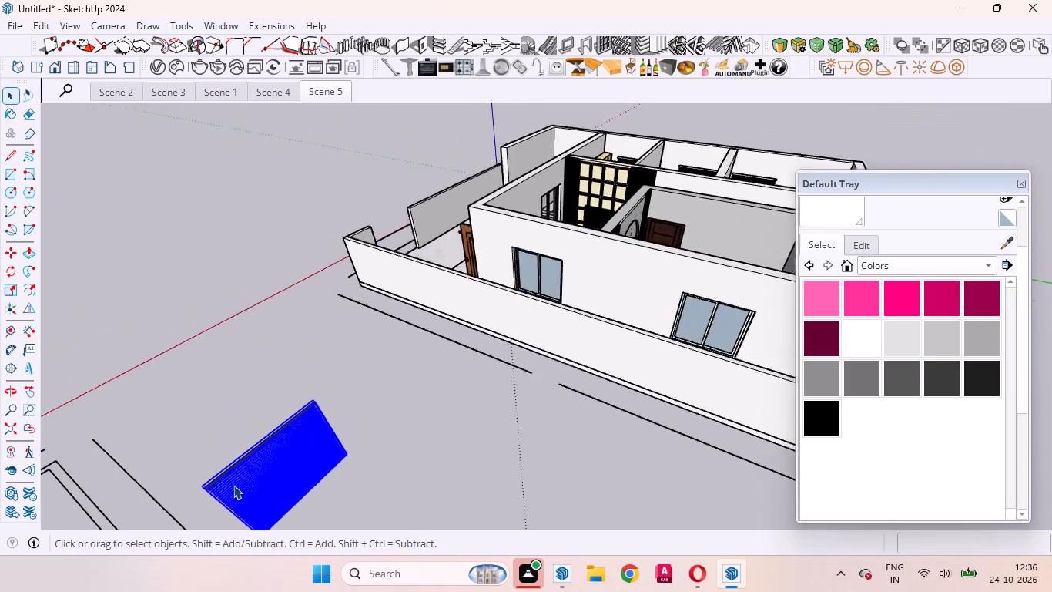
scroll(233, 485, "up", 20)
scroll(233, 485, "up", 1)
middle_click_drag(183, 505, 251, 419)
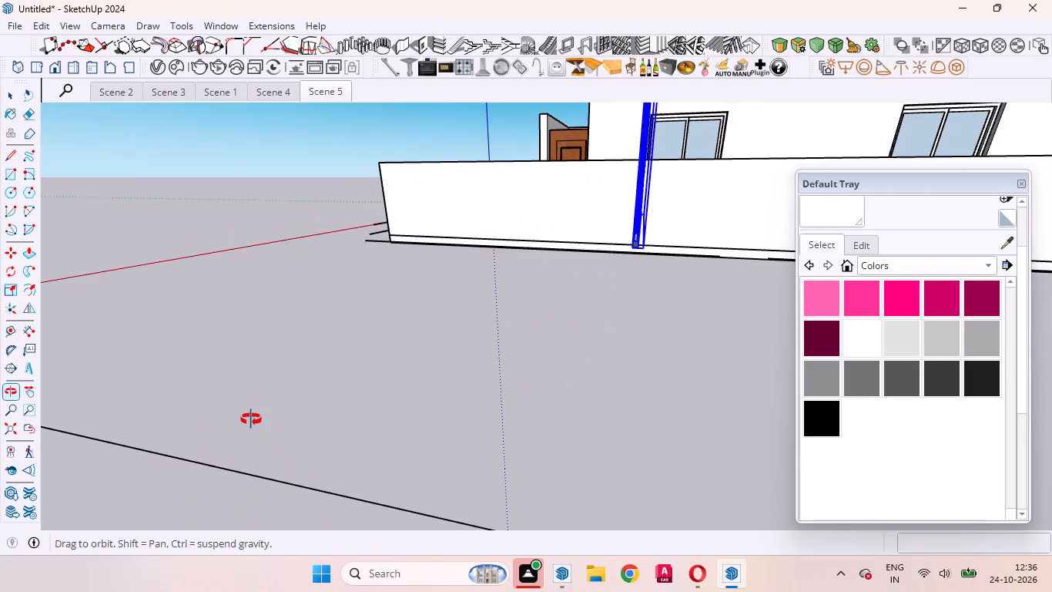
middle_click_drag(251, 419, 180, 483)
scroll(178, 483, "down", 5)
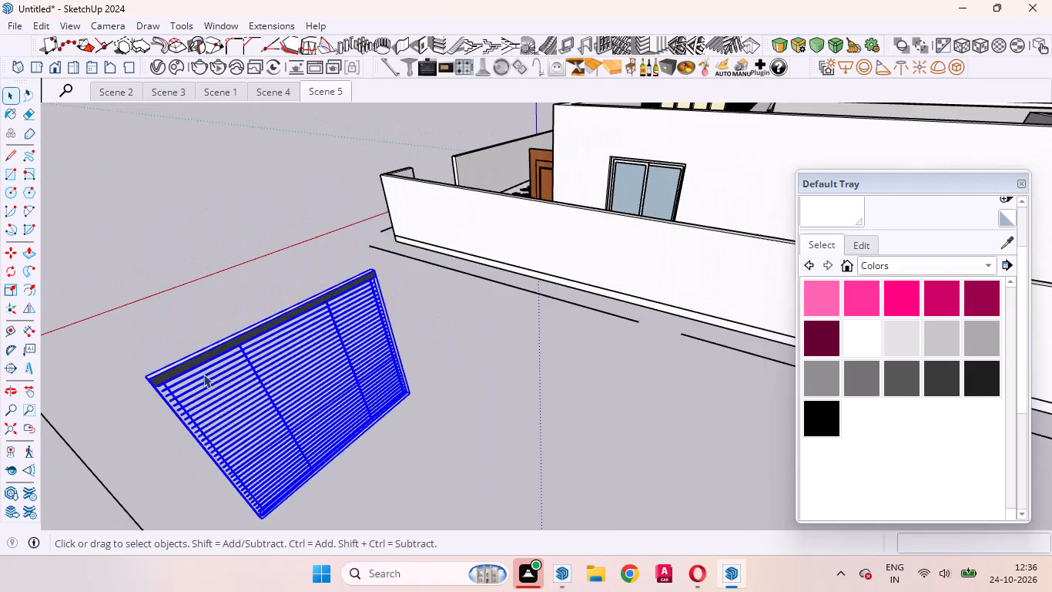
scroll(203, 374, "up", 15)
scroll(204, 375, "down", 3)
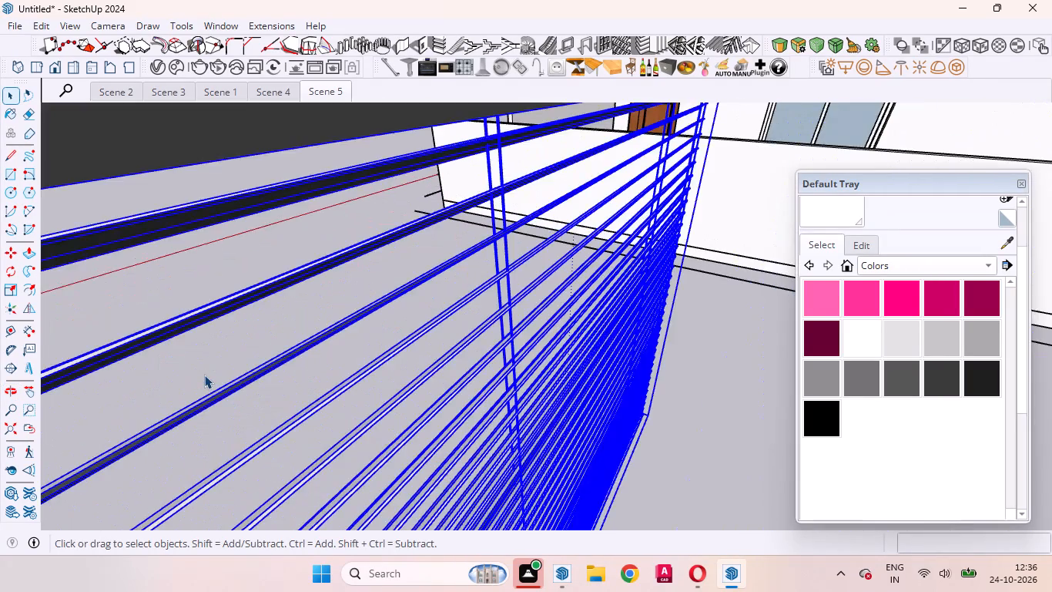
scroll(204, 375, "down", 1)
triple_click(181, 286)
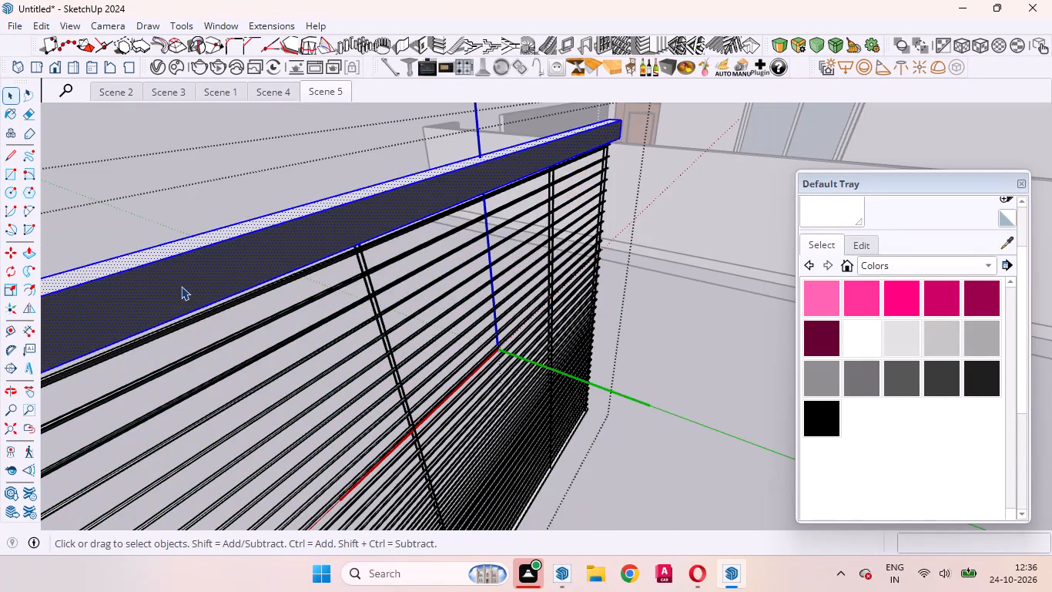
left_click(844, 214)
left_click(439, 200)
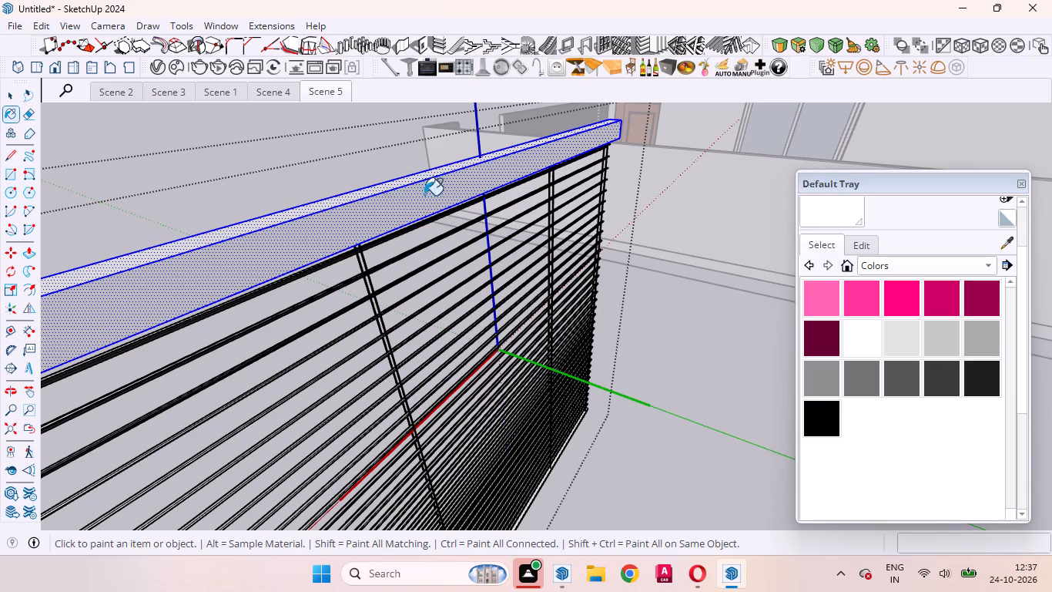
key("space")
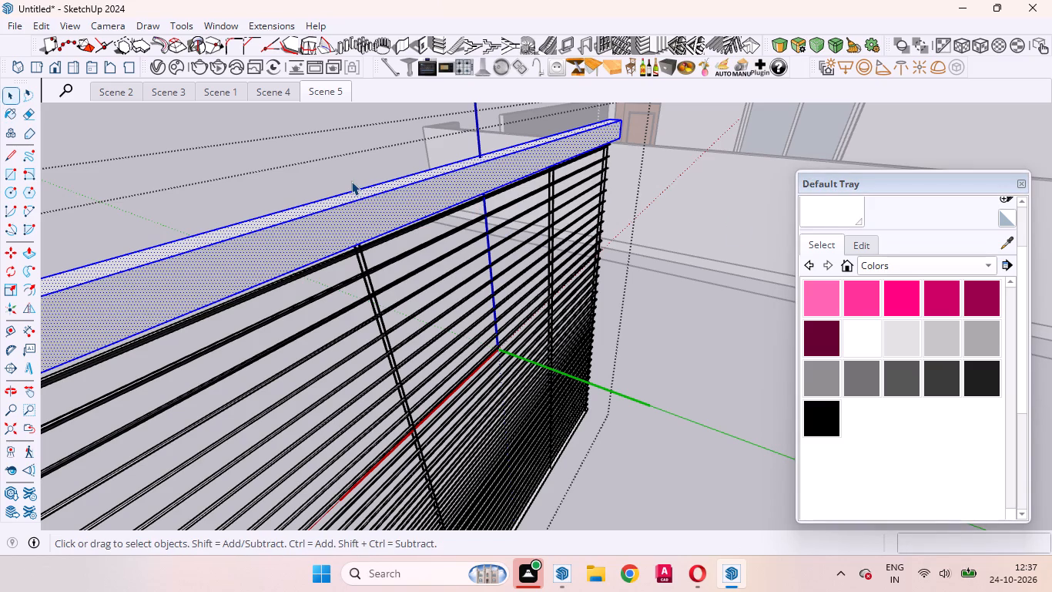
scroll(404, 190, "down", 11)
left_click(258, 354)
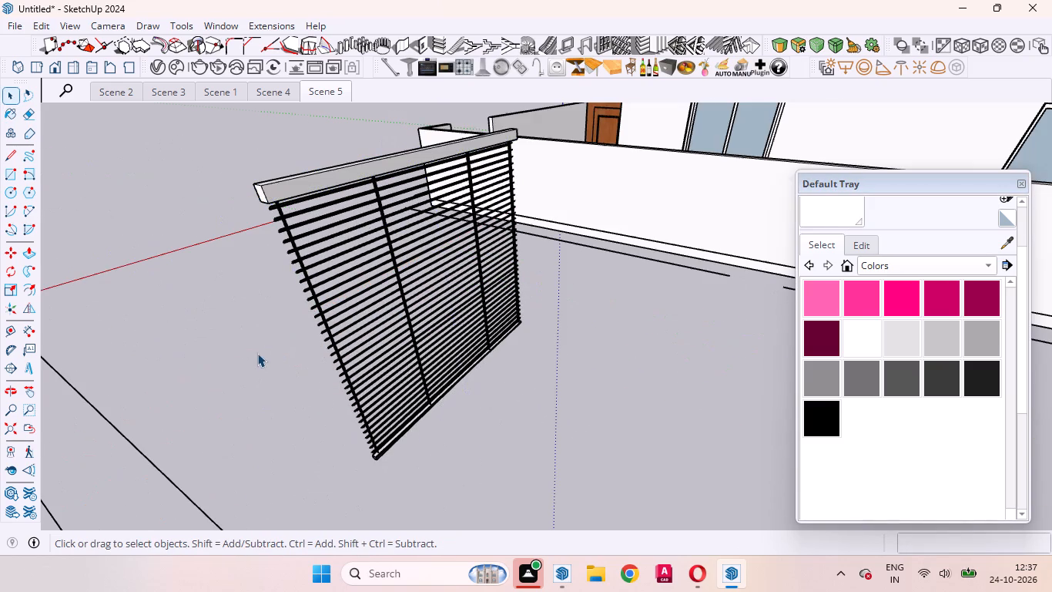
Flip the copied blinds front to back about their green plane.
left_click(447, 271)
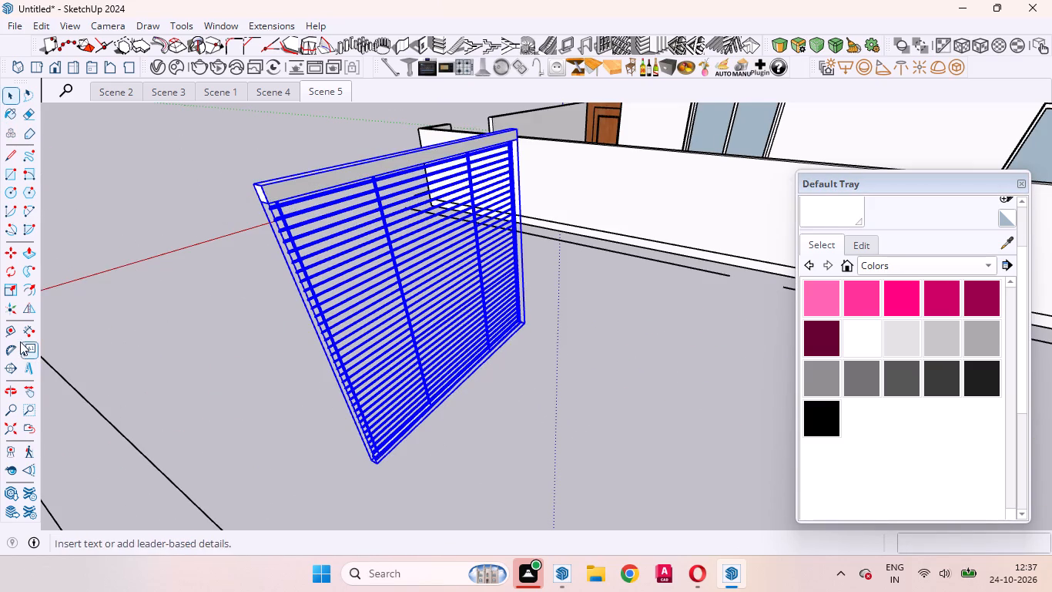
left_click(28, 307)
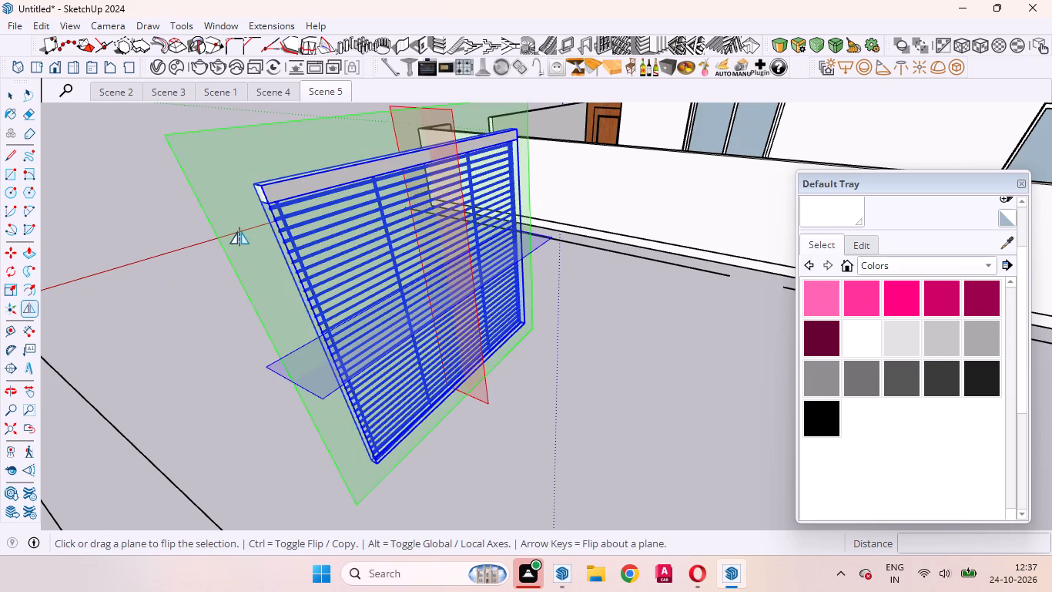
left_click(239, 231)
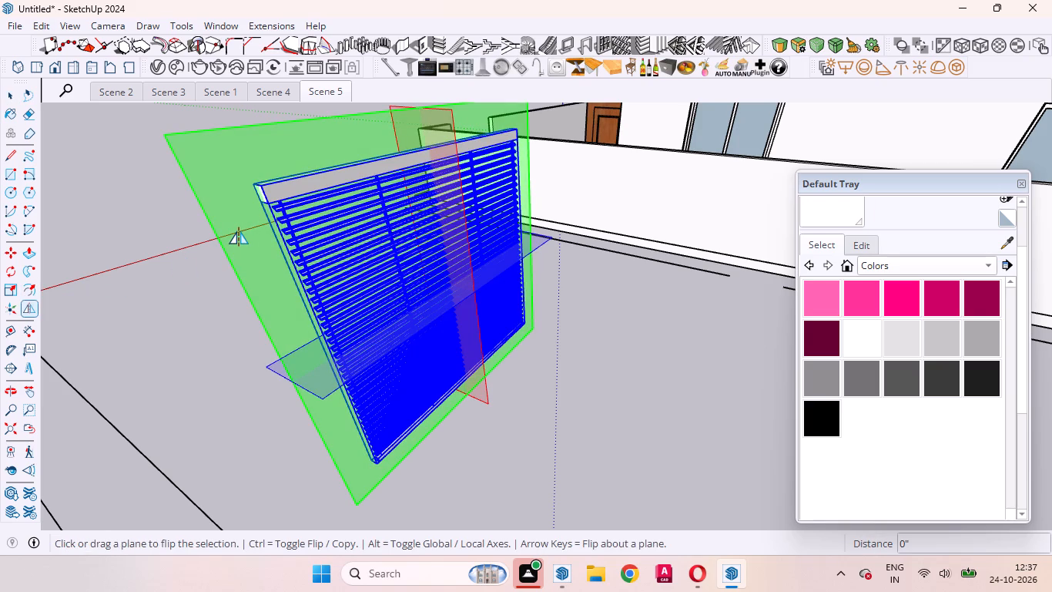
key("space")
Move the blinds by their headrail's top corner about 29' 1" onto the living room window wall beside the TV unit.
scroll(239, 252, "down", 6)
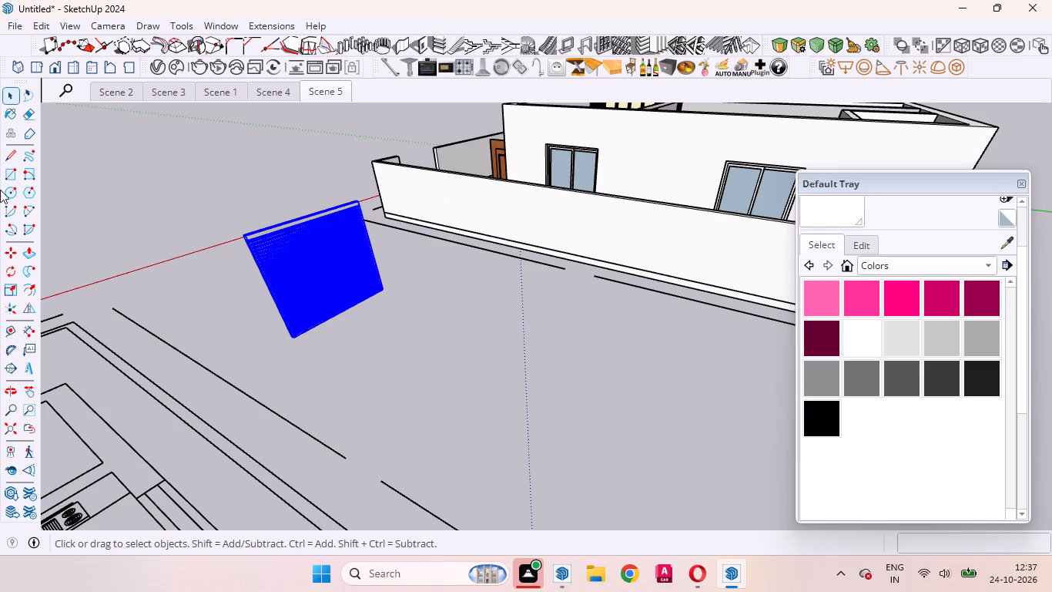
scroll(229, 171, "down", 6)
middle_click_drag(387, 190, 196, 367)
scroll(369, 259, "down", 3)
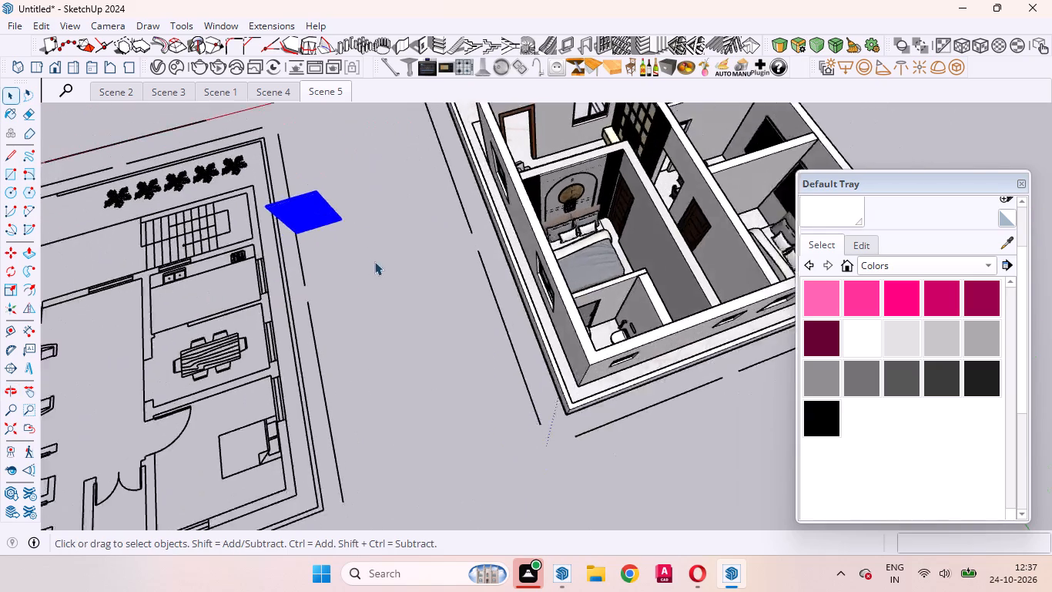
scroll(374, 261, "down", 2)
scroll(353, 140, "up", 9)
scroll(341, 240, "down", 6)
scroll(377, 222, "up", 5)
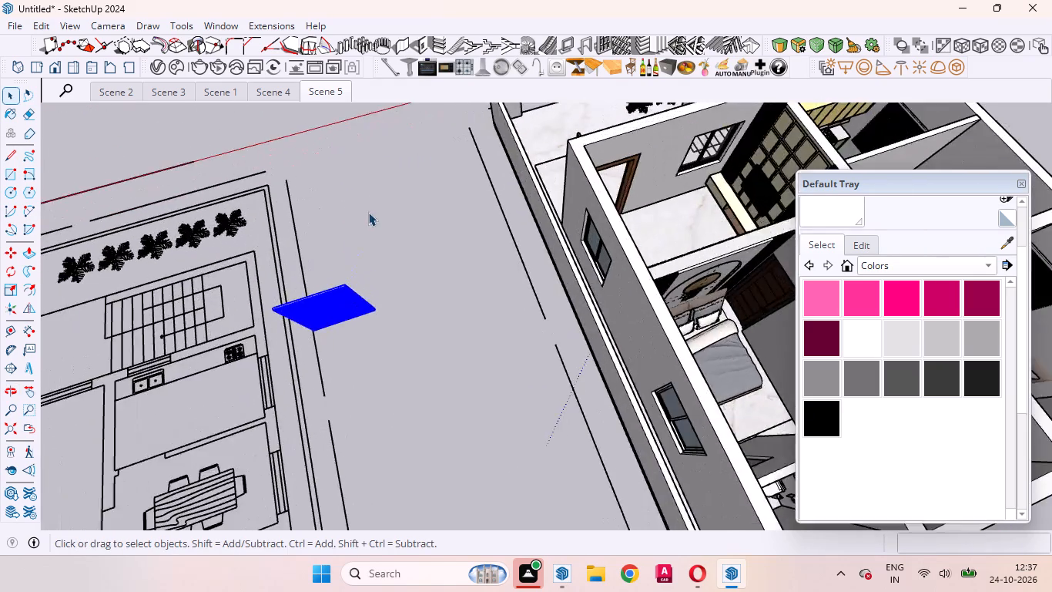
scroll(368, 212, "up", 5)
key("m")
scroll(316, 283, "up", 10)
scroll(402, 339, "down", 2)
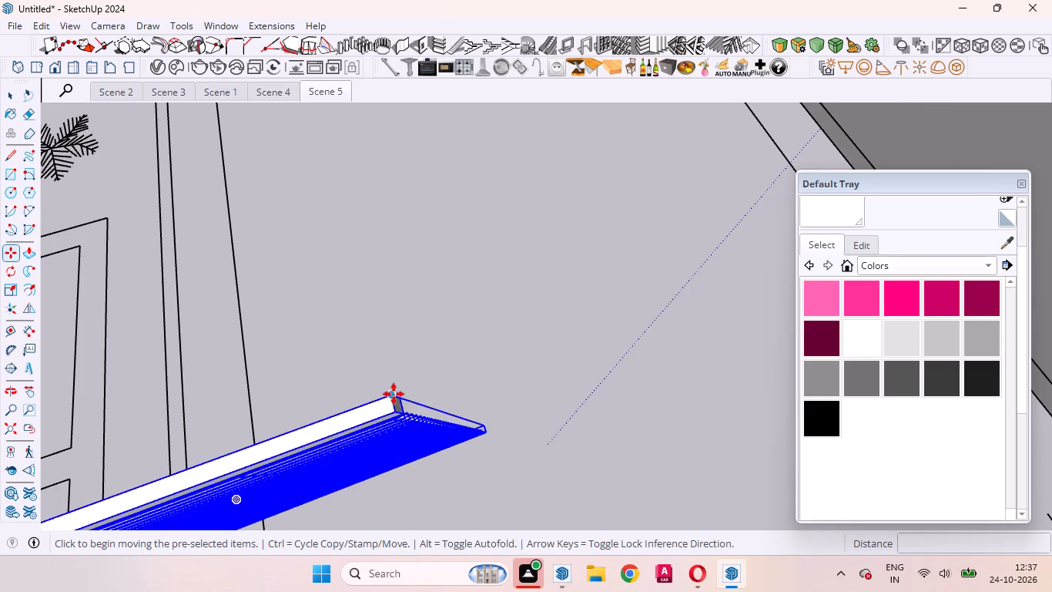
left_click(394, 394)
scroll(518, 261, "down", 20)
scroll(518, 261, "down", 16)
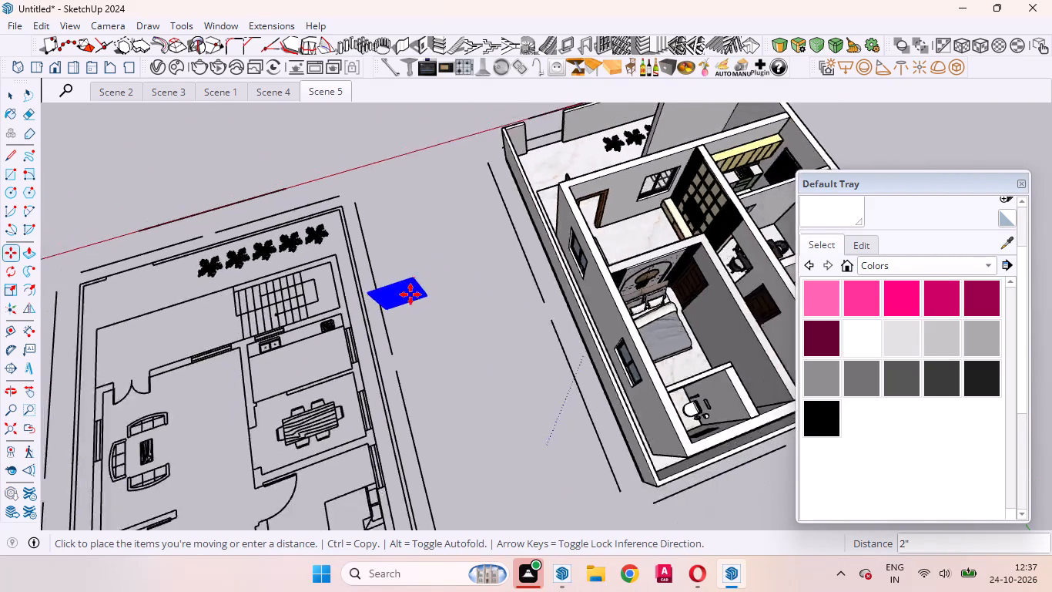
scroll(633, 166, "up", 19)
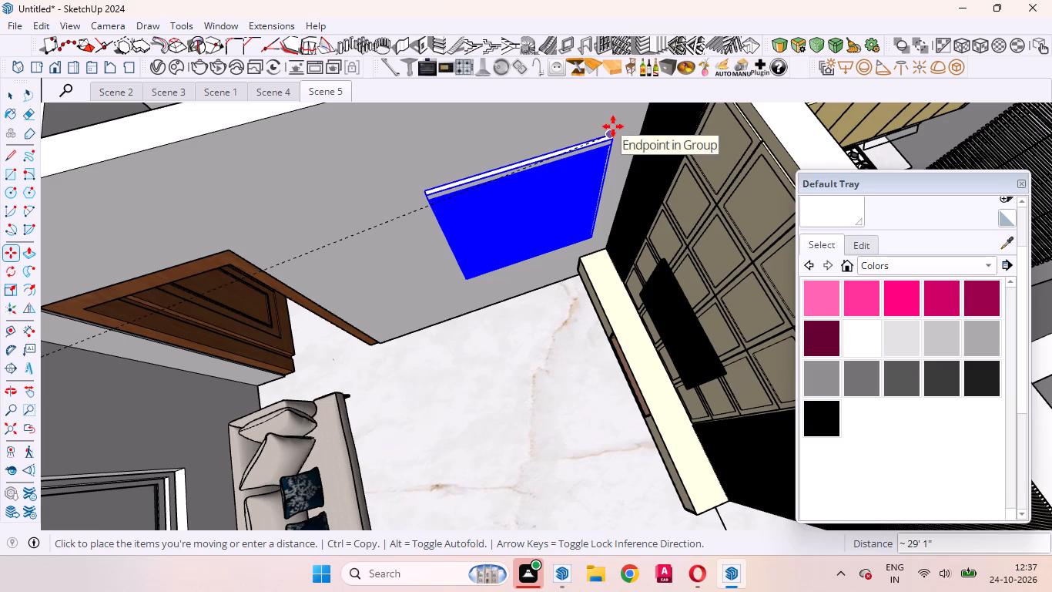
left_click(622, 128)
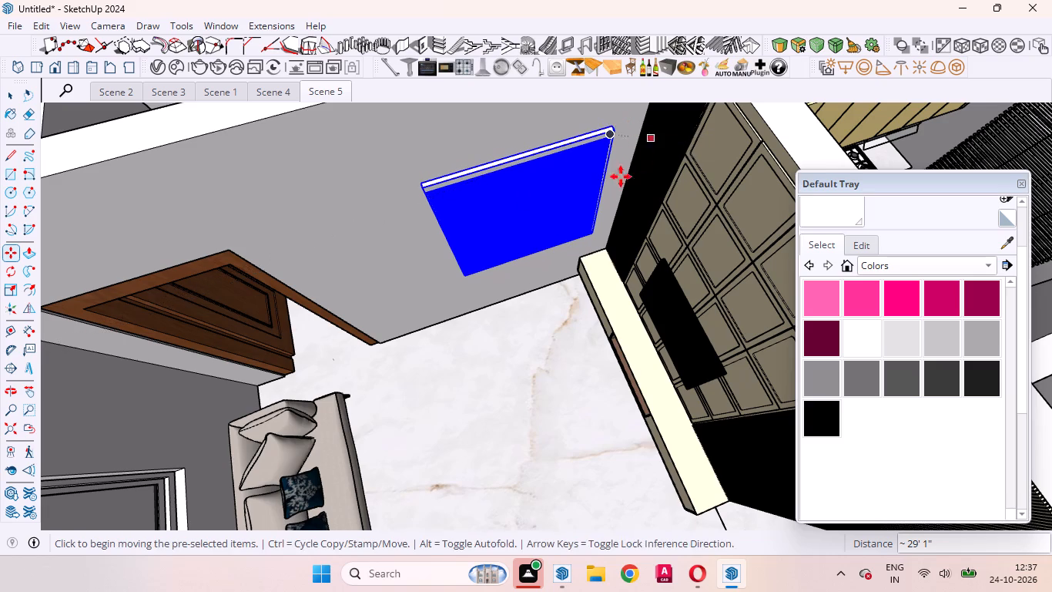
Move the living room blinds down the window wall by about 13/16" and deselect them.
middle_click_drag(601, 177, 492, 39)
scroll(519, 132, "up", 9)
middle_click_drag(521, 213, 541, 187)
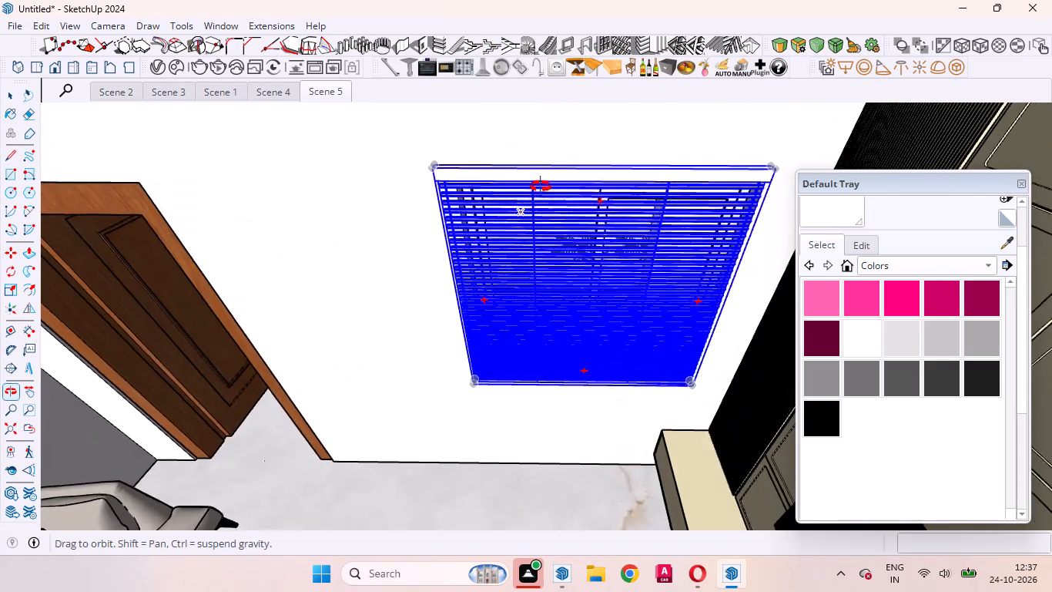
middle_click_drag(541, 187, 613, 123)
scroll(575, 143, "up", 4)
middle_click_drag(566, 183, 615, 138)
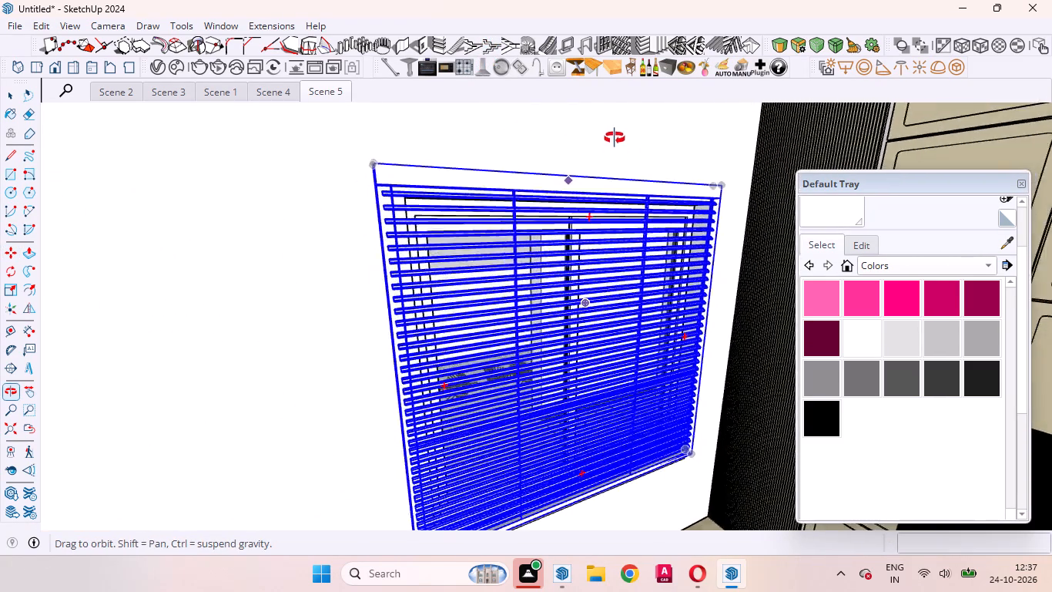
middle_click_drag(615, 138, 536, 264)
scroll(535, 261, "up", 1)
scroll(536, 224, "down", 10)
scroll(513, 187, "up", 9)
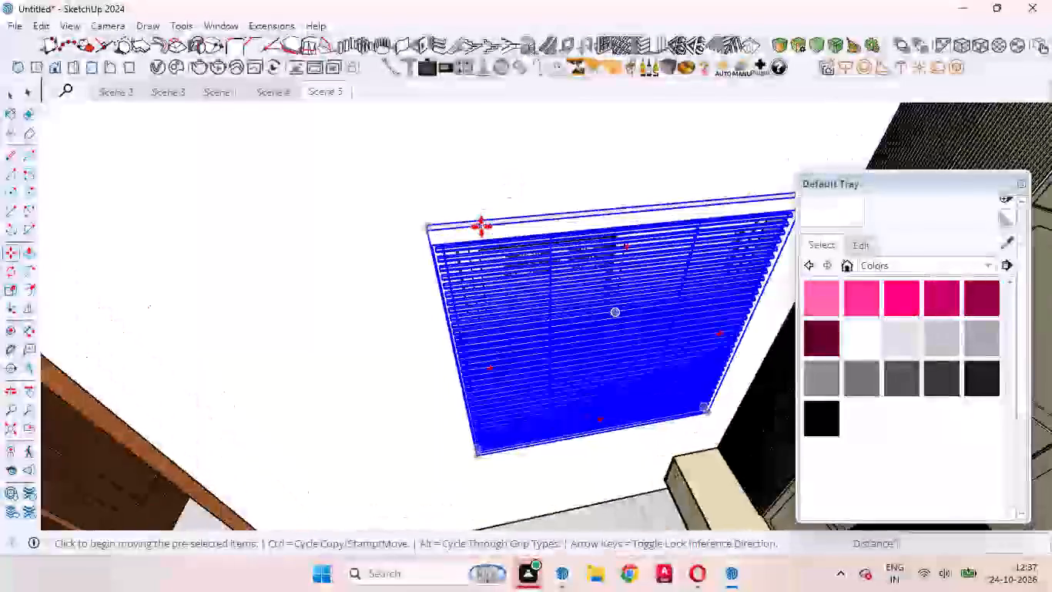
scroll(481, 227, "up", 6)
middle_click_drag(420, 297, 673, 165)
scroll(673, 165, "up", 1)
left_click(285, 170)
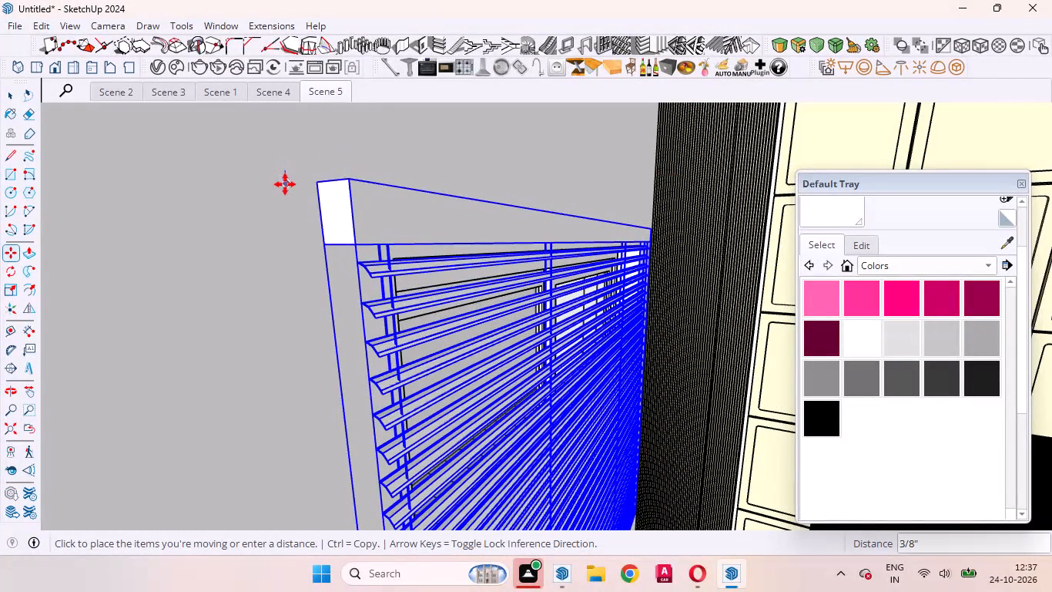
left_click(285, 199)
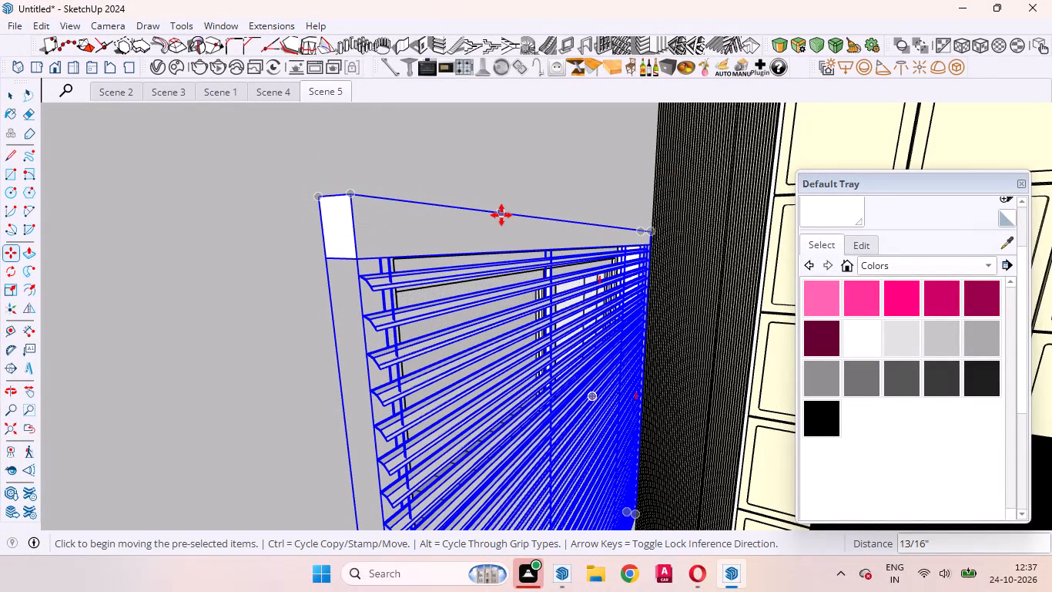
key("space")
middle_click_drag(504, 168, 327, 267)
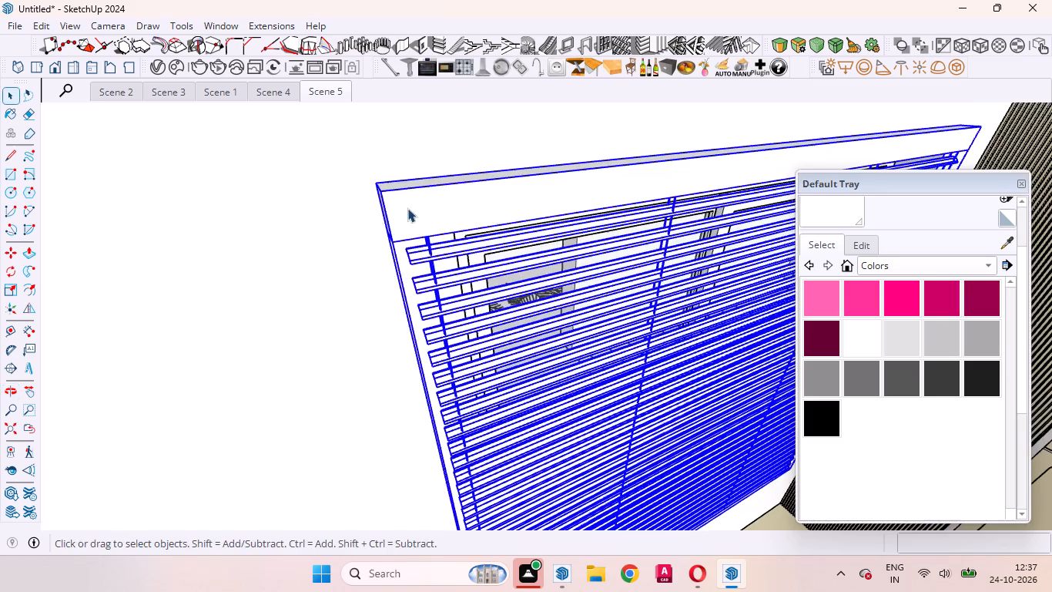
scroll(409, 208, "down", 20)
scroll(409, 208, "down", 10)
middle_click_drag(611, 210, 742, 294)
scroll(749, 271, "up", 1)
scroll(658, 229, "down", 18)
left_click(337, 310)
Inspect the fitted blinds on the living room window wall beside the TV unit, up close and from above.
scroll(710, 129, "up", 5)
scroll(629, 207, "down", 2)
scroll(628, 225, "up", 4)
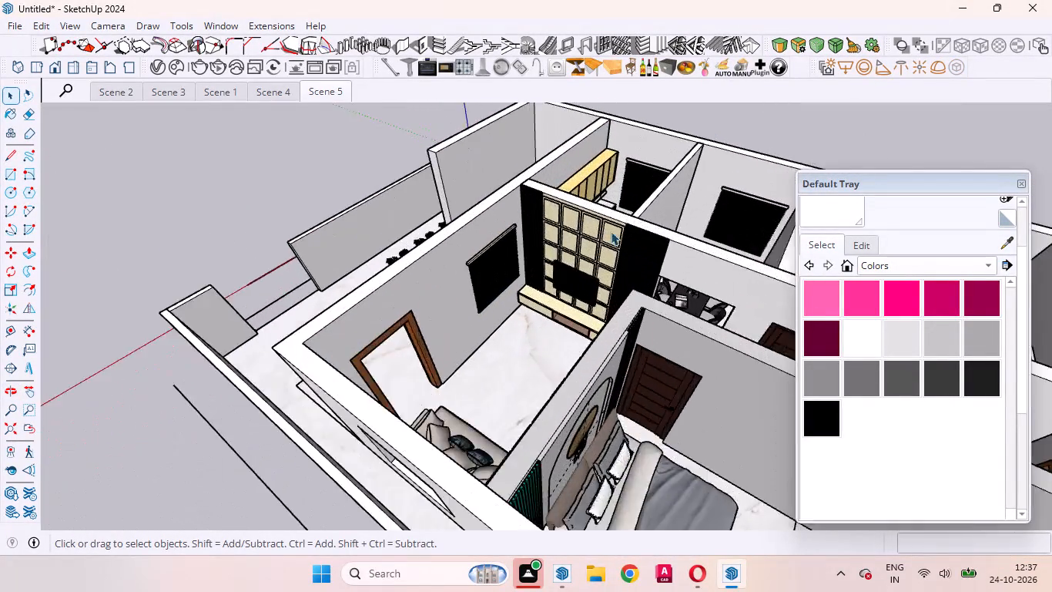
scroll(611, 231, "up", 14)
middle_click_drag(514, 292, 409, 288)
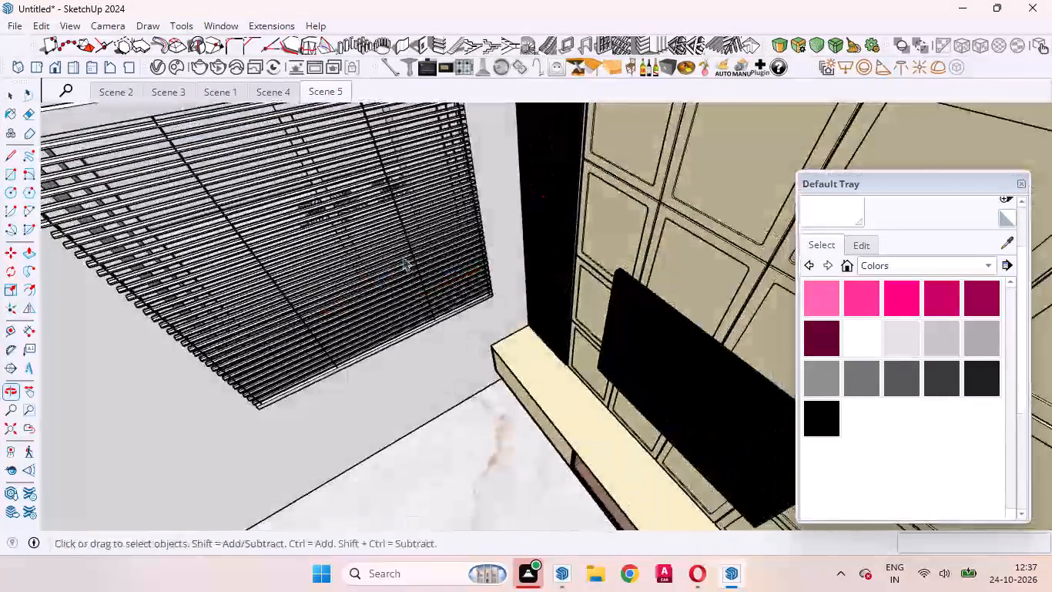
scroll(421, 254, "down", 11)
scroll(416, 200, "up", 4)
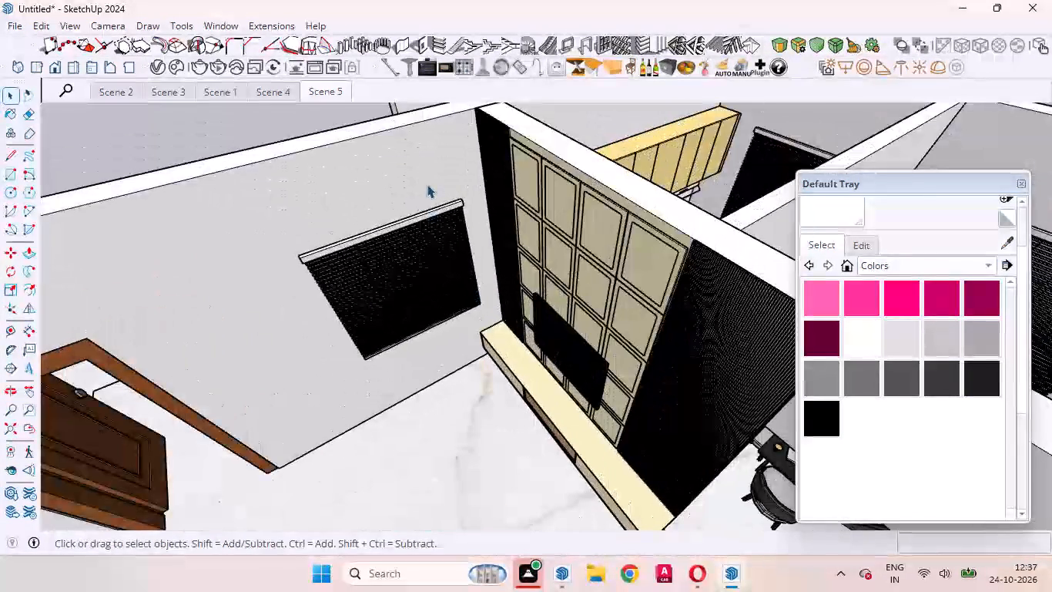
scroll(541, 193, "down", 4)
scroll(555, 256, "up", 10)
scroll(340, 288, "up", 5)
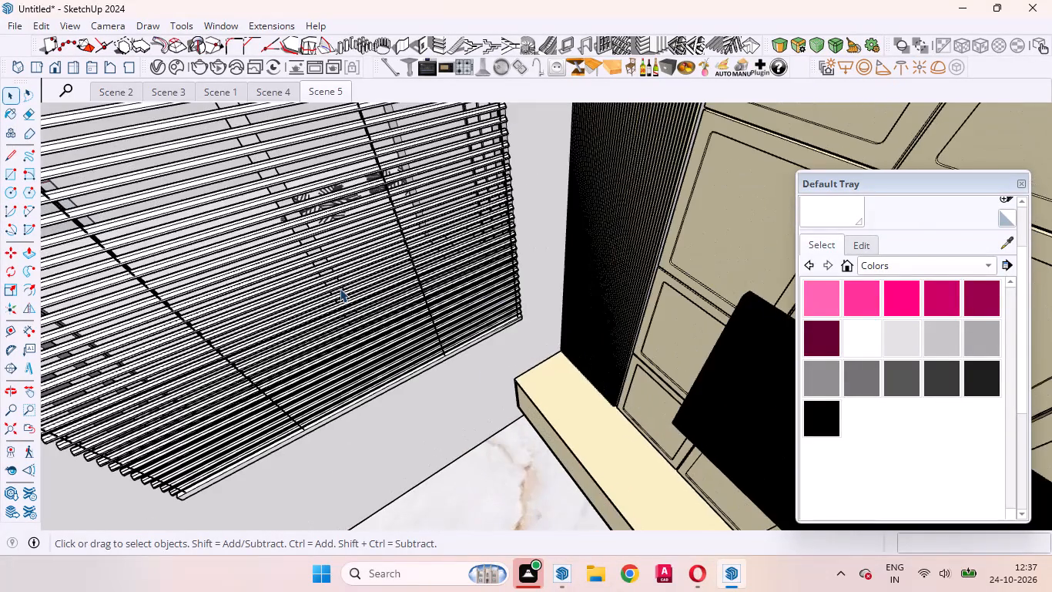
scroll(339, 169, "up", 10)
middle_click_drag(350, 225, 310, 148)
scroll(310, 146, "up", 1)
scroll(330, 154, "down", 20)
middle_click_drag(447, 186, 524, 326)
scroll(525, 322, "up", 1)
scroll(496, 297, "down", 8)
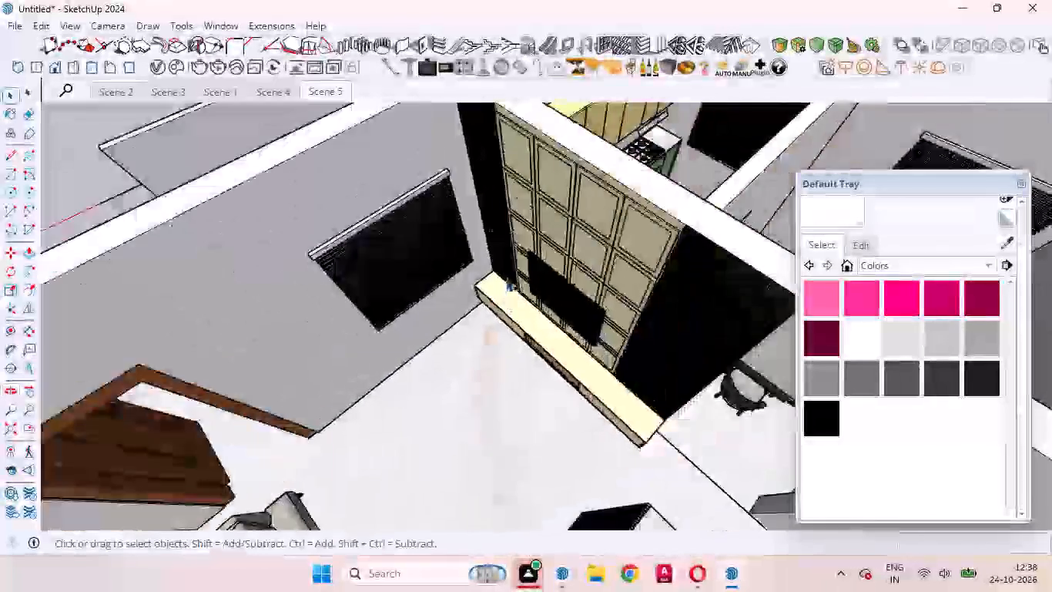
scroll(506, 277, "down", 8)
Examine the staircase area beside the living room and the overall house layout.
left_click(241, 186)
scroll(324, 263, "up", 6)
middle_click_drag(336, 289, 625, 302)
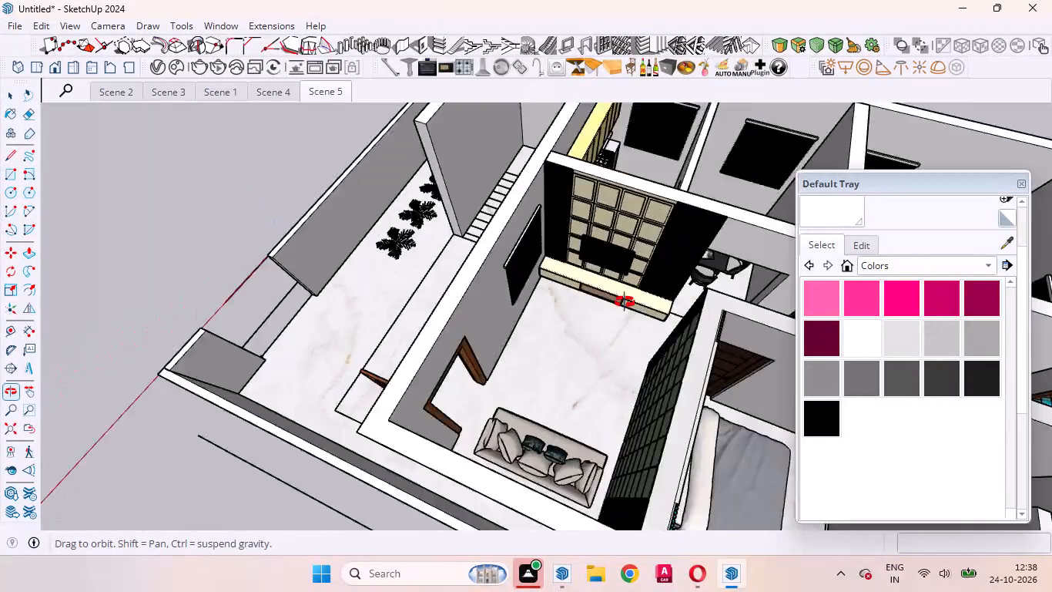
middle_click_drag(625, 302, 756, 302)
middle_click_drag(771, 304, 782, 304)
scroll(512, 282, "down", 5)
scroll(425, 273, "up", 14)
scroll(423, 197, "down", 2)
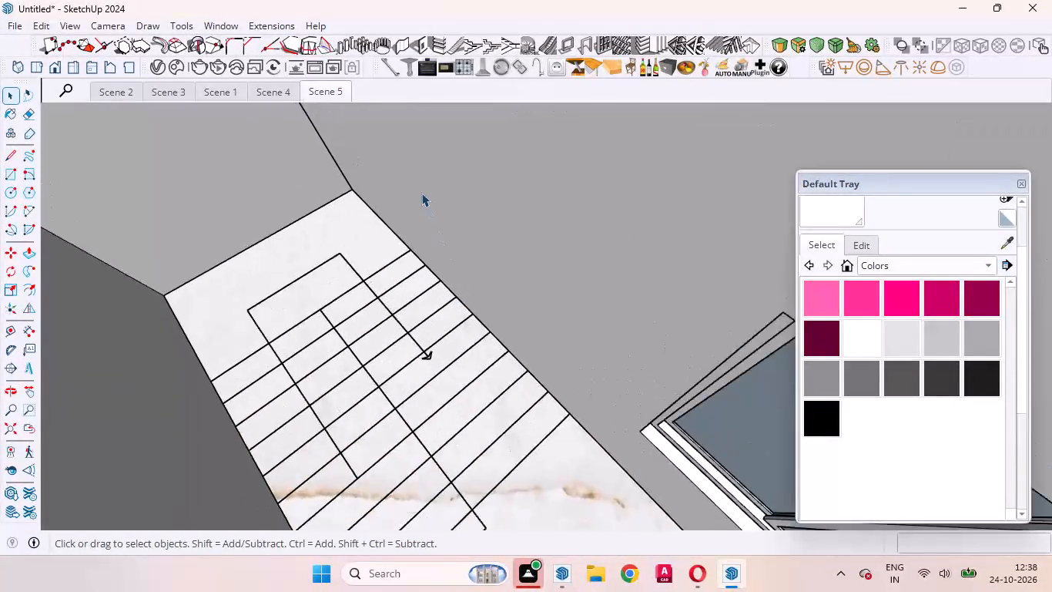
scroll(421, 193, "down", 8)
scroll(372, 140, "up", 15)
middle_click_drag(420, 171, 339, 313)
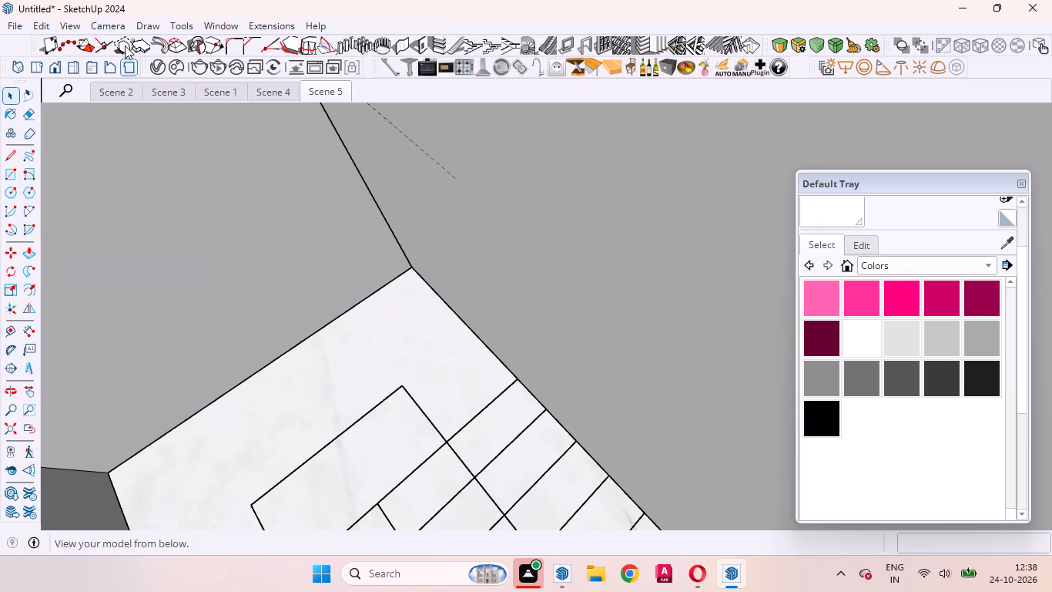
scroll(323, 282, "down", 20)
scroll(323, 282, "down", 9)
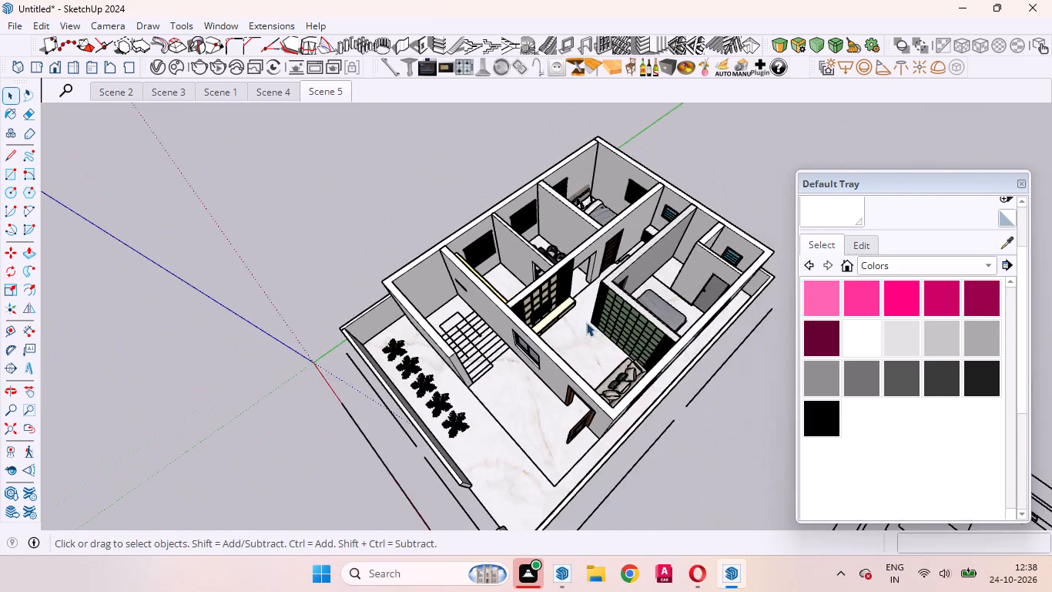
middle_click_drag(588, 327, 380, 267)
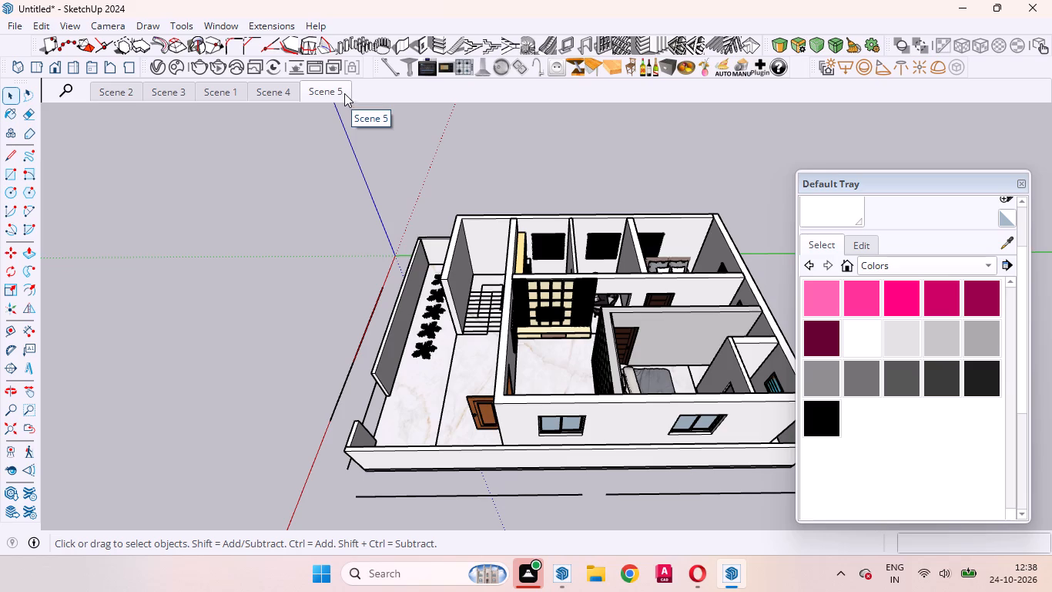
Open the wall group behind the bedroom's bed for editing and select its inner face.
scroll(681, 236, "up", 10)
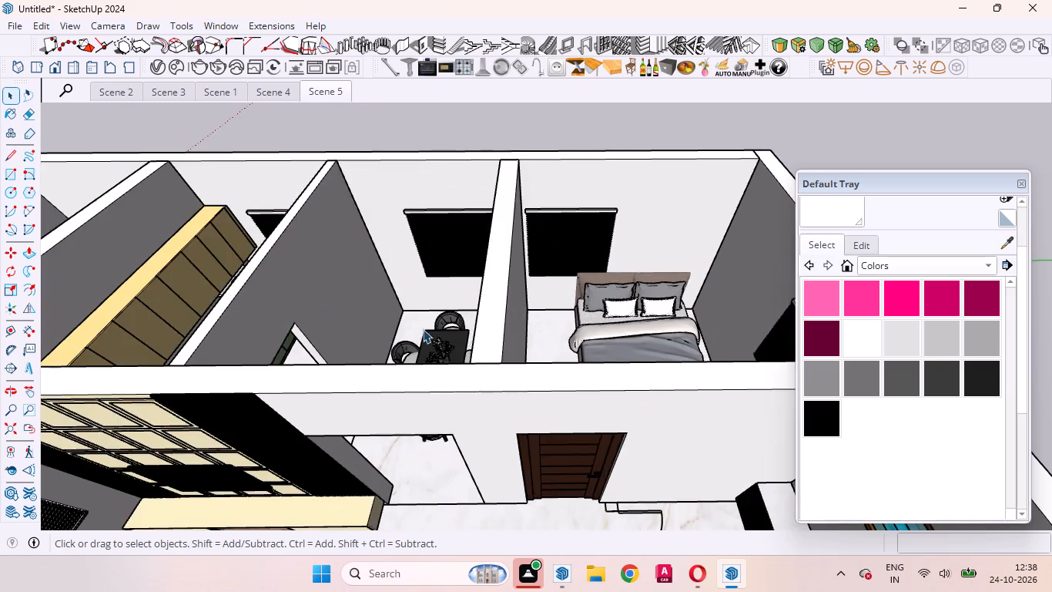
scroll(427, 327, "down", 5)
middle_click_drag(593, 299, 582, 488)
scroll(551, 253, "up", 10)
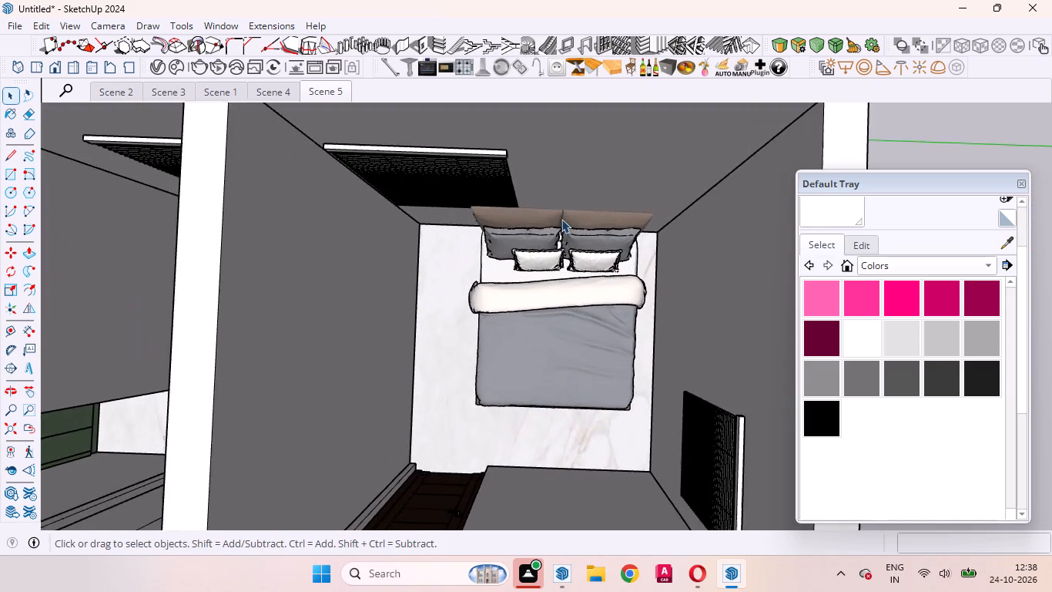
scroll(568, 207, "up", 4)
scroll(571, 203, "down", 6)
middle_click_drag(594, 320, 566, 160)
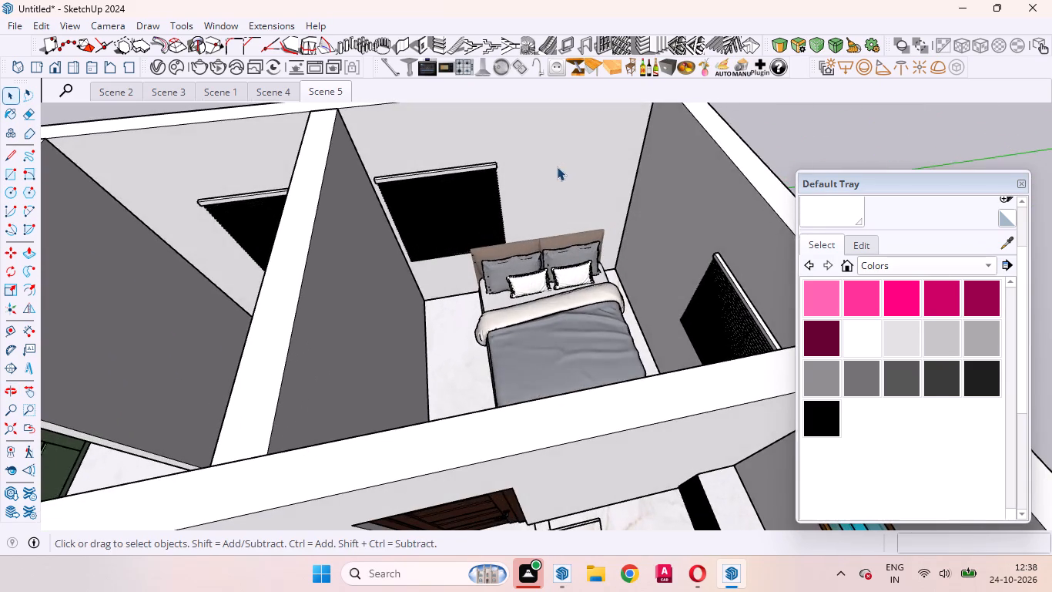
scroll(577, 229, "down", 5)
scroll(561, 152, "up", 8)
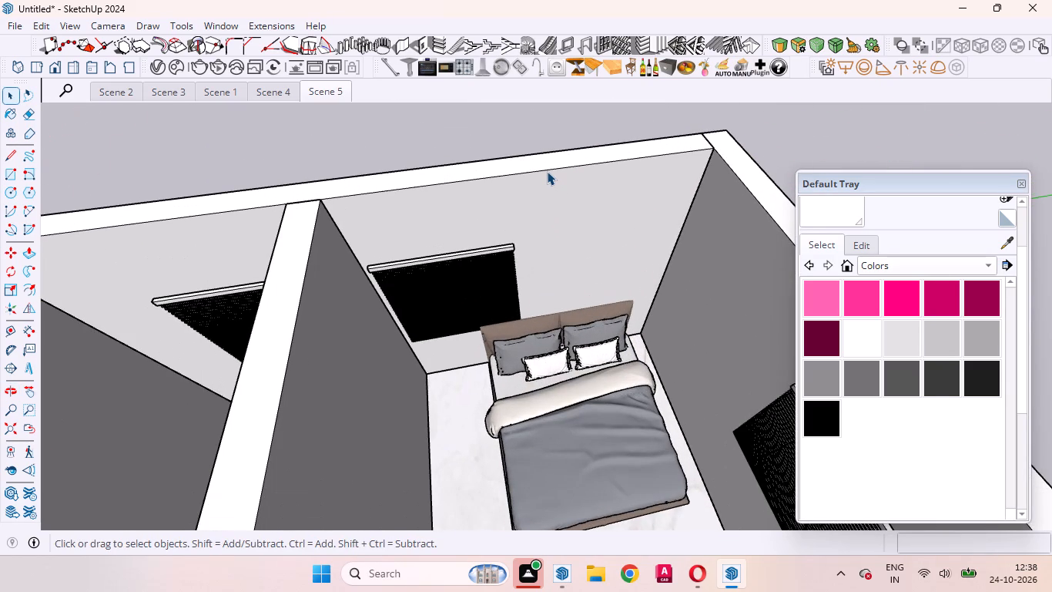
left_click(547, 171)
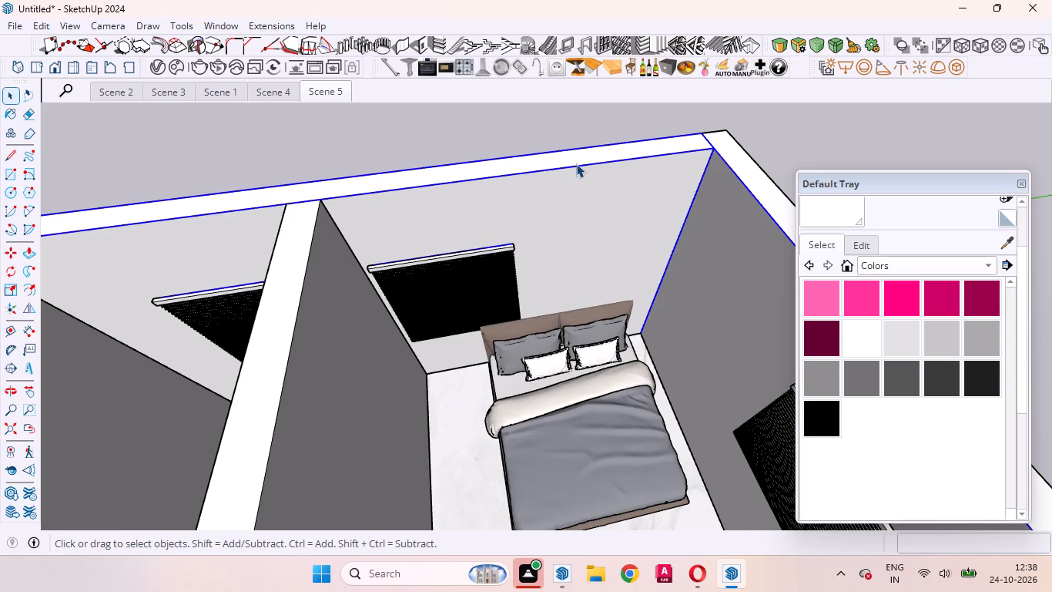
triple_click(594, 217)
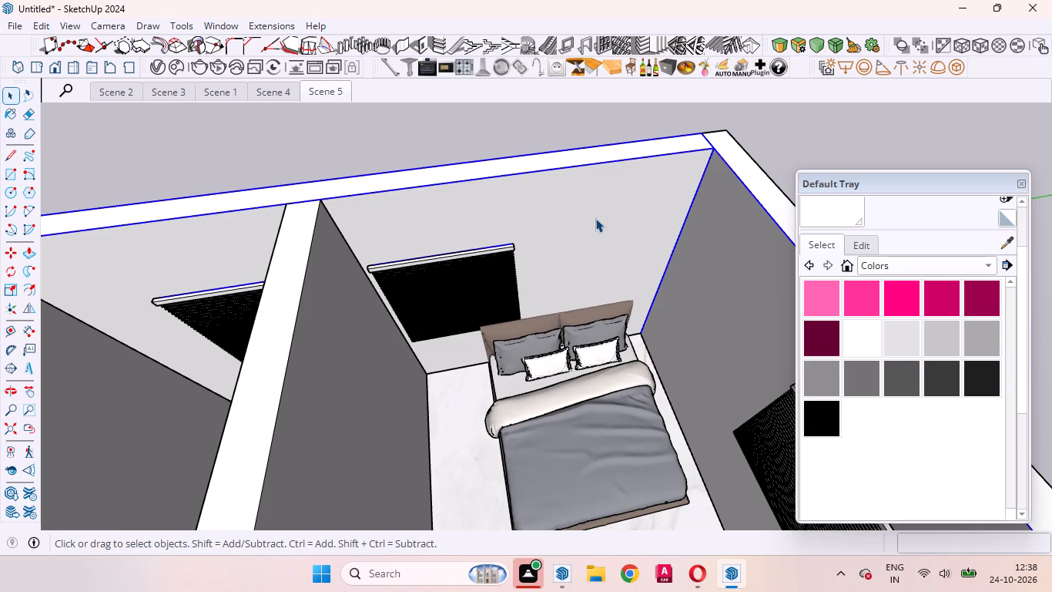
left_click(595, 217)
left_click(590, 217)
scroll(709, 163, "down", 4)
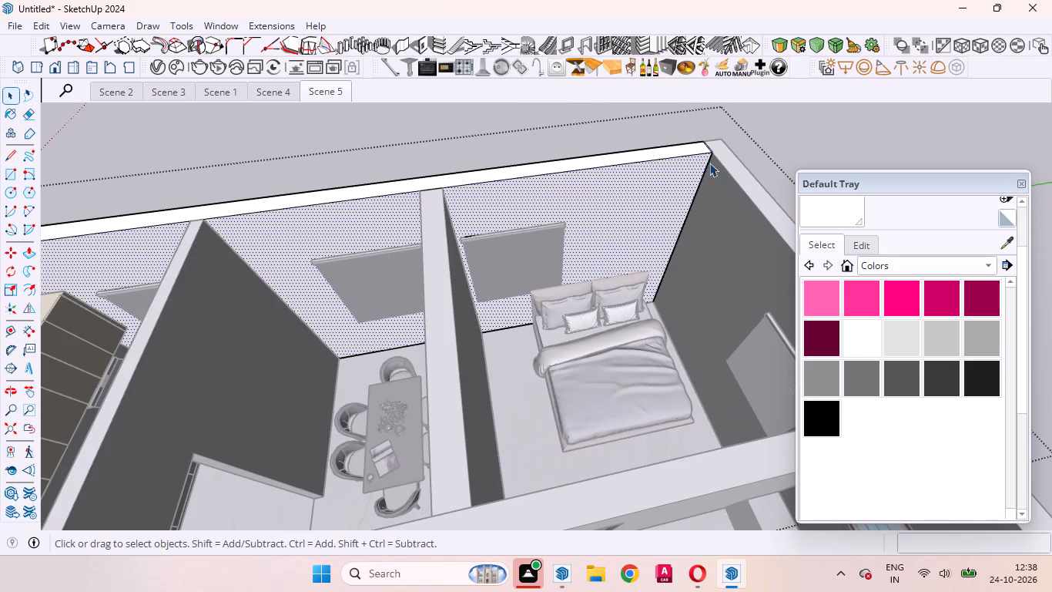
middle_click_drag(687, 200, 651, 189)
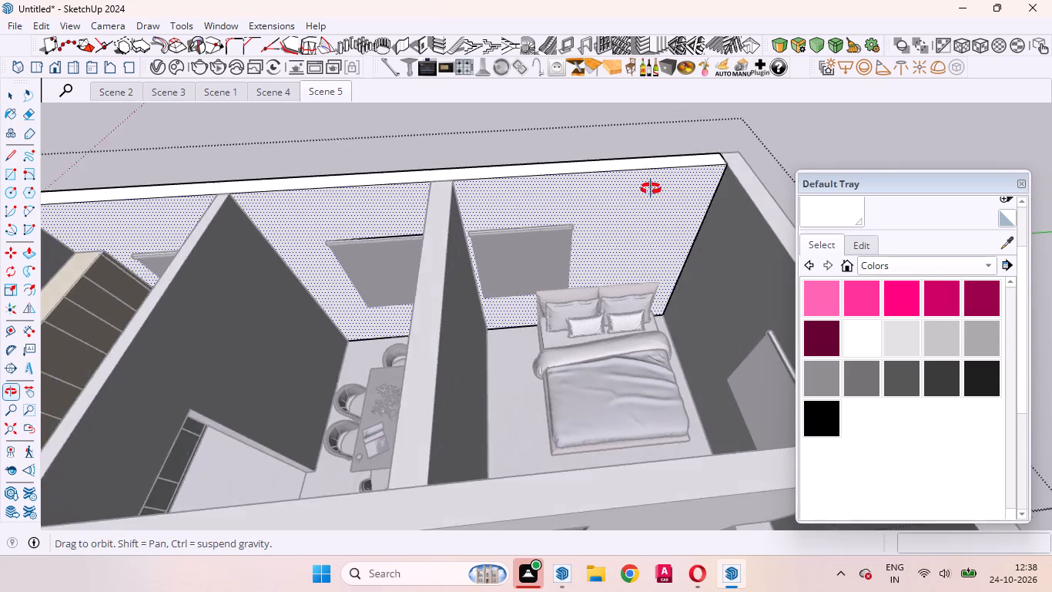
middle_click_drag(651, 189, 623, 165)
scroll(642, 186, "up", 3)
left_click(618, 216)
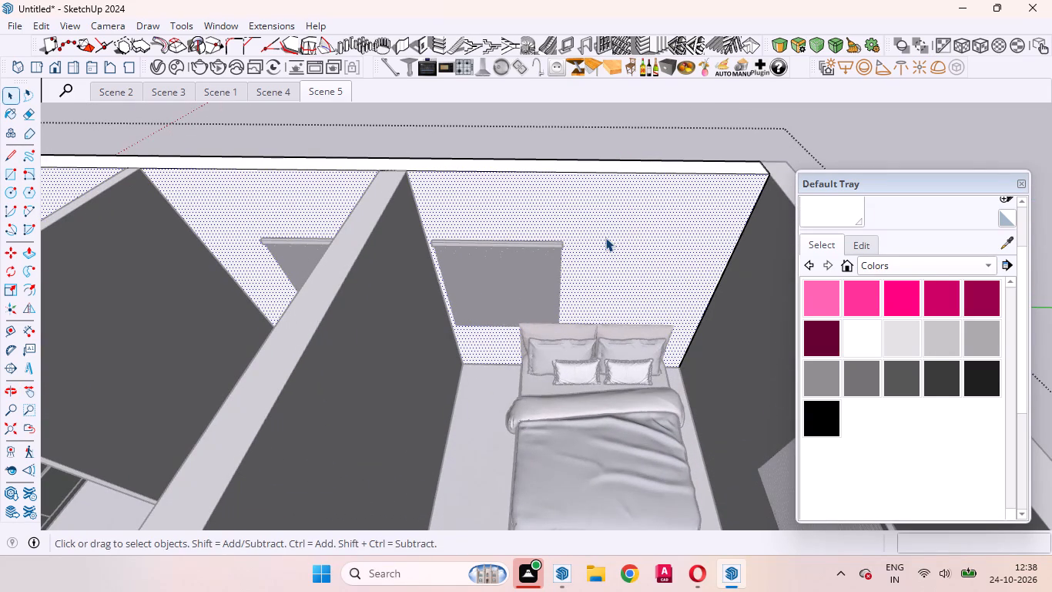
Draw a rectangle about 2' 3 1/4" by 10' across the top of the bedroom wall, from the partition corner to the opposite edge.
key("r")
scroll(565, 281, "up", 4)
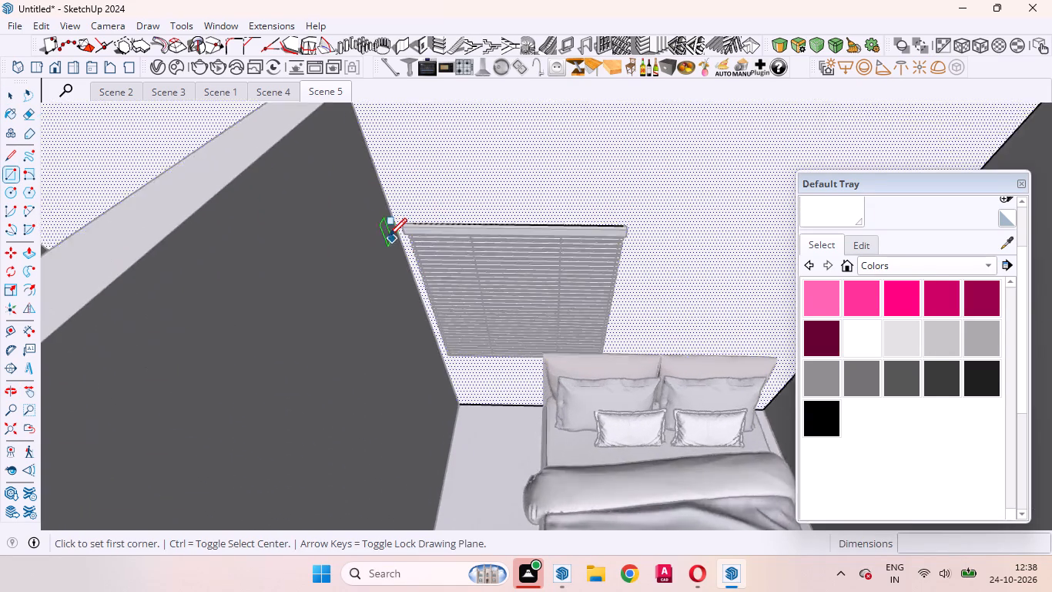
scroll(389, 236, "up", 3)
scroll(444, 230, "down", 5)
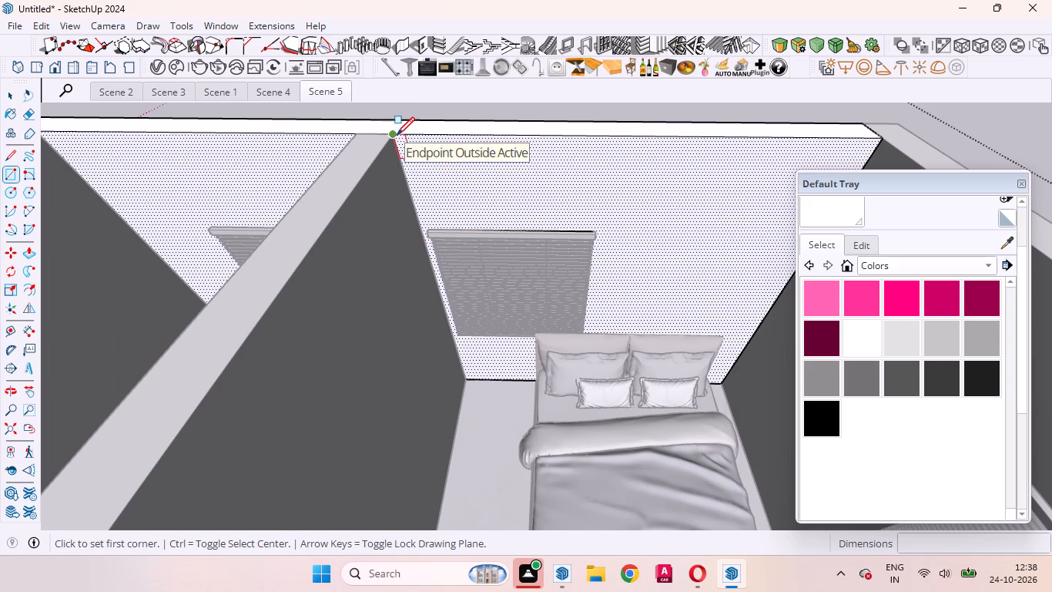
left_click(396, 136)
scroll(473, 185, "down", 4)
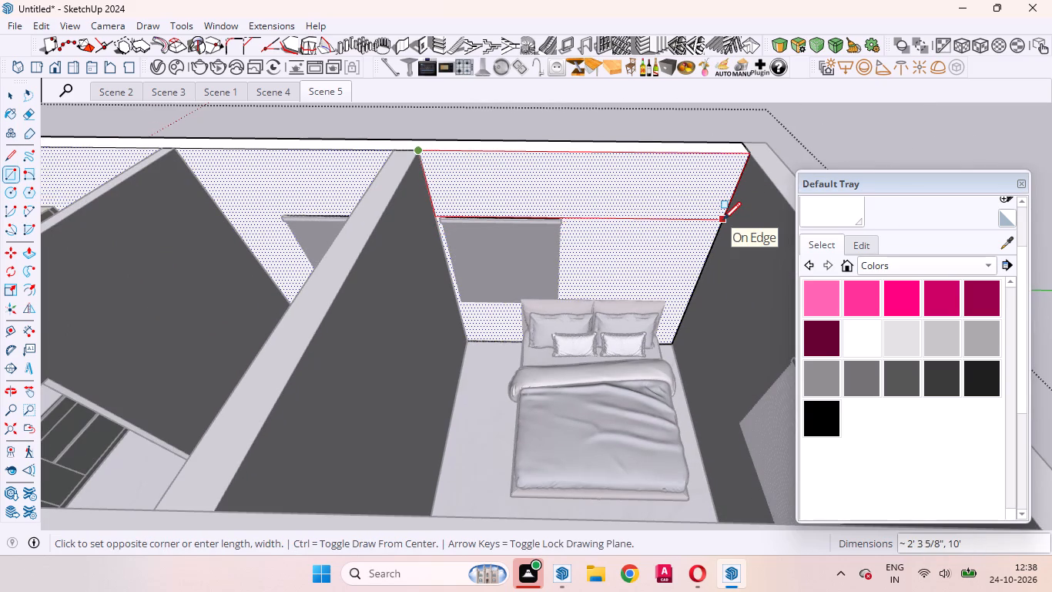
left_click(723, 219)
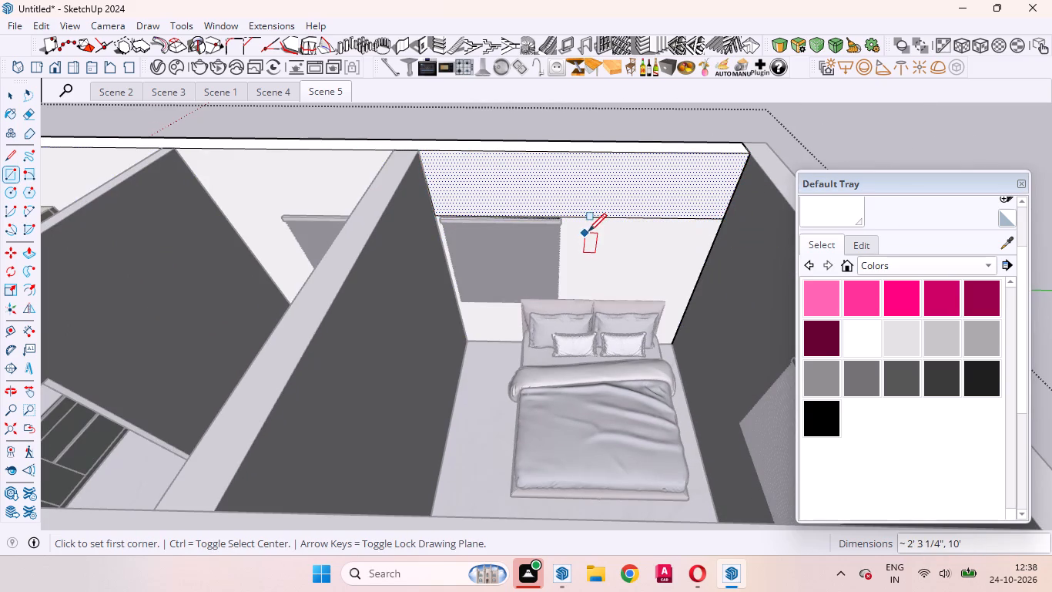
Start another rectangle on the bedroom wall just below the upper band, beside the blinds.
scroll(588, 231, "up", 5)
middle_click_drag(575, 215, 634, 214)
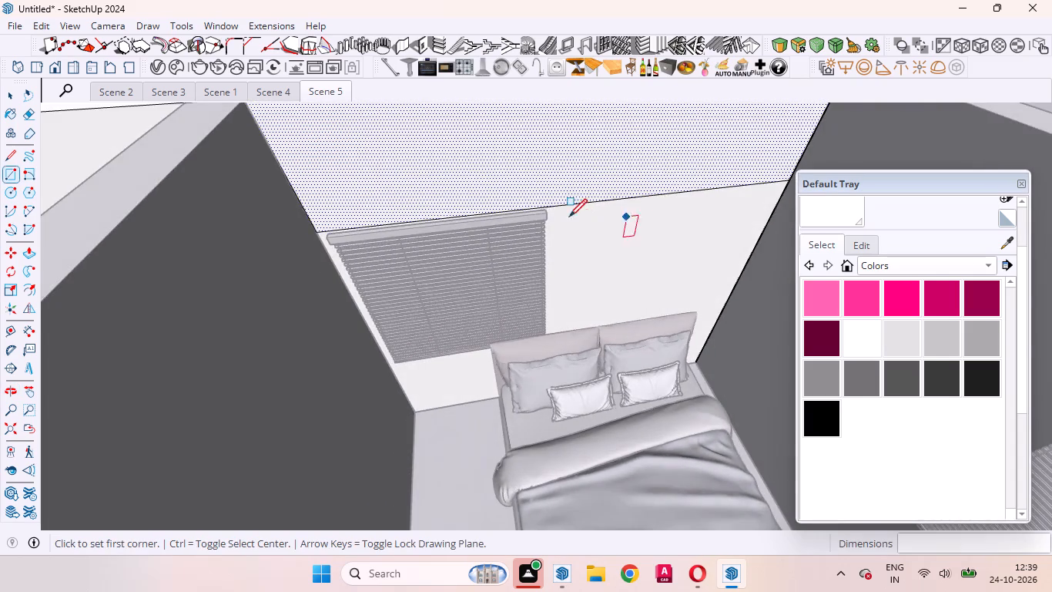
scroll(542, 217, "down", 5)
left_click_drag(683, 217, 699, 210)
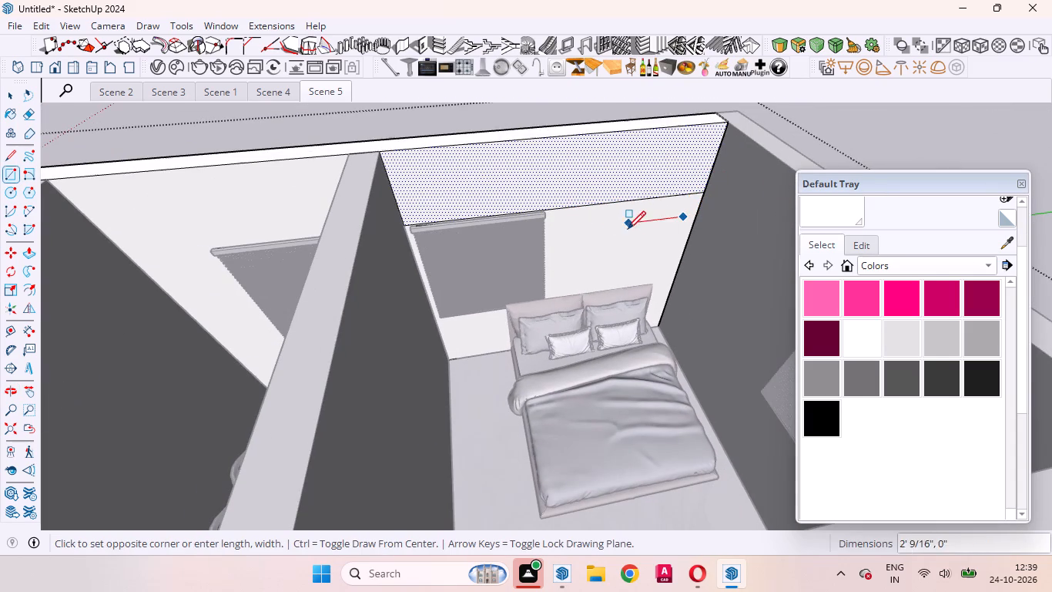
Abandon the unfinished rectangle and check how the upper band divides the bedroom wall by selecting its faces and dividing edge.
key("space")
left_click(588, 245)
scroll(575, 237, "up", 4)
middle_click_drag(561, 254, 498, 209)
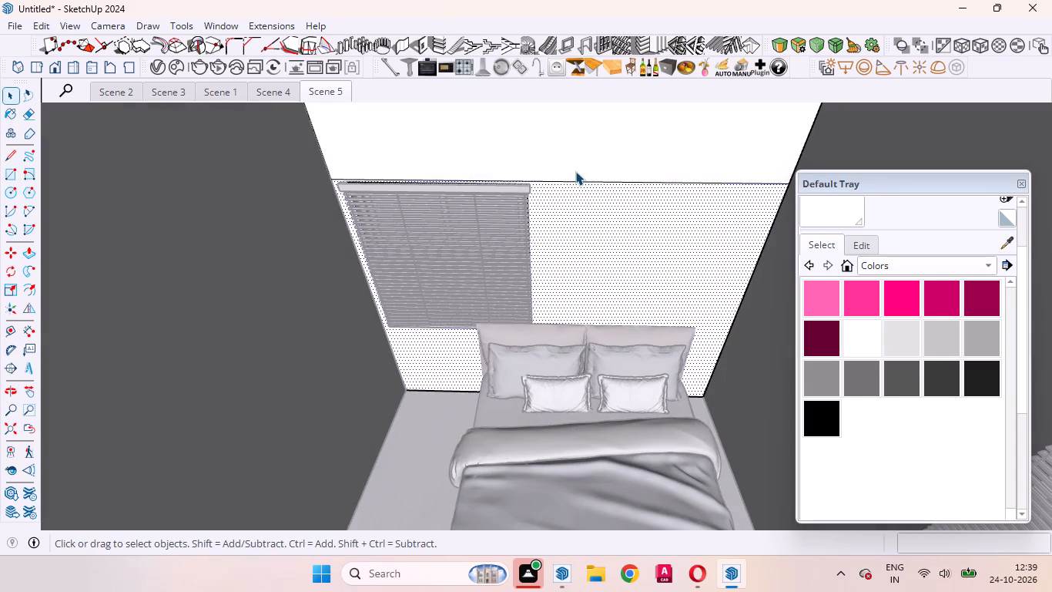
left_click(568, 164)
scroll(640, 222, "down", 4)
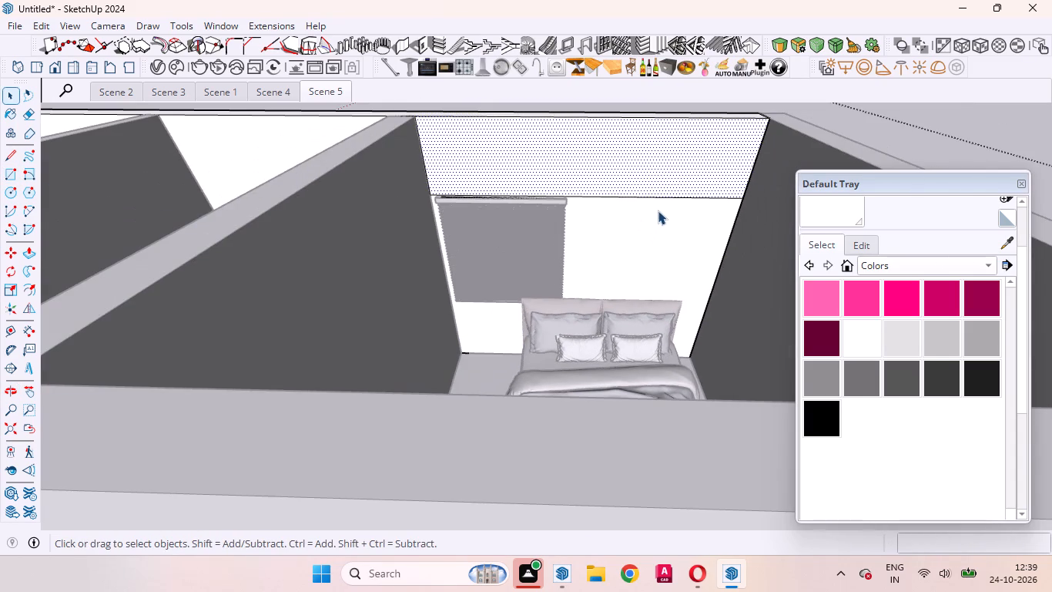
left_click(658, 200)
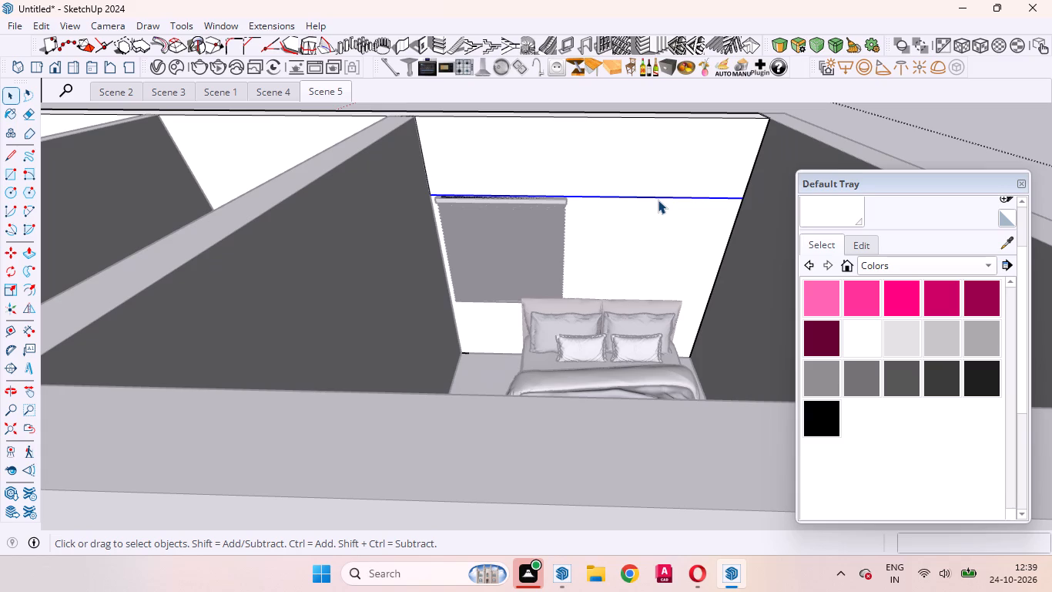
left_click(624, 160)
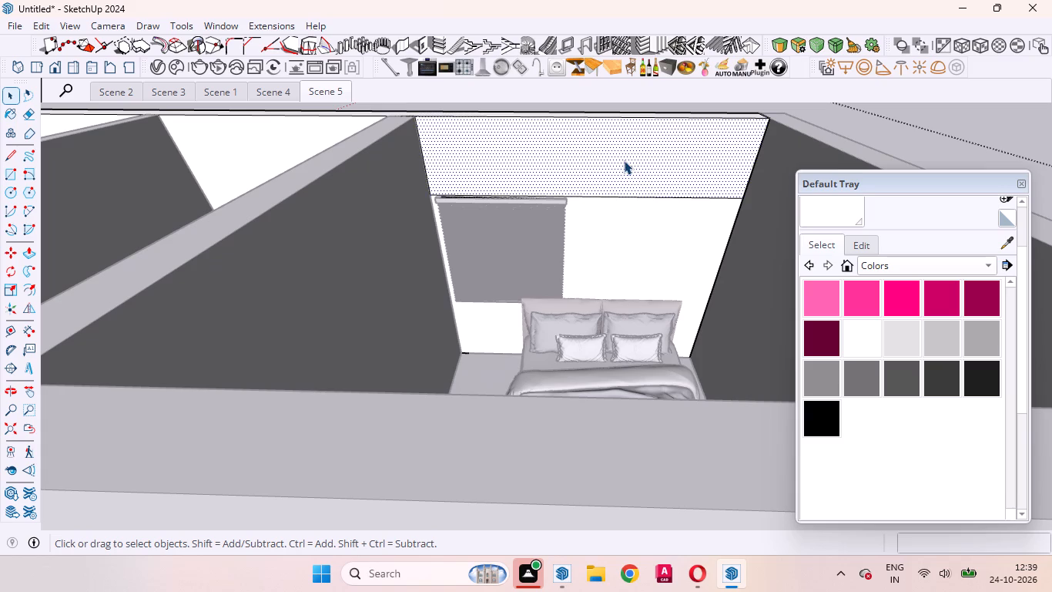
scroll(682, 209, "down", 3)
left_click(693, 236)
middle_click_drag(652, 207, 691, 311)
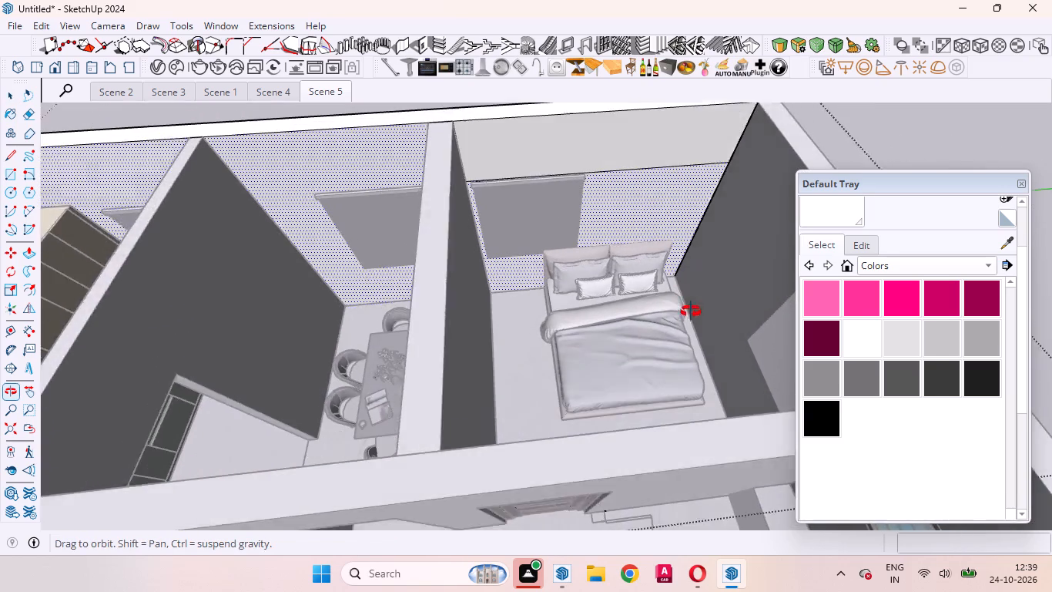
middle_click_drag(691, 311, 691, 320)
scroll(634, 208, "up", 4)
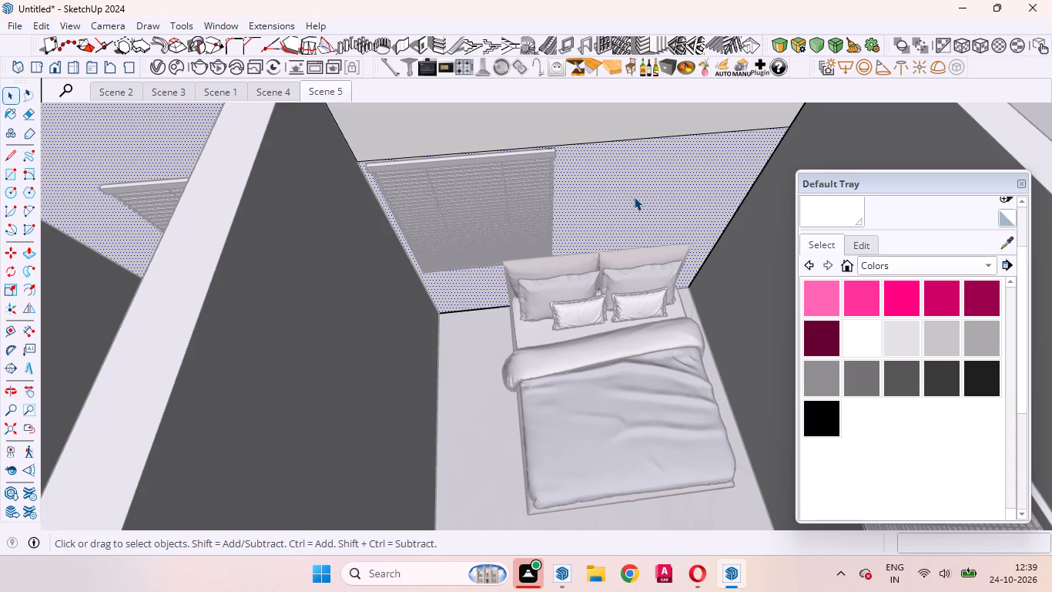
Draw a line about 7' 3/4" along the partition corner, from the band's lower edge to the floor, separating the bedroom wall face.
scroll(634, 197, "down", 4)
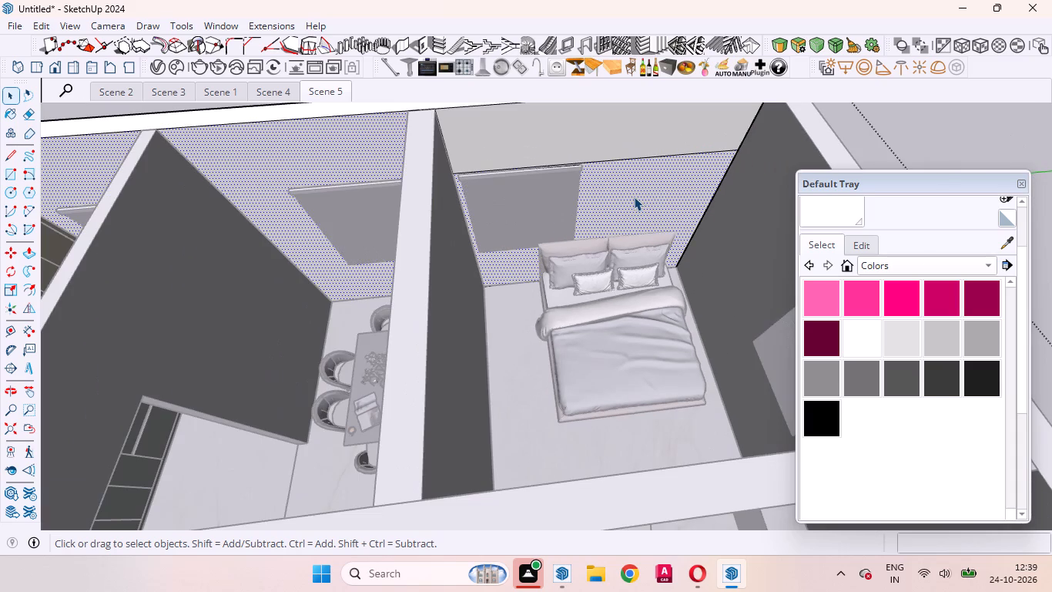
scroll(658, 216, "down", 6)
scroll(642, 222, "up", 4)
middle_click_drag(608, 229, 567, 217)
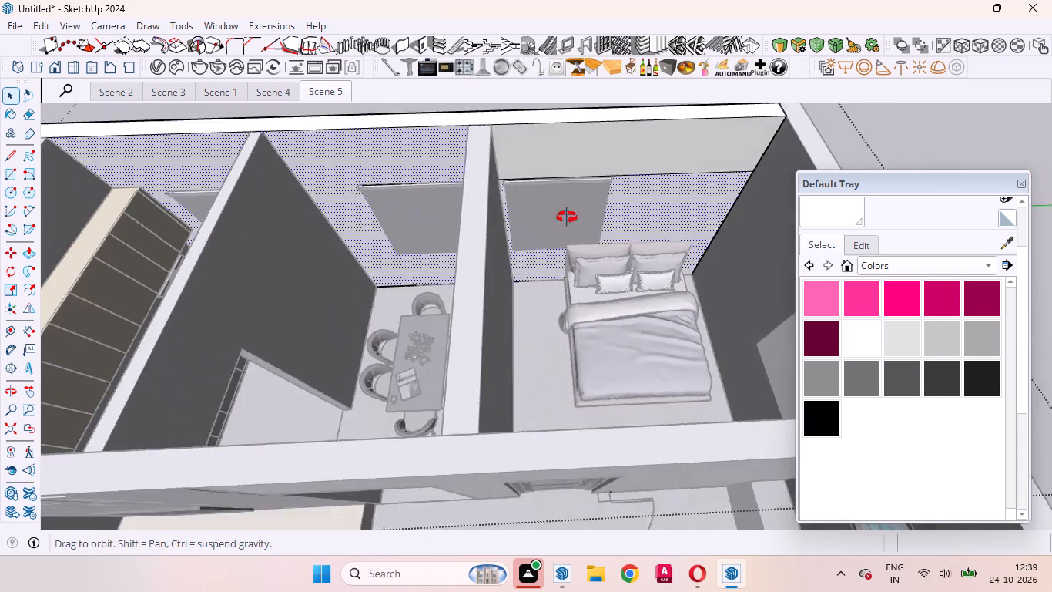
middle_click_drag(567, 217, 558, 201)
scroll(554, 267, "up", 3)
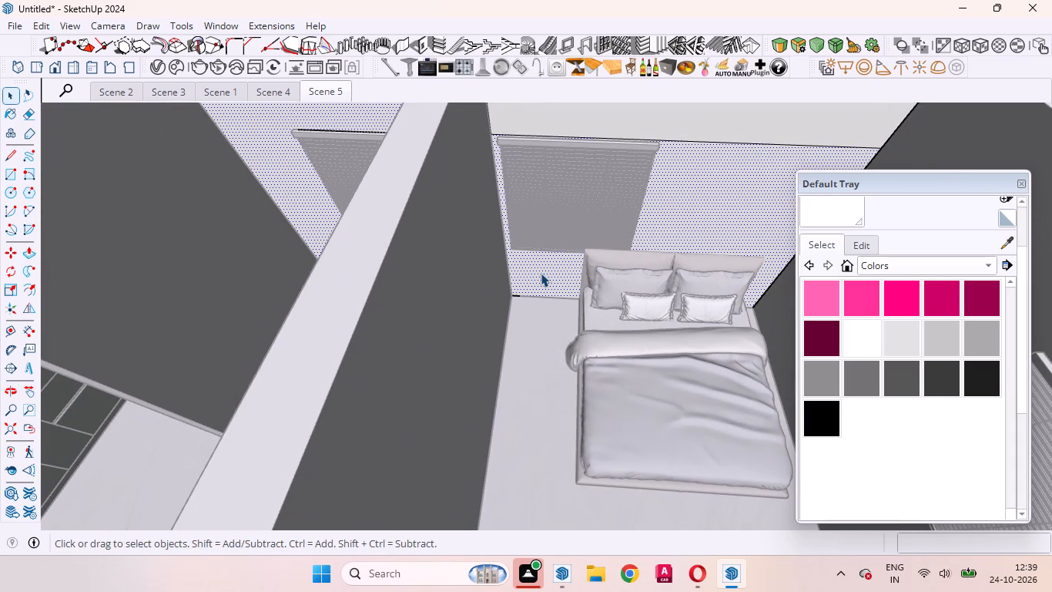
key("l")
left_click(487, 134)
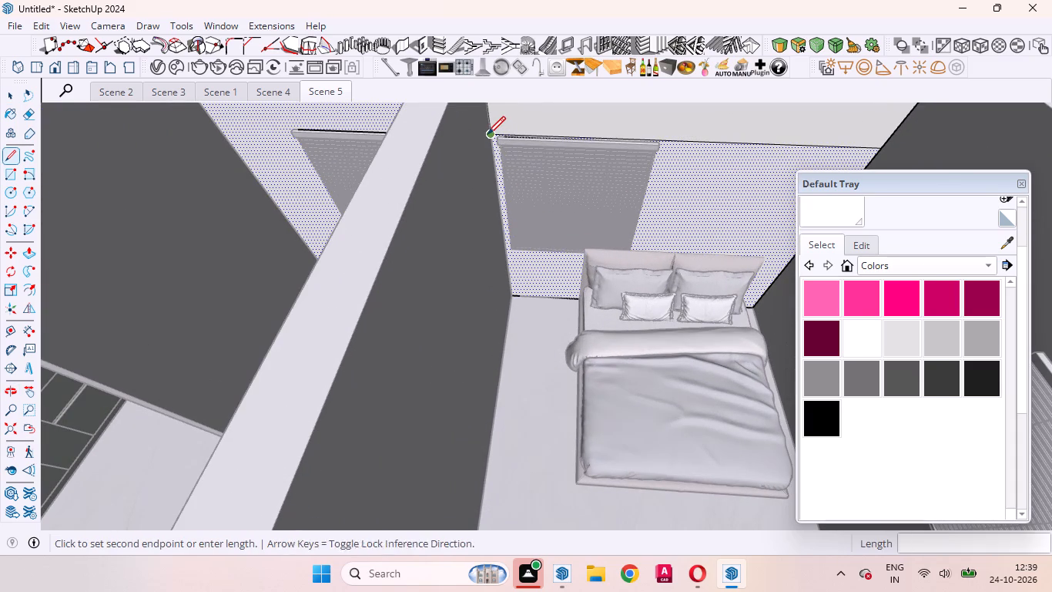
left_click(515, 292)
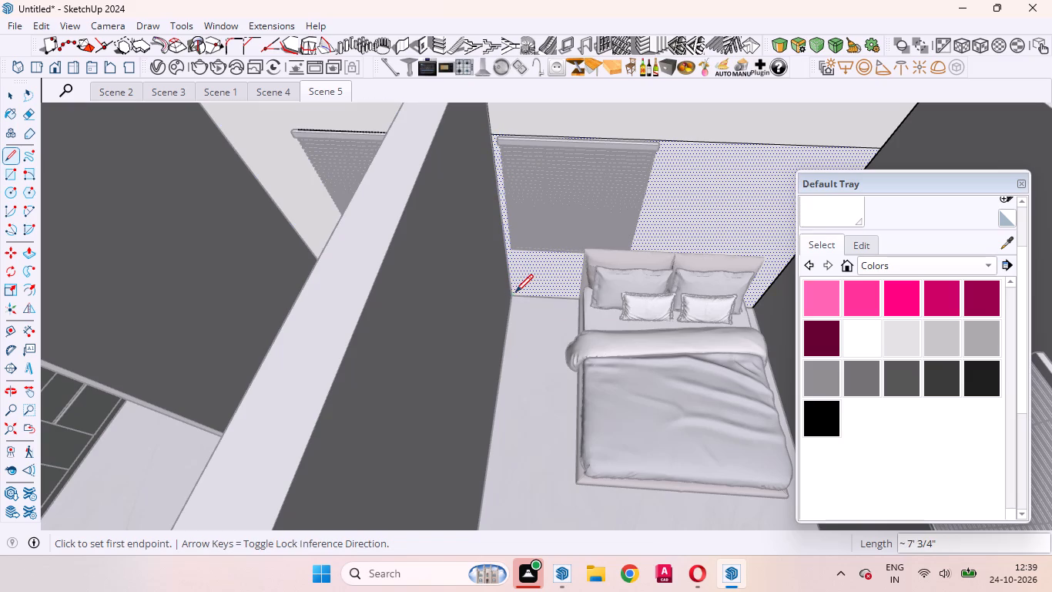
key("space")
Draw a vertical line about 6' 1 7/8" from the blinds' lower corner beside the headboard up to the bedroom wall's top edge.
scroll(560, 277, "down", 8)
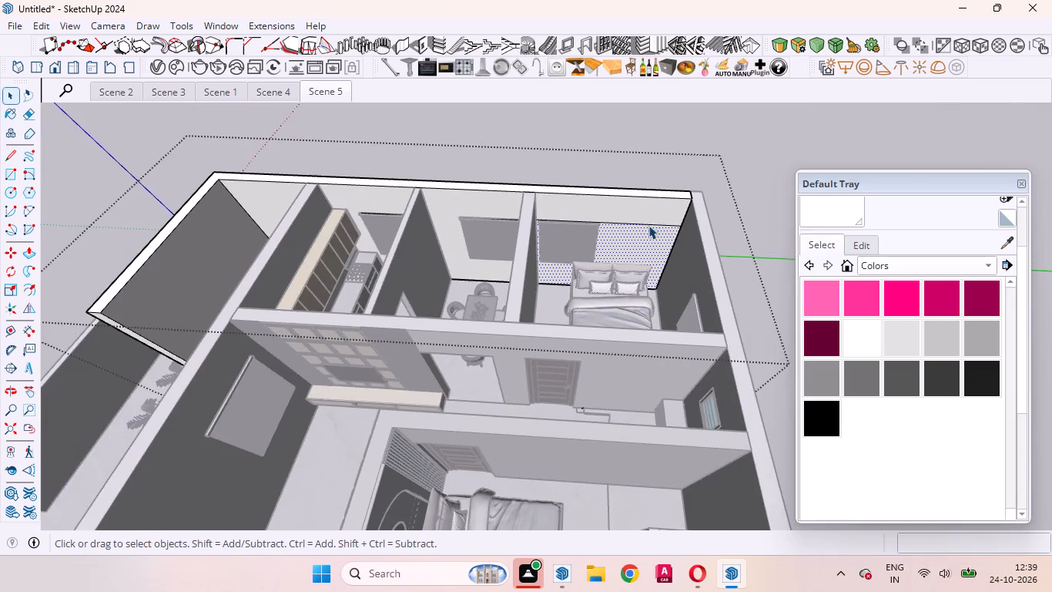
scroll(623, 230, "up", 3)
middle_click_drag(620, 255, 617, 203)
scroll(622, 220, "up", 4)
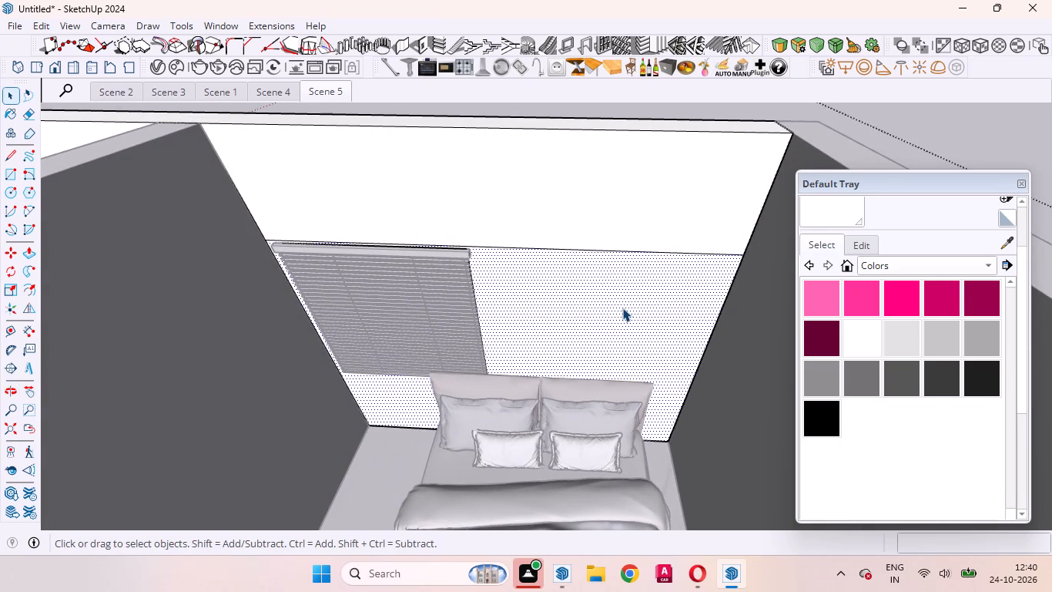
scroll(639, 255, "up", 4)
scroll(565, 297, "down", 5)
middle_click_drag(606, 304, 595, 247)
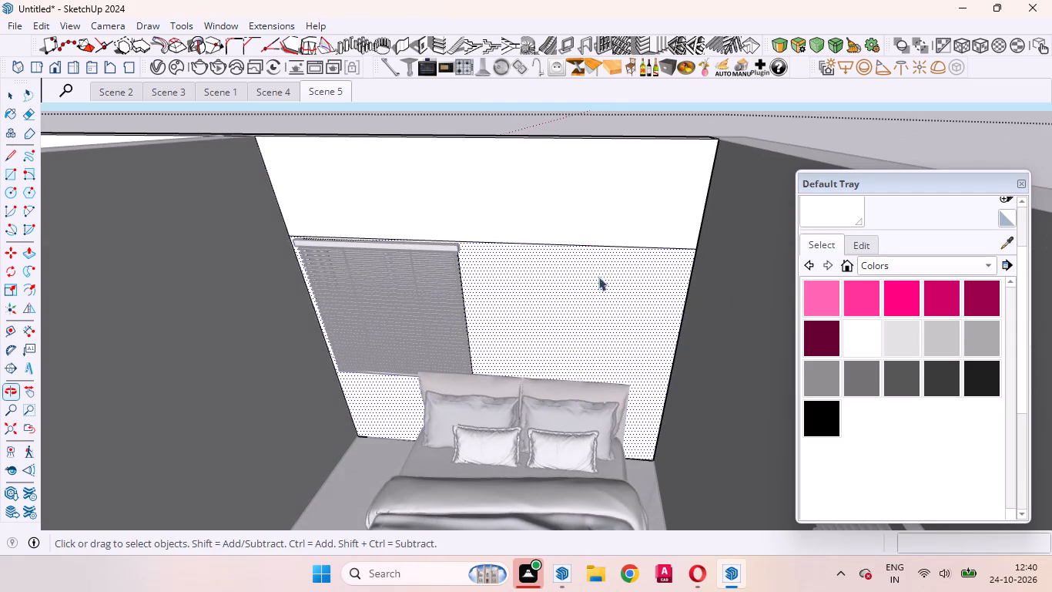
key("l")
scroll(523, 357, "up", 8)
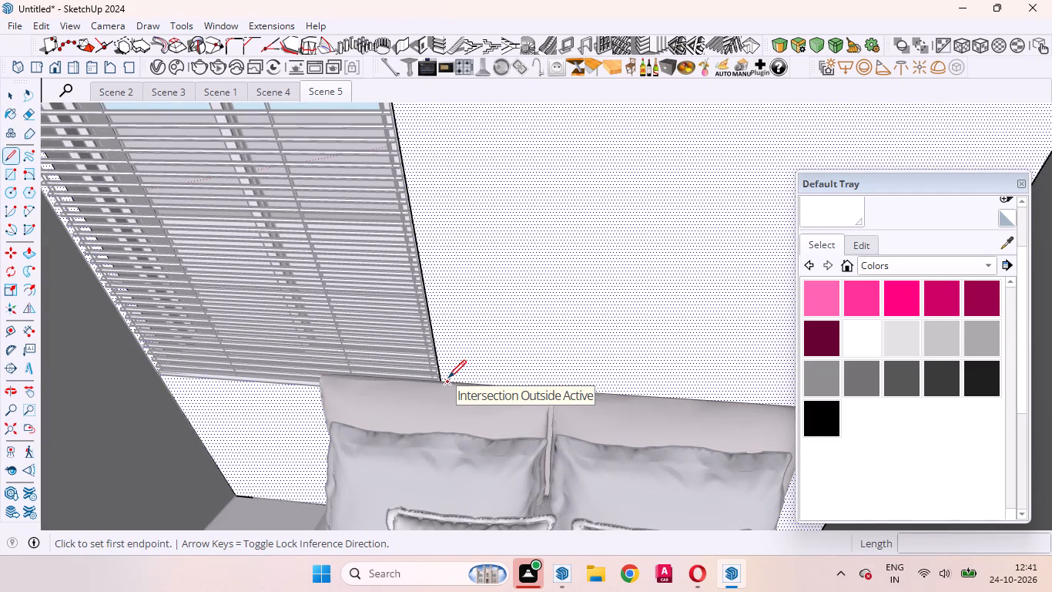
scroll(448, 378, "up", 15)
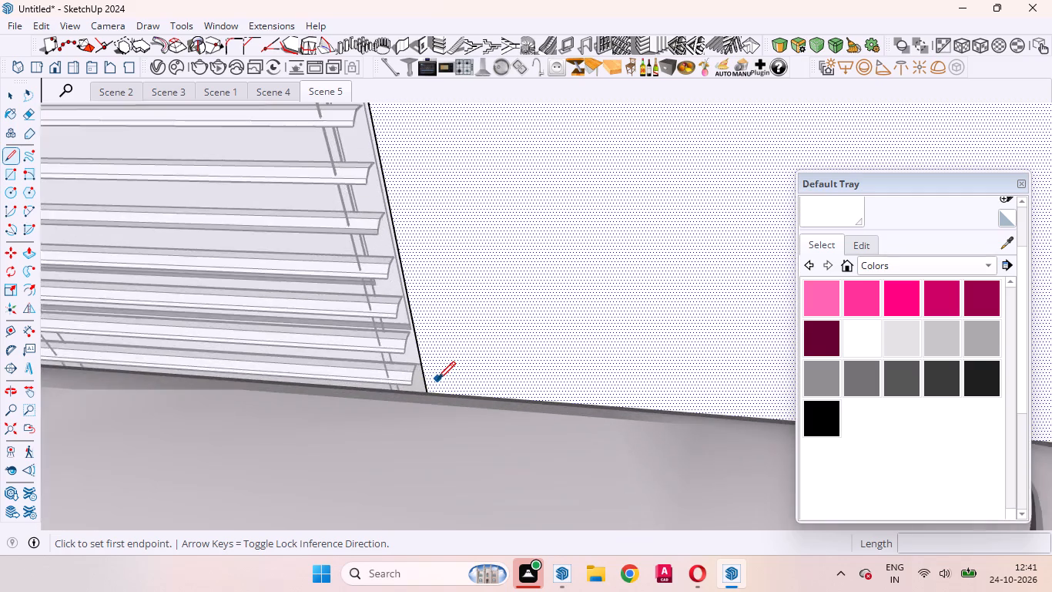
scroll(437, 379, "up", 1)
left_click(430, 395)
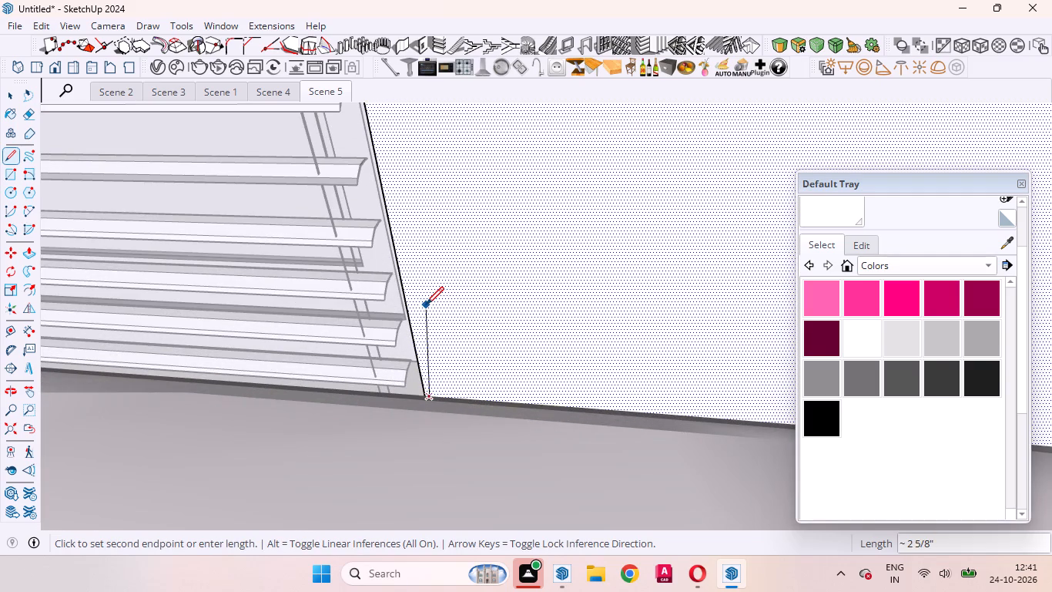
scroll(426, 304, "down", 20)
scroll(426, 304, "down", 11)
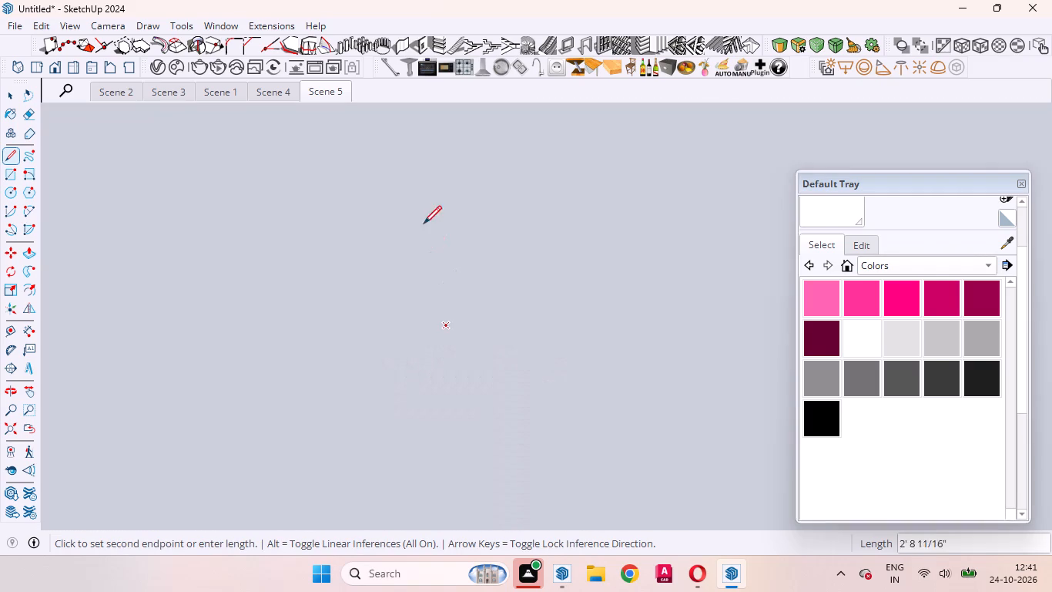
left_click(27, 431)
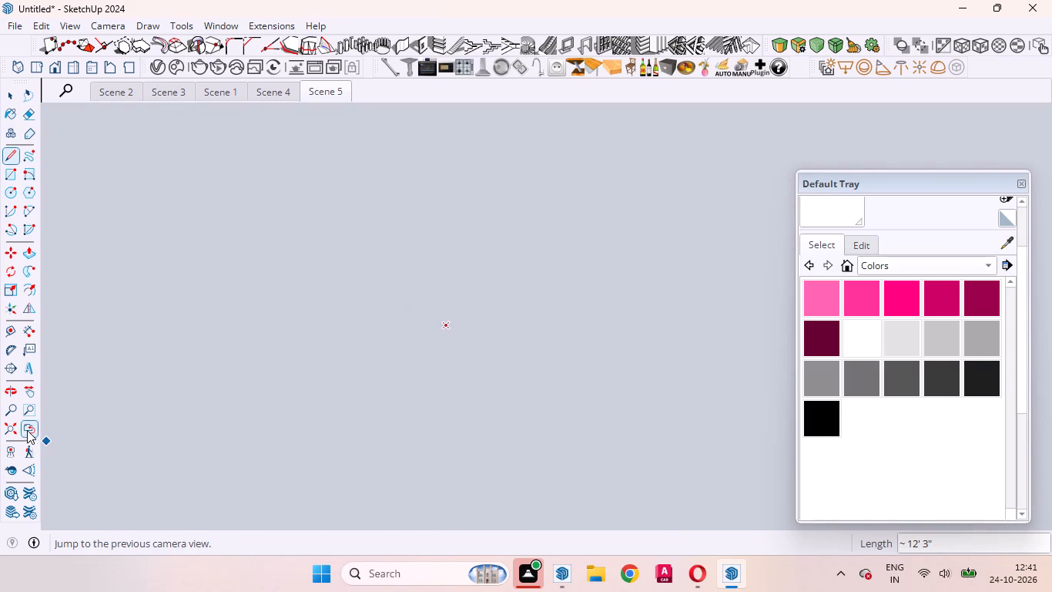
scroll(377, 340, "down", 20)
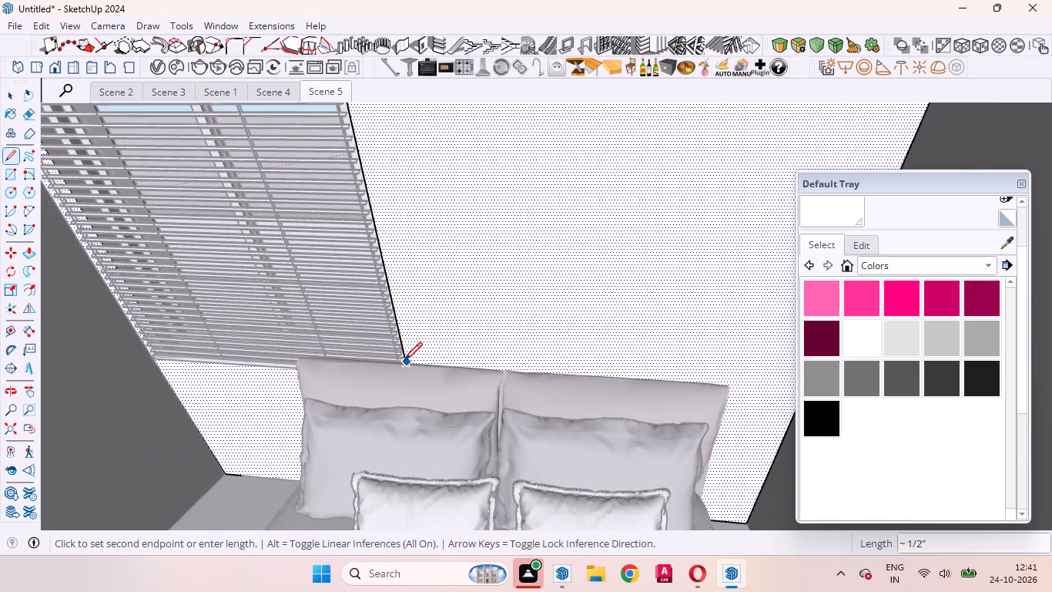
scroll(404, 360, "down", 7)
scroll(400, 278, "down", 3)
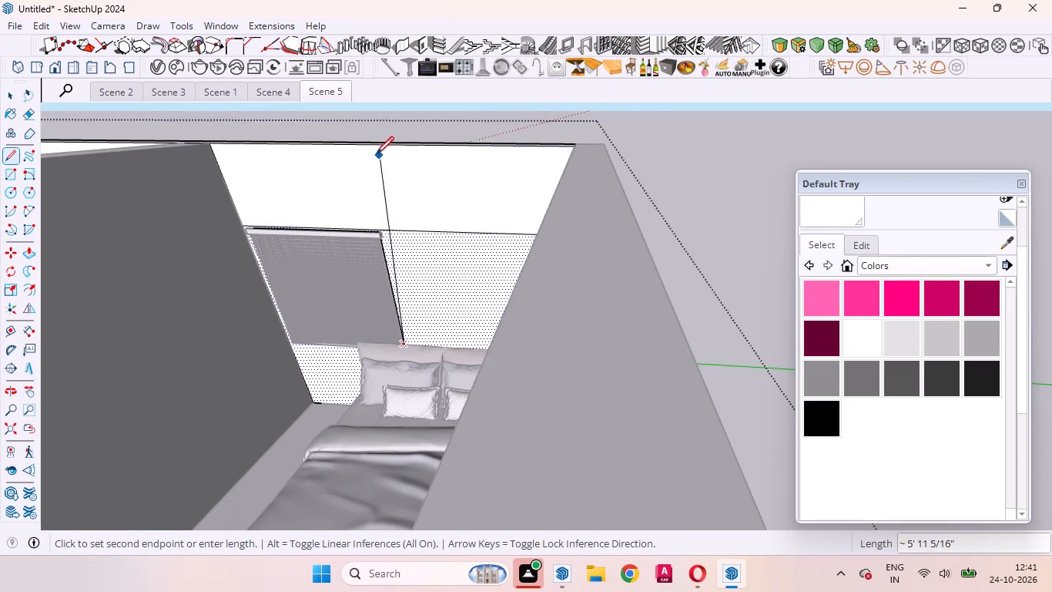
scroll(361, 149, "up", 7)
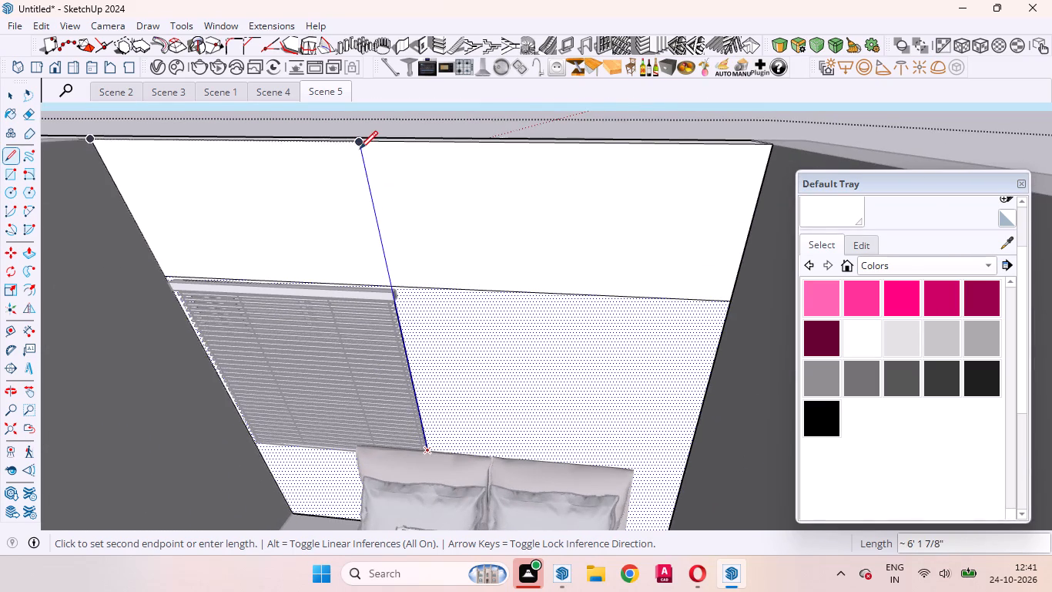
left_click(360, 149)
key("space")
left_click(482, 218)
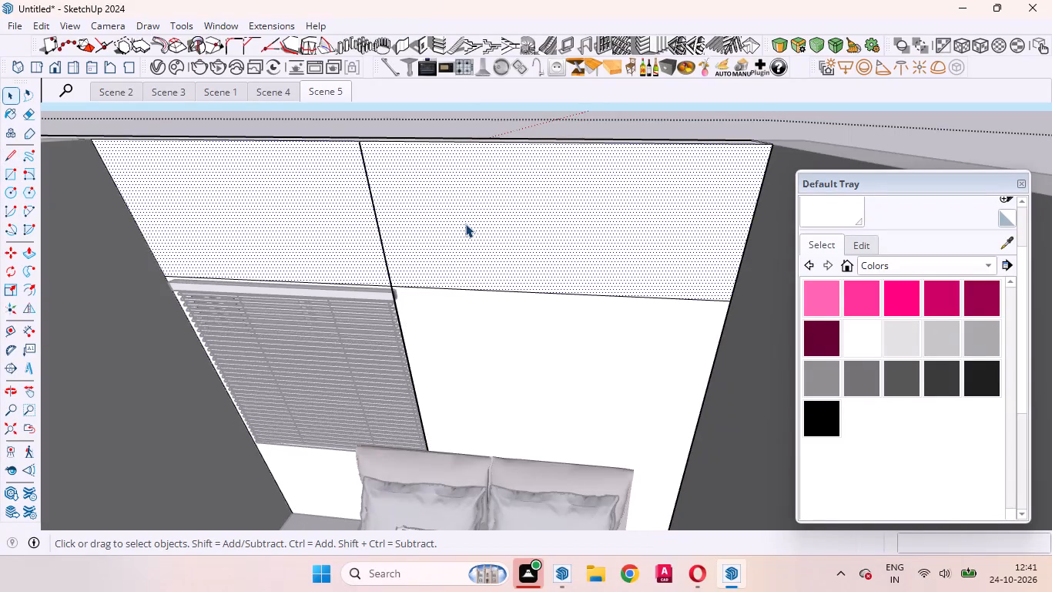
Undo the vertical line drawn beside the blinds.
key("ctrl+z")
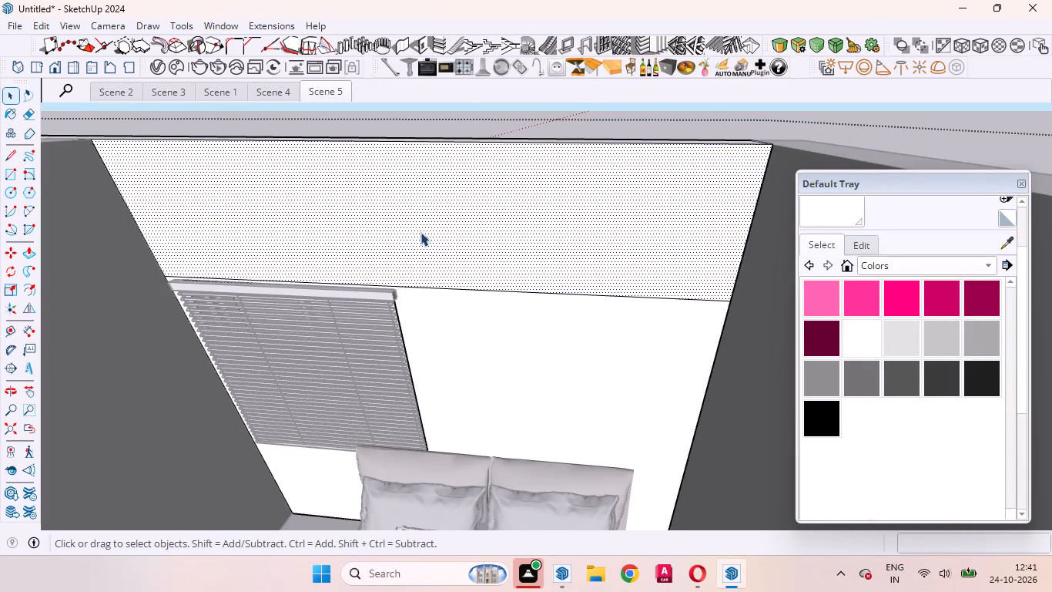
Move the horizontal dividing edge above the blinds up to the wall's top edge, merging the band with the face below.
scroll(435, 199, "down", 4)
left_click(454, 301)
scroll(545, 186, "down", 2)
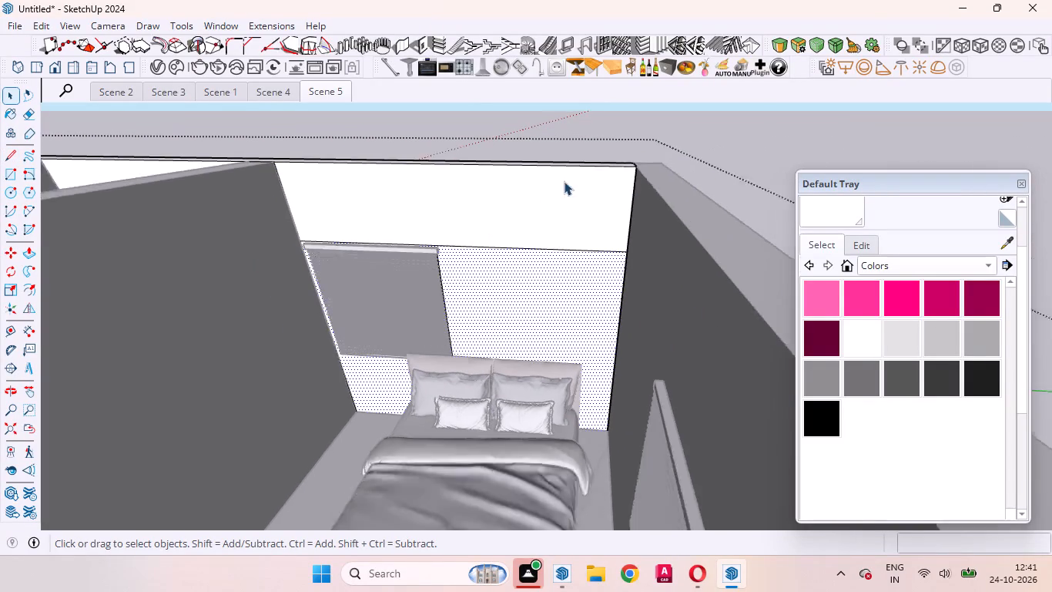
scroll(564, 181, "down", 2)
scroll(458, 264, "up", 5)
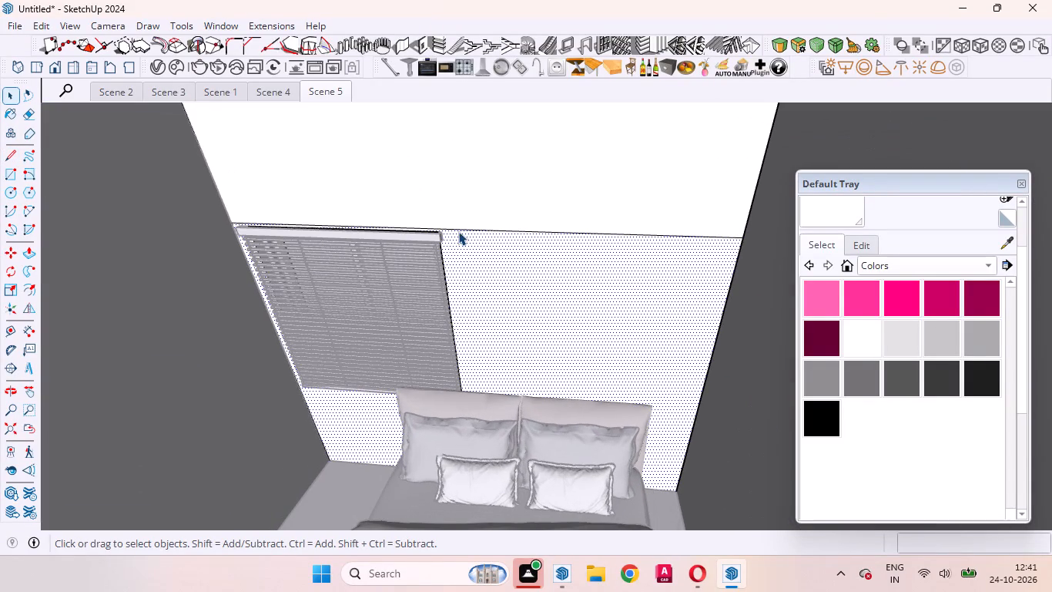
left_click(458, 230)
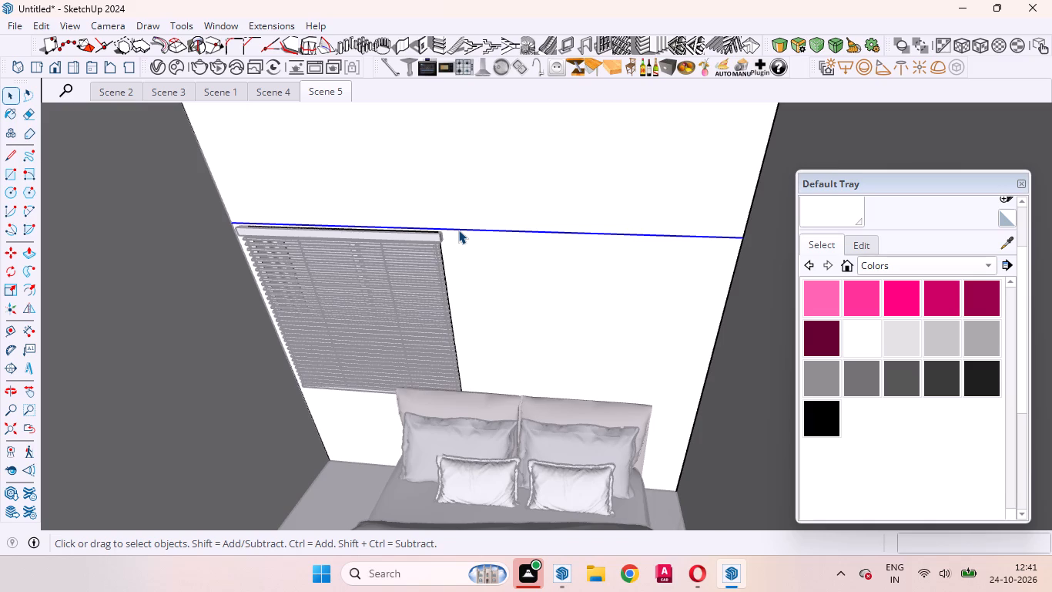
key("m")
left_click(458, 230)
scroll(452, 217, "down", 7)
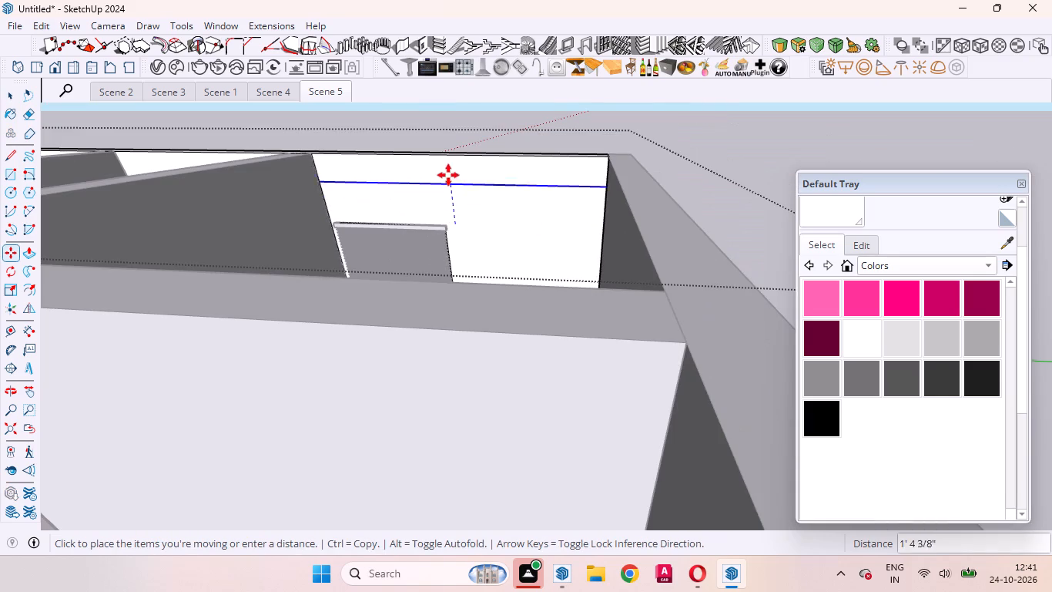
left_click(447, 158)
key("space")
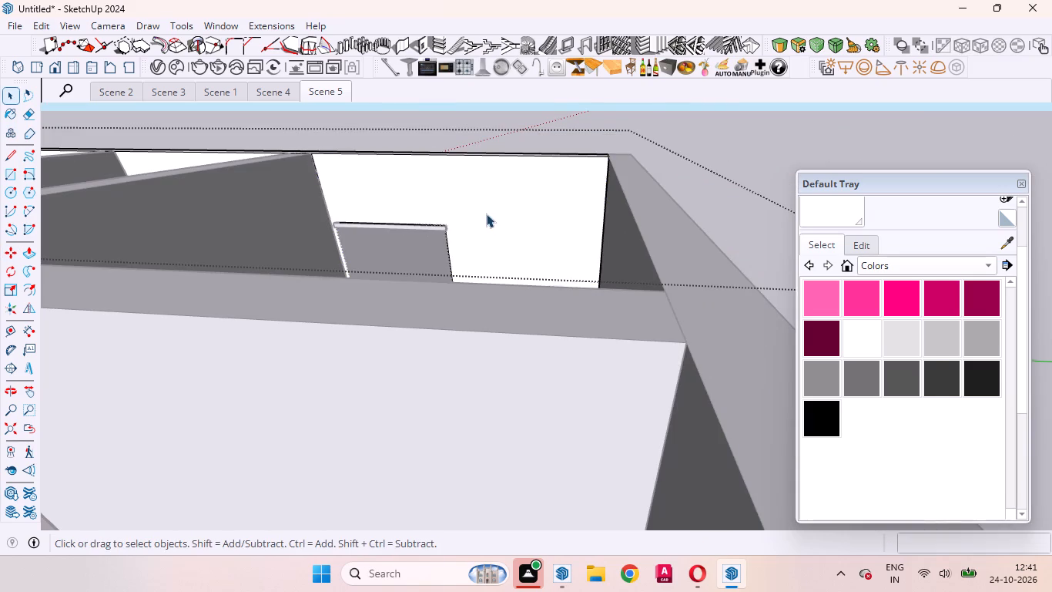
Select the bedroom wall's inner face and check its extent from partition to outer corner.
left_click(488, 215)
scroll(460, 240, "down", 4)
middle_click_drag(501, 260, 562, 363)
scroll(418, 241, "down", 1)
scroll(544, 266, "up", 2)
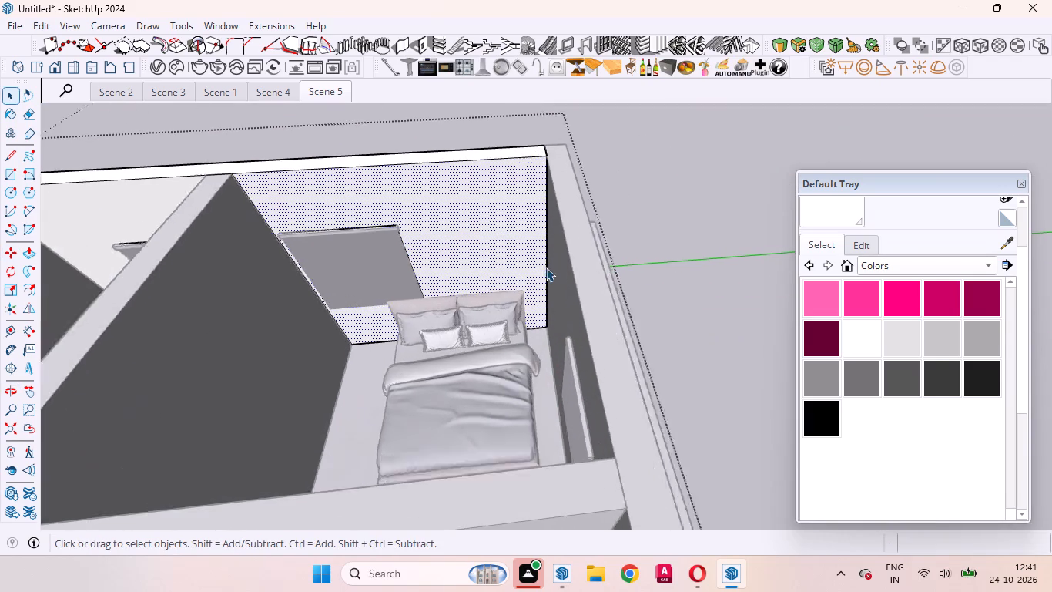
scroll(546, 267, "up", 6)
scroll(515, 287, "down", 4)
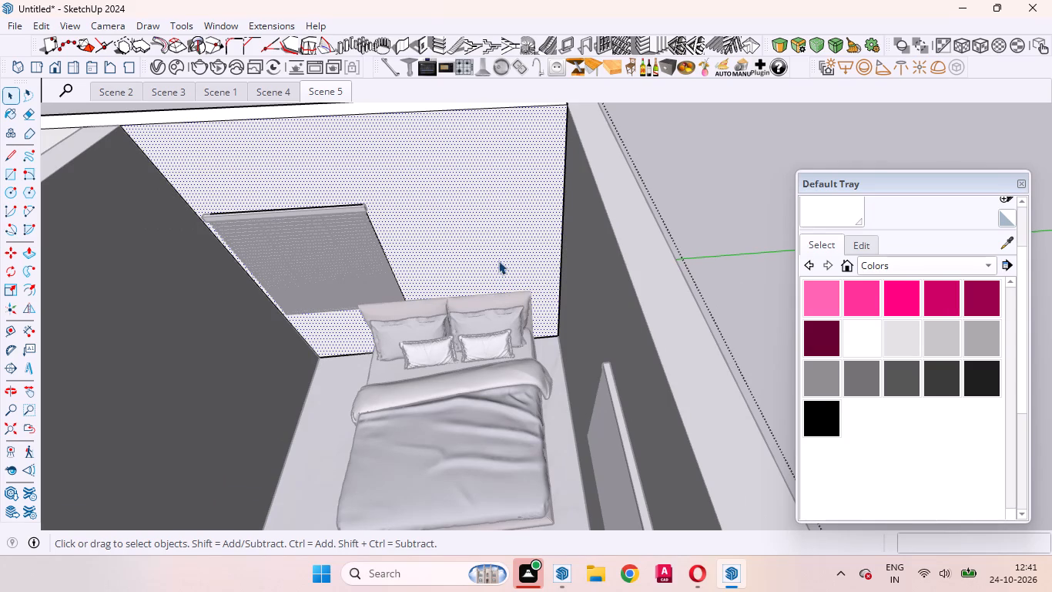
Copy the bedroom wall's vertical edge at the outer corner about 2' 4 5/16" along the wall towards the blinds.
scroll(516, 168, "down", 5)
scroll(617, 147, "down", 3)
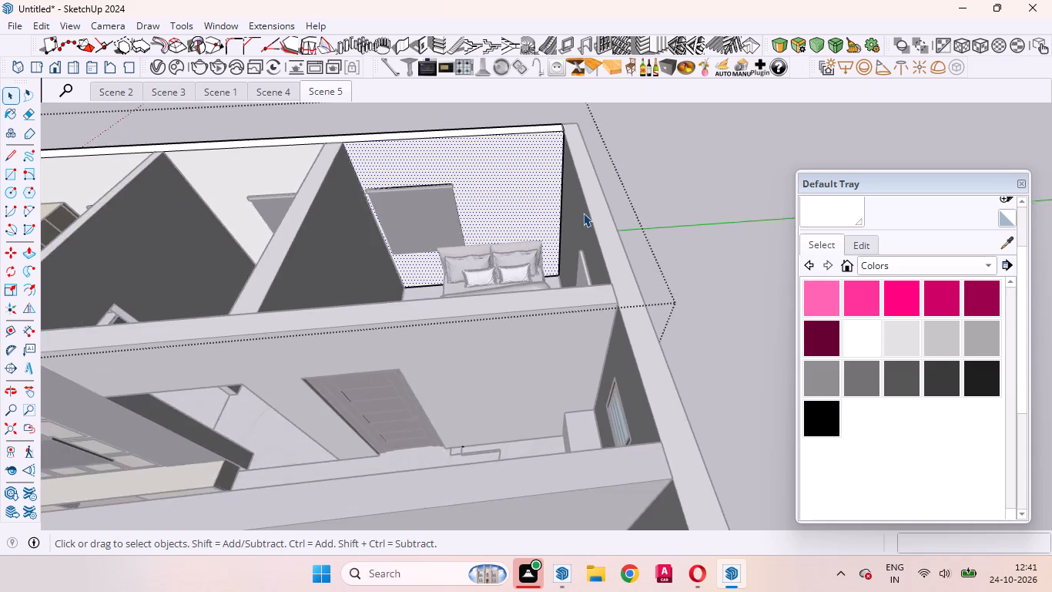
middle_click_drag(521, 232, 506, 231)
scroll(514, 209, "up", 2)
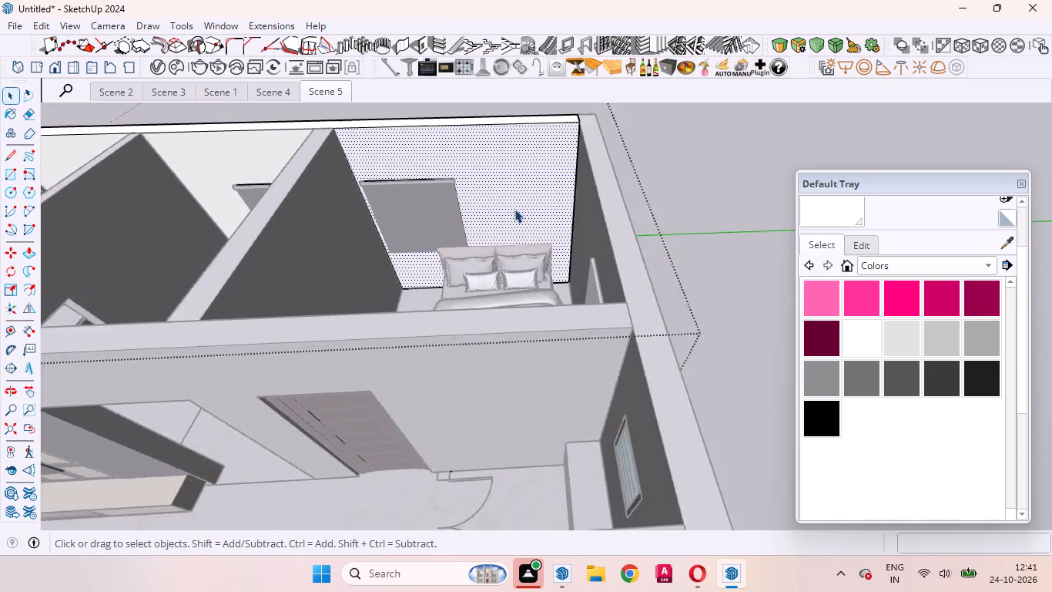
scroll(514, 209, "up", 2)
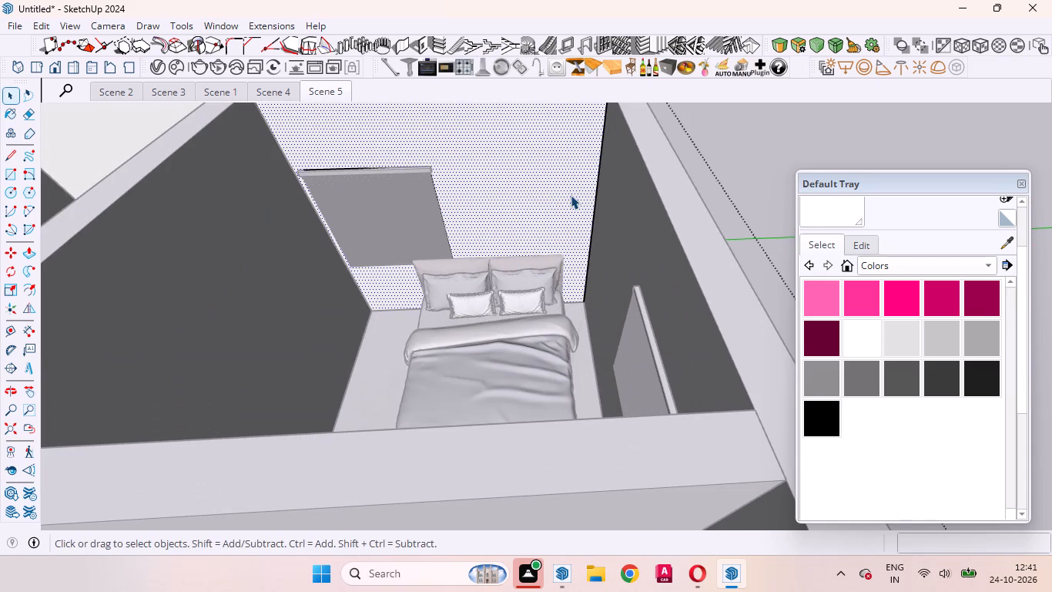
left_click(597, 176)
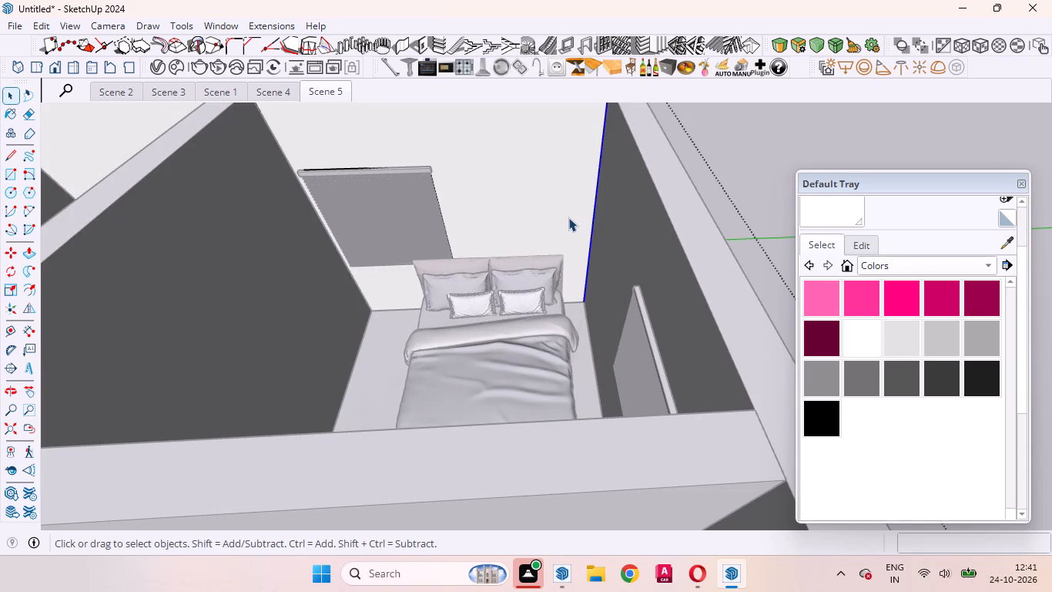
key("m")
left_click(568, 217)
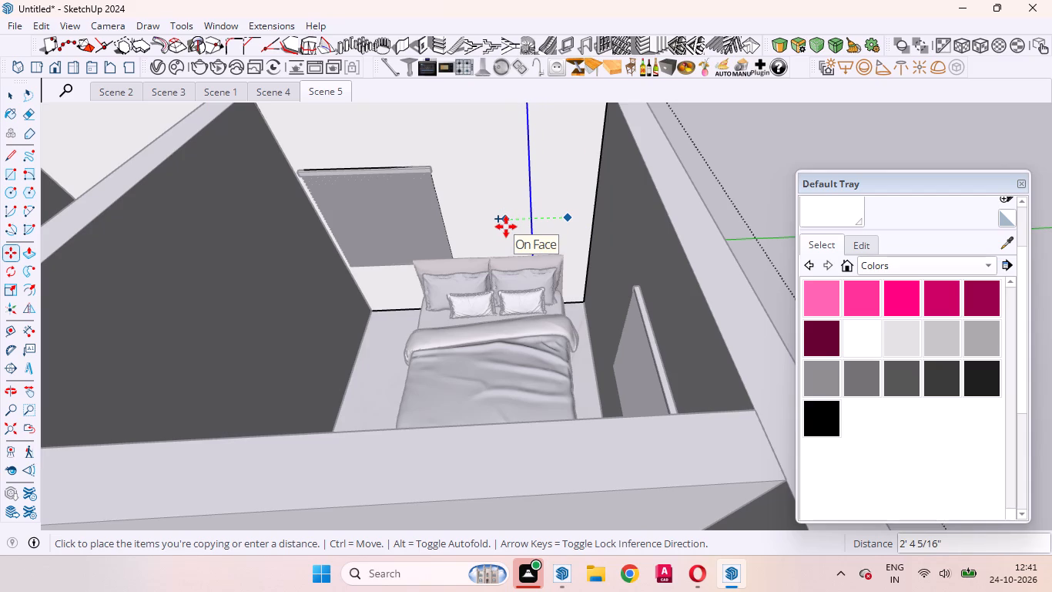
left_click(506, 227)
key("space")
Copy the new vertical dividing edge about 2' 6 1/16" further along the wall towards the blinds.
left_click(569, 188)
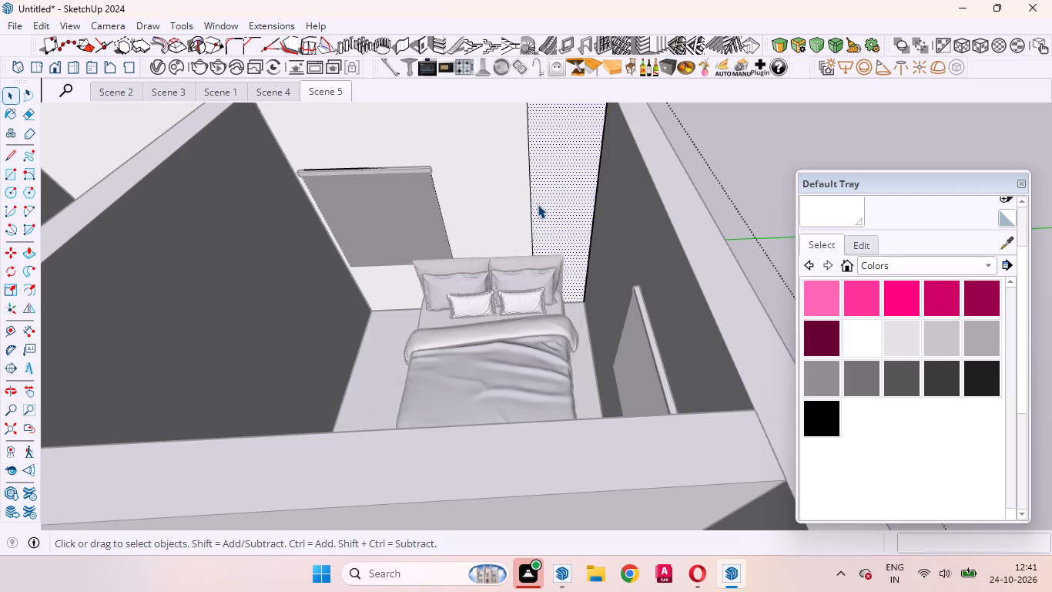
key("m")
key("space")
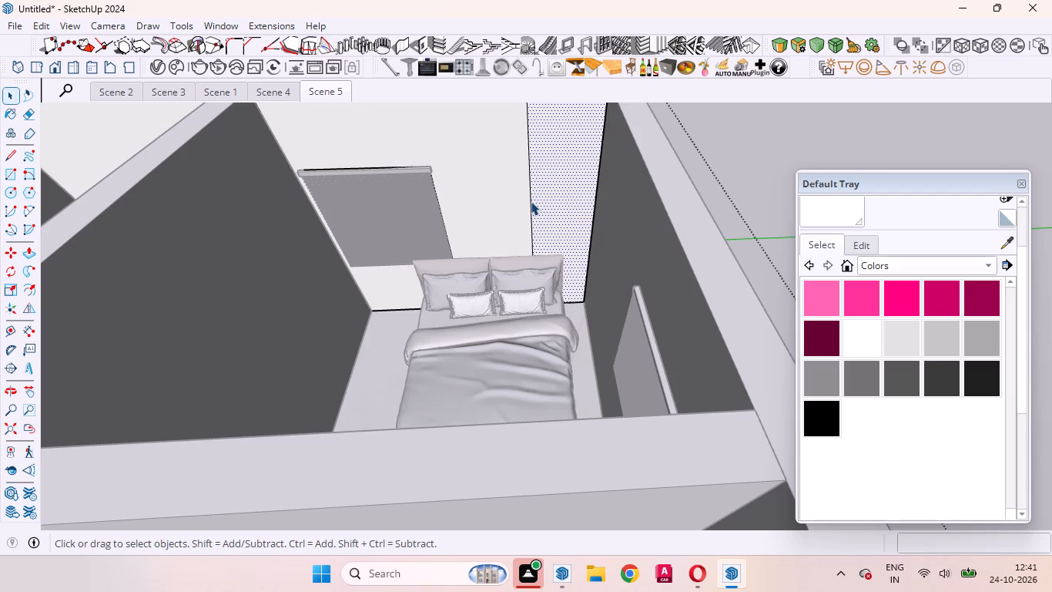
left_click(531, 201)
key("m")
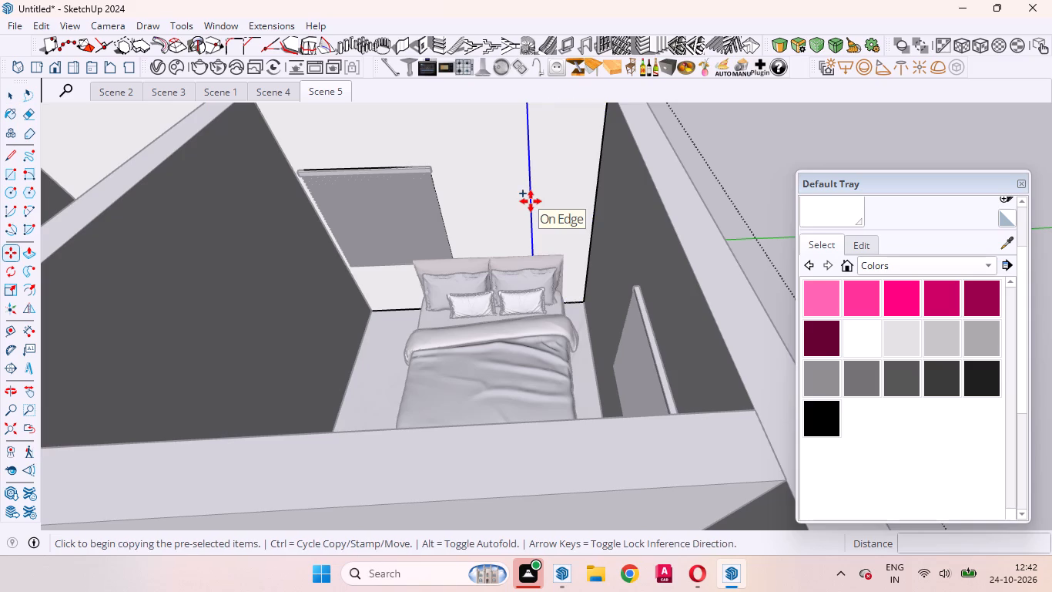
left_click(531, 201)
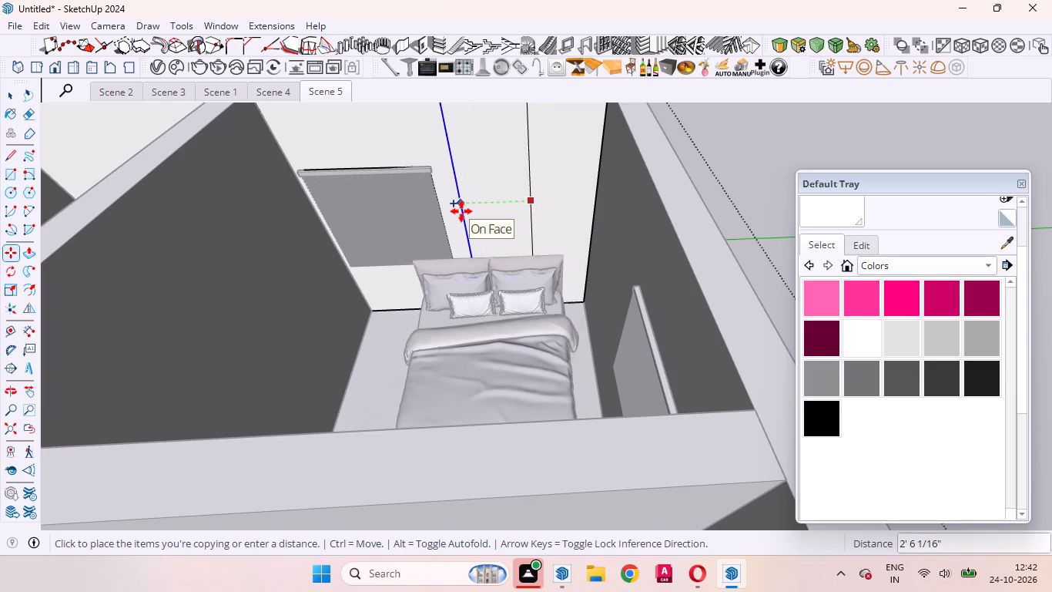
left_click(461, 211)
key("space")
left_click(489, 187)
Copy the dividing edge nearest the blinds about 8 5/16" sideways, placing the copy right beside the blinds.
scroll(601, 176, "down", 3)
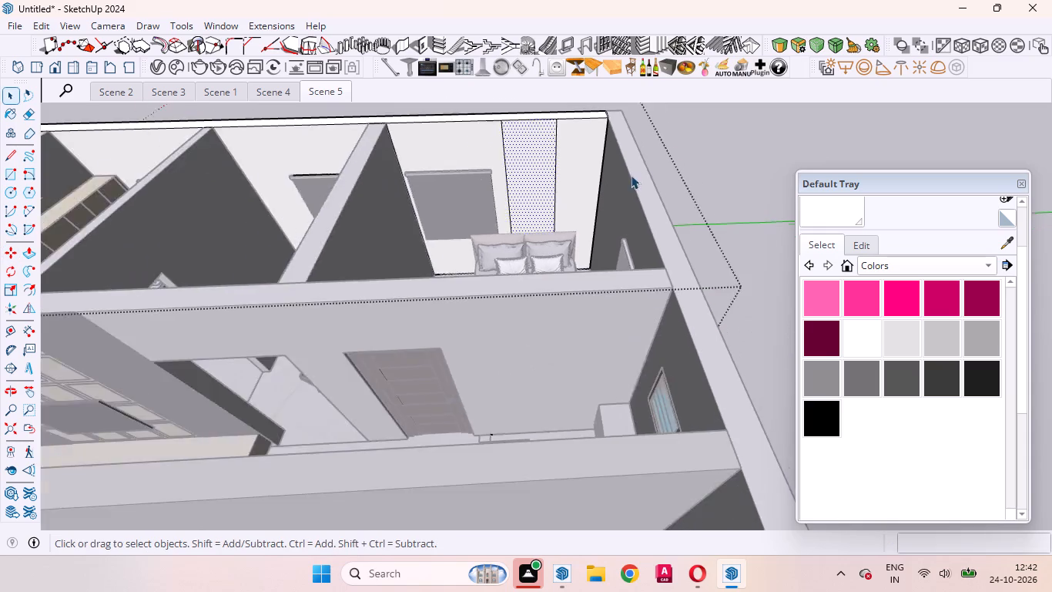
scroll(631, 175, "down", 5)
middle_click_drag(579, 210, 557, 208)
scroll(553, 200, "up", 7)
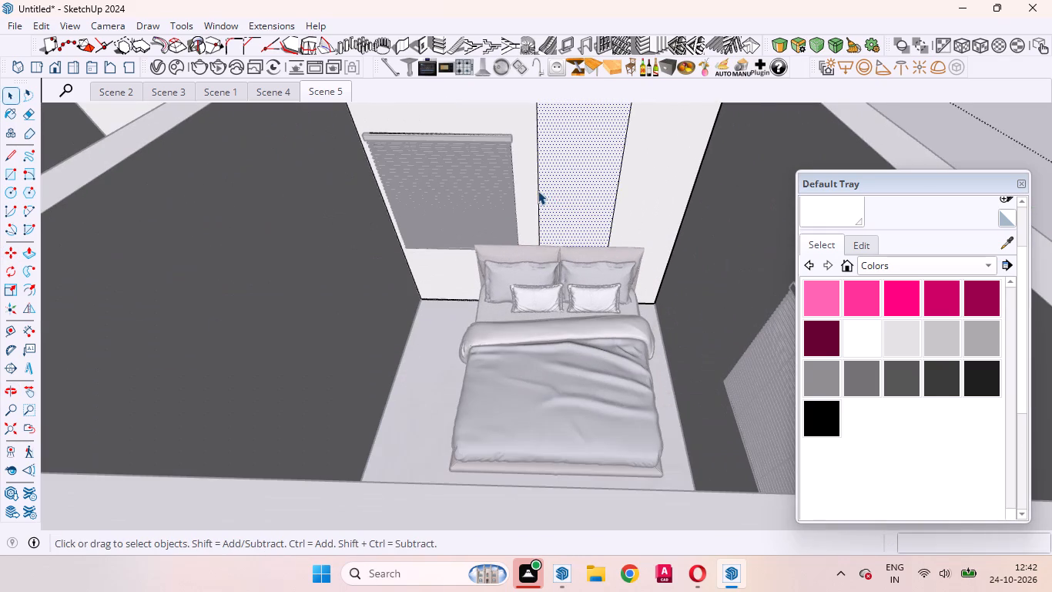
left_click(538, 190)
key("m")
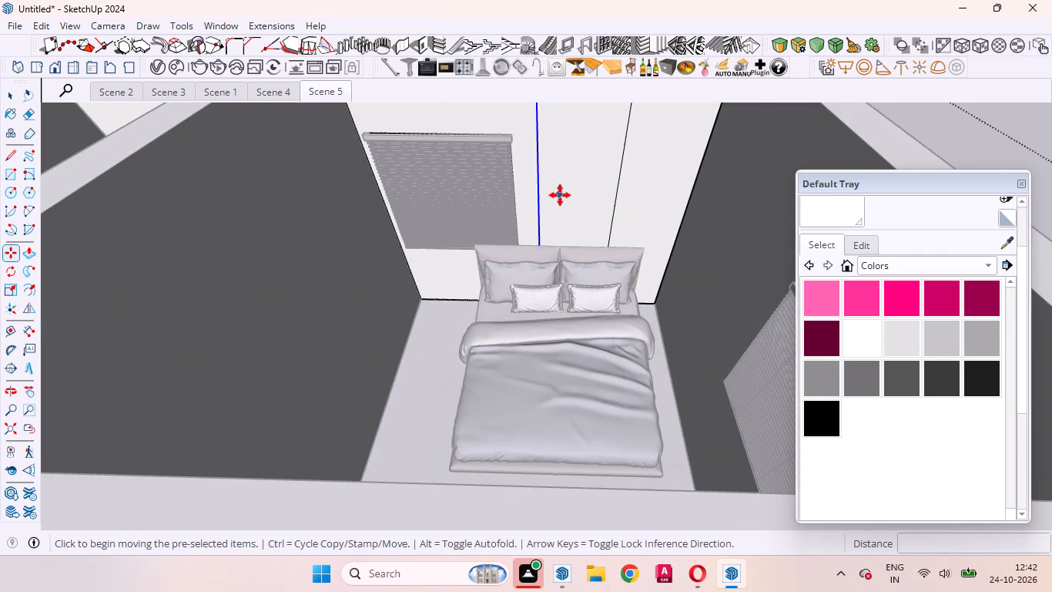
left_click(560, 195)
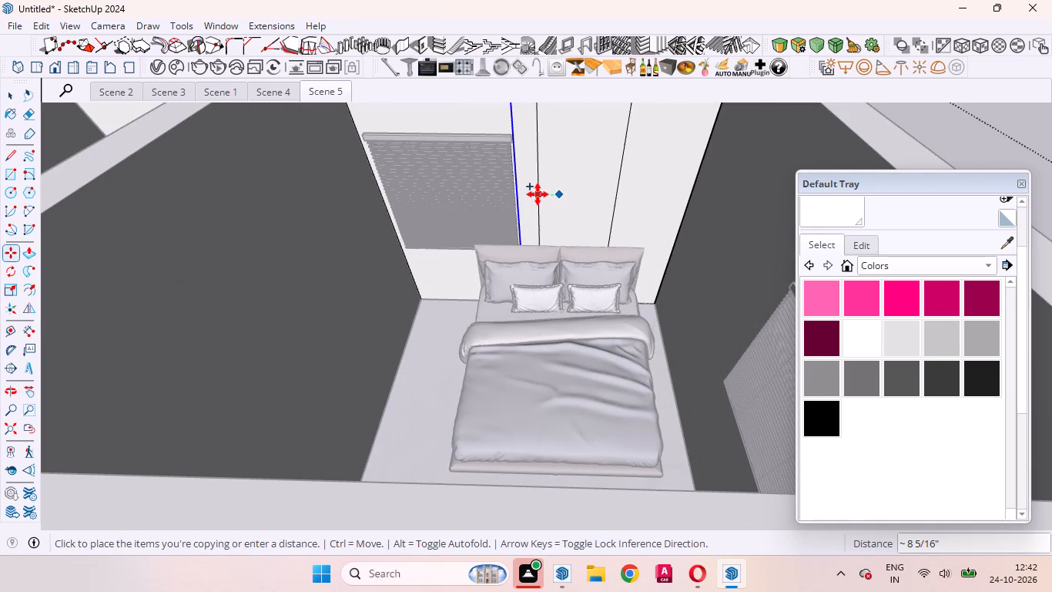
left_click(538, 194)
key("space")
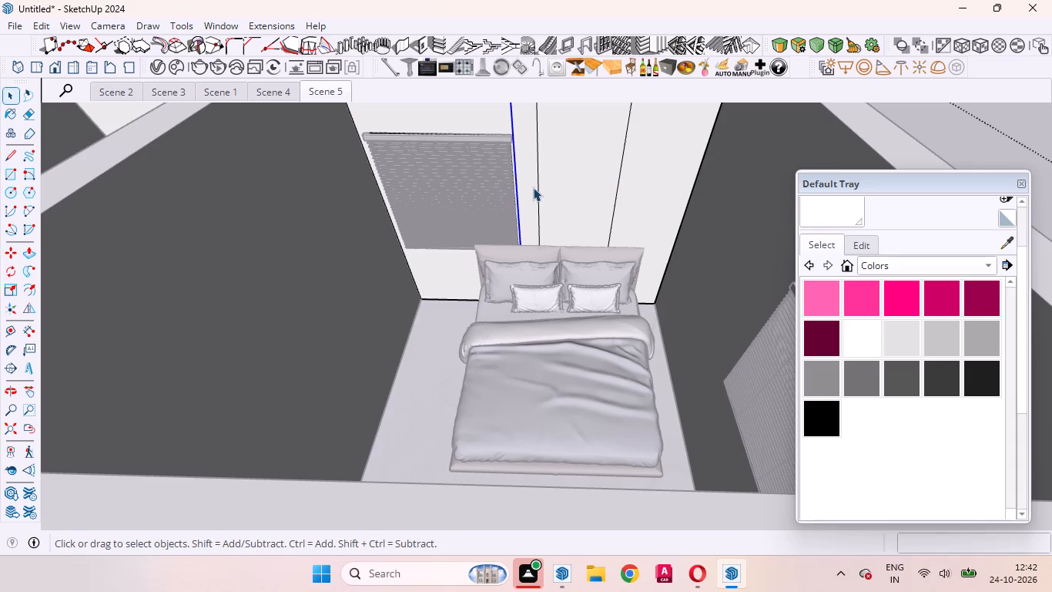
Delete the original dividing edge just next to the copy beside the blinds.
left_click(533, 187)
left_click(540, 187)
key("Delete")
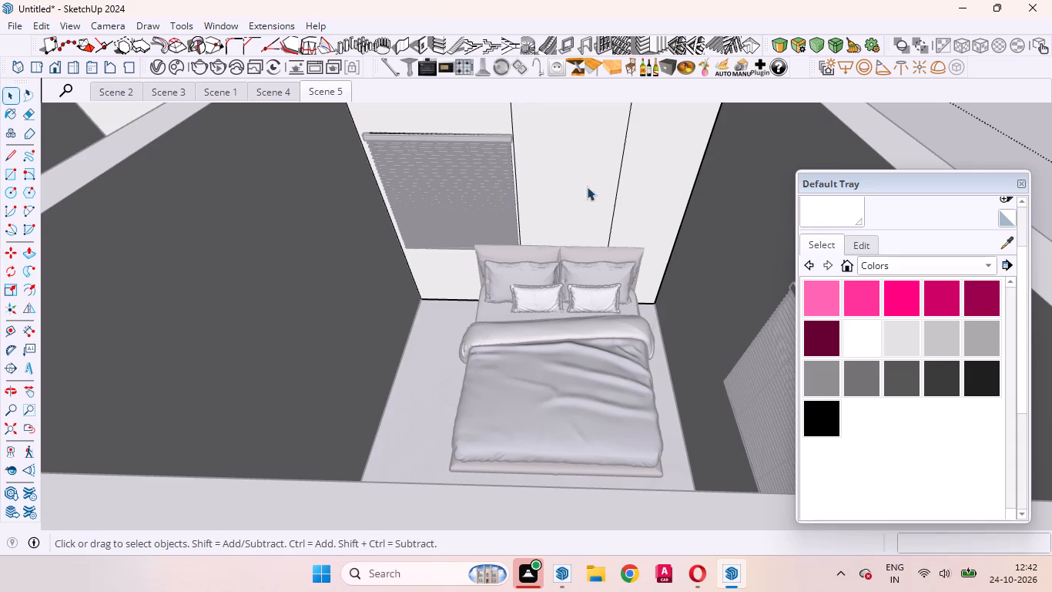
Copy the dividing edge nearer the outer corner 12 mm towards the blinds to form a narrow vertical strip.
scroll(601, 188, "down", 8)
scroll(605, 178, "up", 7)
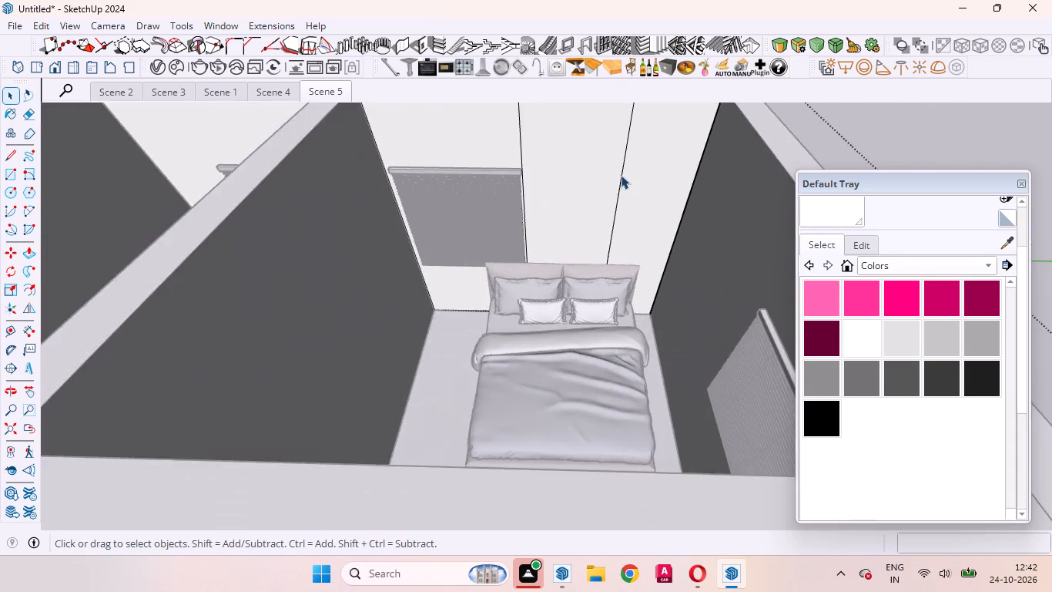
scroll(621, 175, "up", 3)
middle_click_drag(632, 226, 608, 226)
scroll(616, 217, "up", 4)
left_click(623, 209)
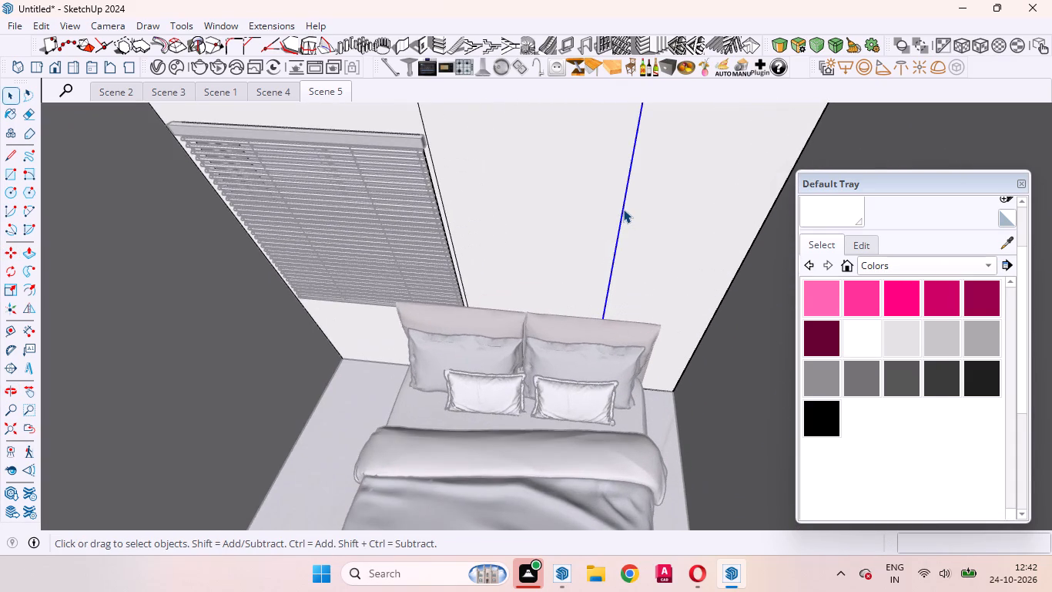
key("m")
left_click(625, 209)
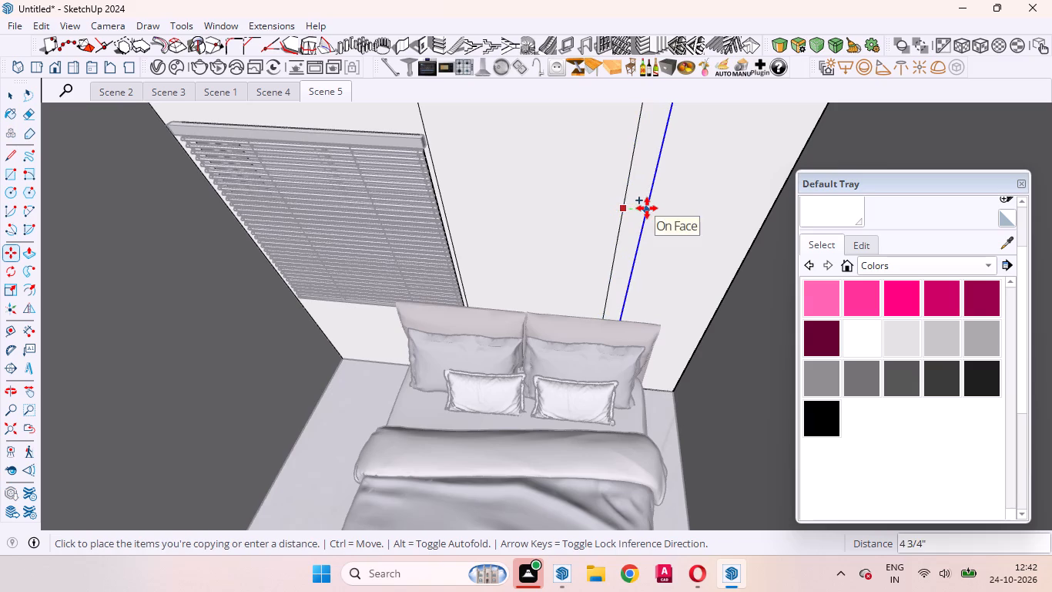
type("18")
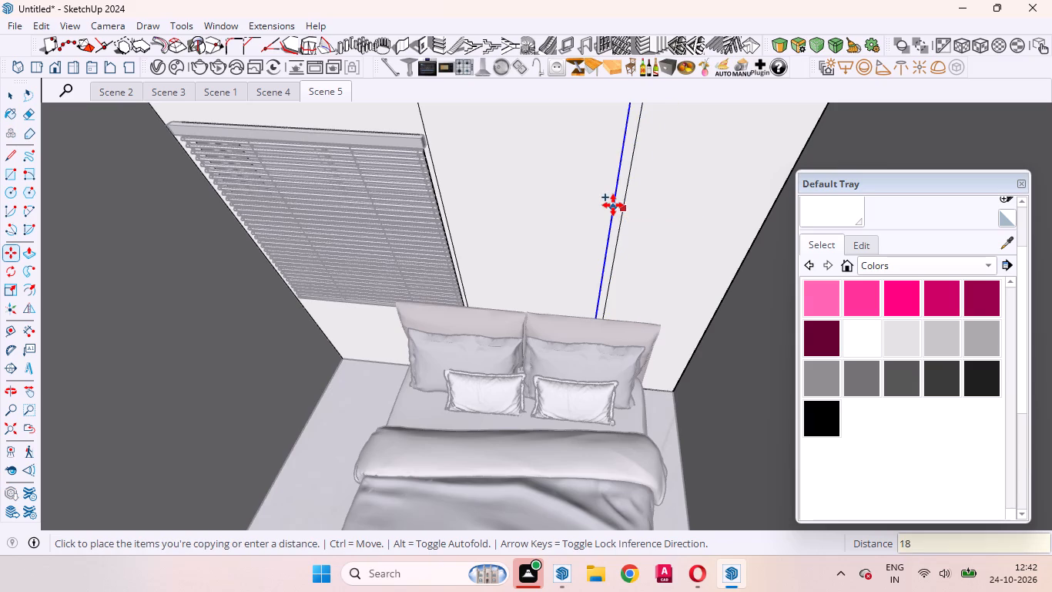
key("BackSpace")
type("2mm")
key("Return")
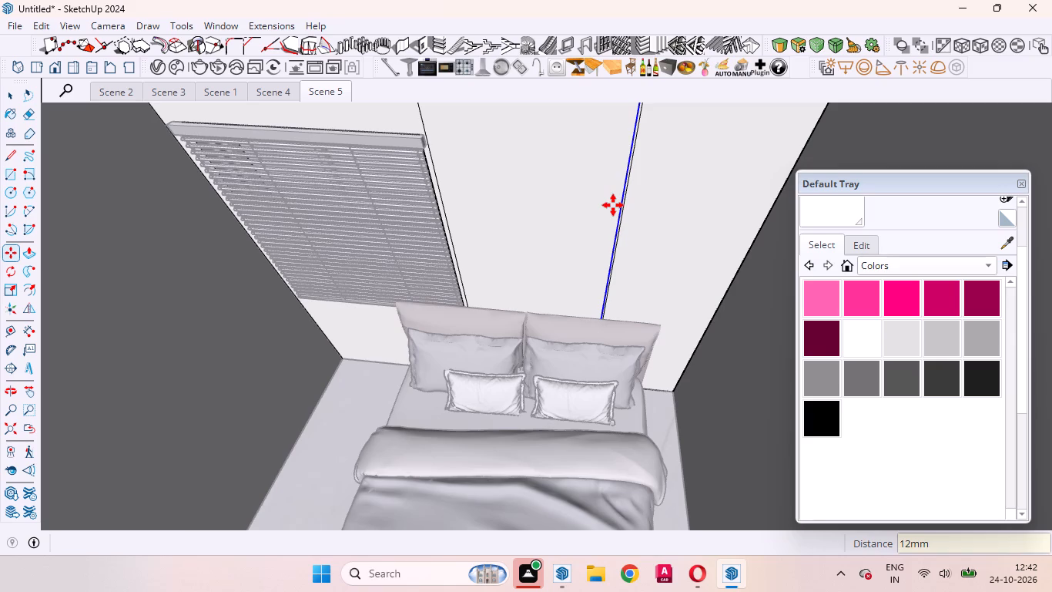
key("space")
Copy the dividing edge beside the blinds 12 mm away from them to form a second narrow strip.
left_click(434, 174)
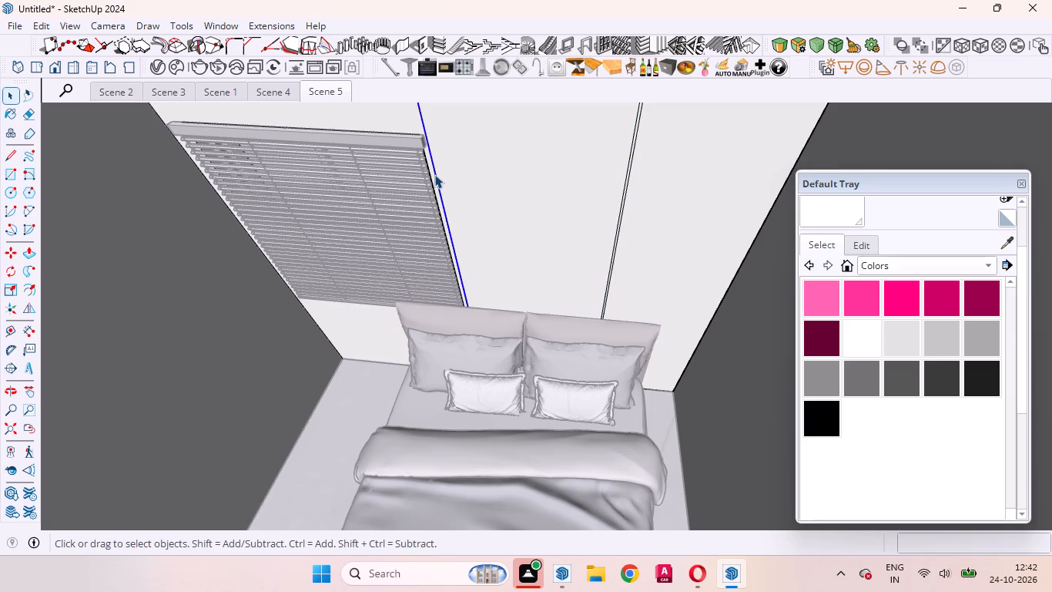
key("m")
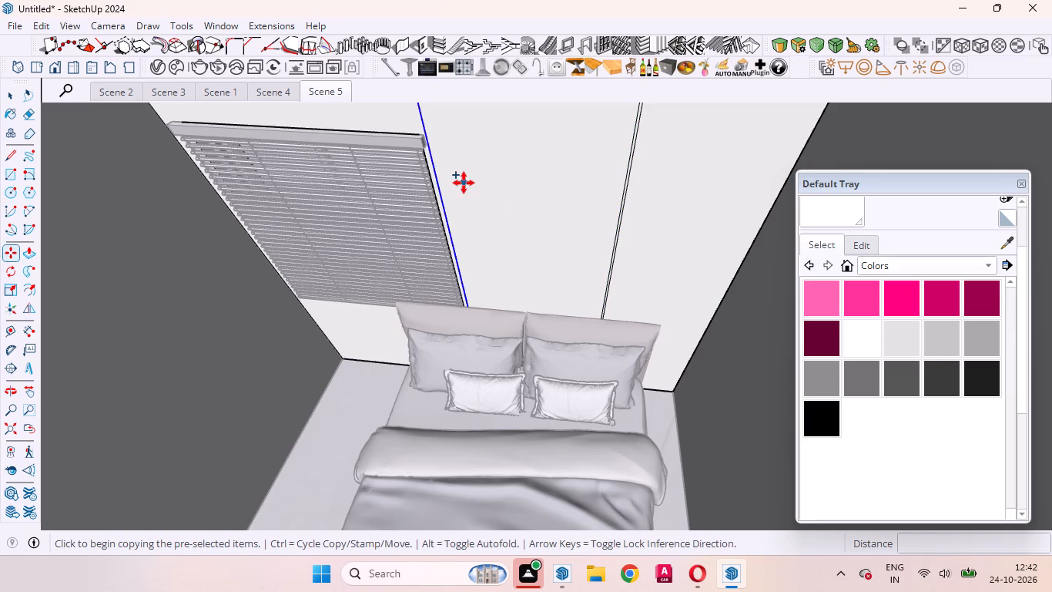
left_click(464, 183)
type("12mm")
key("Return")
key("space")
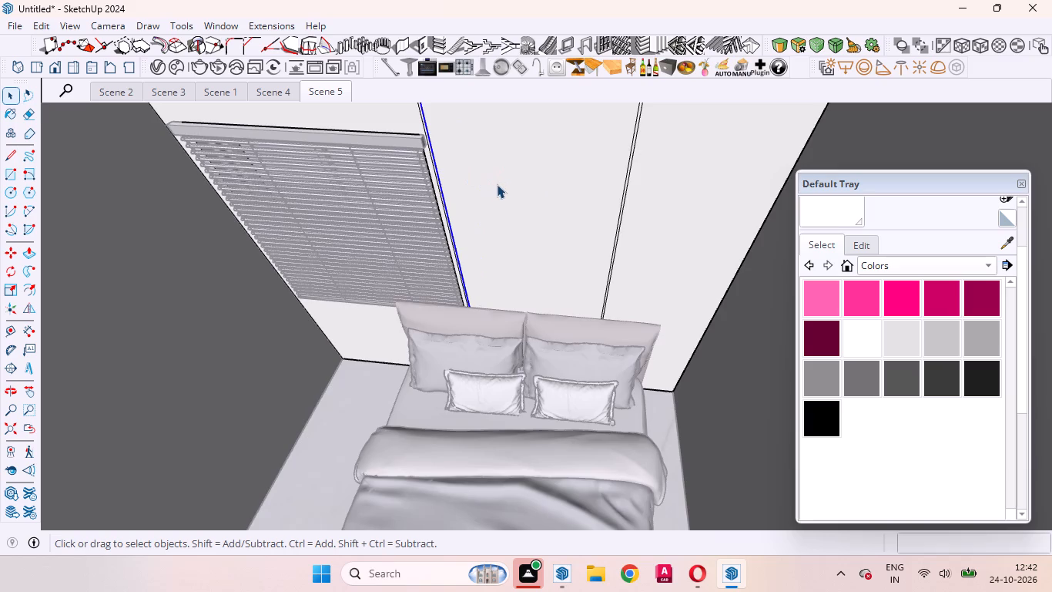
Push/Pull the wall's middle panel out 12 mm and repeat it on the outer-corner and blinds-side panels, leaving the narrow strips.
scroll(579, 217, "down", 4)
middle_click_drag(583, 235, 641, 284)
scroll(647, 286, "down", 8)
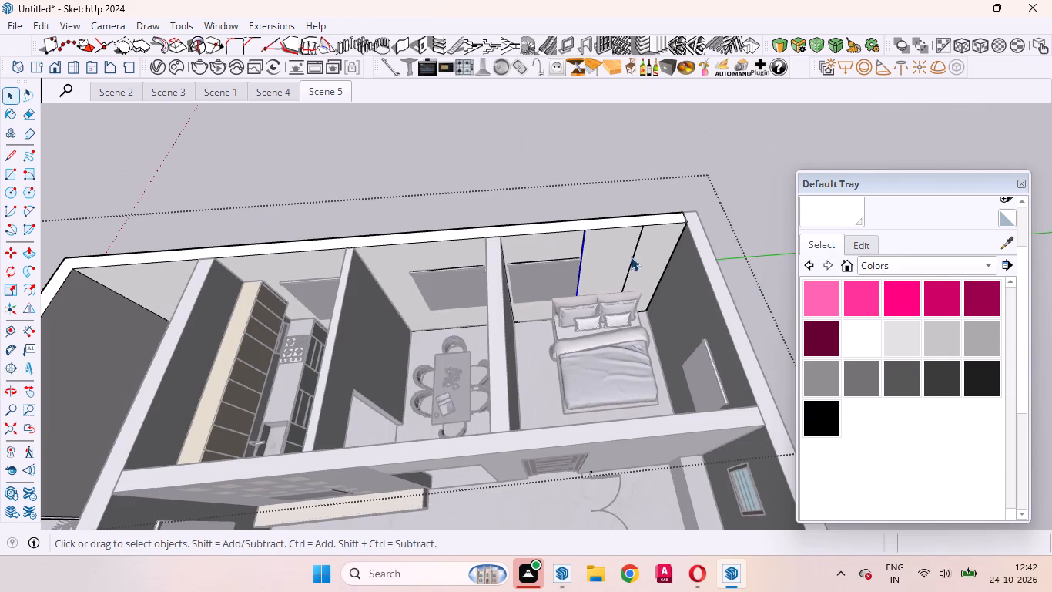
left_click(615, 248)
key("p")
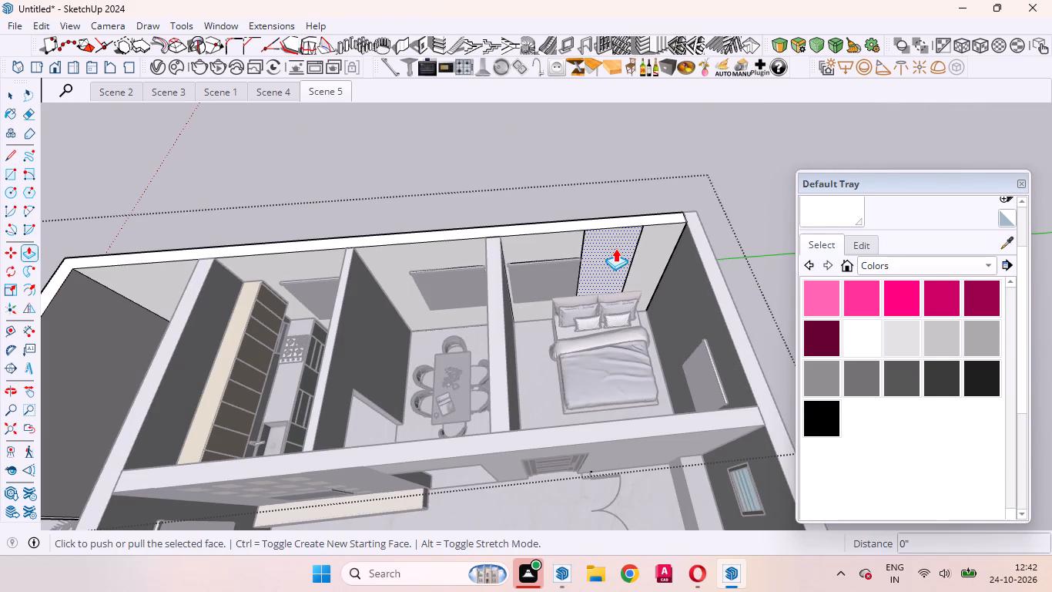
left_click(615, 248)
key("1")
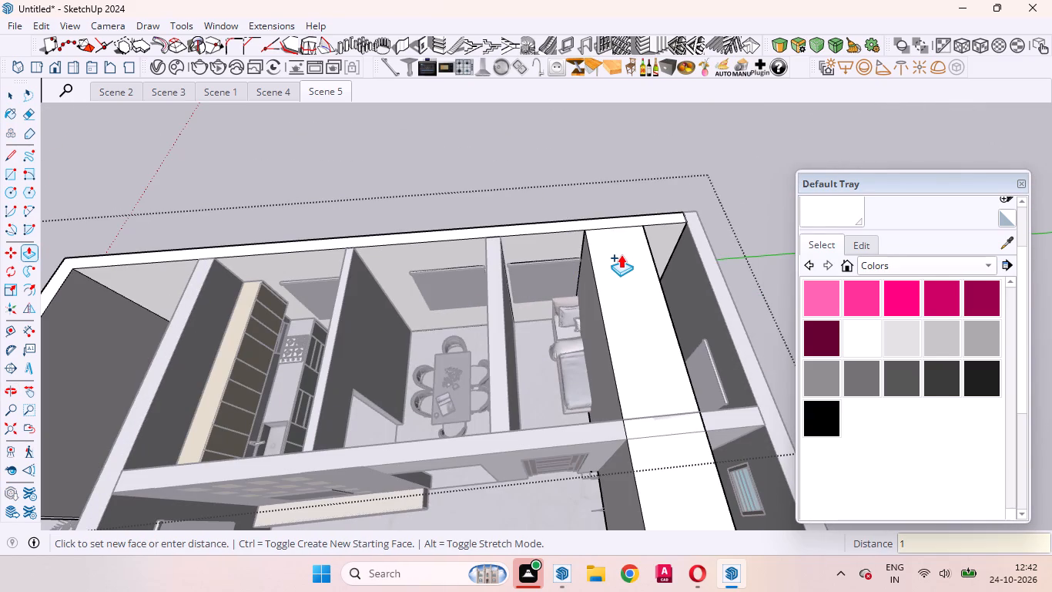
type("2mm")
key("Return")
double_click(658, 247)
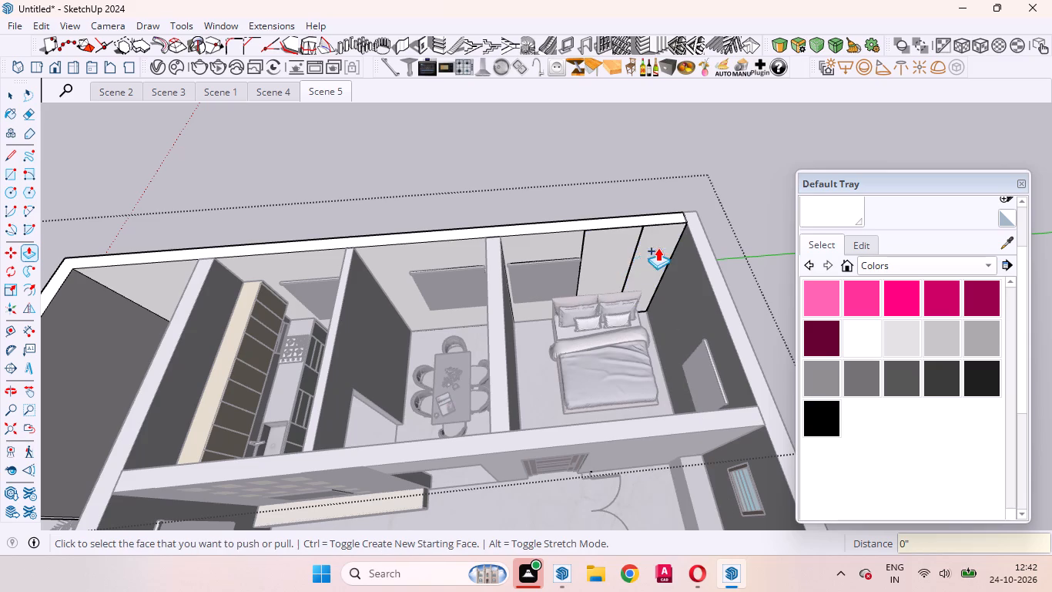
double_click(566, 250)
key("space")
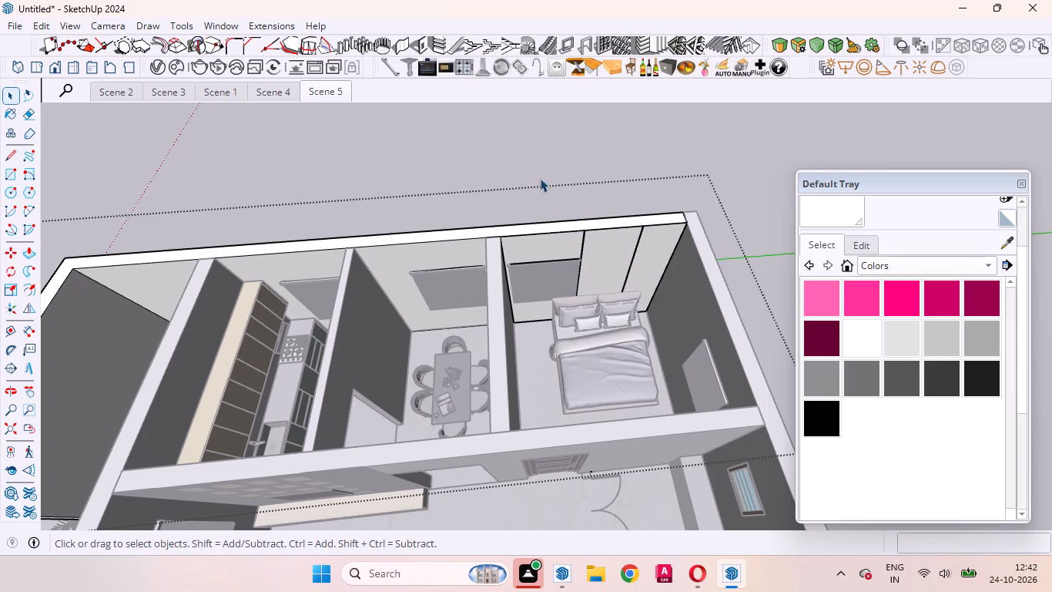
left_click(540, 178)
Reopen the wall group and repeat the last Push/Pull on the narrow strip between the middle and outer-corner panels.
scroll(585, 263, "up", 15)
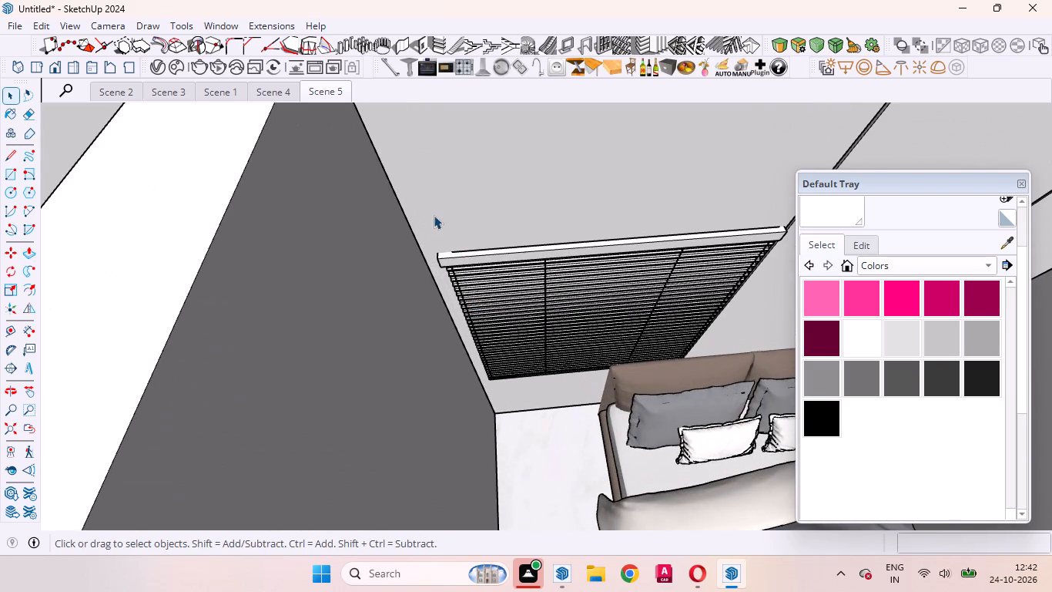
scroll(420, 228, "down", 9)
middle_click_drag(518, 233, 409, 126)
scroll(598, 173, "up", 4)
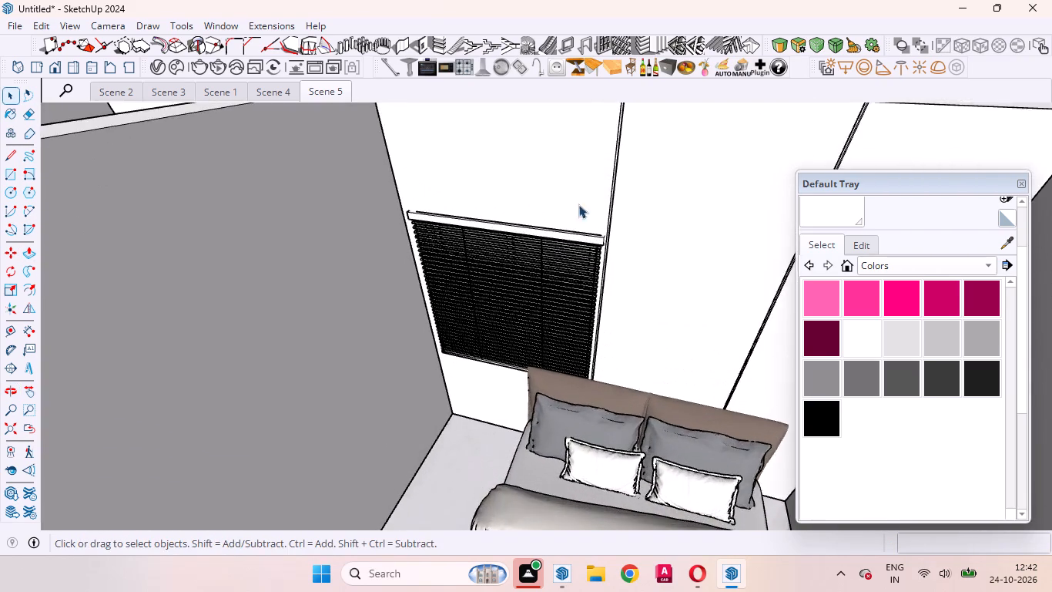
scroll(461, 207, "down", 8)
scroll(653, 140, "up", 18)
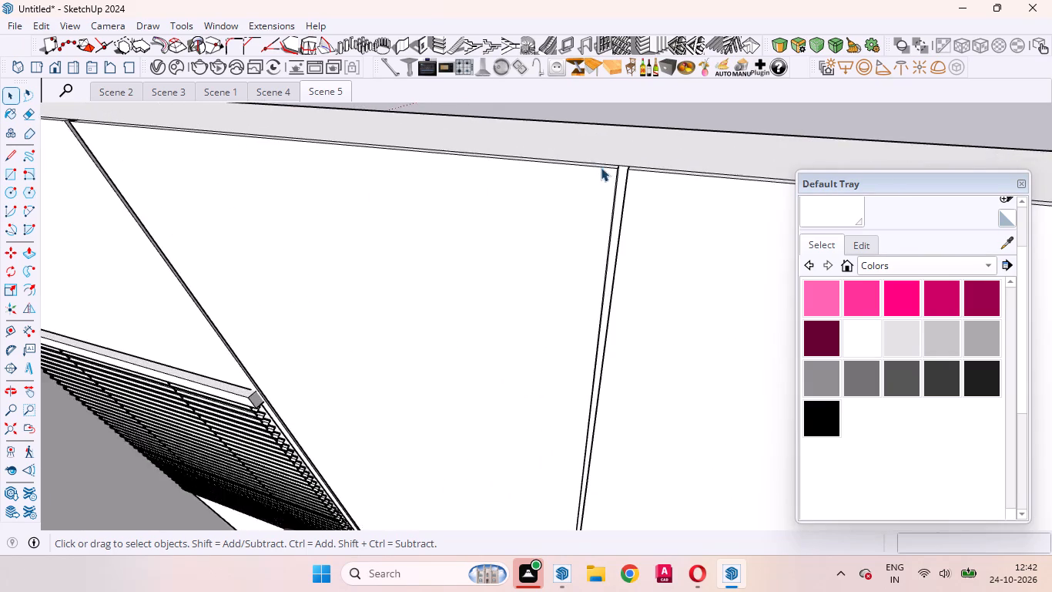
scroll(601, 167, "up", 5)
middle_click_drag(605, 175, 631, 227)
scroll(633, 180, "up", 8)
left_click(612, 167)
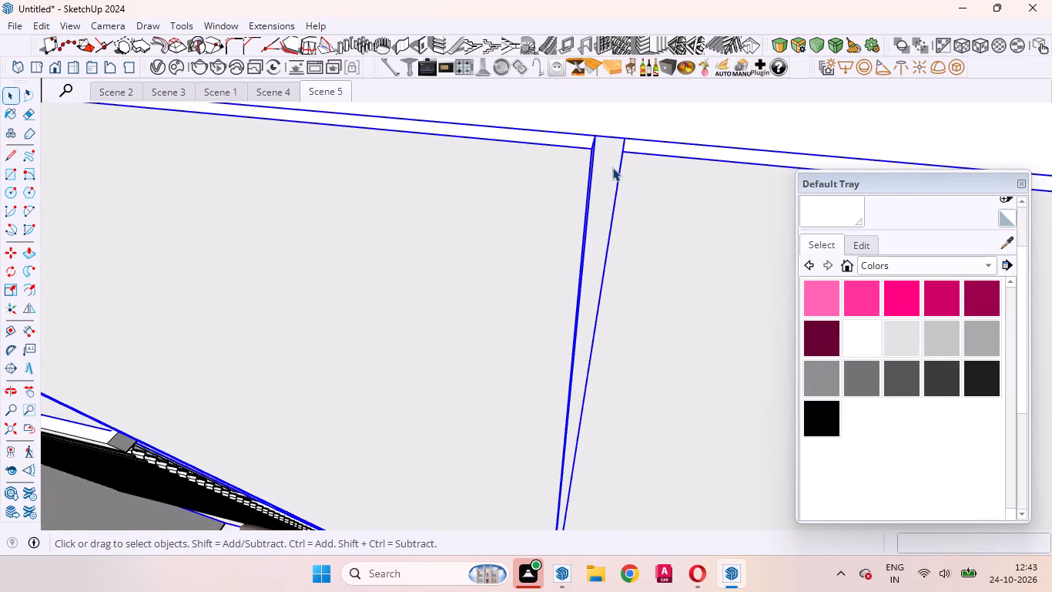
triple_click(612, 167)
left_click(605, 180)
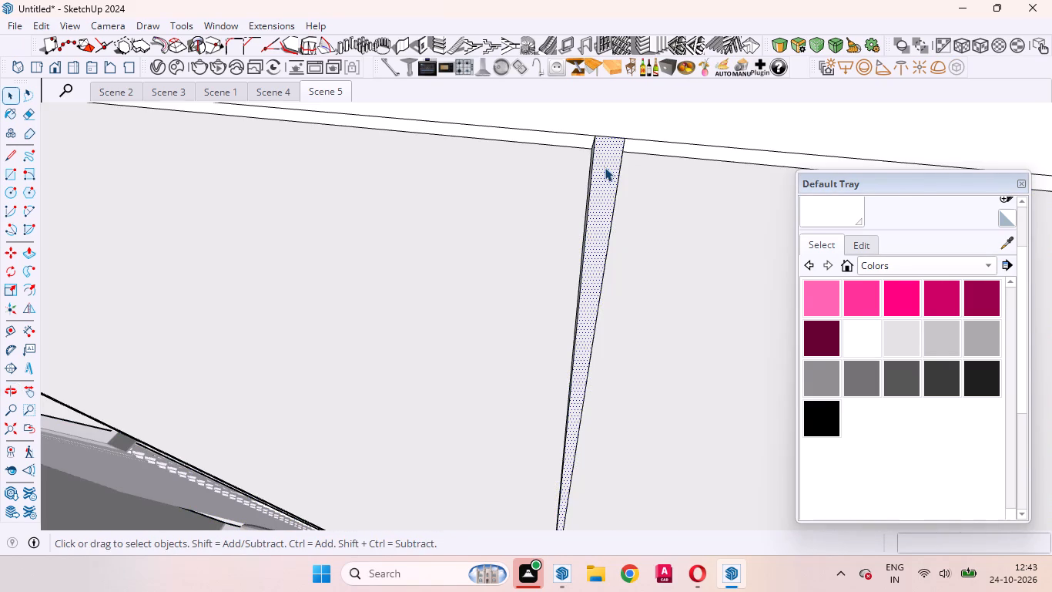
key("p")
double_click(605, 167)
scroll(650, 168, "down", 20)
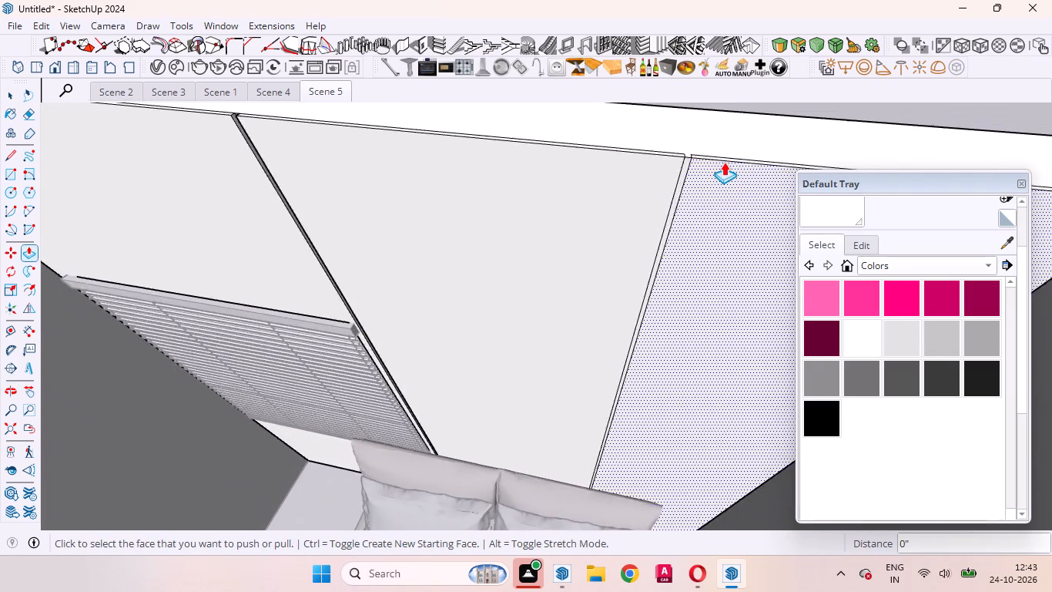
scroll(724, 162, "down", 5)
scroll(445, 186, "up", 4)
scroll(583, 261, "down", 9)
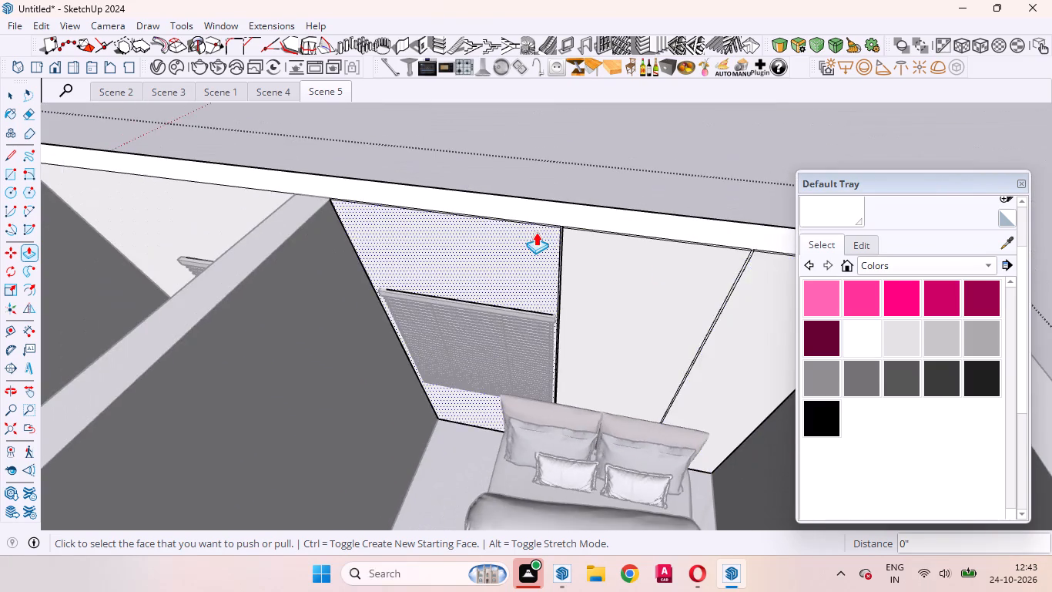
Repeat the last Push/Pull on the narrow strip between the blinds-side and middle panels.
middle_click_drag(536, 231, 647, 225)
scroll(608, 218, "up", 20)
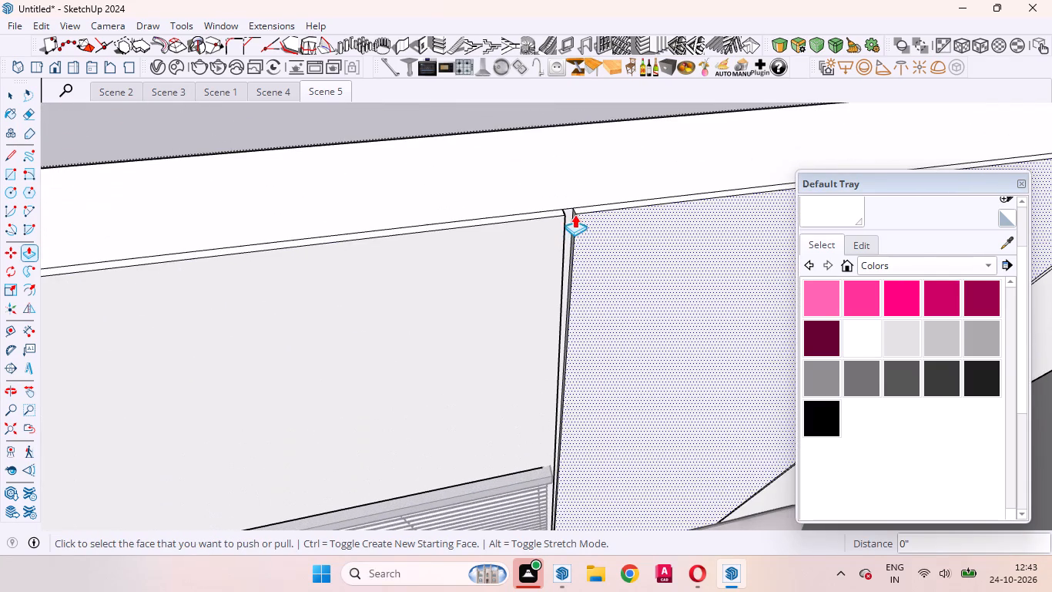
scroll(575, 214, "up", 11)
scroll(625, 150, "up", 6)
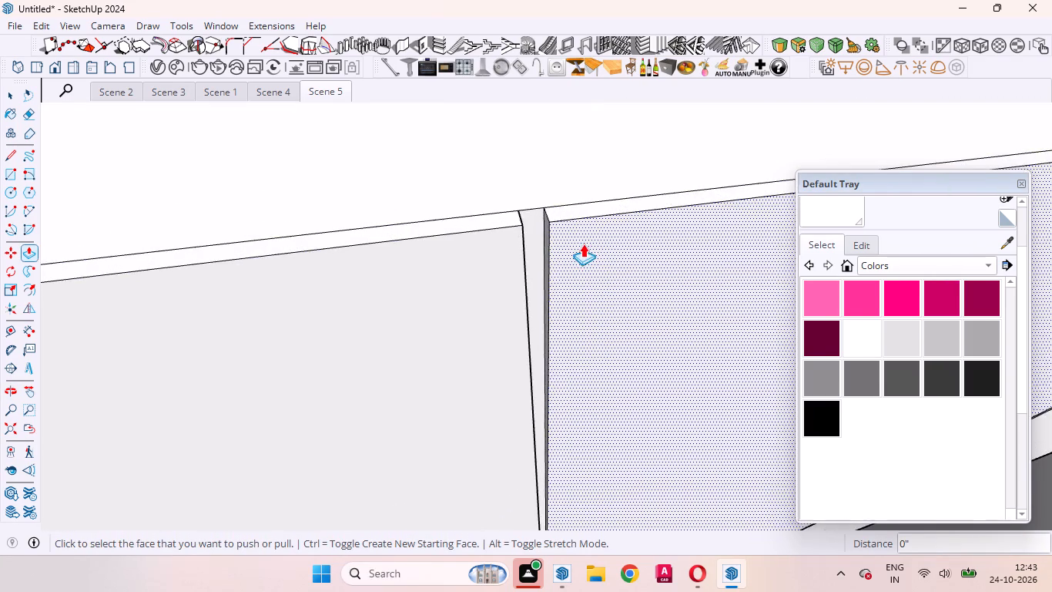
scroll(583, 244, "up", 4)
double_click(516, 239)
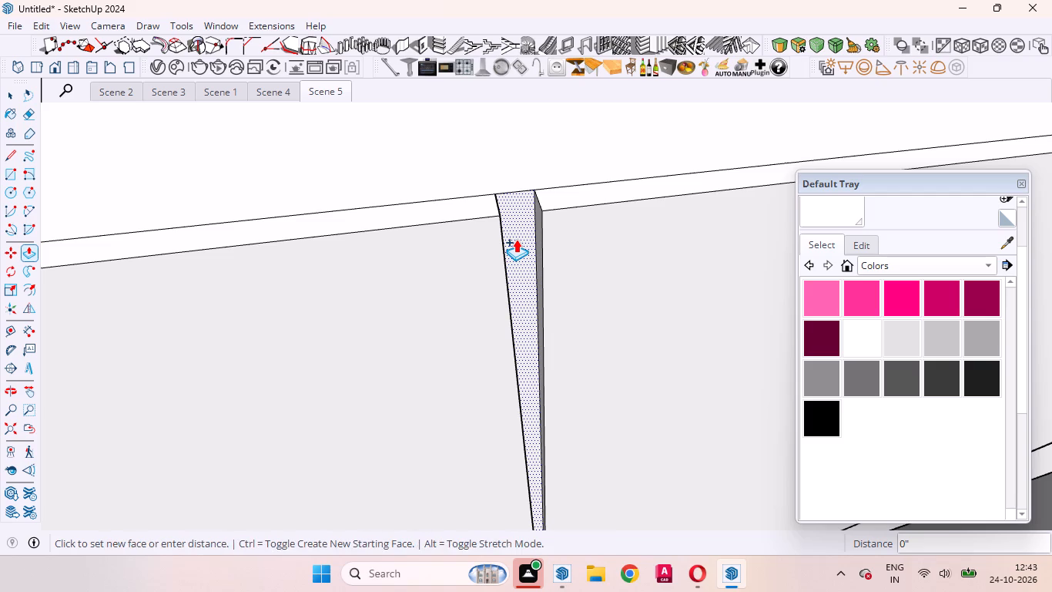
Push/Pull the top of the narrow strip beside the outer-corner panel by 2 9/16", and adjust its short upper face by about 1/2".
scroll(517, 267, "down", 20)
scroll(517, 267, "down", 3)
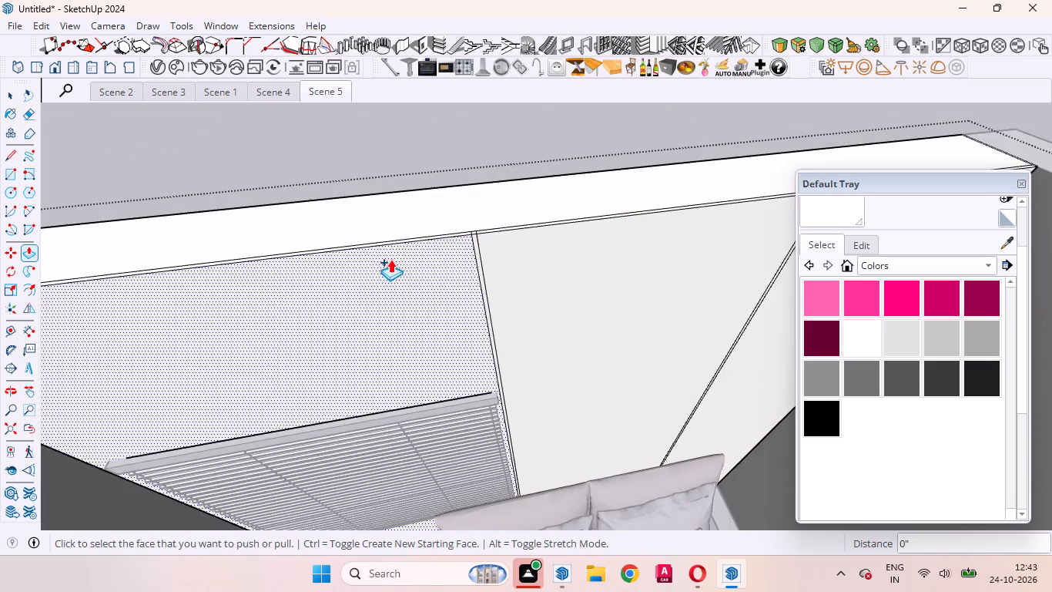
scroll(390, 259, "down", 9)
left_click_drag(405, 228, 474, 229)
scroll(507, 230, "up", 17)
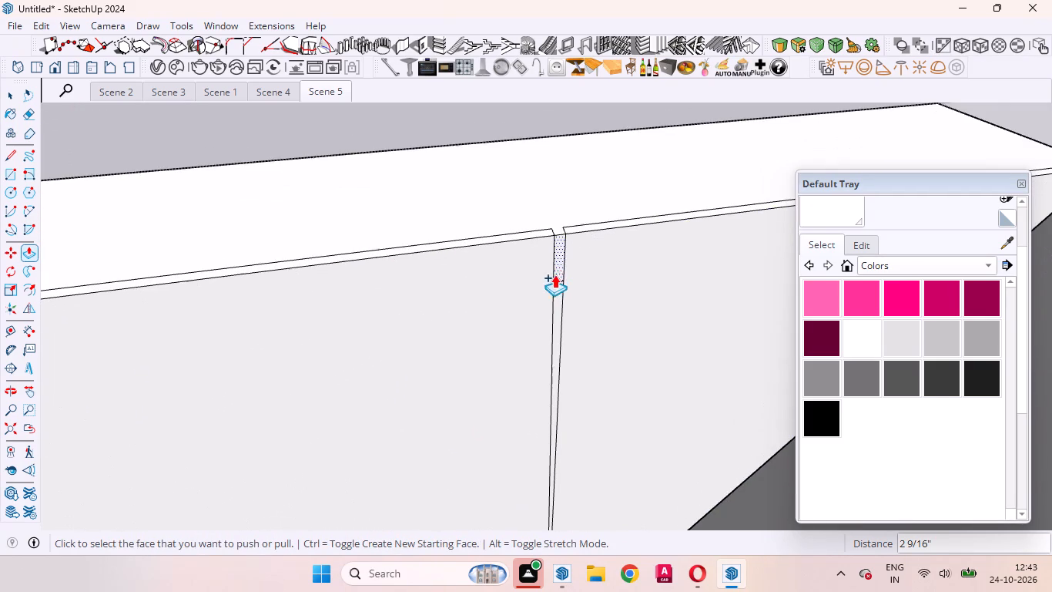
scroll(570, 253, "up", 5)
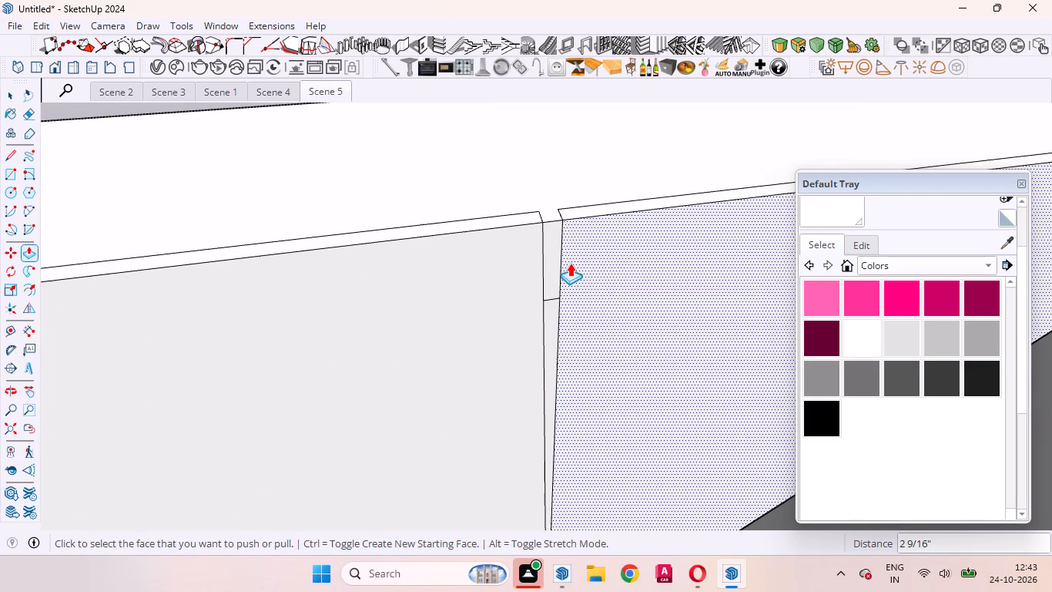
left_click(557, 244)
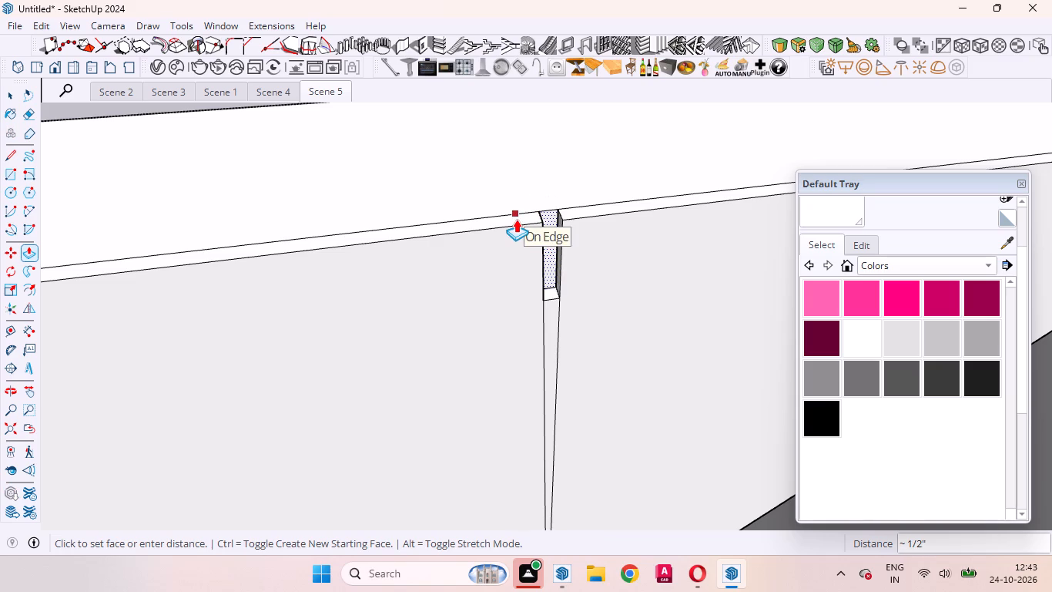
left_click(516, 219)
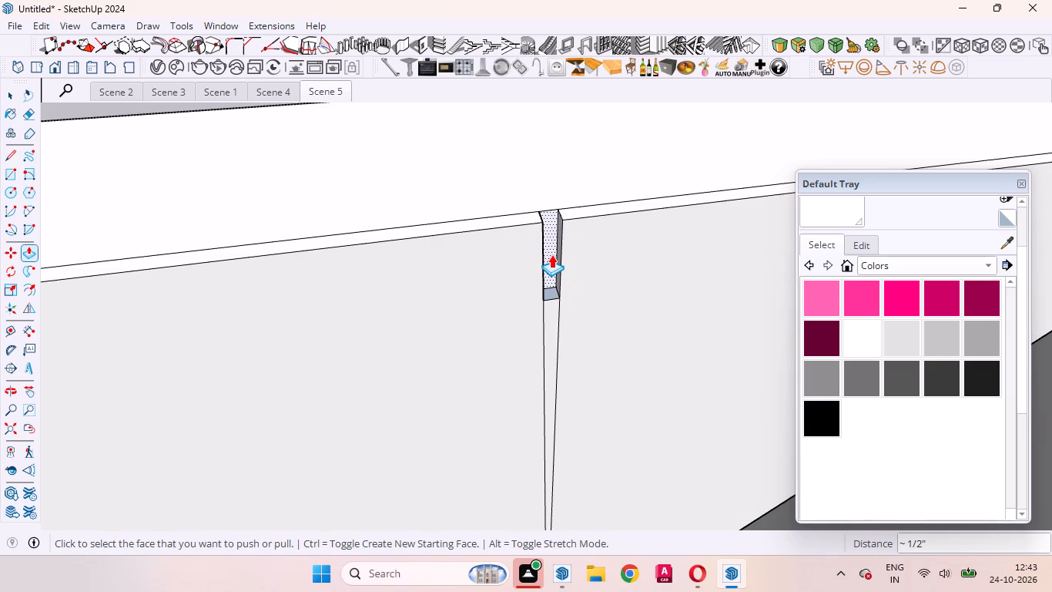
left_click(551, 254)
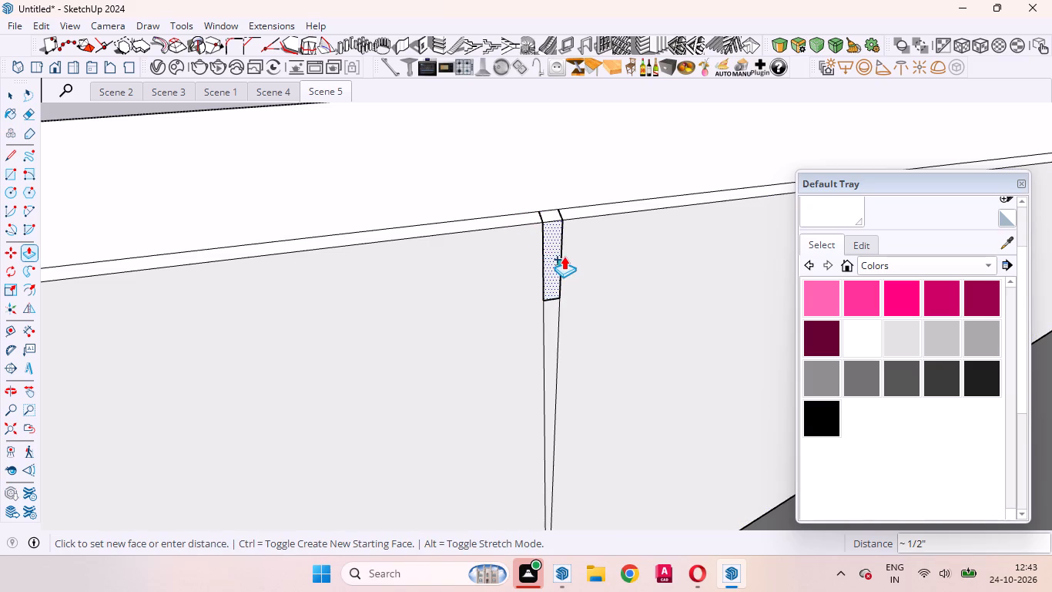
left_click(571, 256)
key("space")
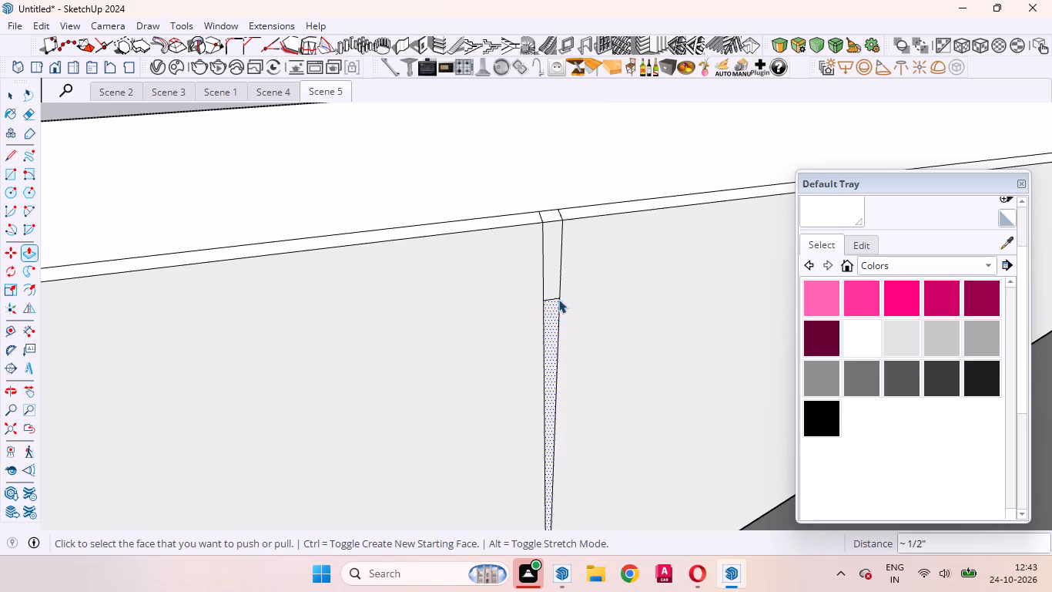
Examine the panelled wall behind the bed from several angles and leave the wall group.
scroll(558, 227, "down", 20)
scroll(558, 227, "down", 4)
middle_click_drag(615, 301, 544, 239)
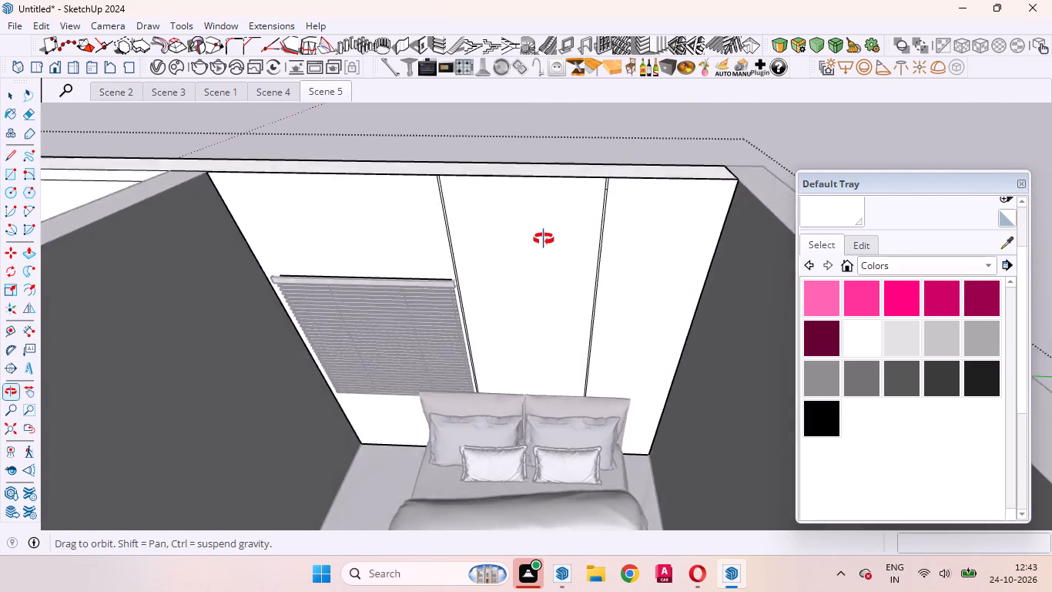
middle_click_drag(544, 239, 595, 165)
scroll(360, 262, "up", 4)
scroll(392, 271, "down", 4)
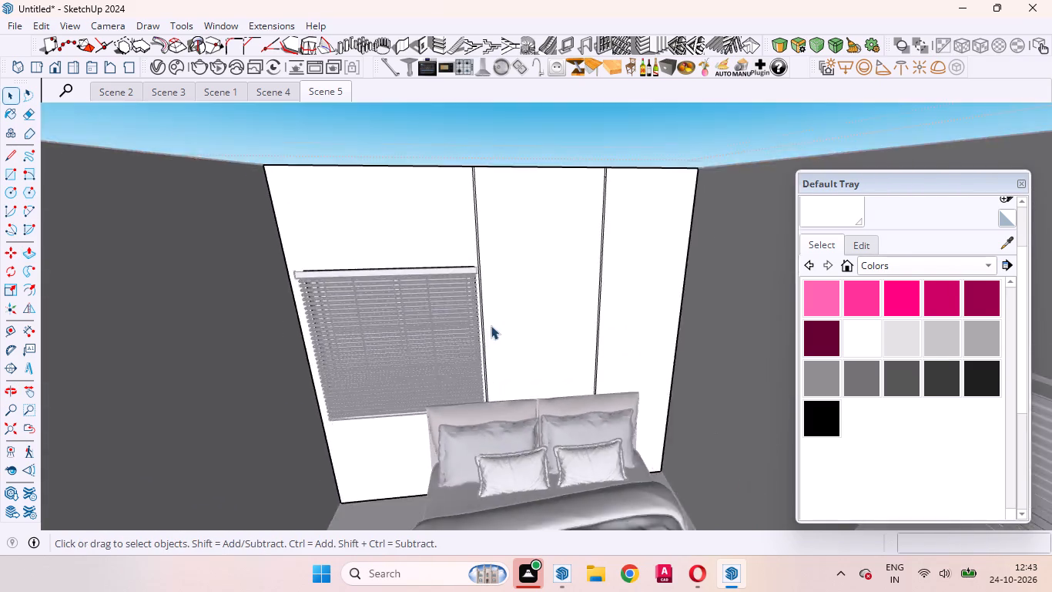
scroll(491, 325, "down", 5)
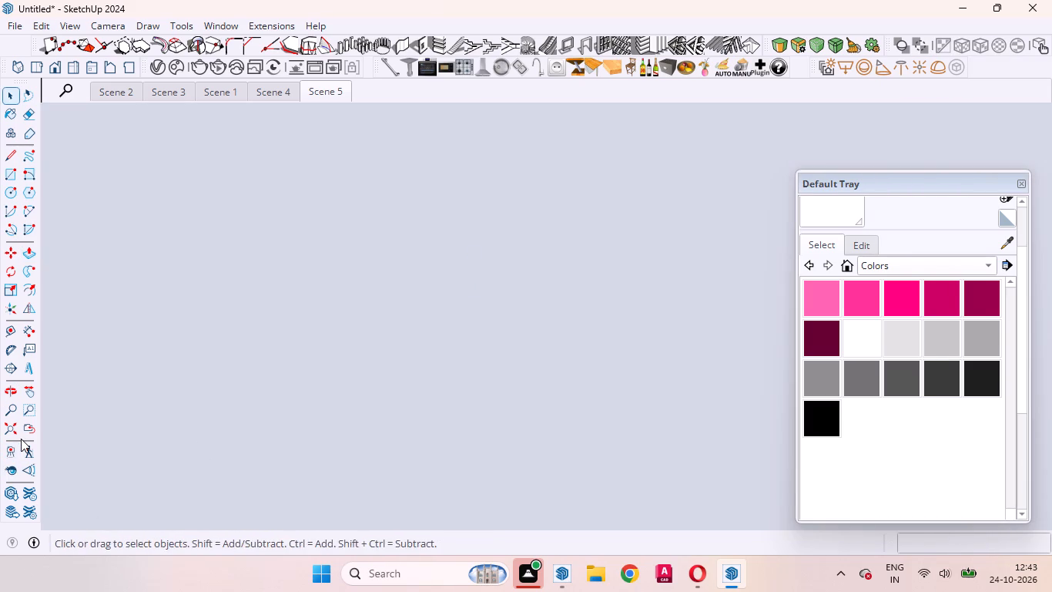
left_click(22, 429)
middle_click_drag(306, 341, 308, 513)
scroll(329, 465, "down", 4)
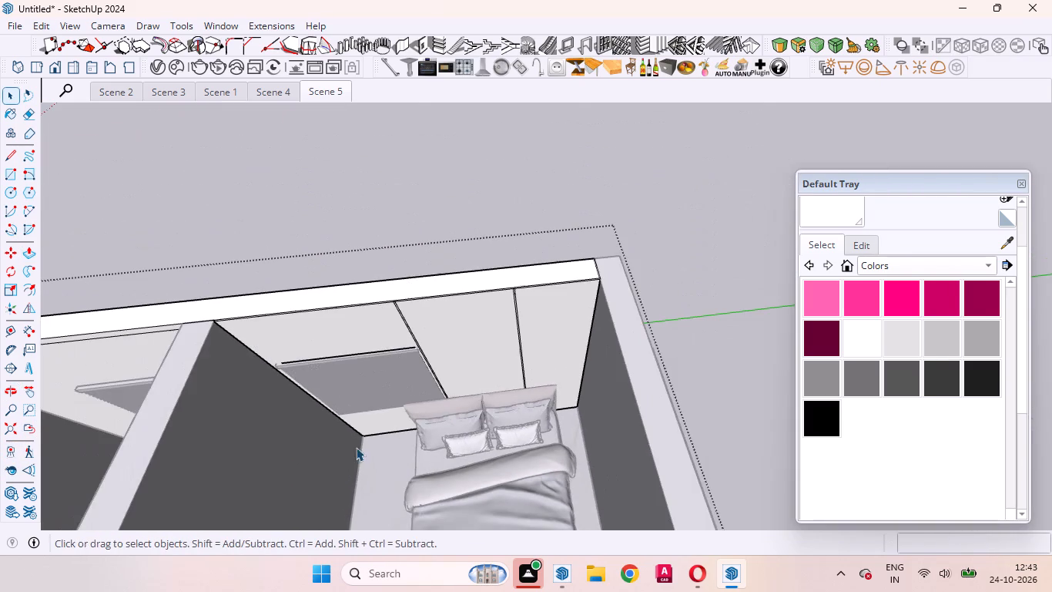
left_click(335, 205)
Move the window blinds about 1/2" out from the raised wall panel.
scroll(343, 339, "up", 16)
middle_click_drag(459, 378, 436, 366)
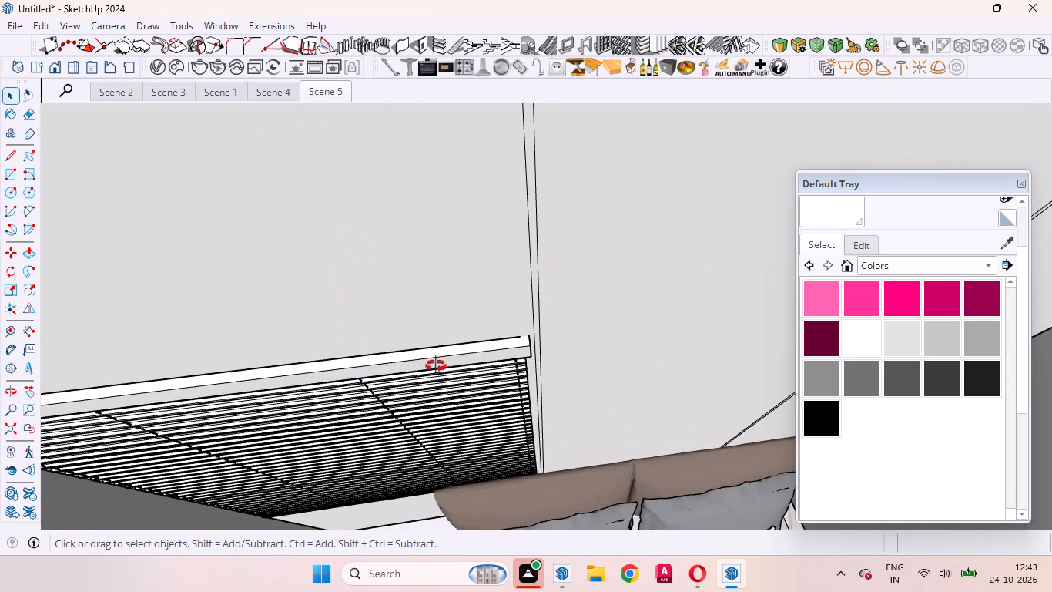
middle_click_drag(436, 366, 326, 263)
scroll(340, 263, "up", 1)
left_click(422, 242)
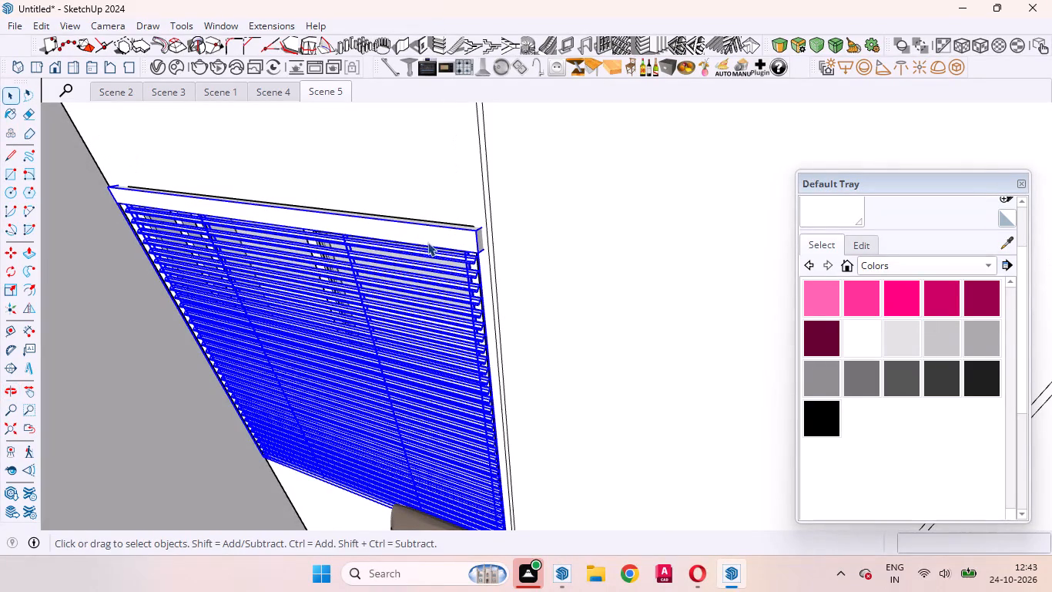
scroll(451, 215, "down", 4)
scroll(463, 200, "up", 3)
left_click(450, 197)
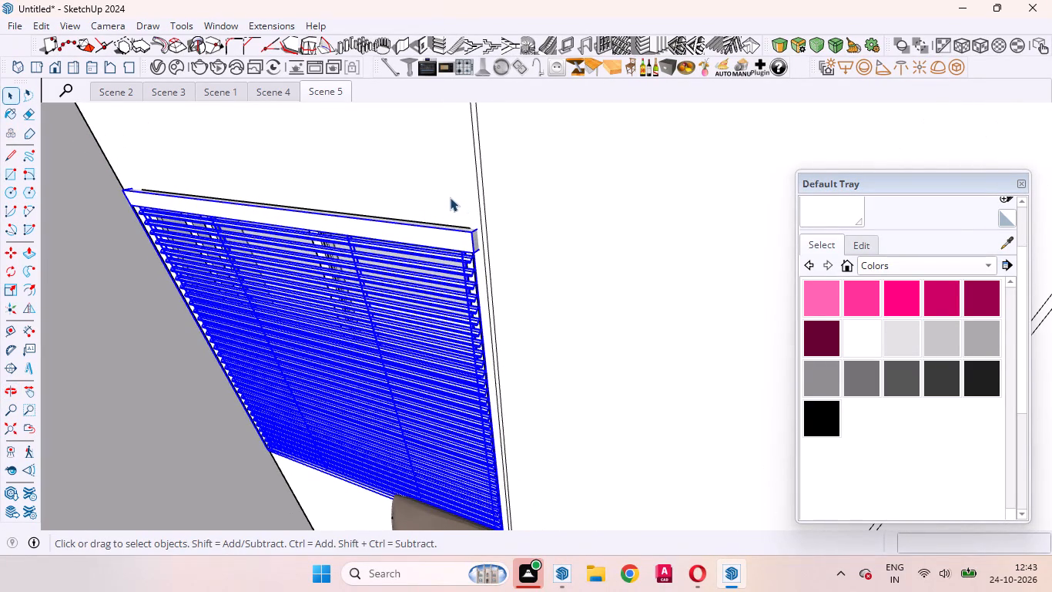
left_click(420, 246)
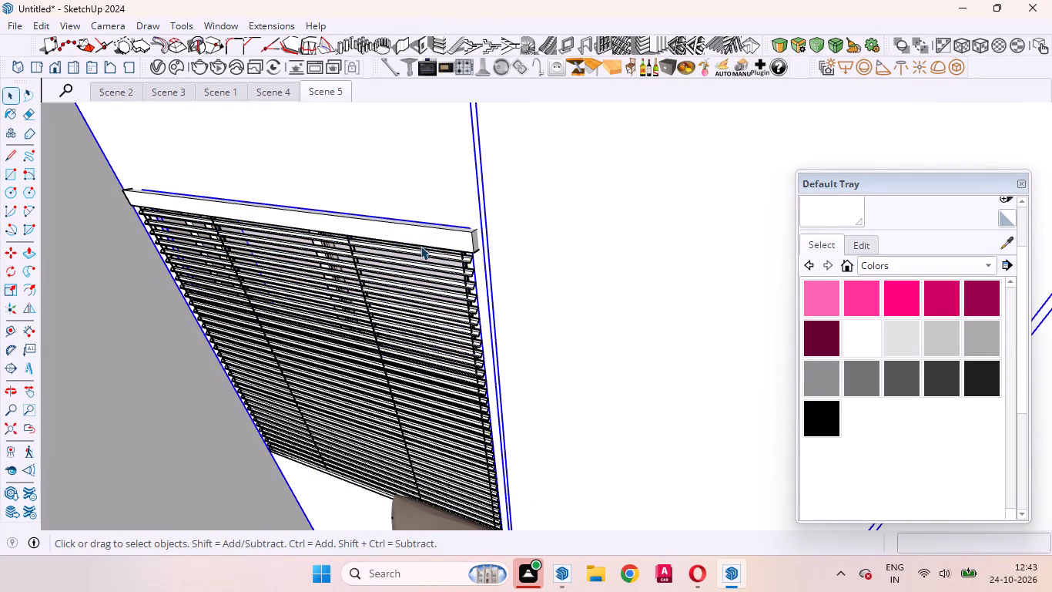
scroll(527, 247, "down", 4)
key("m")
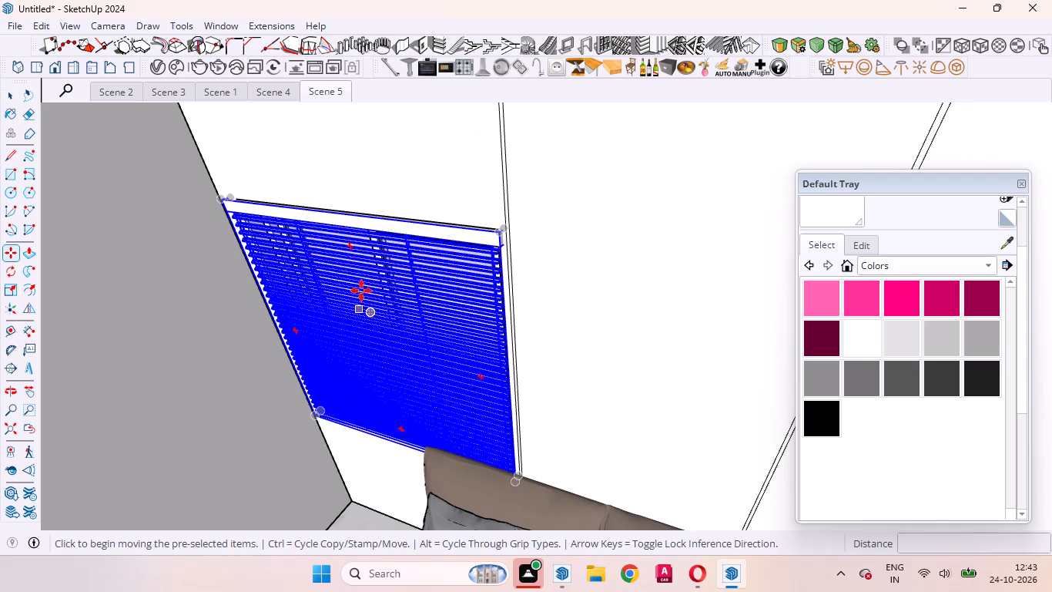
left_click(363, 288)
left_click(360, 289)
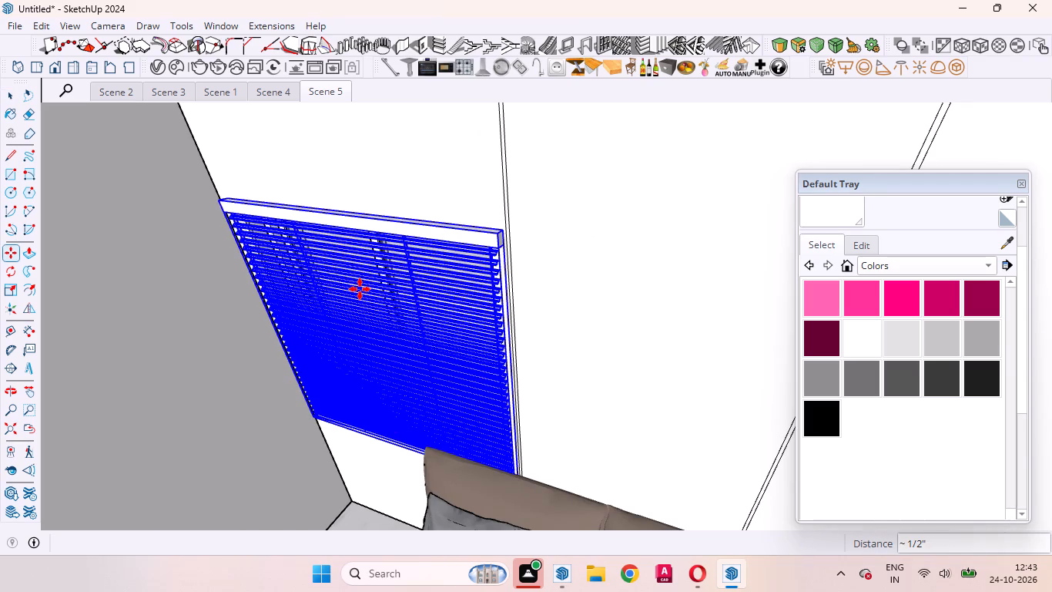
key("space")
left_click(360, 289)
Move the bed about 1 9/16" along the red axis, away from the panelled wall.
scroll(457, 202, "up", 10)
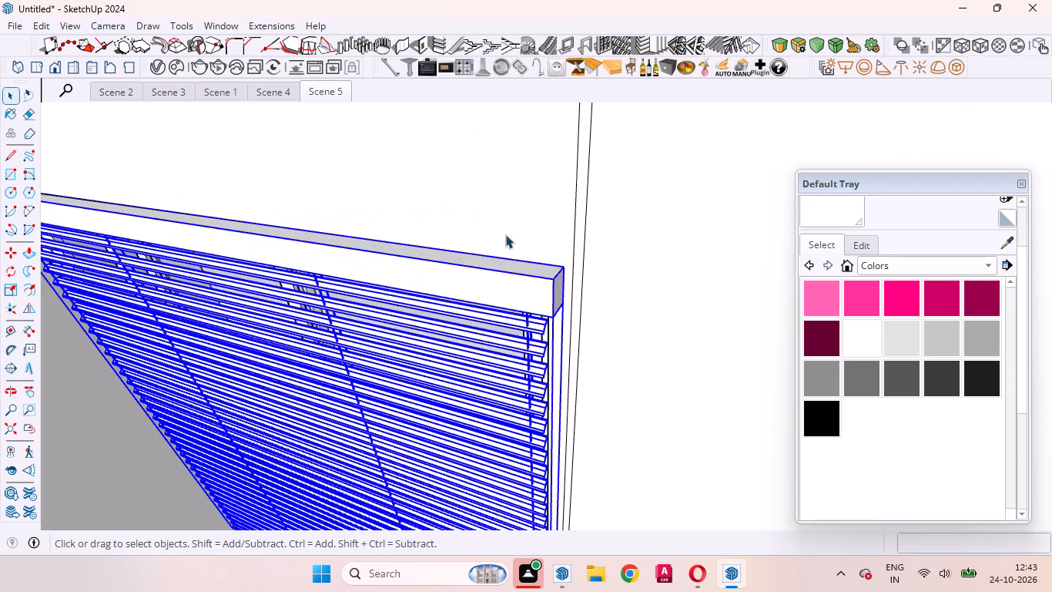
middle_click_drag(501, 267, 611, 337)
scroll(615, 335, "down", 6)
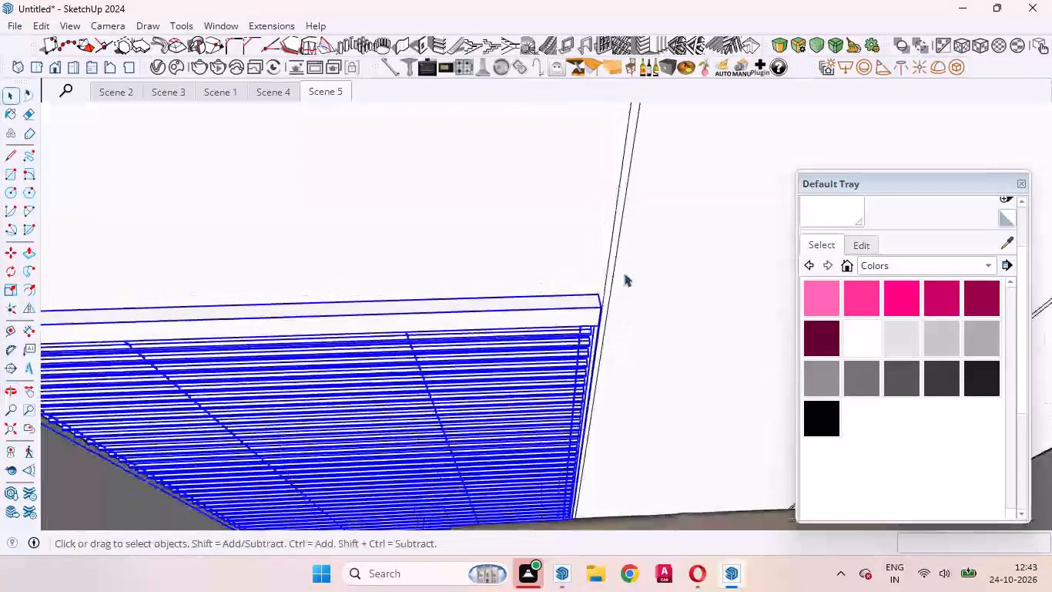
scroll(624, 273, "down", 8)
left_click(618, 447)
scroll(547, 338, "down", 9)
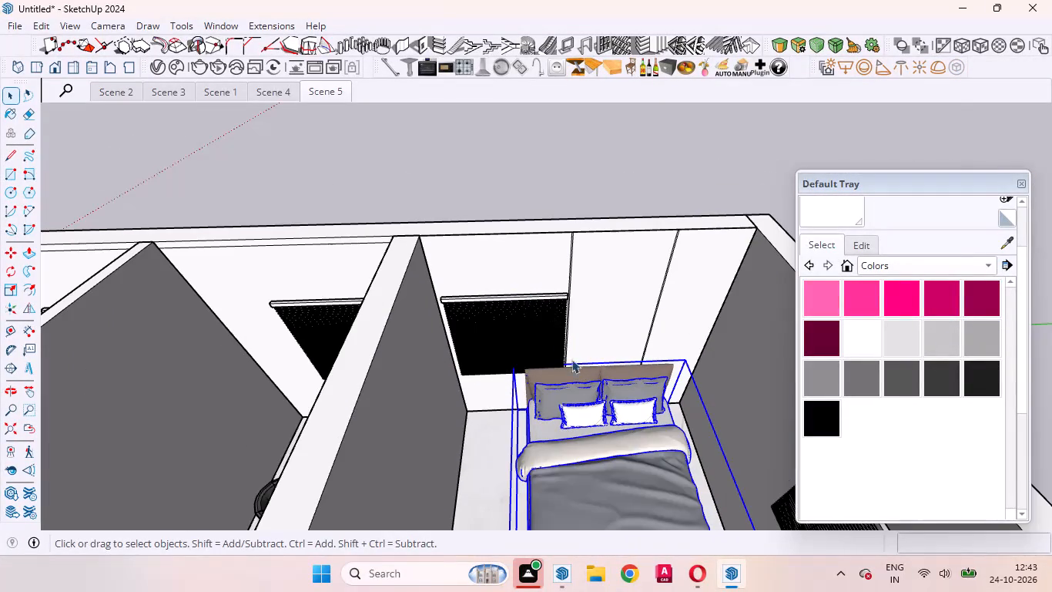
key("m")
left_click(591, 407)
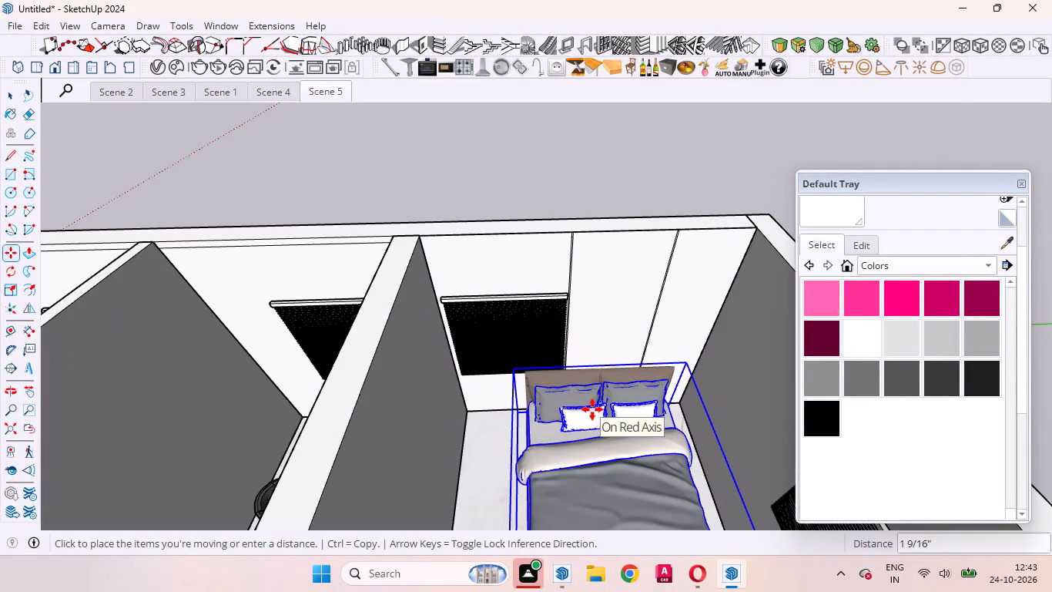
left_click(592, 409)
key("space")
left_click(525, 180)
Examine how the blinds and headboard sit against the raised panels and narrow strips.
scroll(535, 257, "up", 10)
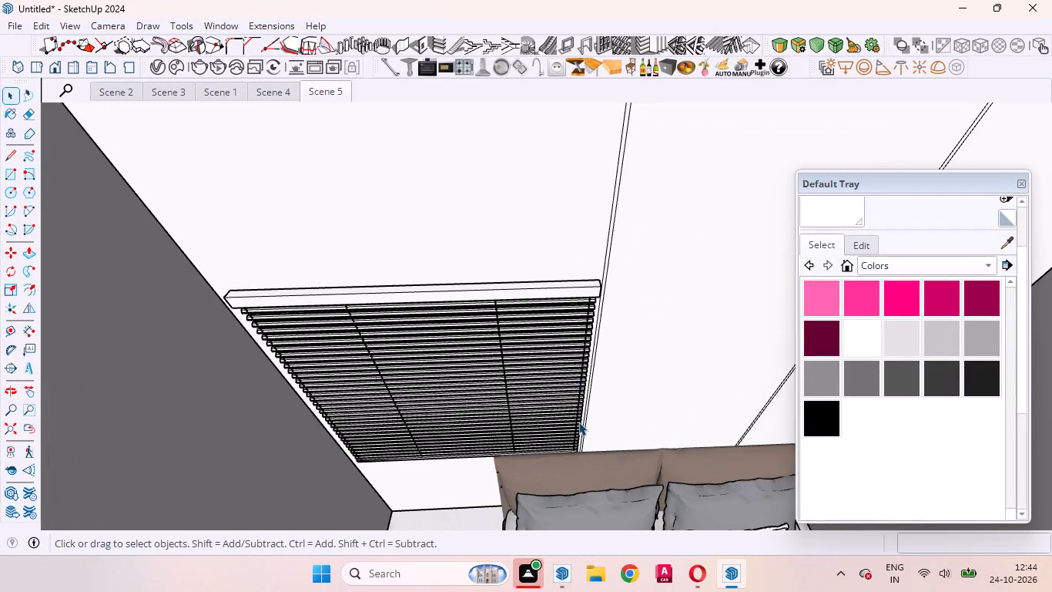
scroll(578, 422, "up", 5)
middle_click_drag(585, 489, 521, 480)
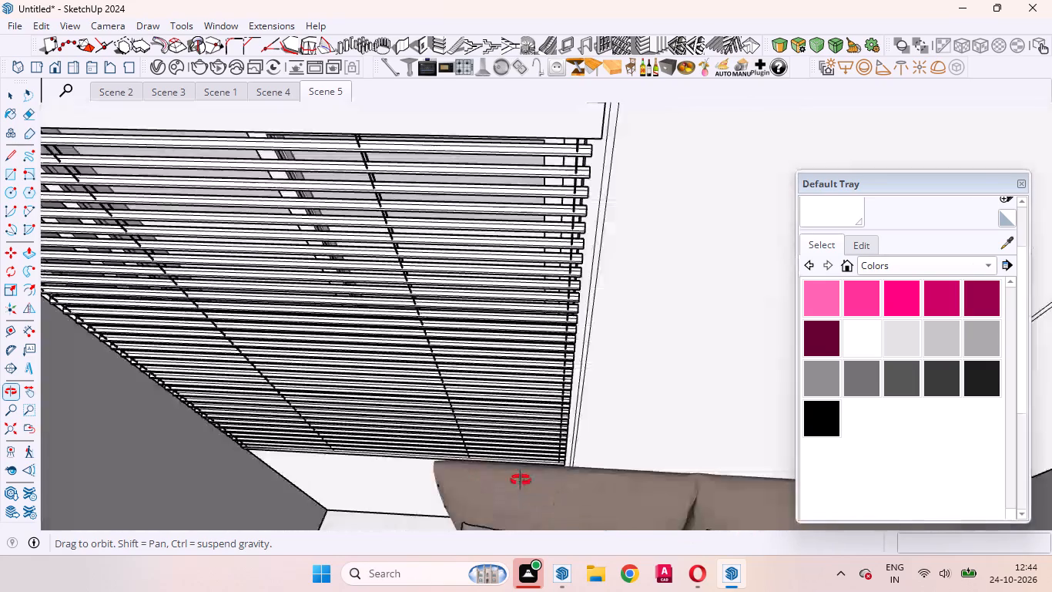
middle_click_drag(521, 480, 660, 351)
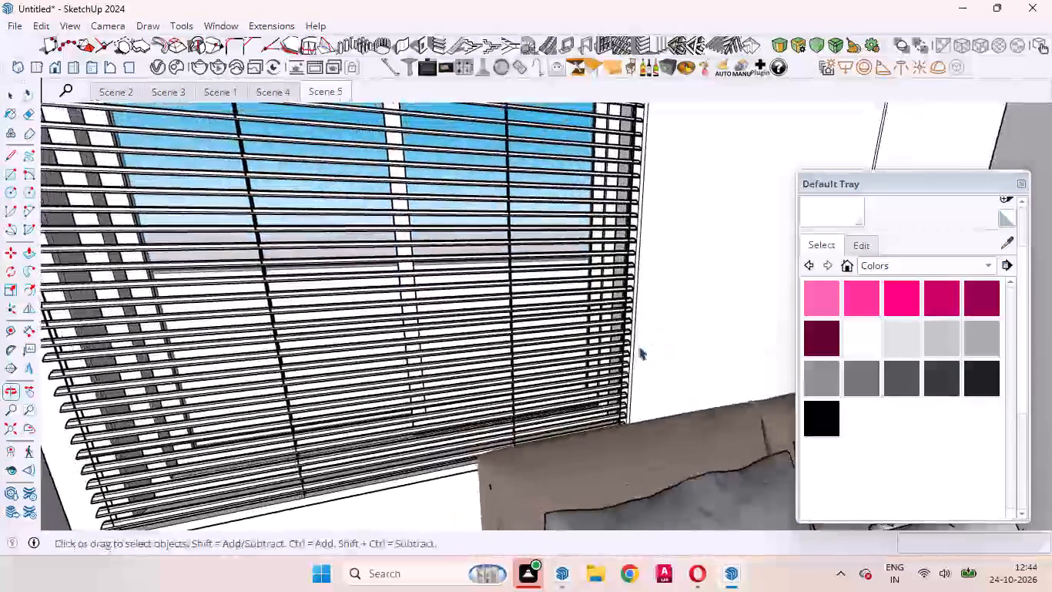
scroll(617, 341, "down", 7)
middle_click_drag(612, 328, 568, 369)
scroll(568, 373, "down", 5)
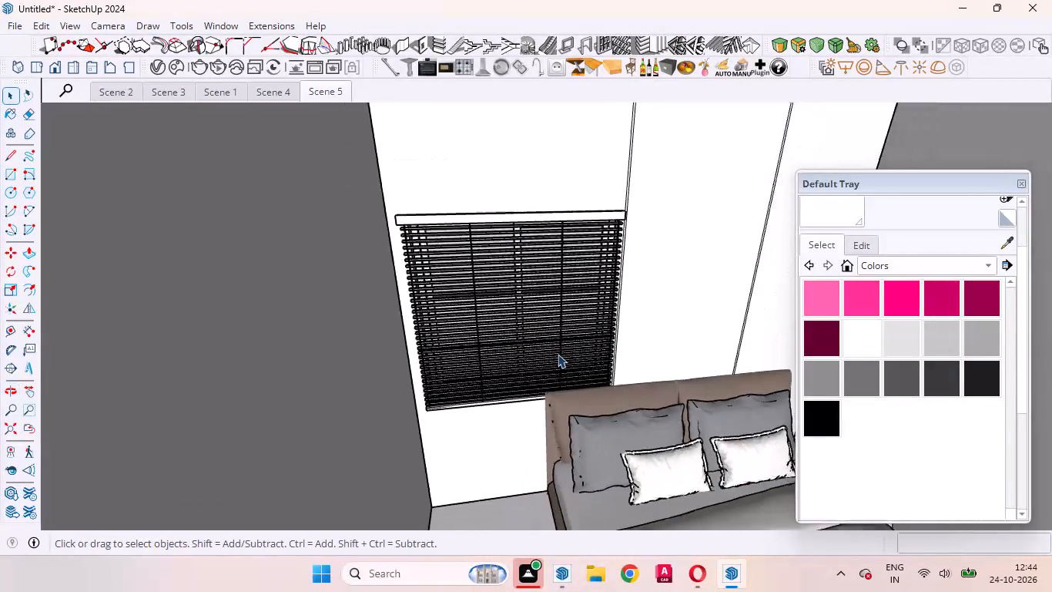
scroll(558, 354, "down", 9)
left_click(566, 233)
scroll(568, 269, "up", 12)
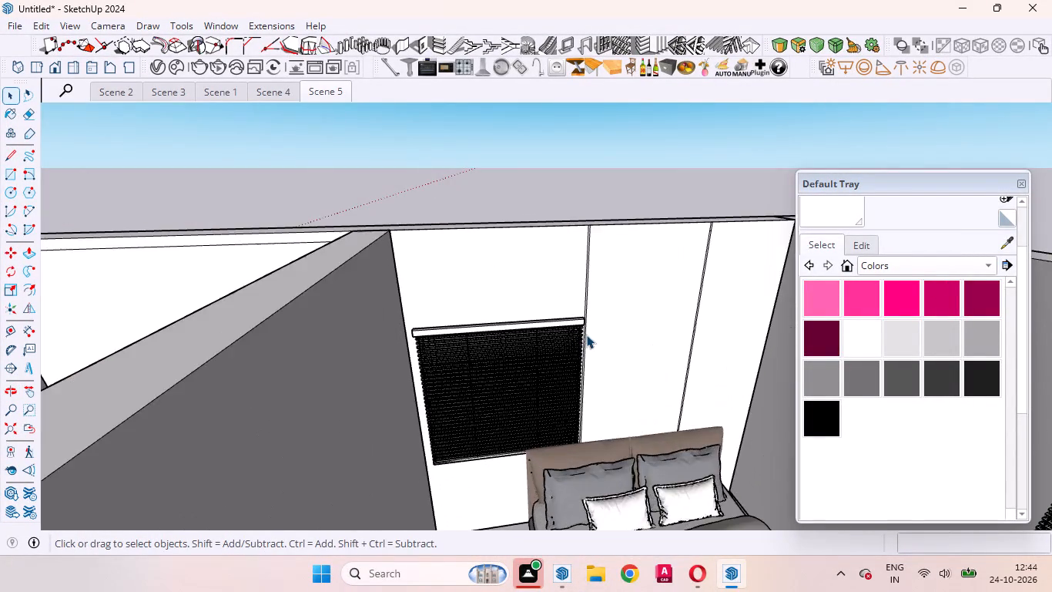
scroll(586, 335, "up", 2)
middle_click_drag(588, 338, 532, 350)
scroll(512, 344, "up", 1)
scroll(467, 326, "down", 5)
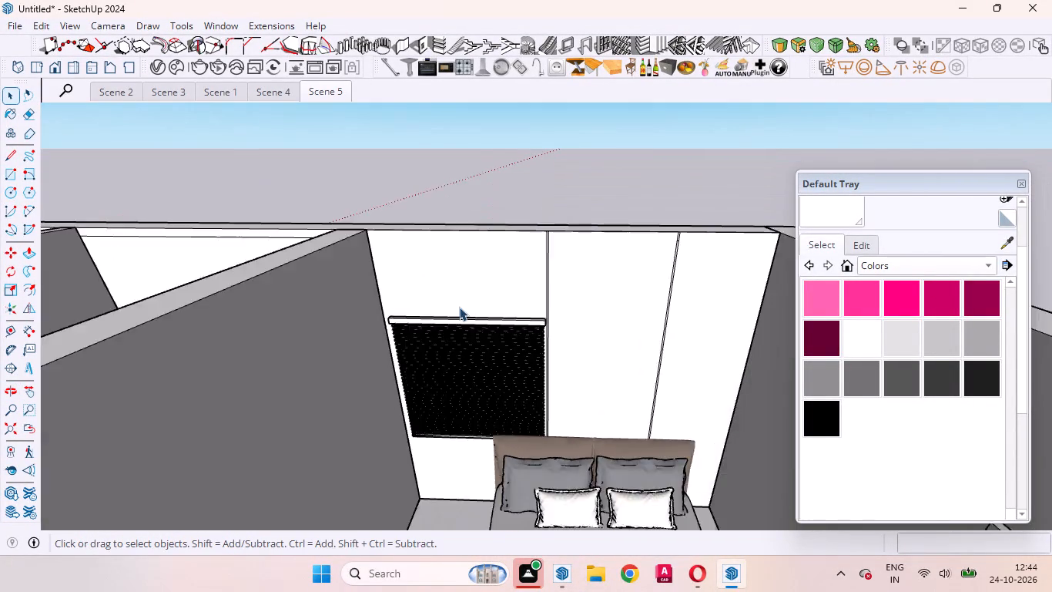
Examine the whole house layout and its furnished rooms from above.
scroll(459, 307, "down", 3)
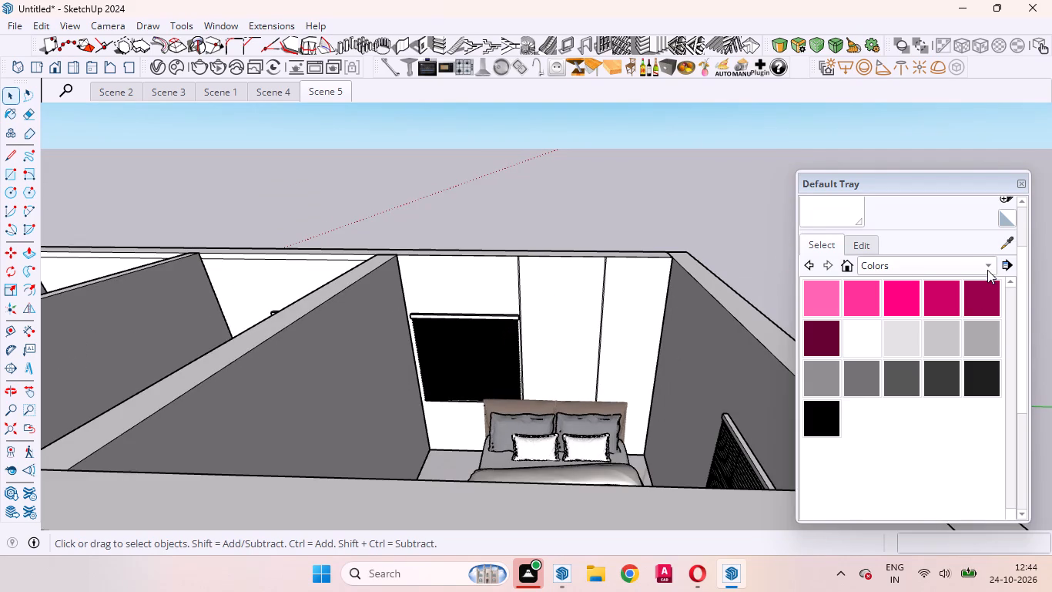
scroll(667, 272, "down", 9)
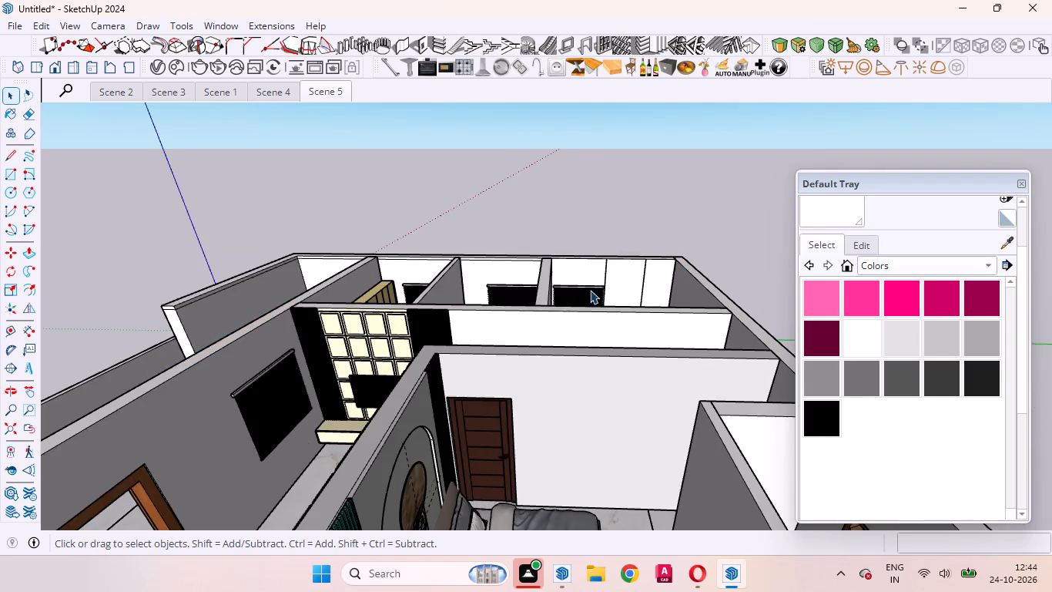
scroll(591, 289, "down", 4)
scroll(525, 348, "up", 3)
middle_click_drag(552, 352, 905, 457)
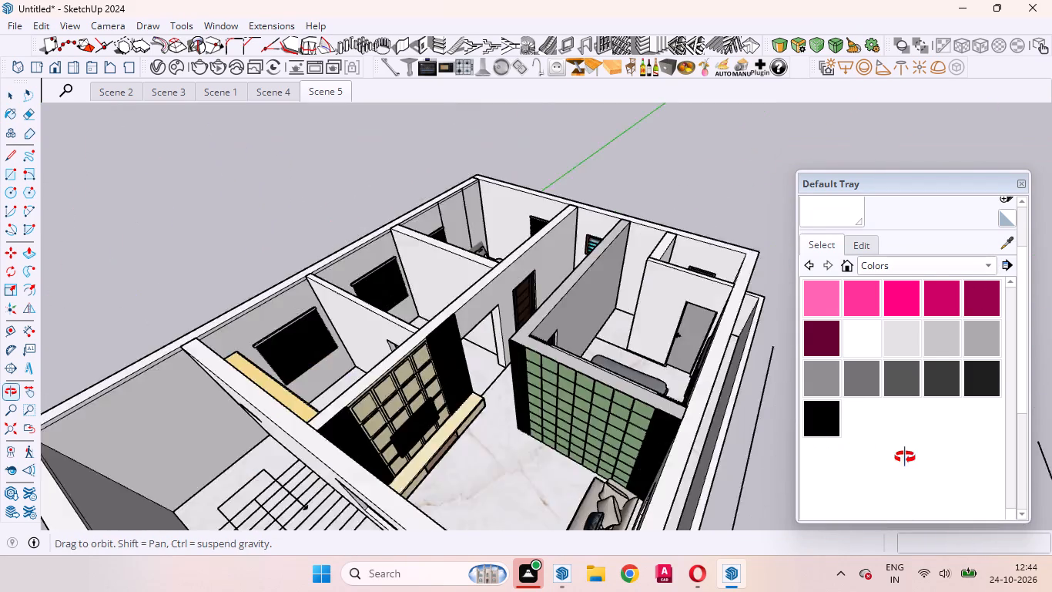
middle_click_drag(905, 457, 977, 559)
scroll(911, 486, "up", 1)
scroll(455, 308, "down", 9)
scroll(531, 284, "up", 8)
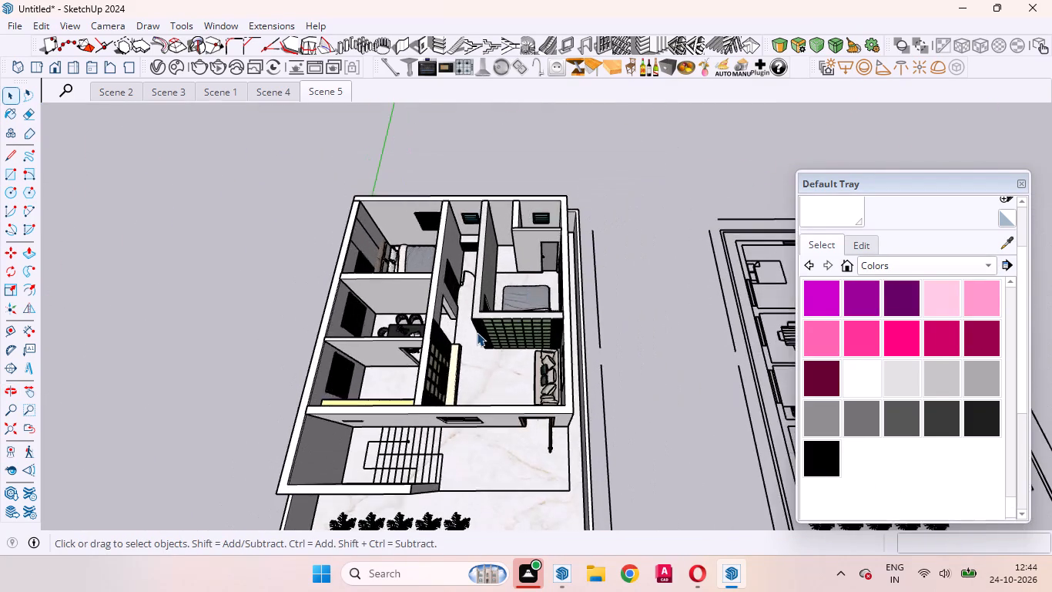
Examine the living room, its green grid wall and the adjoining bedroom from above.
scroll(477, 332, "up", 5)
scroll(479, 269, "down", 5)
scroll(581, 197, "down", 4)
scroll(431, 202, "down", 4)
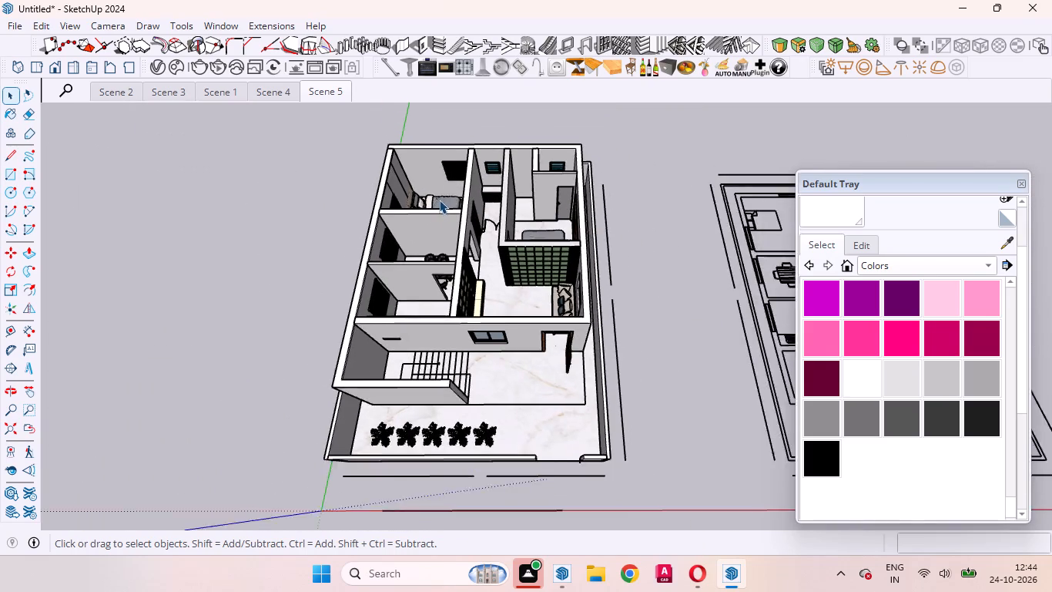
scroll(439, 200, "down", 8)
scroll(560, 223, "up", 9)
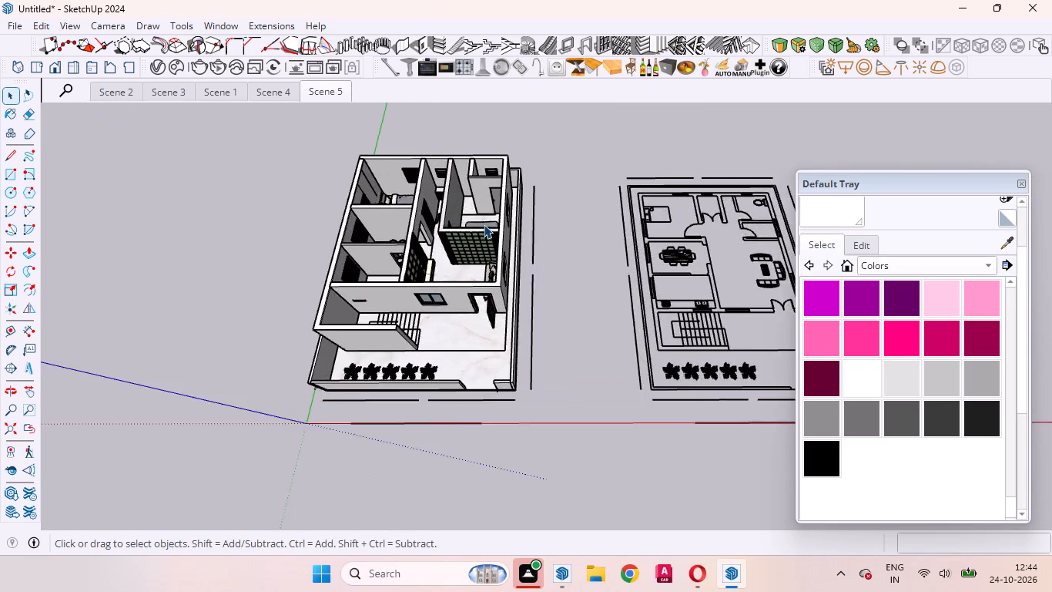
scroll(484, 224, "up", 12)
middle_click_drag(454, 237, 668, 250)
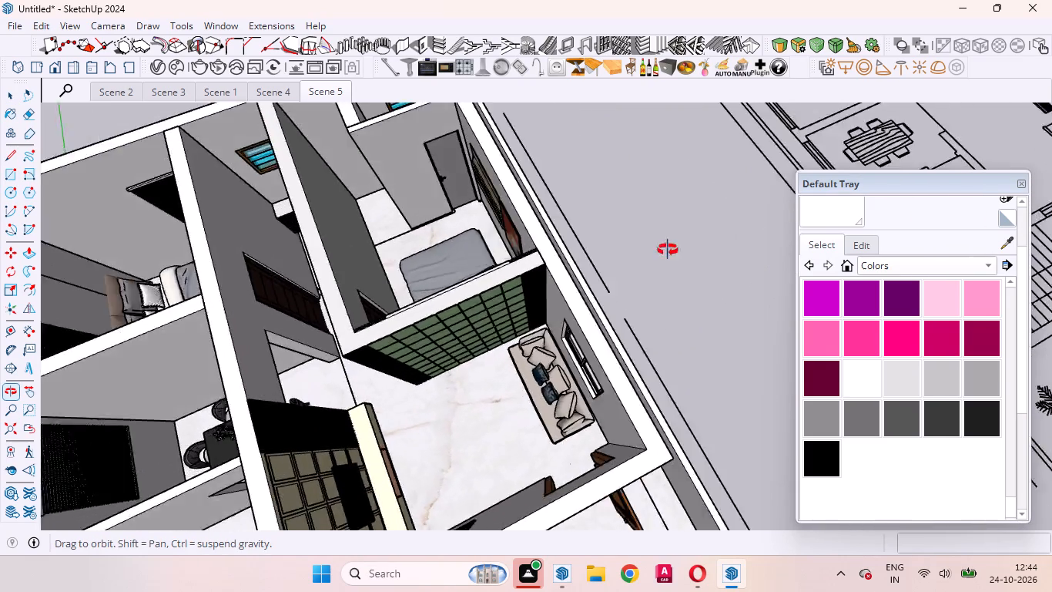
middle_click_drag(668, 250, 781, 247)
scroll(768, 245, "up", 1)
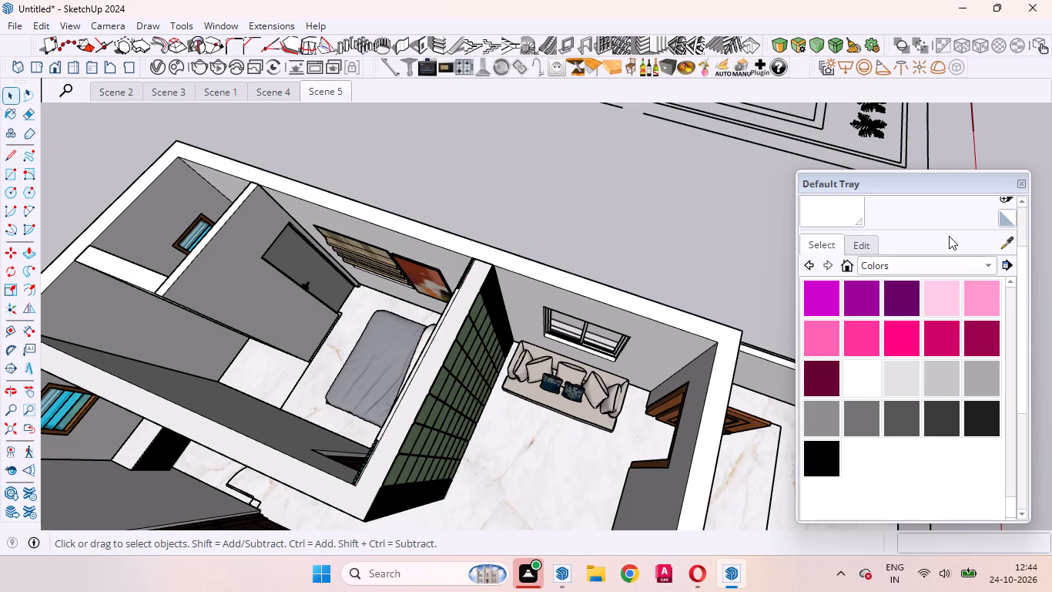
Open the Asian Paints Chromatics material collection.
left_click(993, 264)
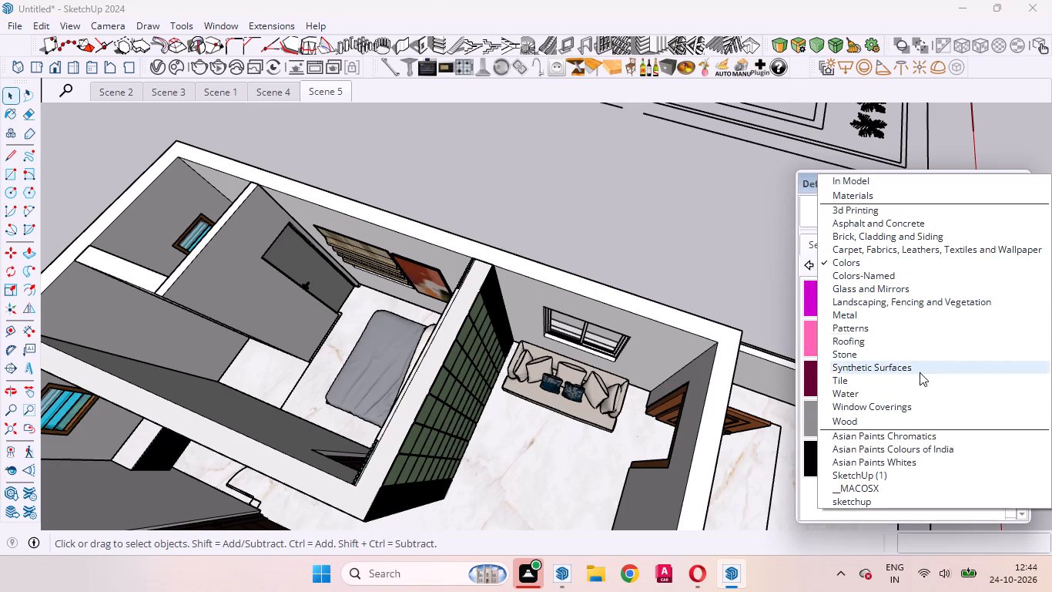
left_click(871, 439)
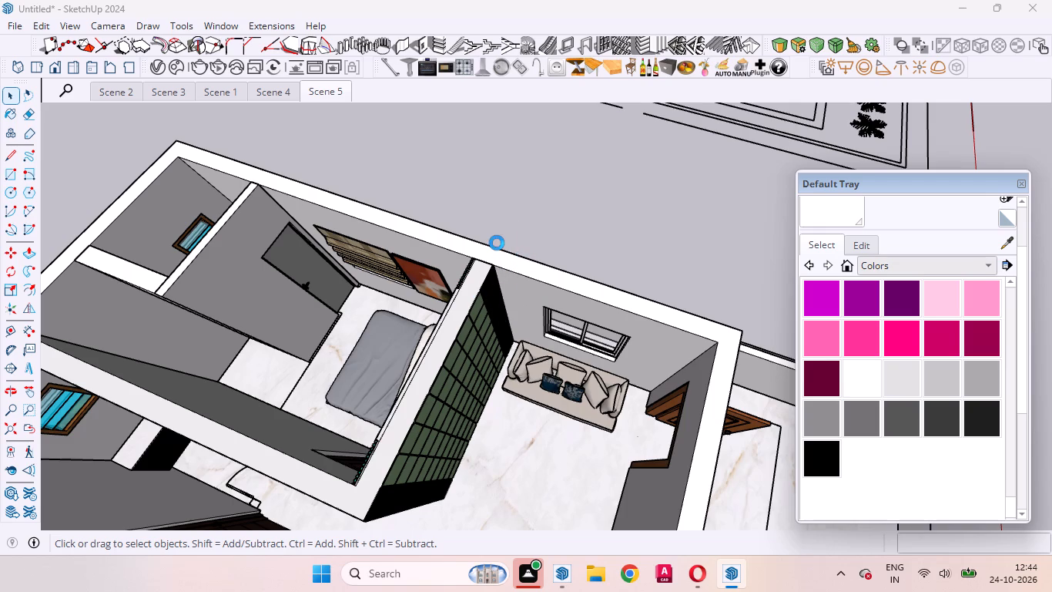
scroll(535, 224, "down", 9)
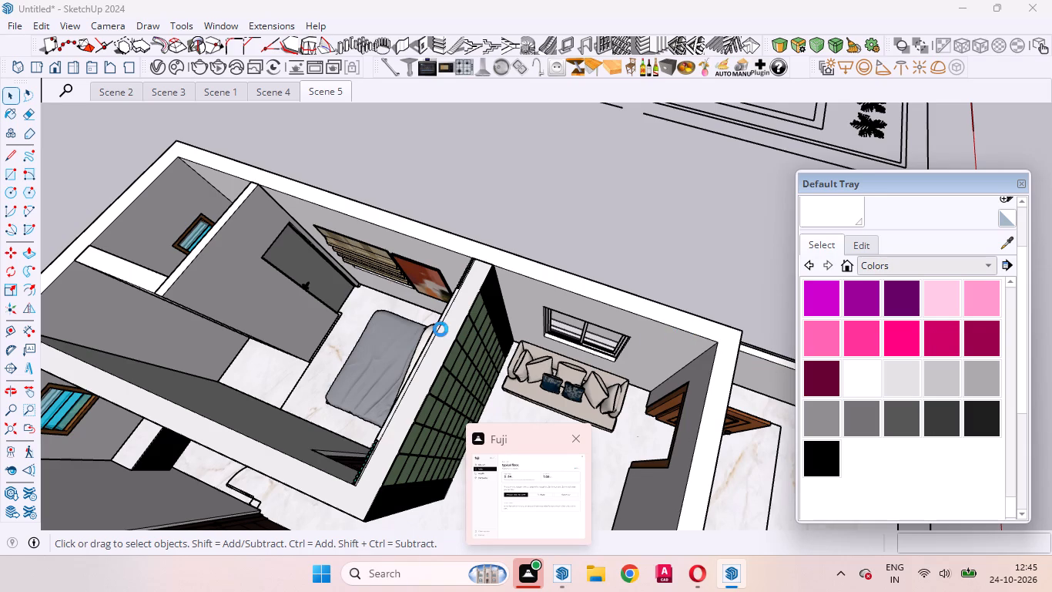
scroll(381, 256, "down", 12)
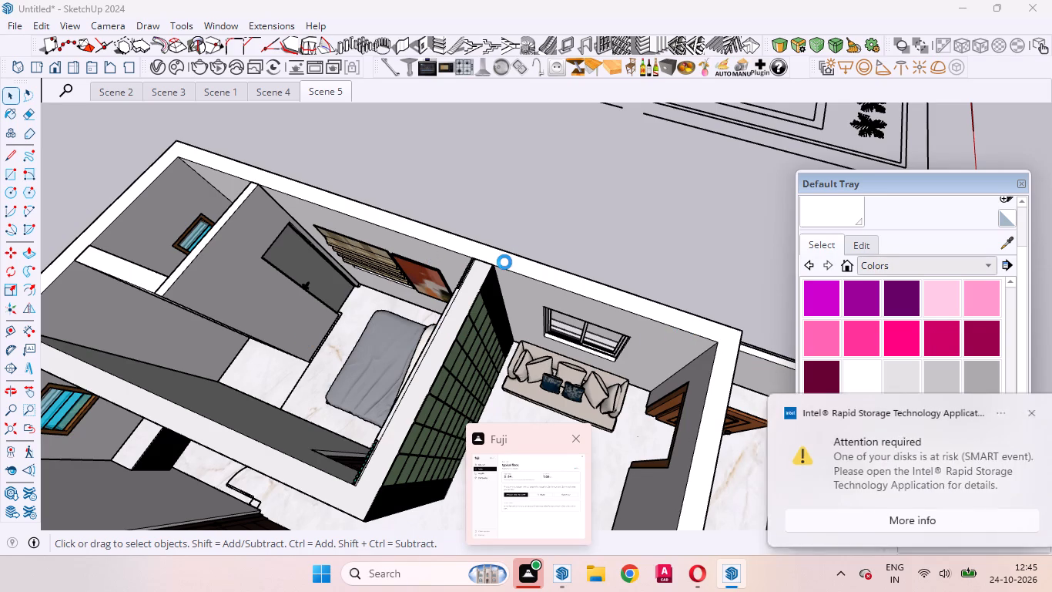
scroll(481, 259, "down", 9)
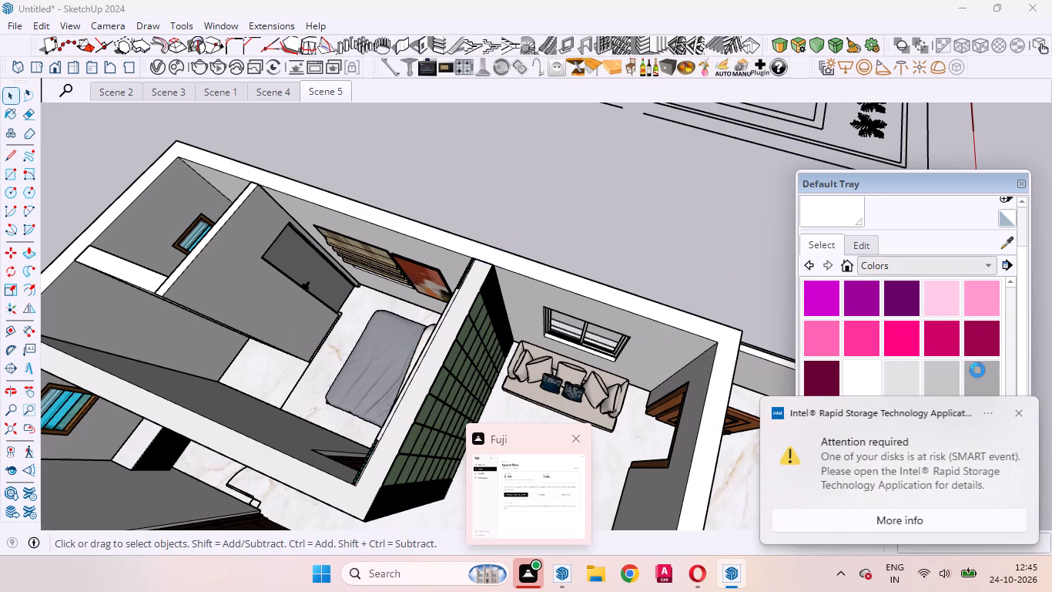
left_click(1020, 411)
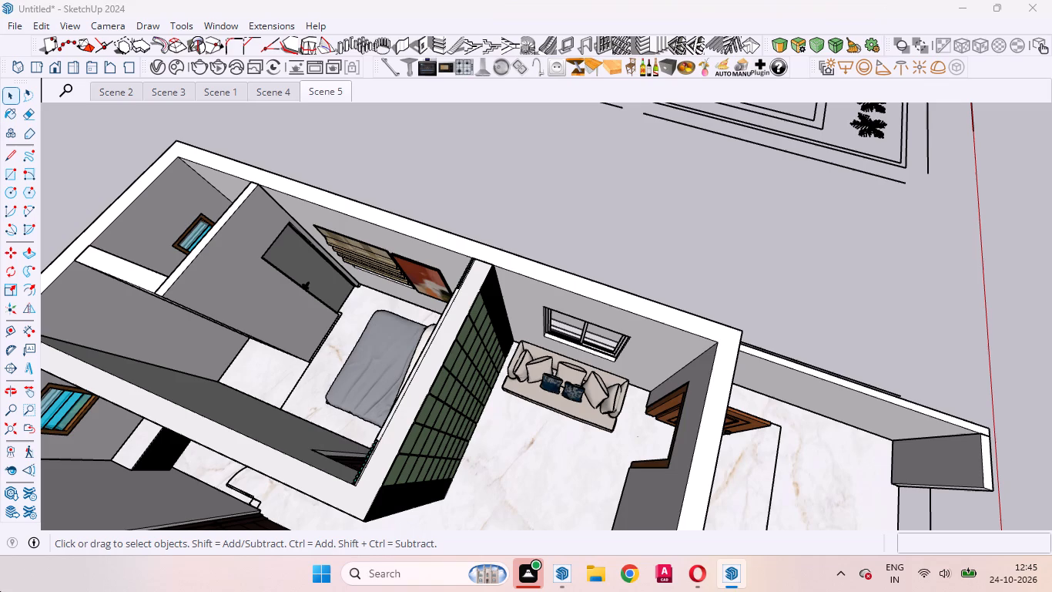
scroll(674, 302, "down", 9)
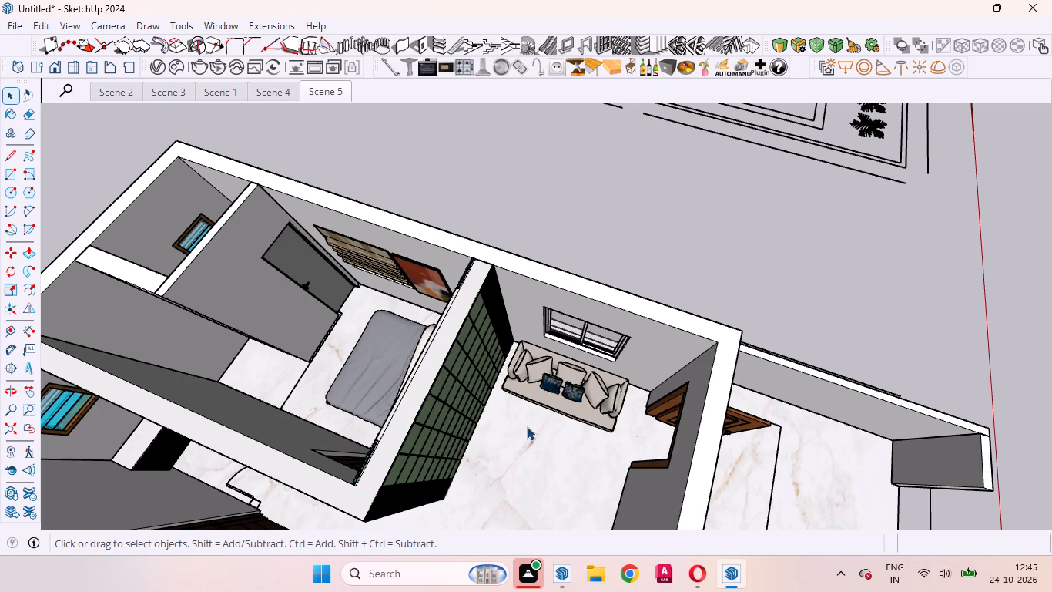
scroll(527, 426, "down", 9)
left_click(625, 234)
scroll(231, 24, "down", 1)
Bring the Default Tray back into view.
left_click(221, 23)
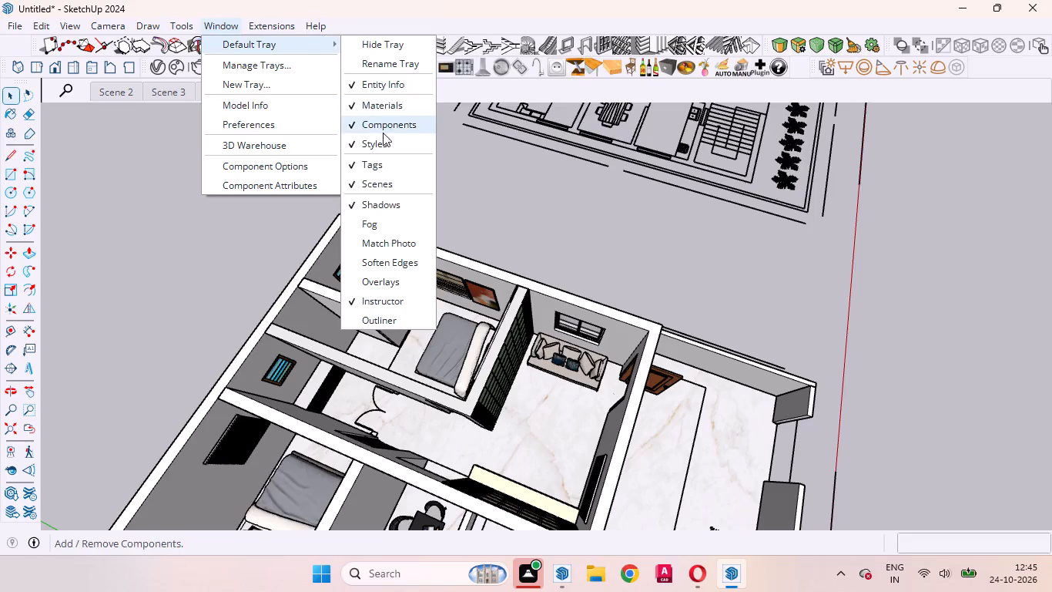
left_click(377, 38)
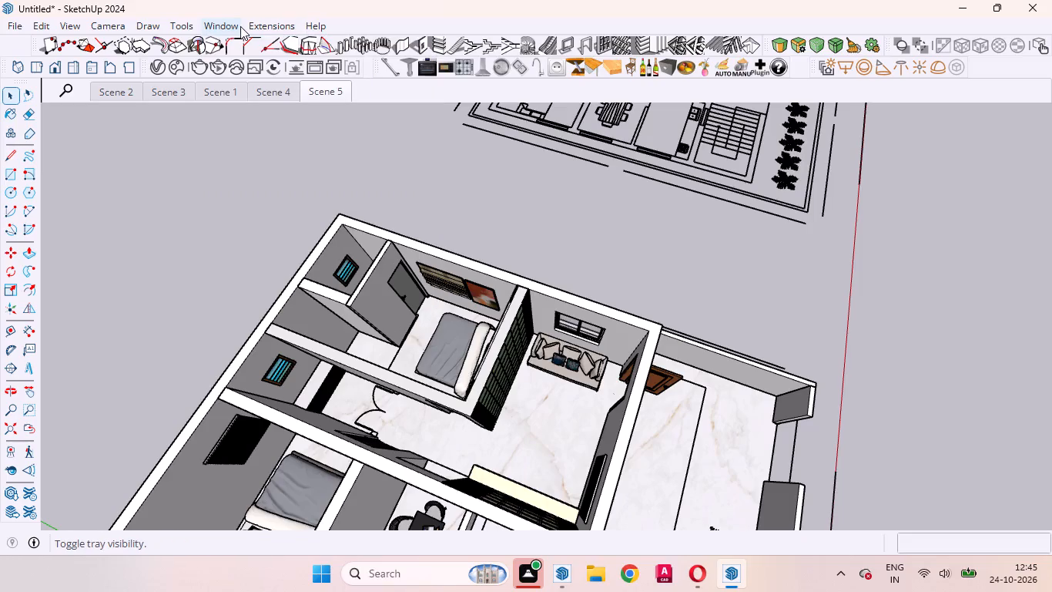
left_click(216, 26)
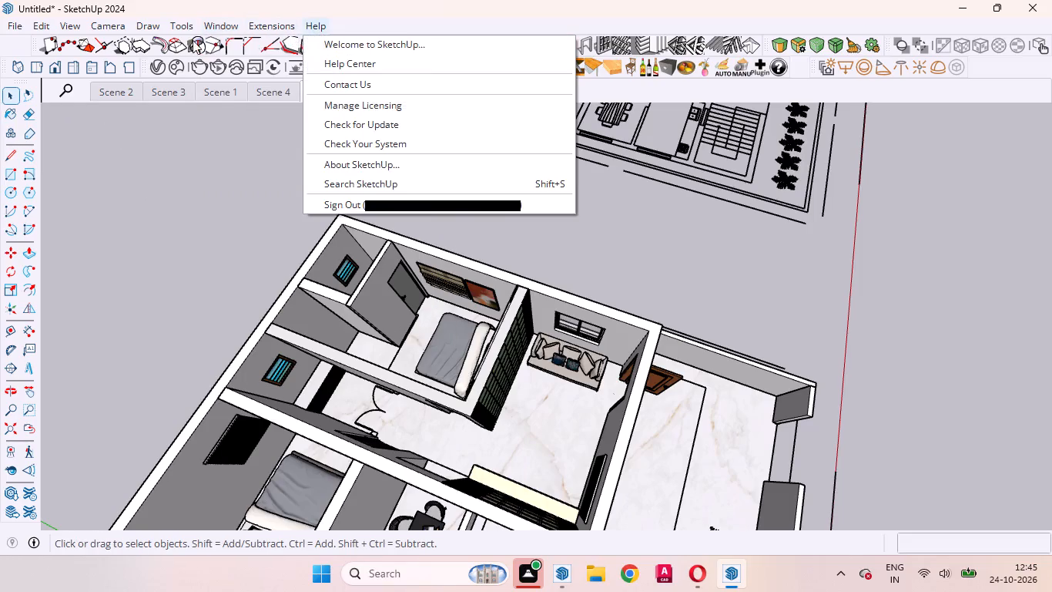
left_click(357, 42)
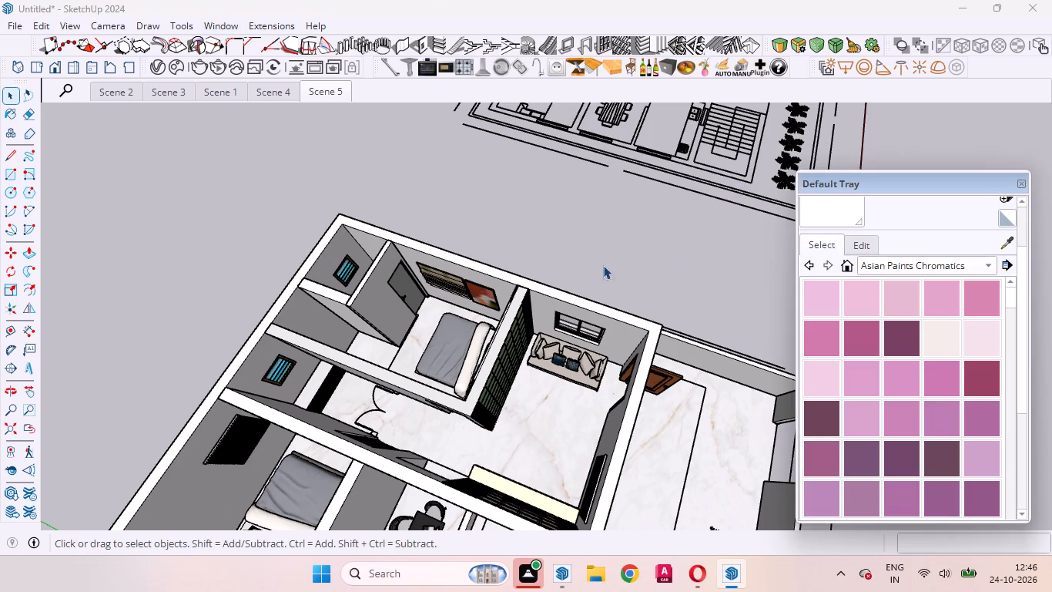
Browse the Asian Paints Chromatics colours and pick the dark brown AP 9885 Military Boots-N as the paint material.
scroll(544, 210, "down", 7)
scroll(901, 293, "down", 9)
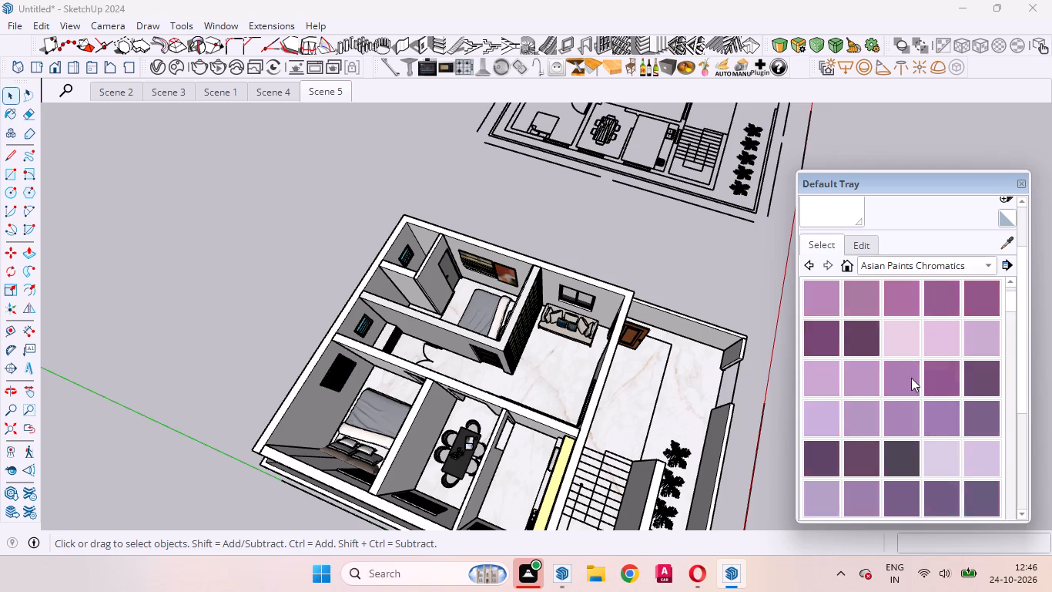
scroll(911, 378, "down", 12)
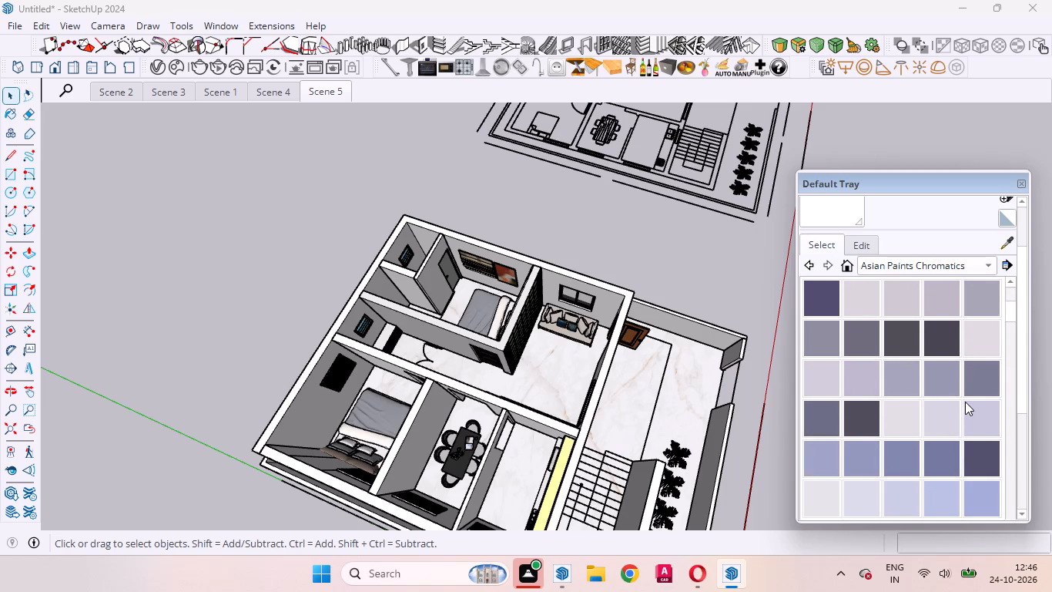
scroll(965, 402, "down", 20)
scroll(965, 402, "down", 4)
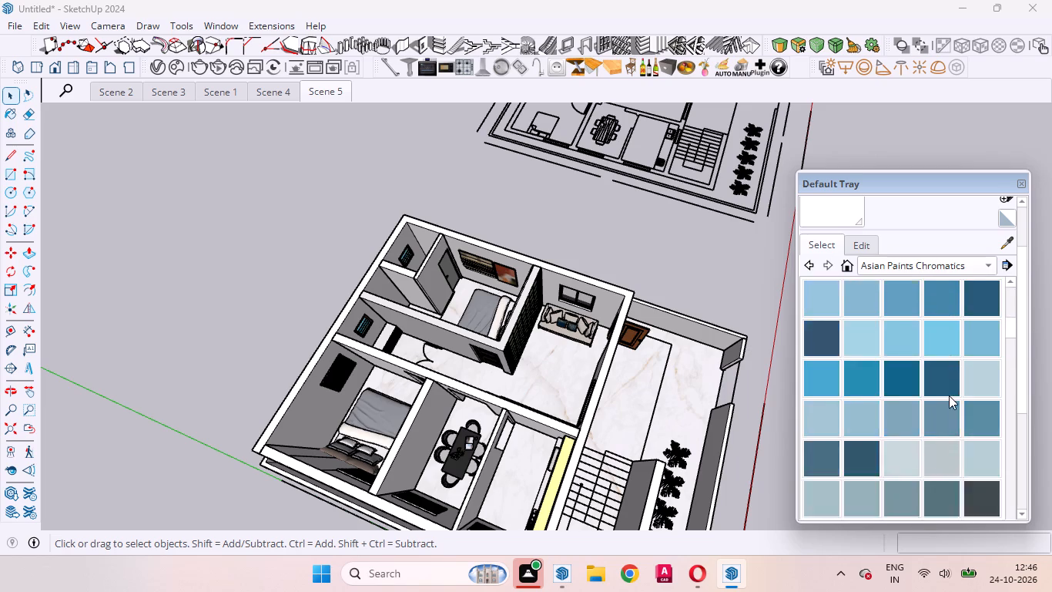
scroll(949, 395, "down", 20)
scroll(949, 395, "down", 4)
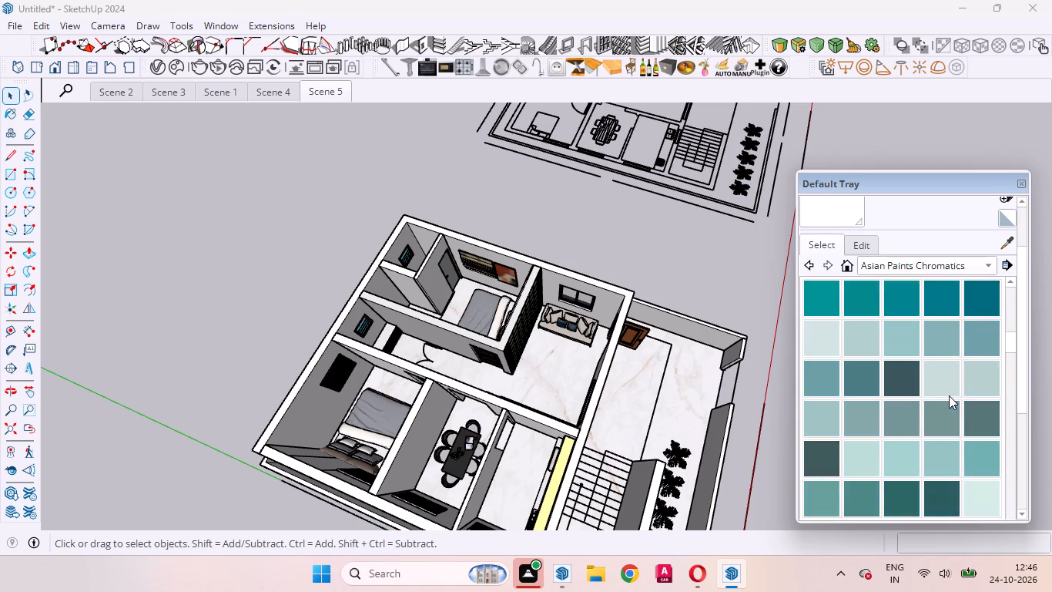
scroll(949, 395, "down", 20)
scroll(949, 395, "down", 4)
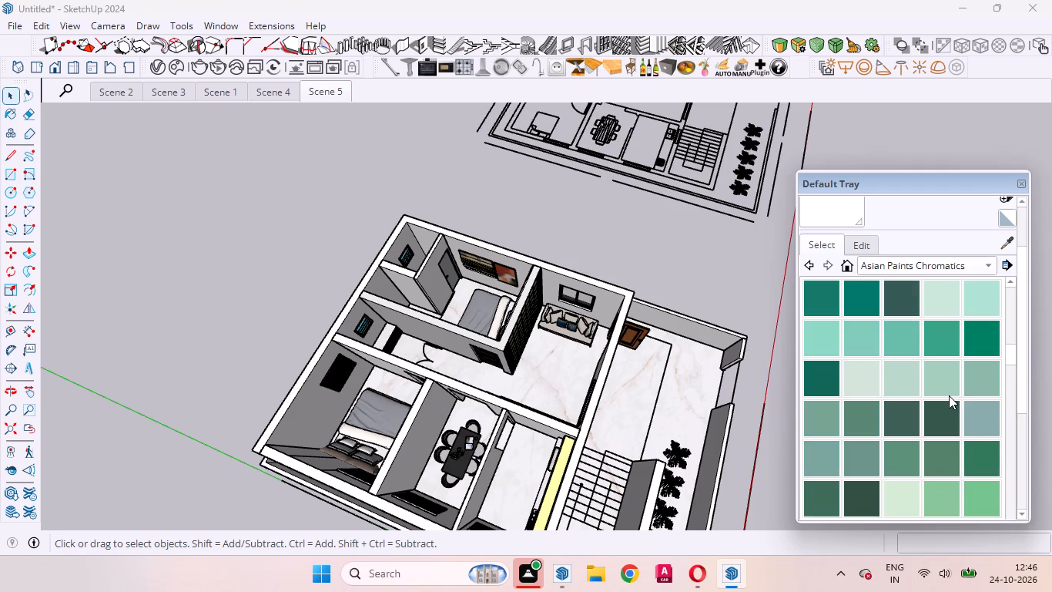
scroll(949, 395, "down", 20)
scroll(949, 395, "down", 4)
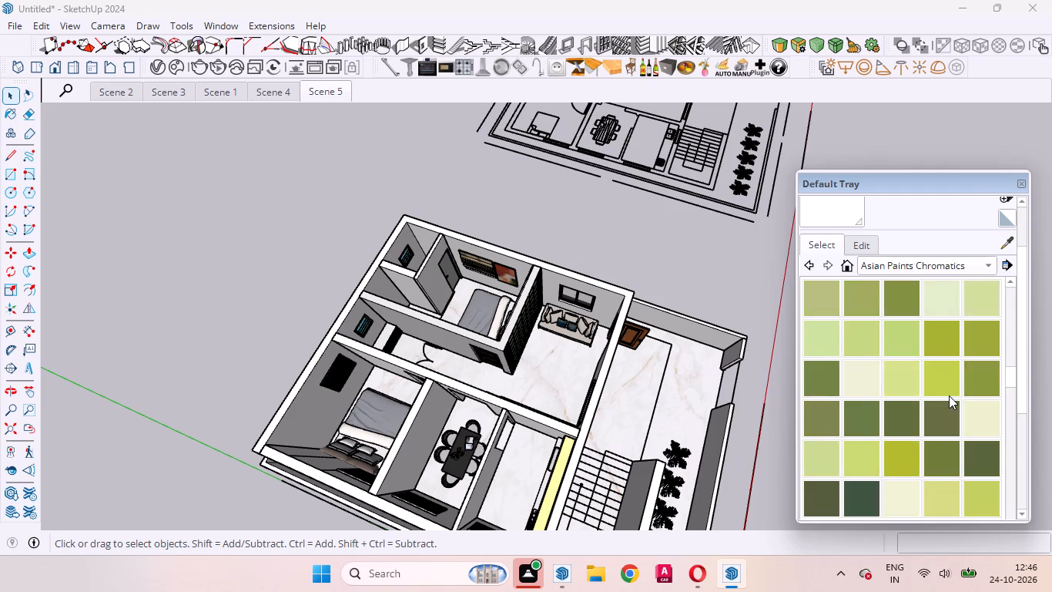
scroll(949, 395, "down", 20)
scroll(949, 395, "down", 2)
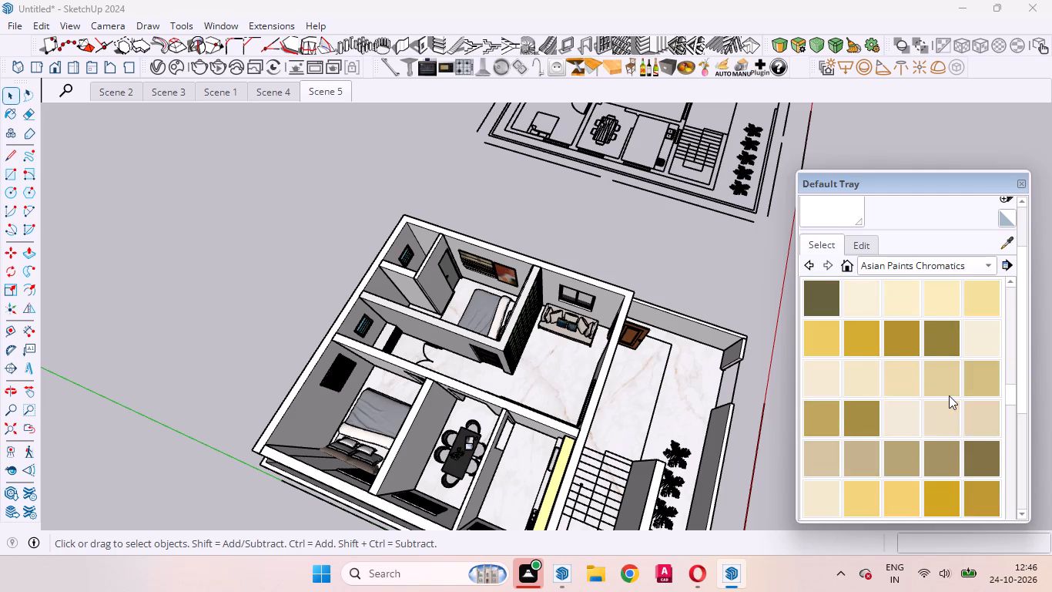
scroll(949, 395, "down", 7)
scroll(949, 395, "up", 4)
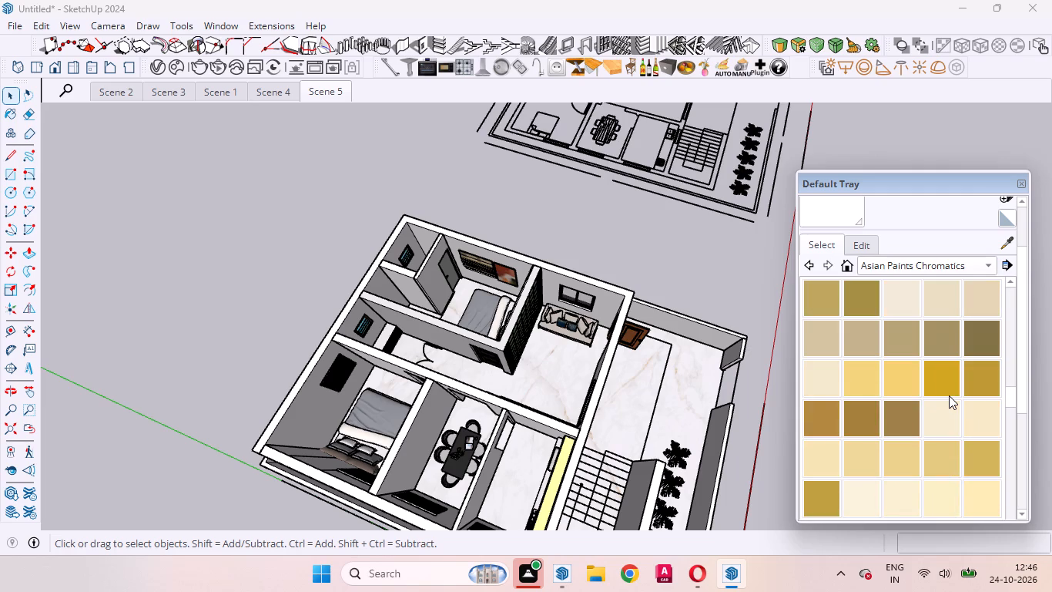
scroll(949, 395, "down", 7)
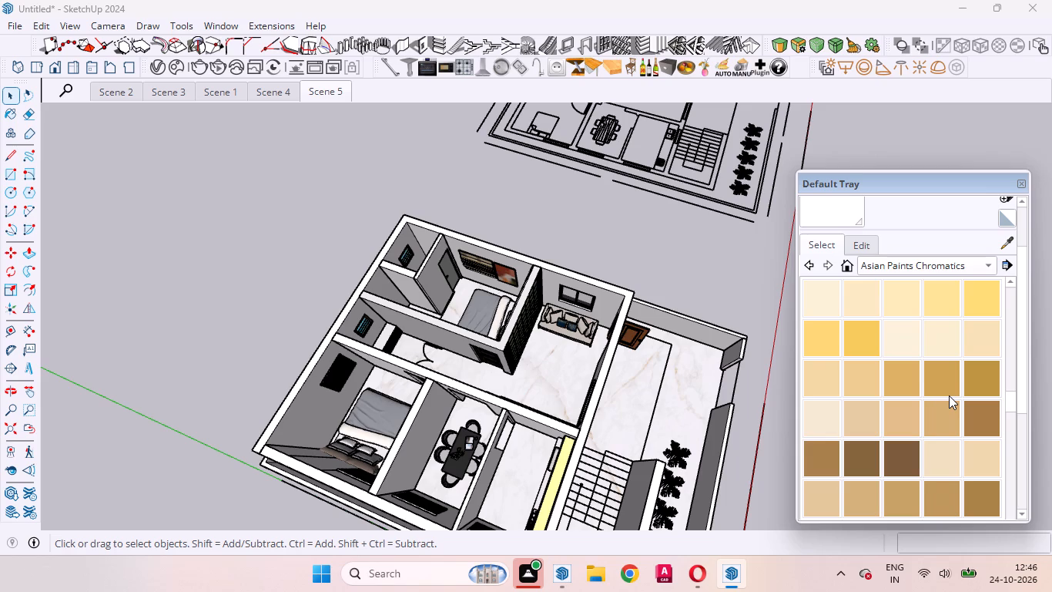
scroll(949, 395, "down", 1)
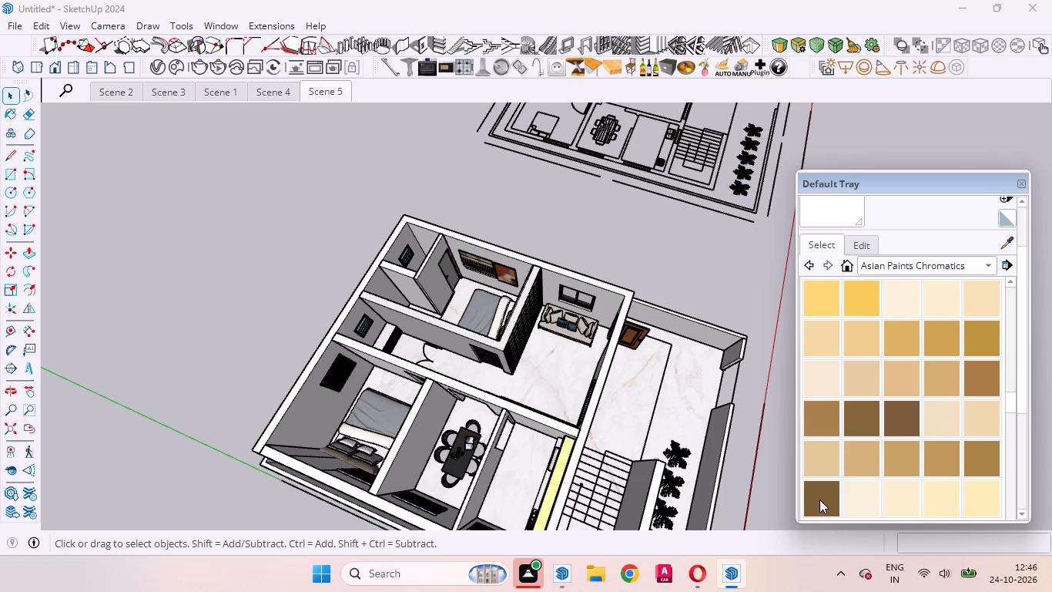
left_click(819, 499)
scroll(823, 209, "up", 7)
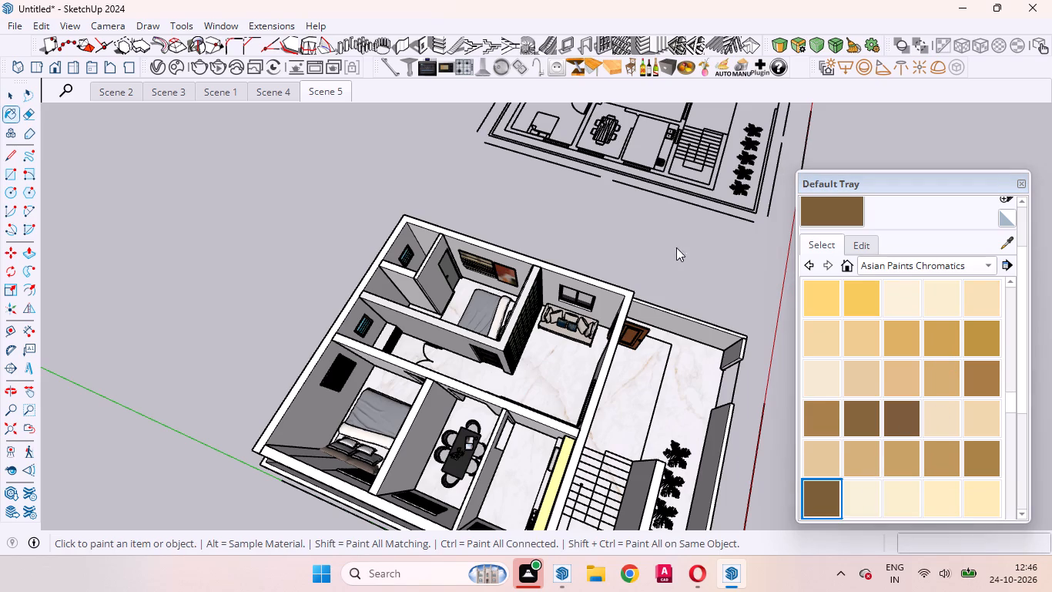
scroll(573, 304, "down", 4)
scroll(601, 363, "up", 4)
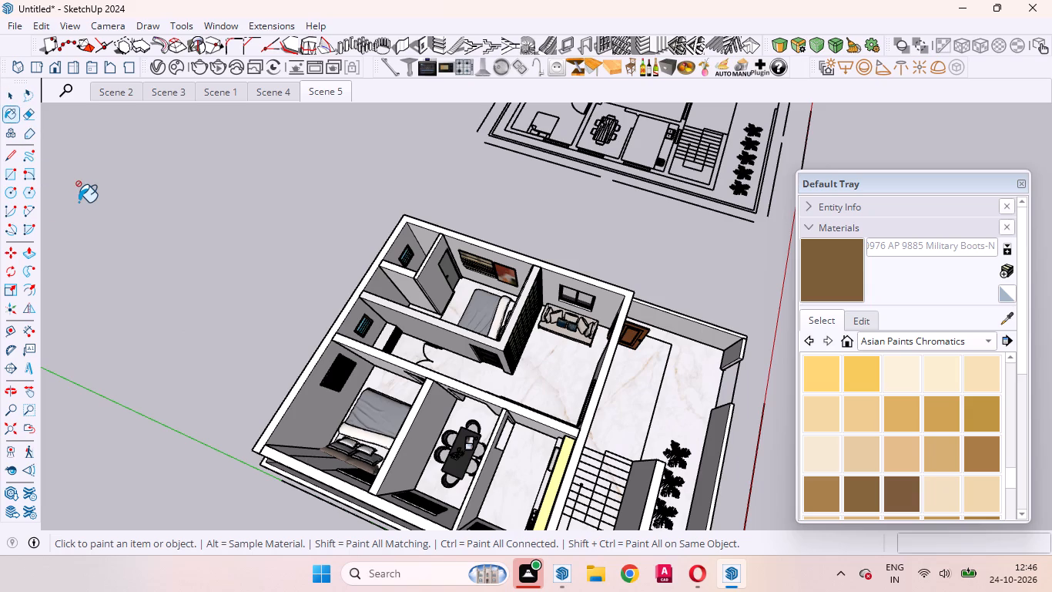
Open the bedroom's raised-panel wall for editing and paint the narrow strip beside the window blind in Military Boots-N.
key("space")
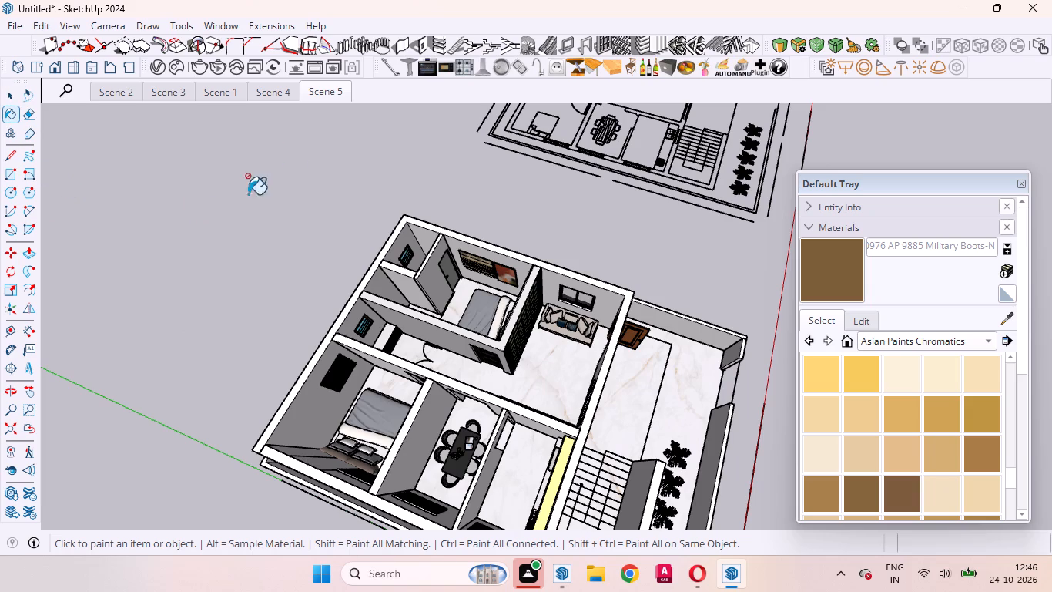
scroll(217, 214, "down", 8)
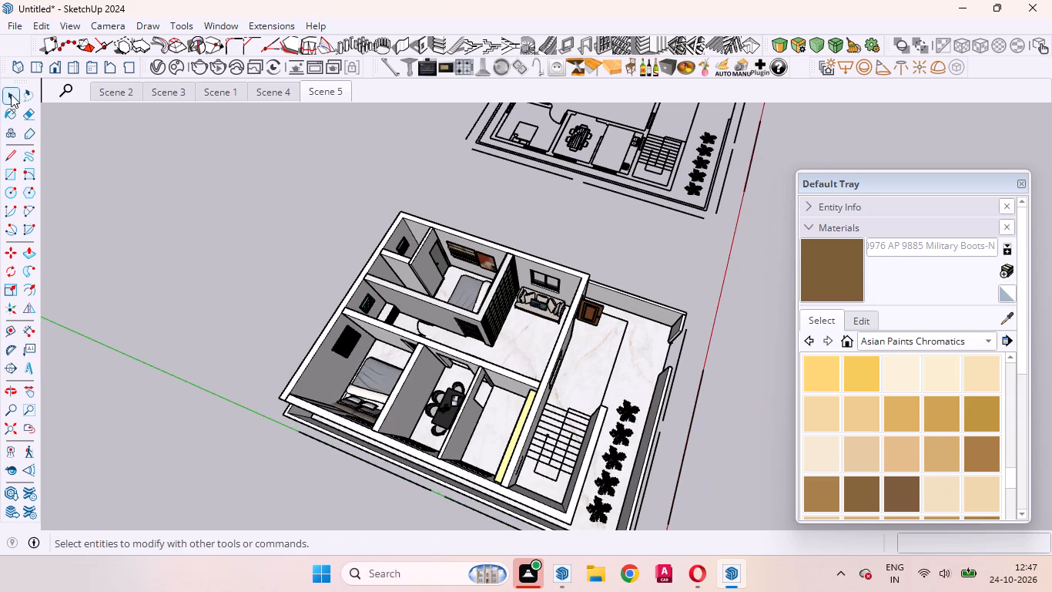
left_click(11, 94)
scroll(421, 296, "up", 8)
middle_click_drag(396, 333, 202, 298)
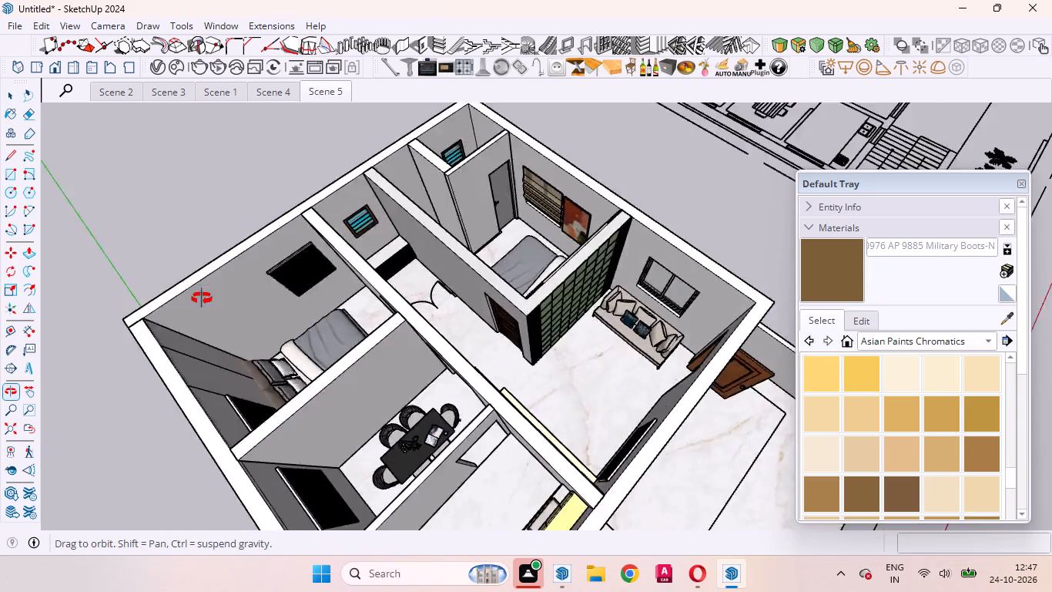
middle_click_drag(202, 298, 0, 298)
middle_click_drag(322, 258, 20, 285)
scroll(166, 304, "down", 4)
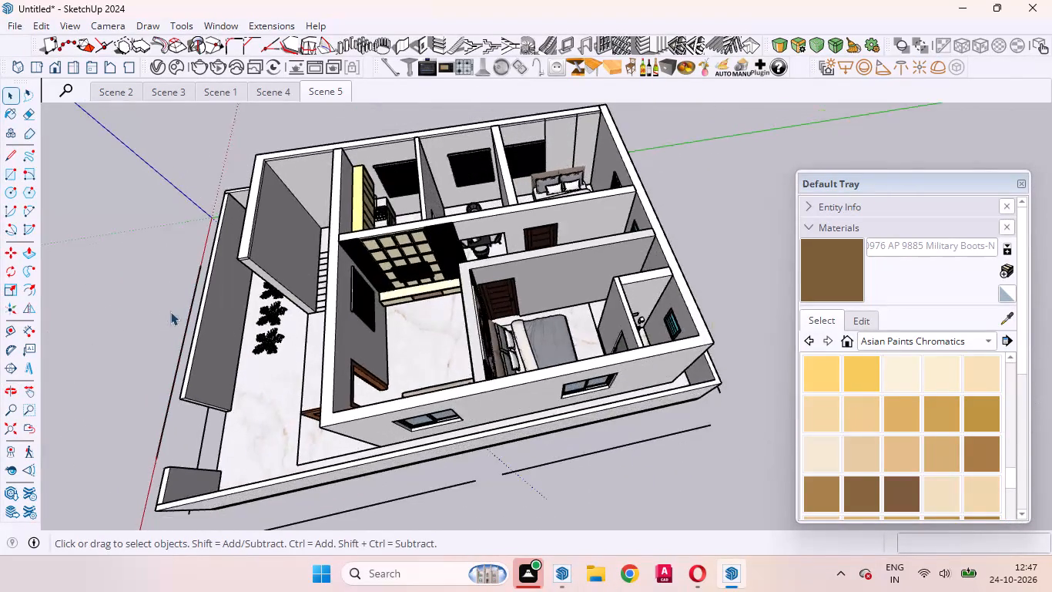
scroll(170, 311, "down", 4)
scroll(484, 145, "up", 20)
scroll(484, 145, "up", 6)
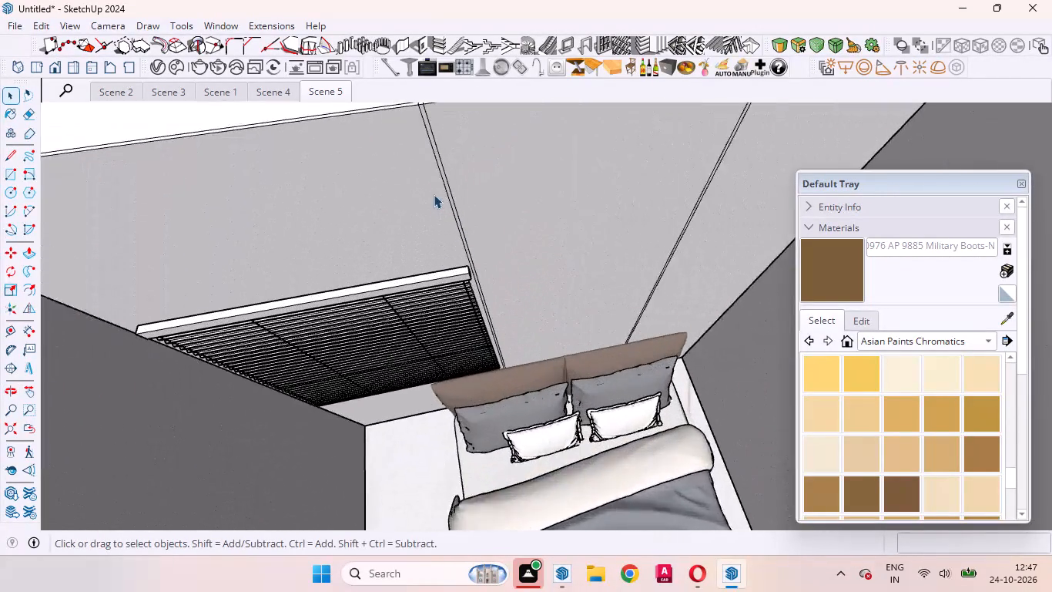
scroll(434, 194, "up", 7)
left_click(455, 166)
double_click(454, 169)
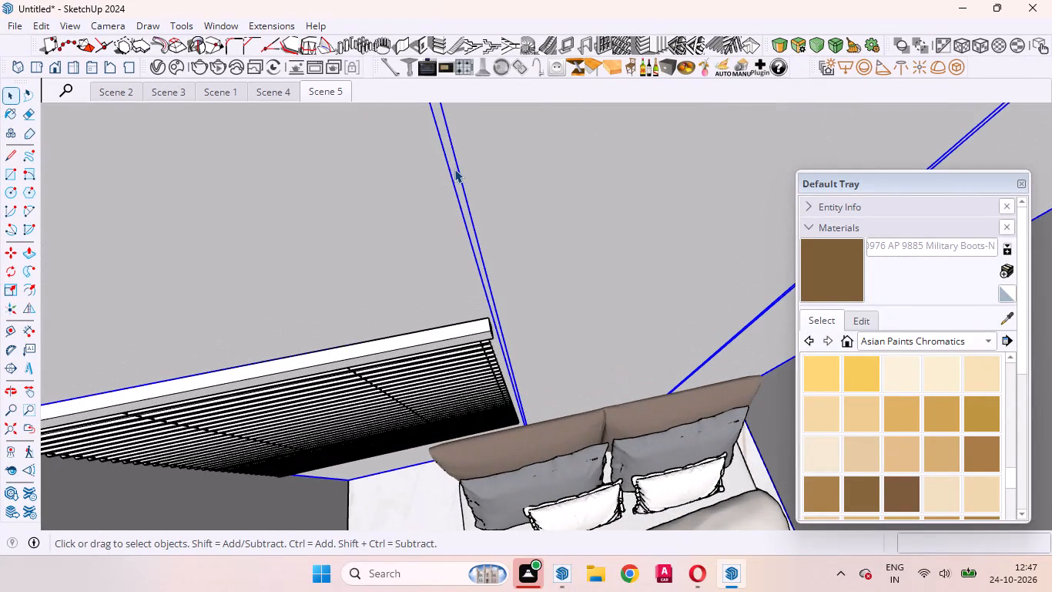
left_click(454, 176)
left_click(825, 274)
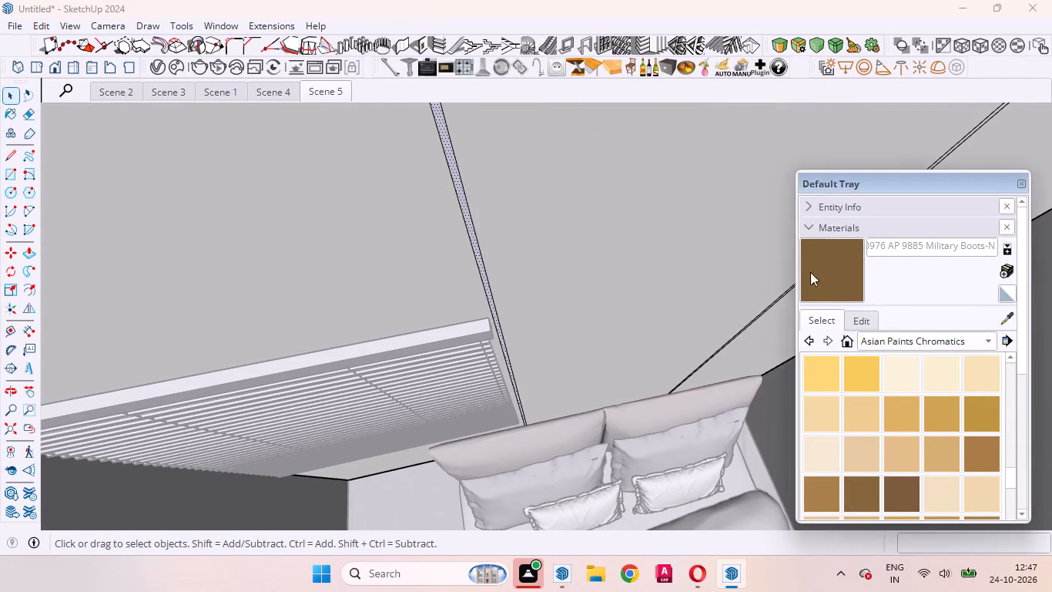
left_click(454, 173)
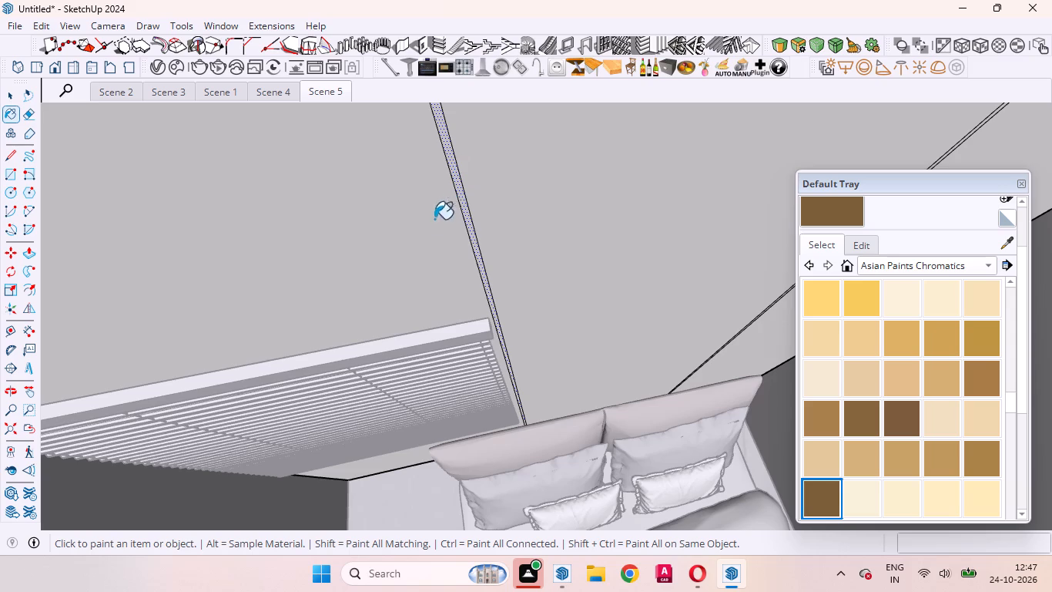
Paint both segments of the other narrow strip on the bedroom's panel wall in the same Military Boots-N brown.
scroll(506, 281, "down", 11)
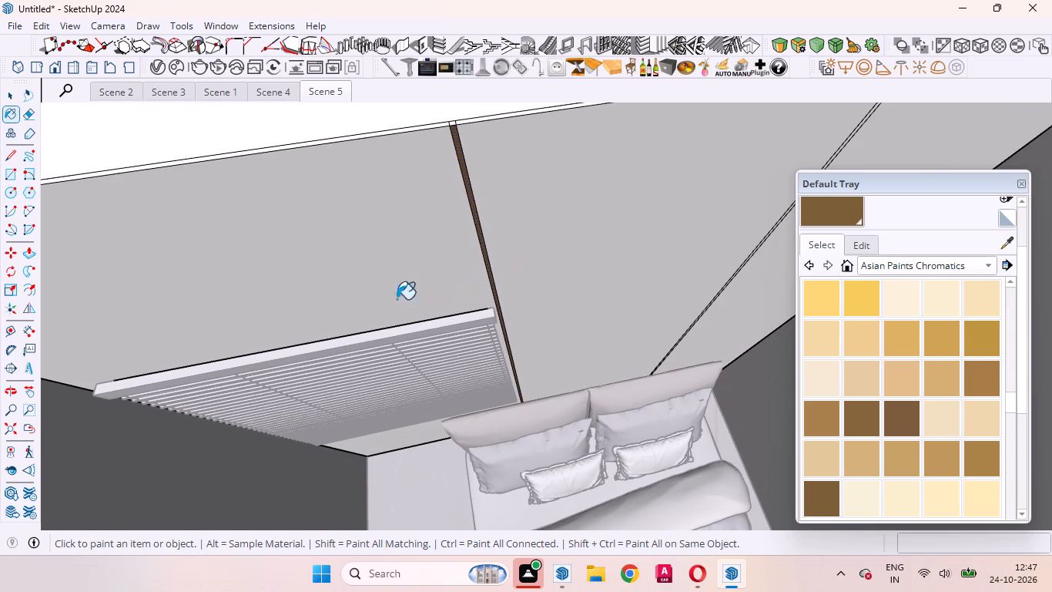
scroll(397, 299, "down", 4)
scroll(270, 284, "down", 6)
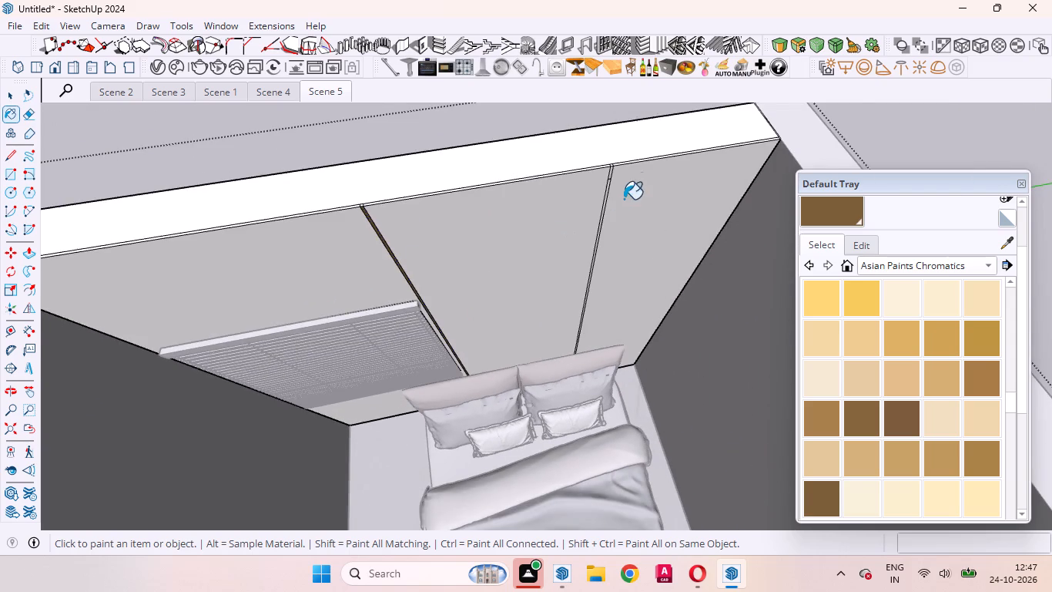
scroll(625, 188, "up", 16)
left_click(597, 180)
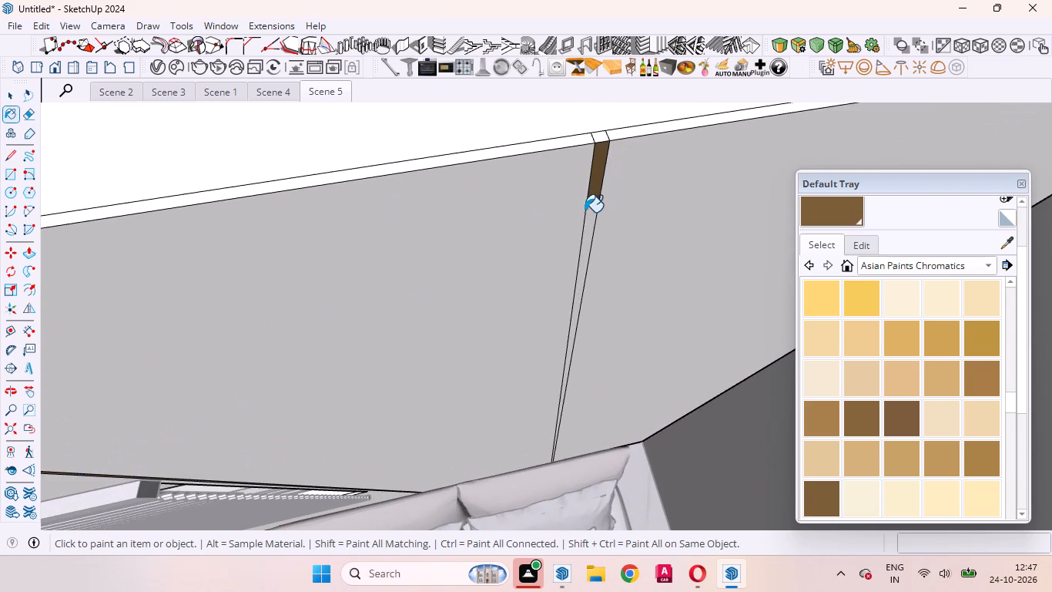
scroll(590, 219, "up", 5)
left_click(591, 215)
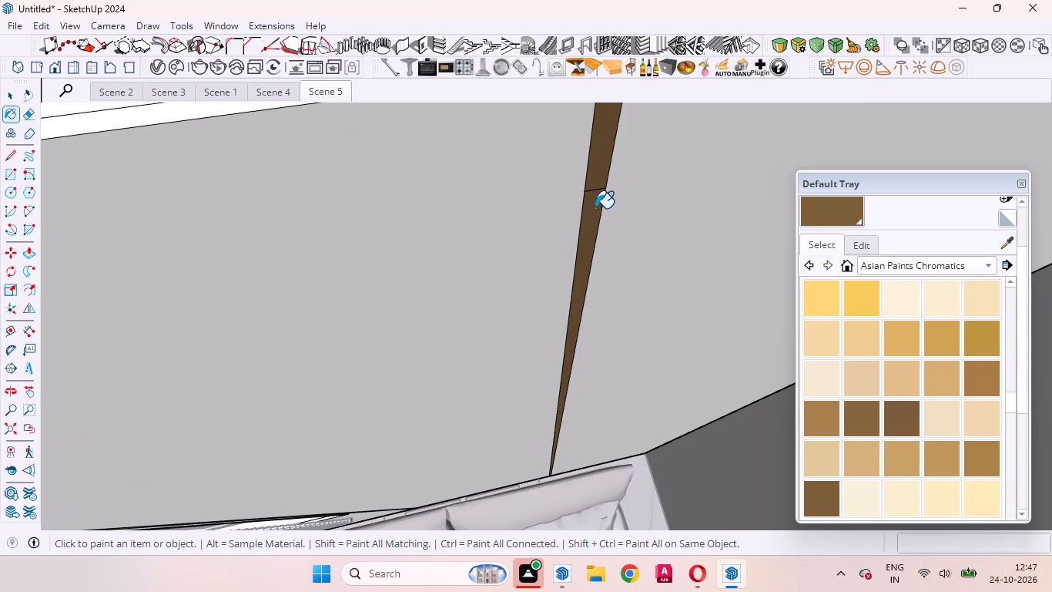
Delete the short edge that crosses the second brown strip so it reads as one continuous face.
key("n")
key("space")
left_click(593, 193)
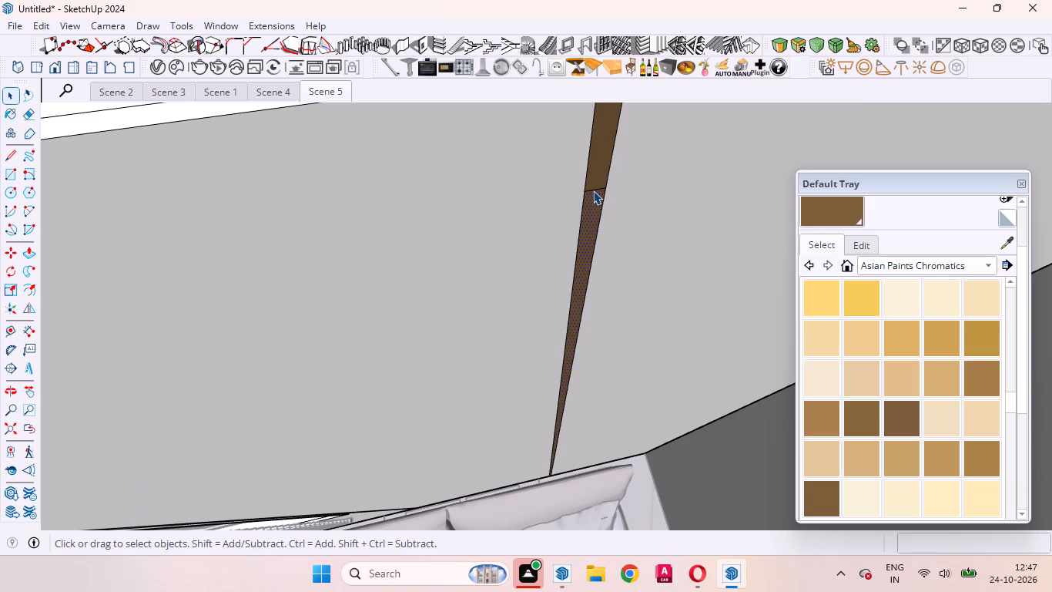
left_click(593, 190)
key("Delete")
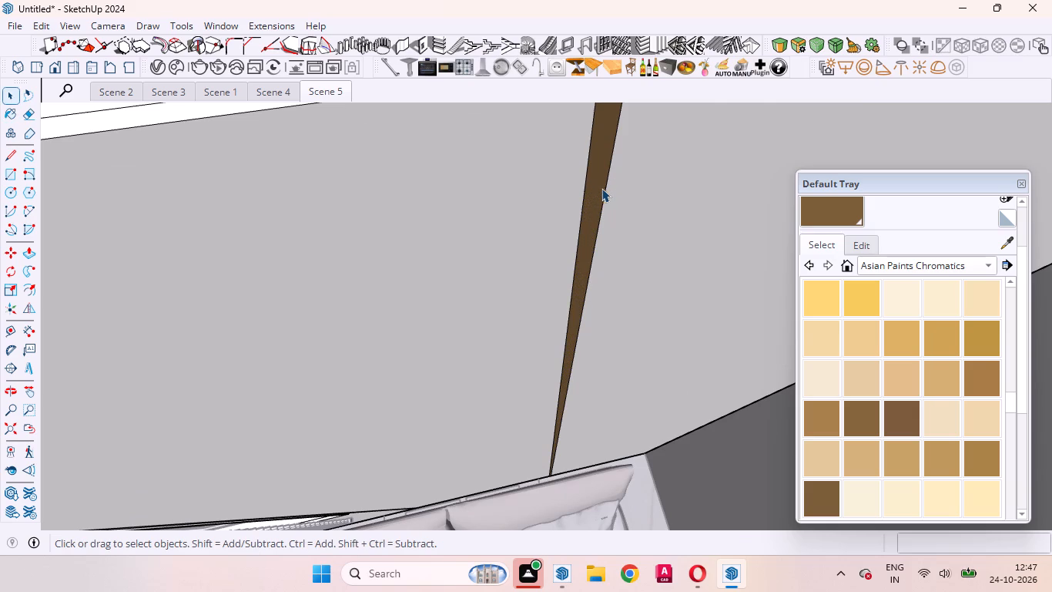
Paint the three wide wall panels behind the bed in the light cream Asian Paints shade beside Military Boots-N, and close the wall group.
scroll(601, 188, "down", 20)
scroll(601, 188, "down", 3)
middle_click_drag(592, 302, 567, 147)
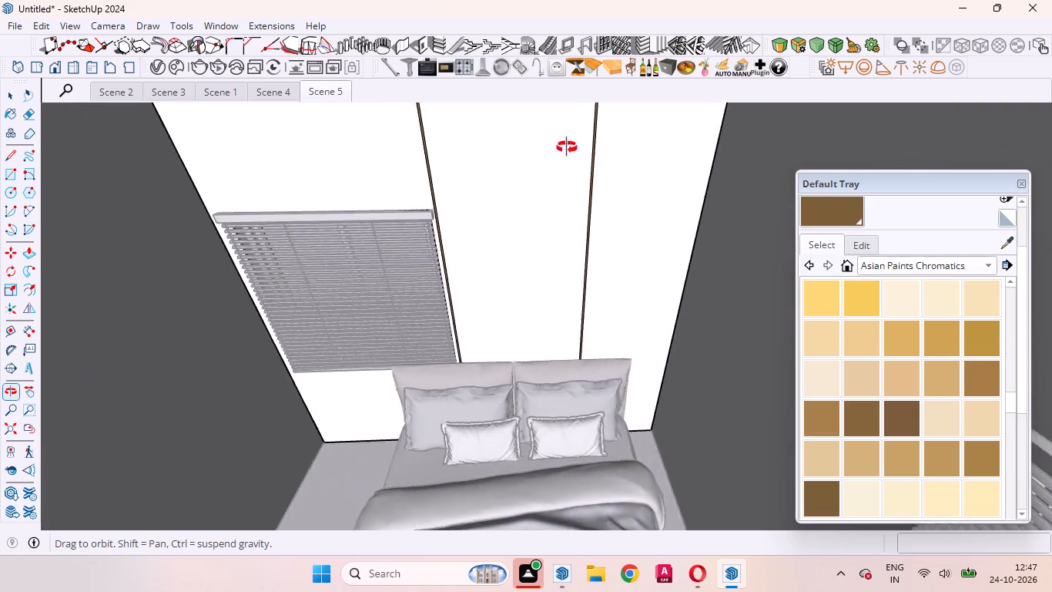
middle_click_drag(567, 147, 519, 203)
scroll(521, 201, "up", 1)
scroll(610, 237, "down", 7)
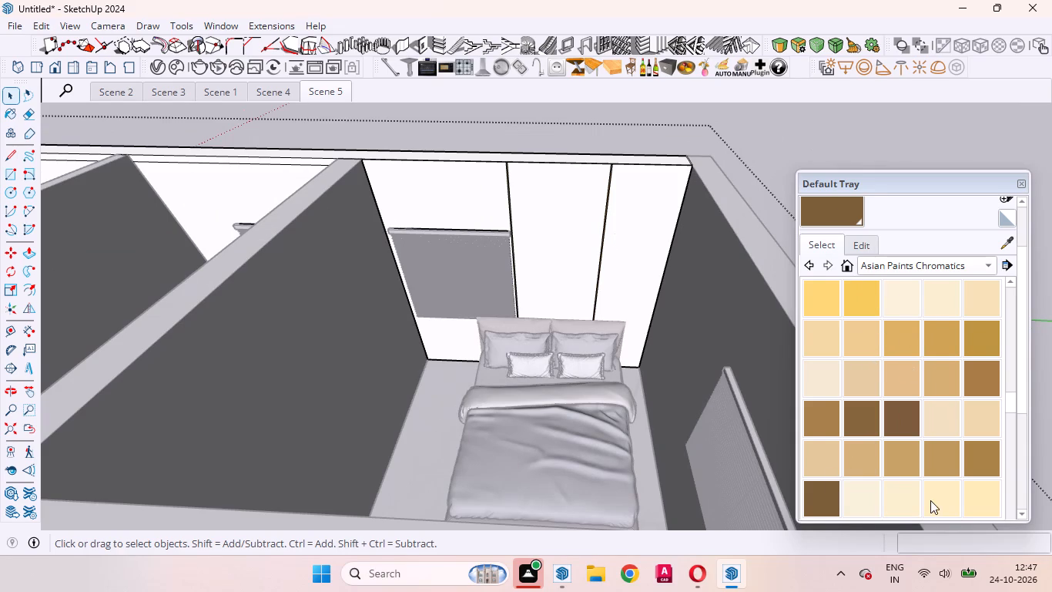
left_click(863, 506)
scroll(512, 150, "up", 8)
left_click(595, 194)
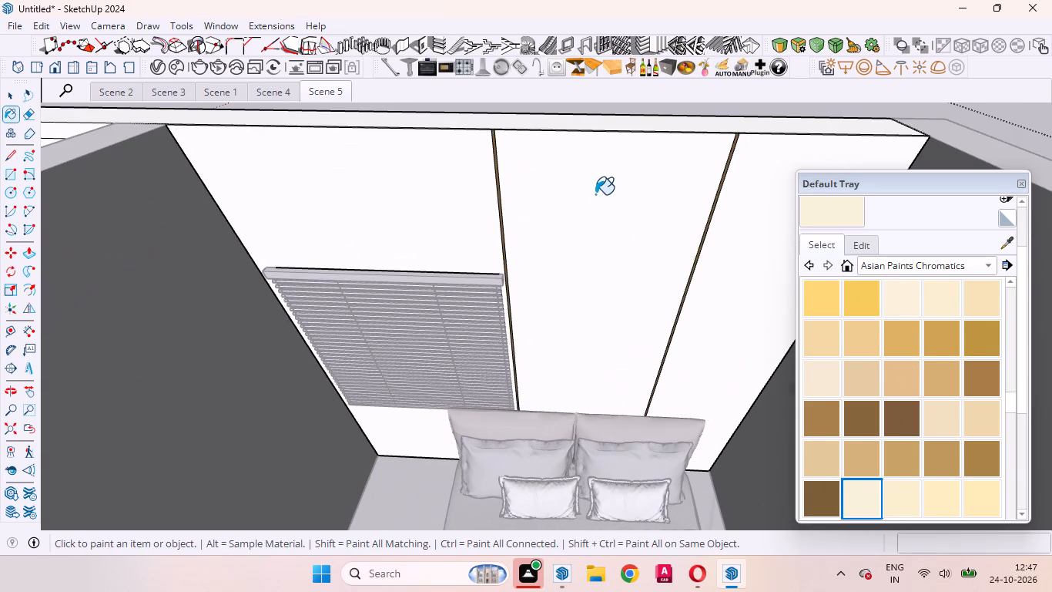
left_click(453, 203)
left_click(744, 227)
scroll(317, 164, "down", 7)
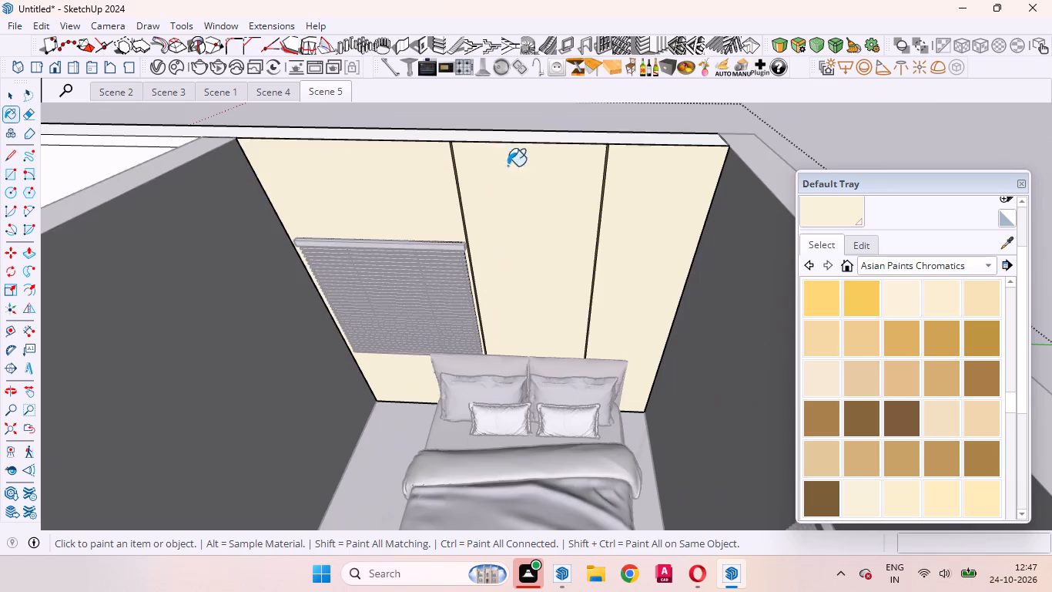
scroll(508, 166, "down", 2)
key("space")
left_click(715, 134)
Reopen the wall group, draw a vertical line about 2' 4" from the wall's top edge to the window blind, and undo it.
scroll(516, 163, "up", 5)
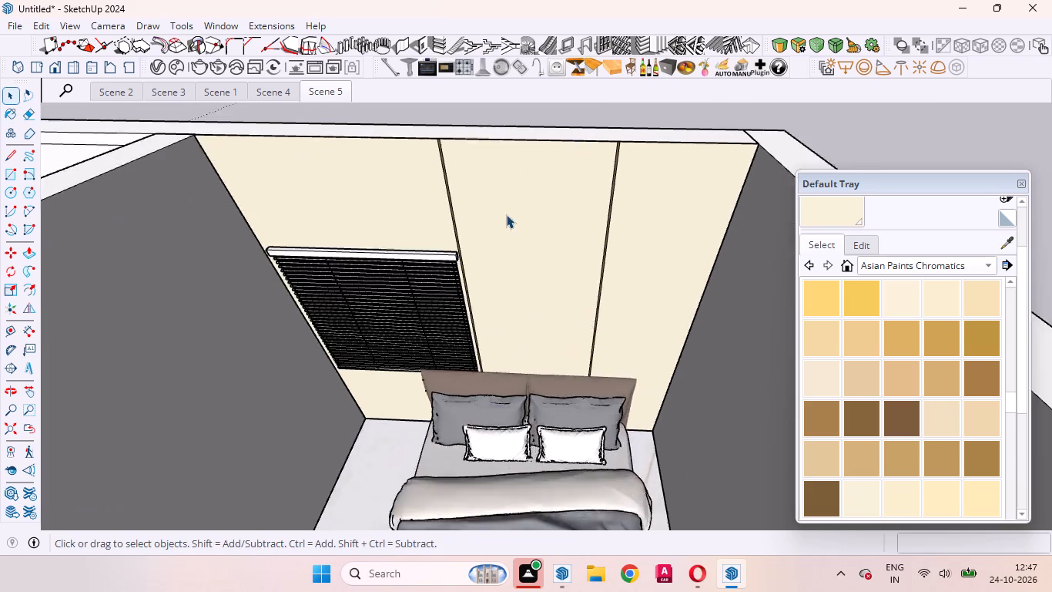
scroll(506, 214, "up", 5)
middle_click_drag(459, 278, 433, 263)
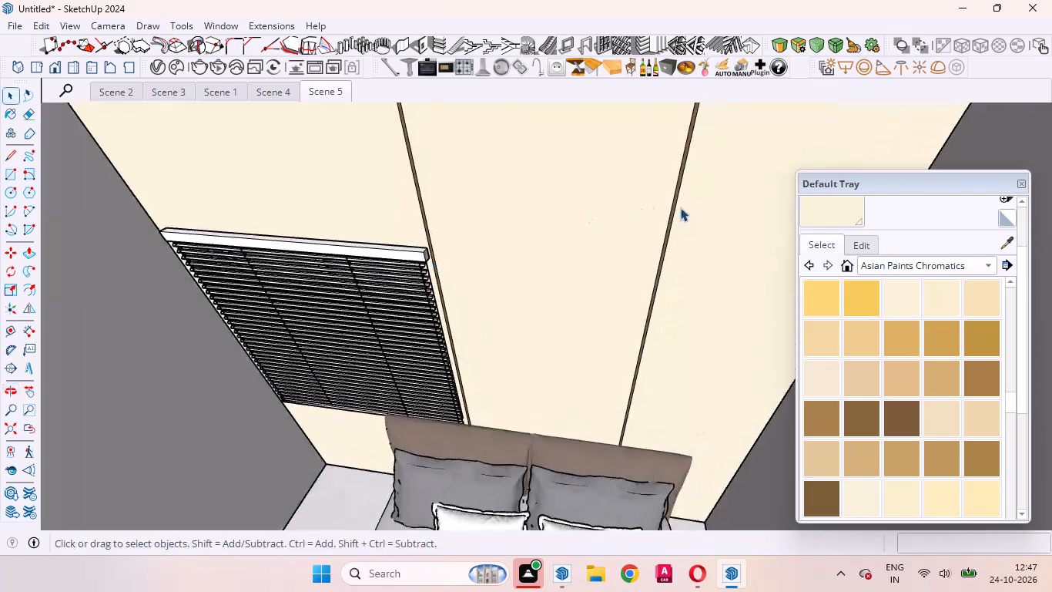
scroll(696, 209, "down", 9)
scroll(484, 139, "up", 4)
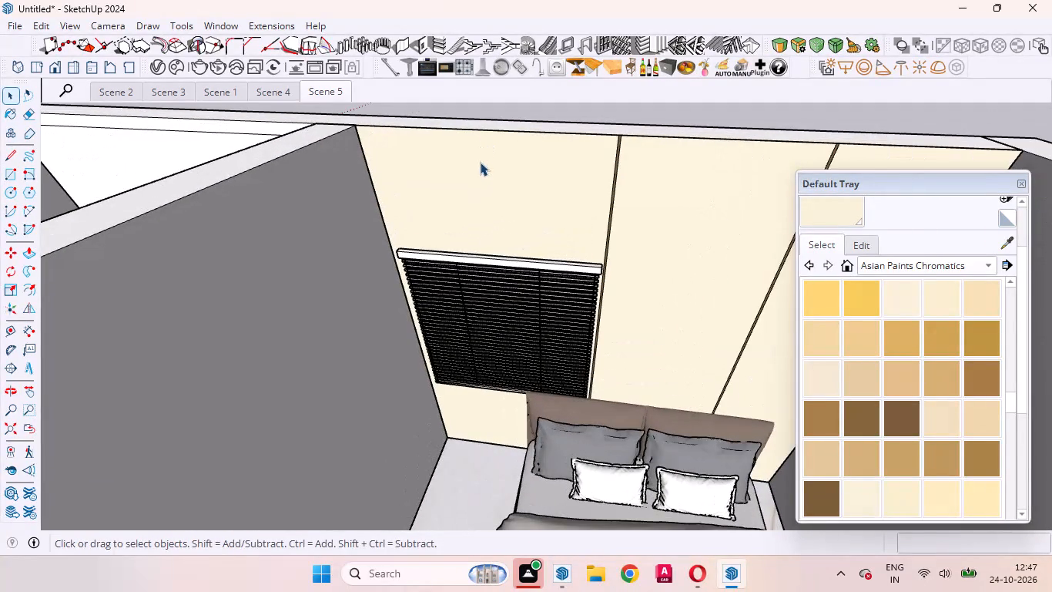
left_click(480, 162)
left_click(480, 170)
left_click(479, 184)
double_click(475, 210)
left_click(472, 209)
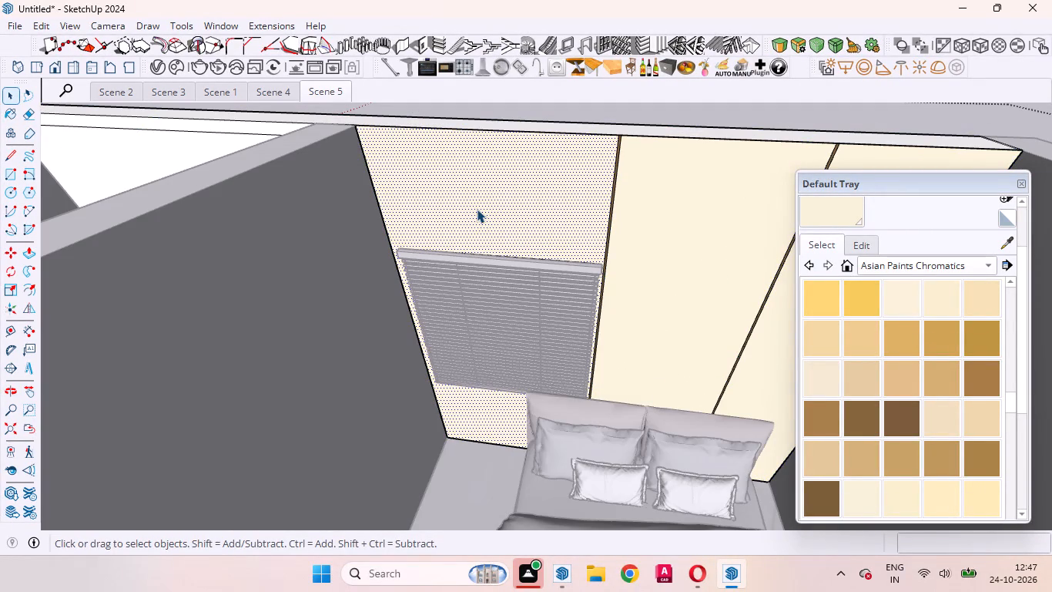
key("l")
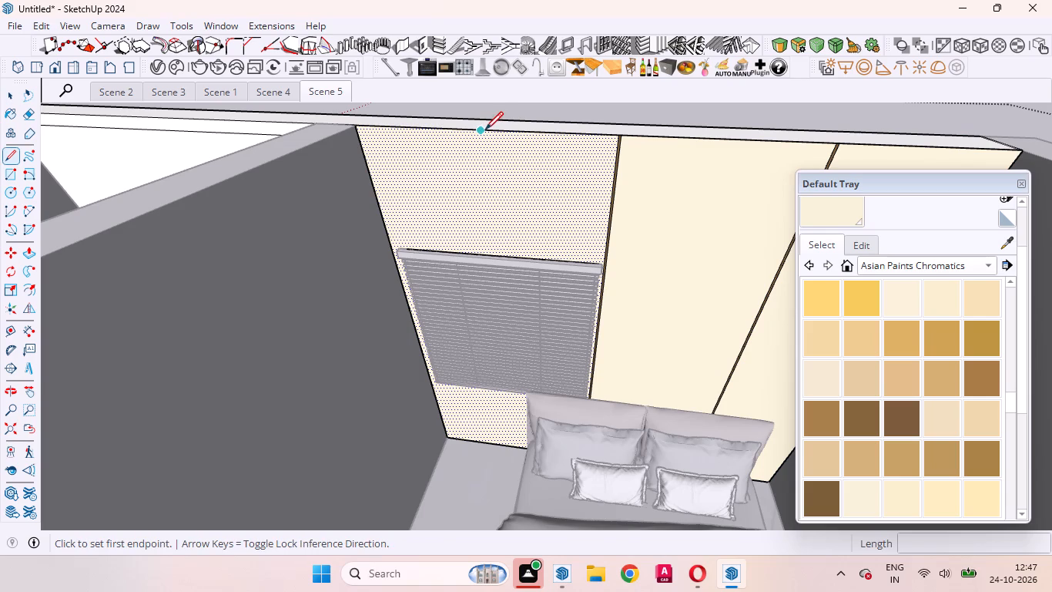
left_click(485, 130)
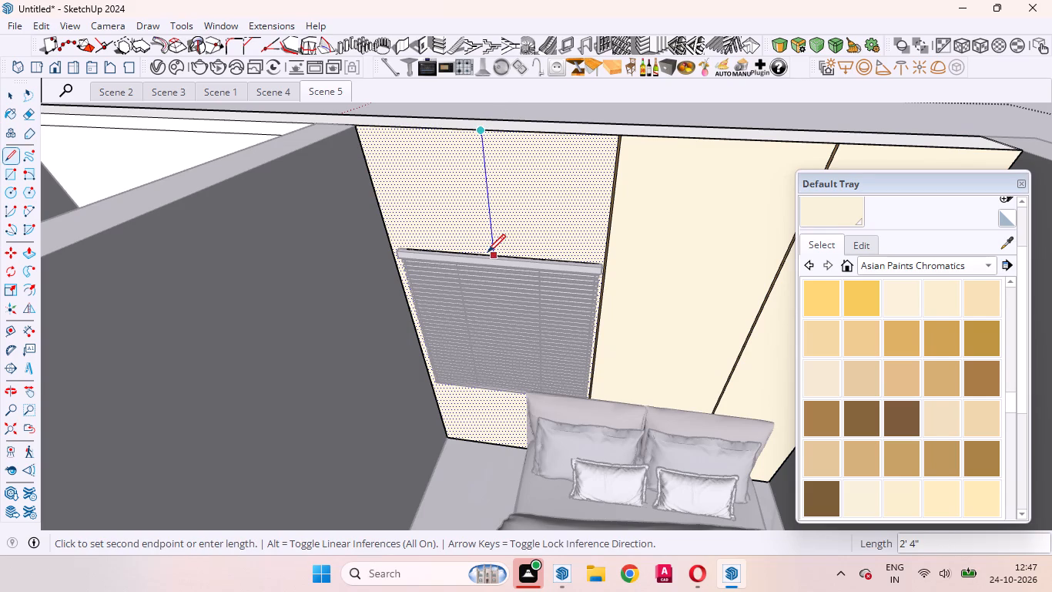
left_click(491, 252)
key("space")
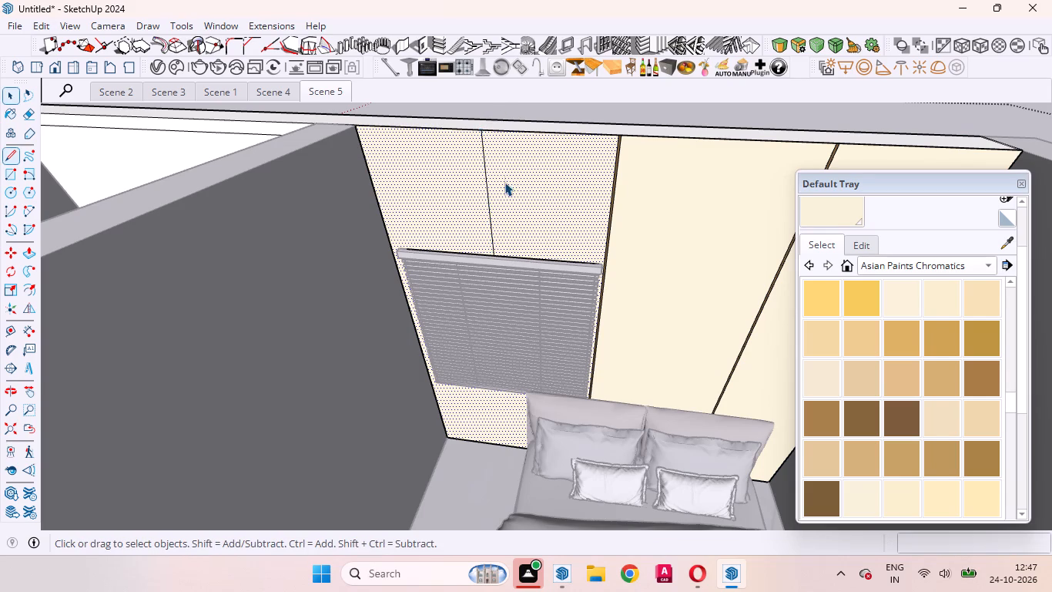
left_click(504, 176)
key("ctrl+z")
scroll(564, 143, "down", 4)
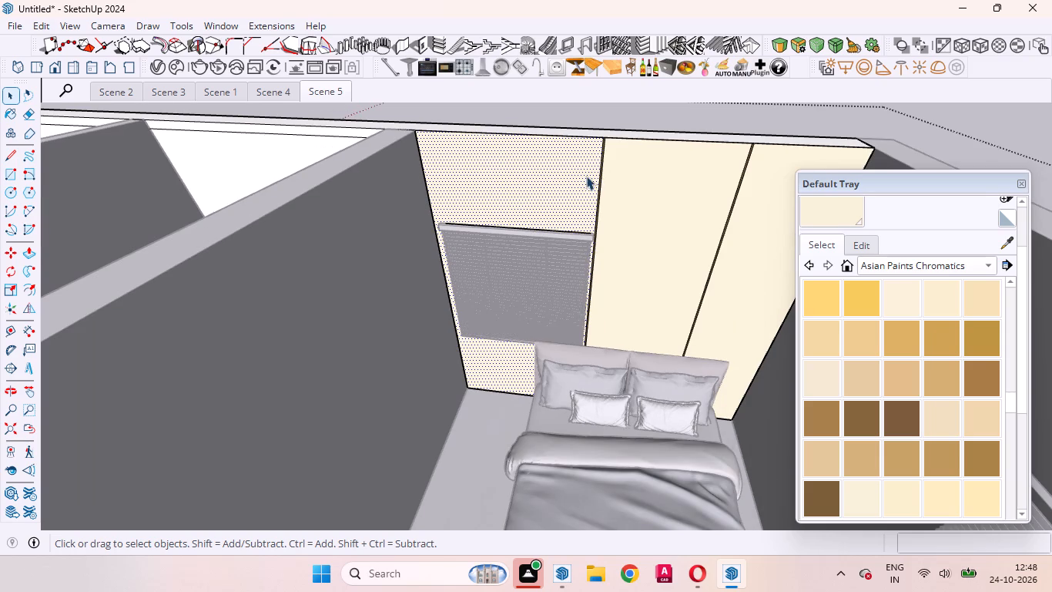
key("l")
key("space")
Close the wall group and hide the blind covering the window beside the bed.
left_click(525, 272)
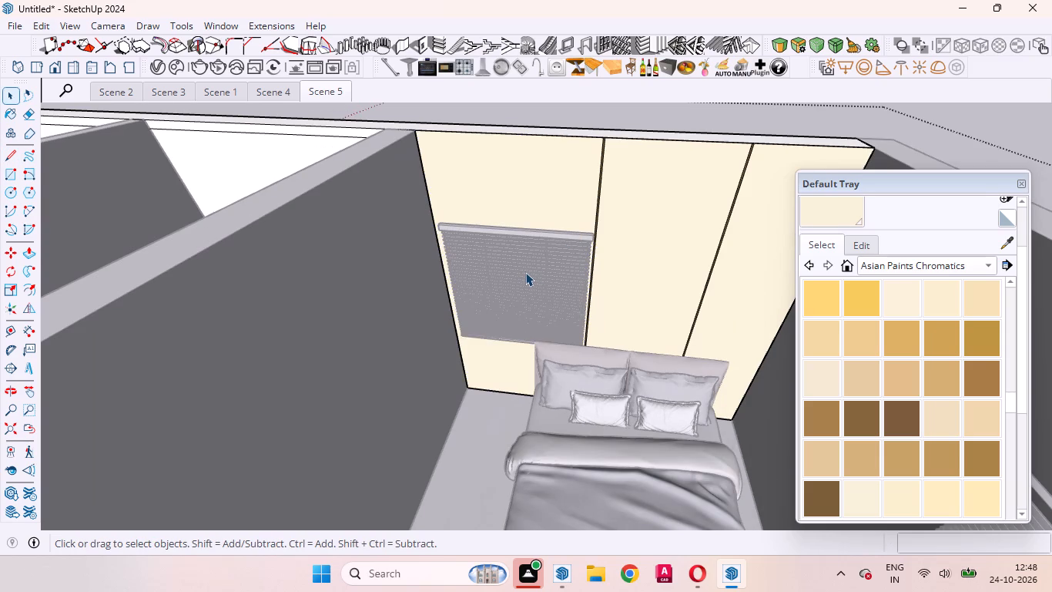
left_click(538, 115)
scroll(471, 308, "down", 5)
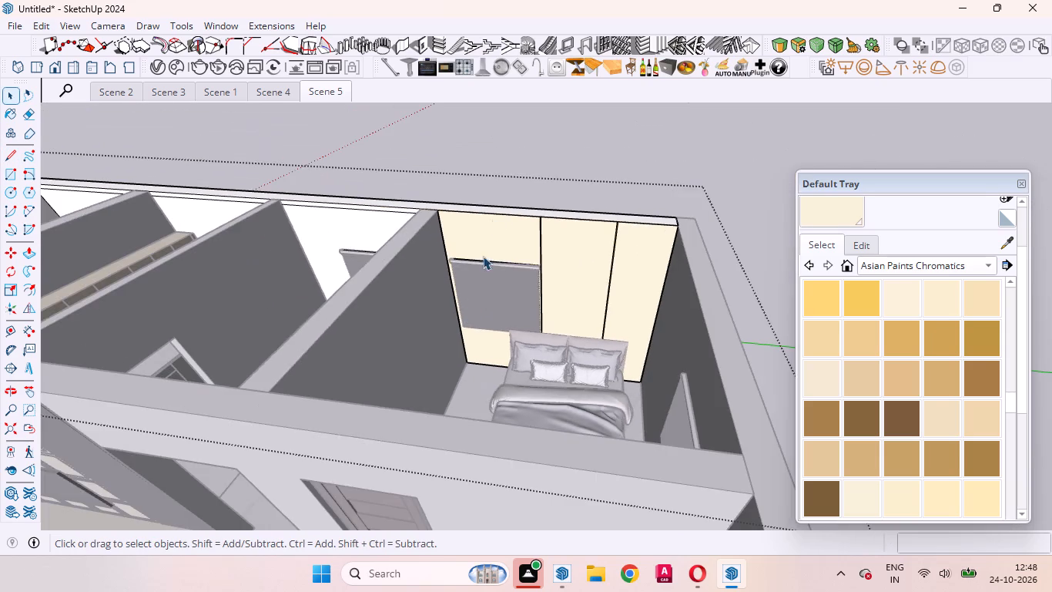
double_click(513, 147)
left_click(498, 261)
right_click(492, 279)
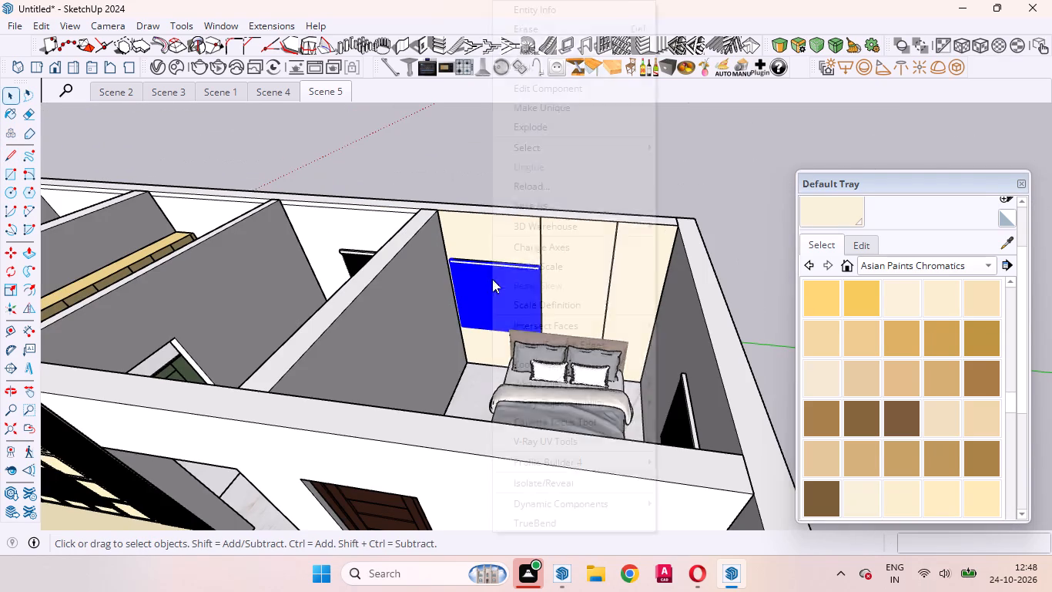
left_click(524, 42)
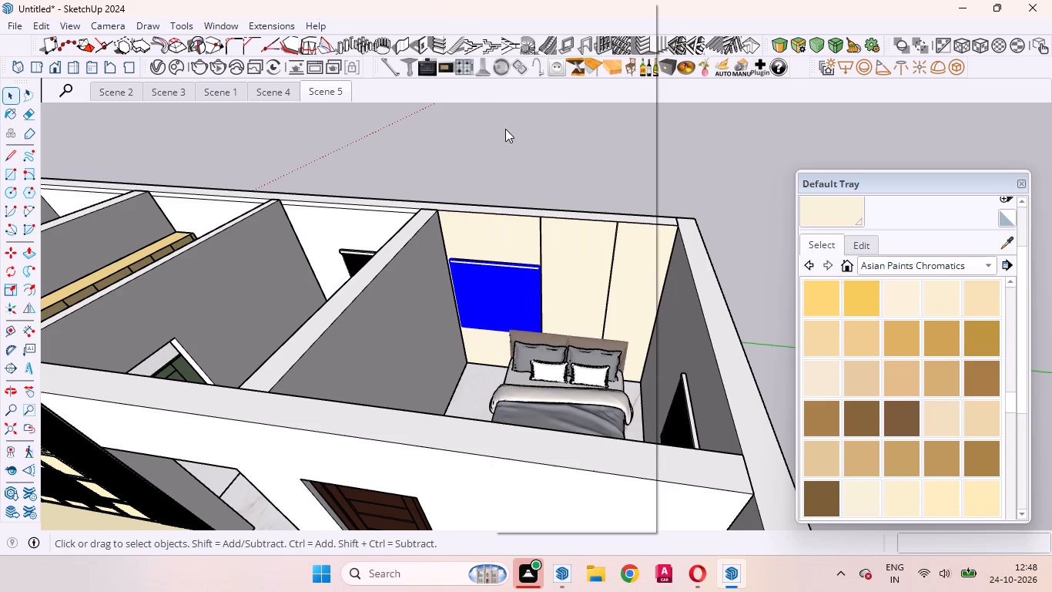
scroll(488, 248, "up", 9)
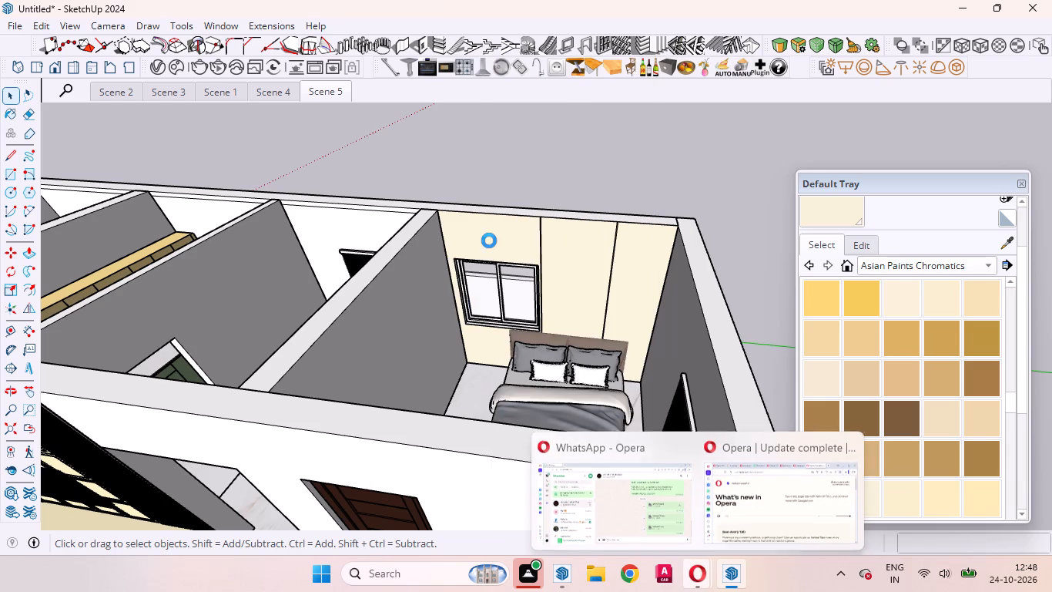
scroll(489, 240, "up", 4)
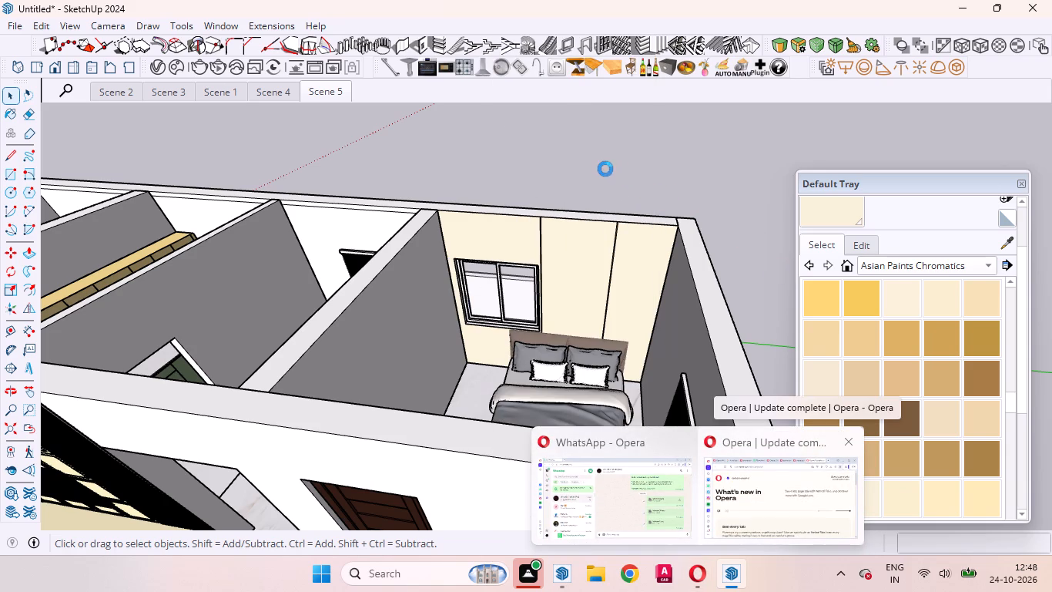
key("space")
left_click(570, 193)
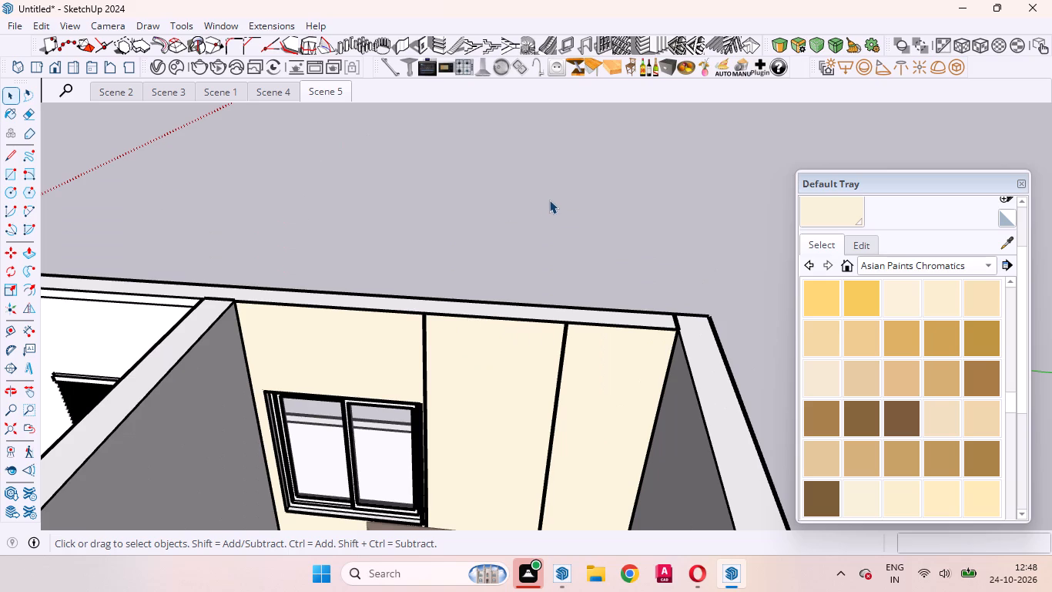
scroll(405, 219, "down", 9)
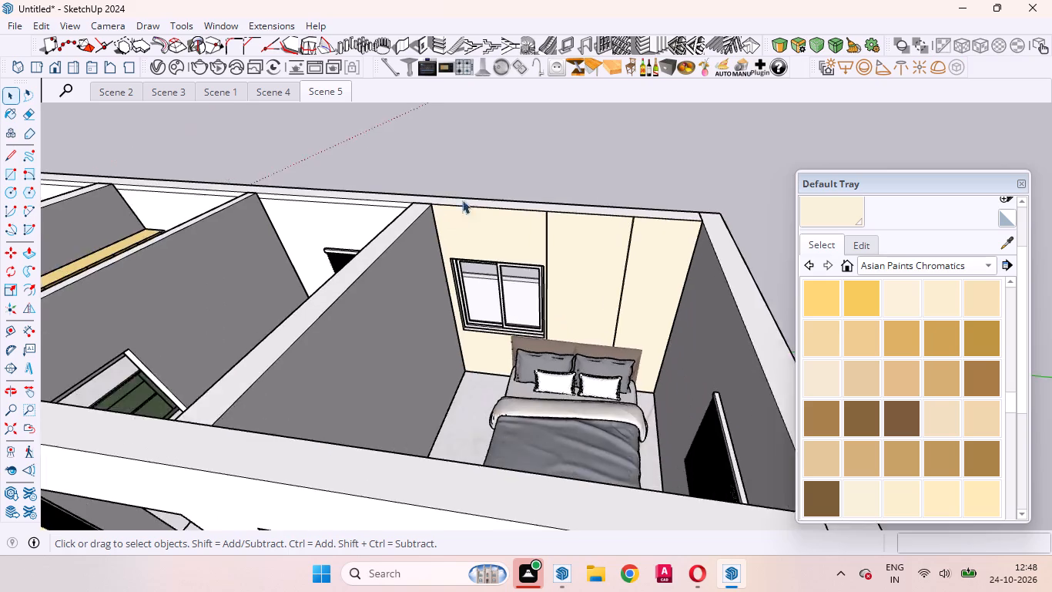
Open the bedroom's panel wall group and draw a 2' 4" vertical line from the wall's top edge to the window opening's top edge.
scroll(536, 203, "down", 4)
scroll(494, 210, "up", 15)
left_click(513, 262)
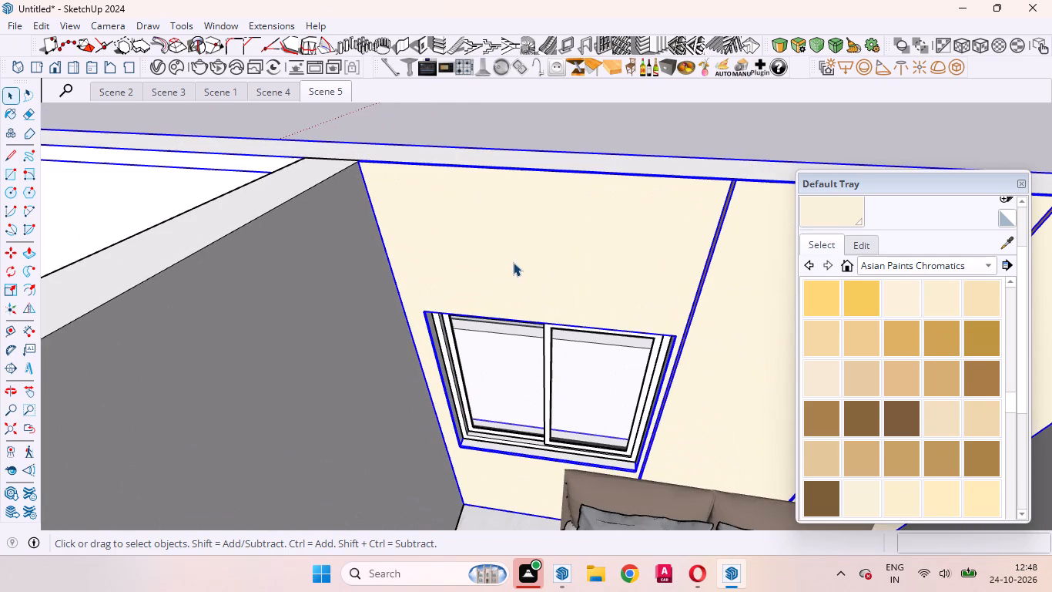
triple_click(512, 257)
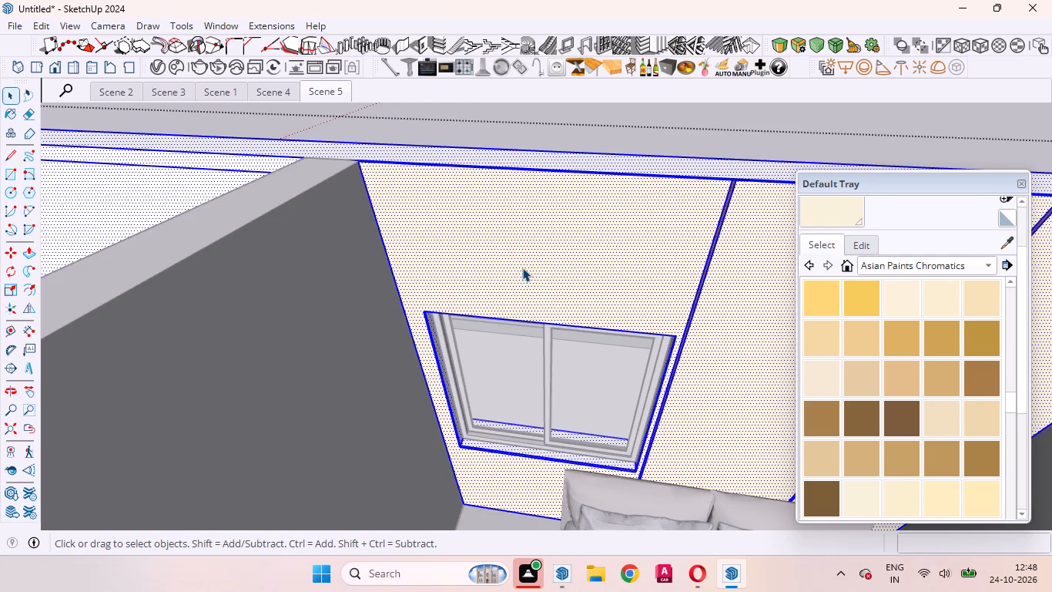
key("l")
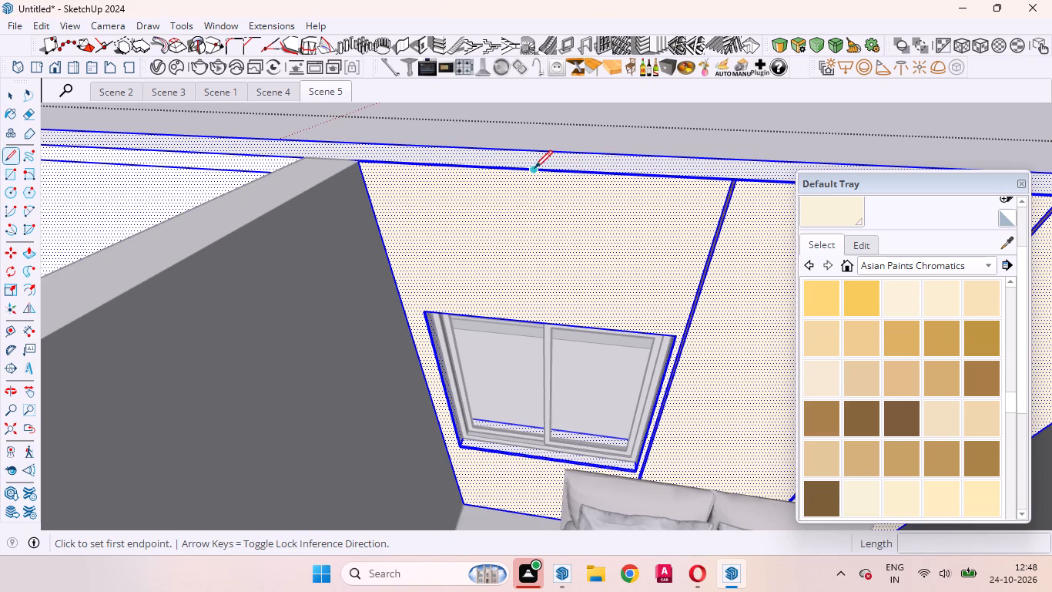
left_click(534, 168)
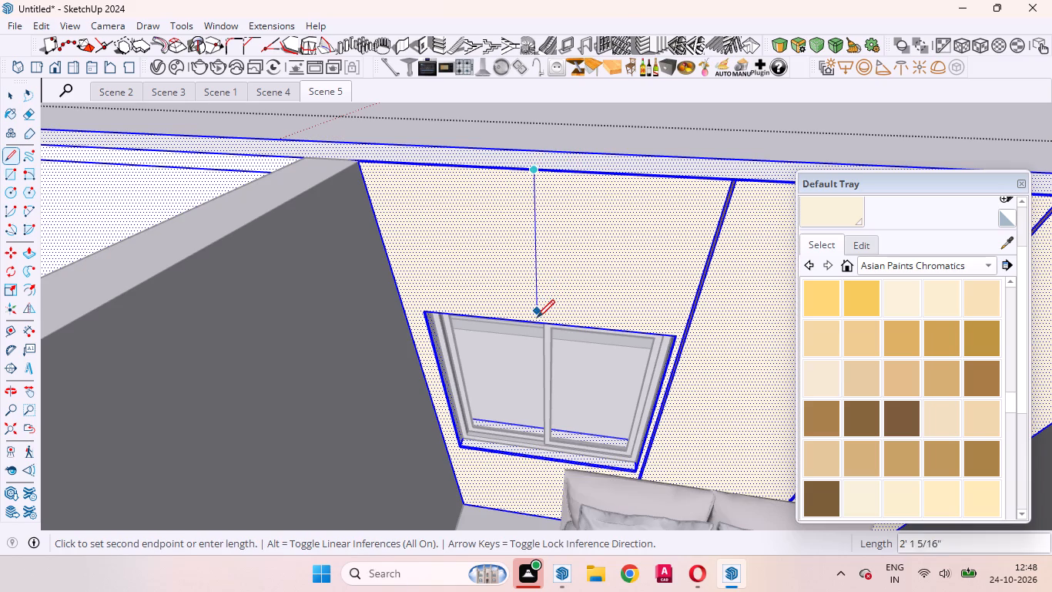
left_click(536, 319)
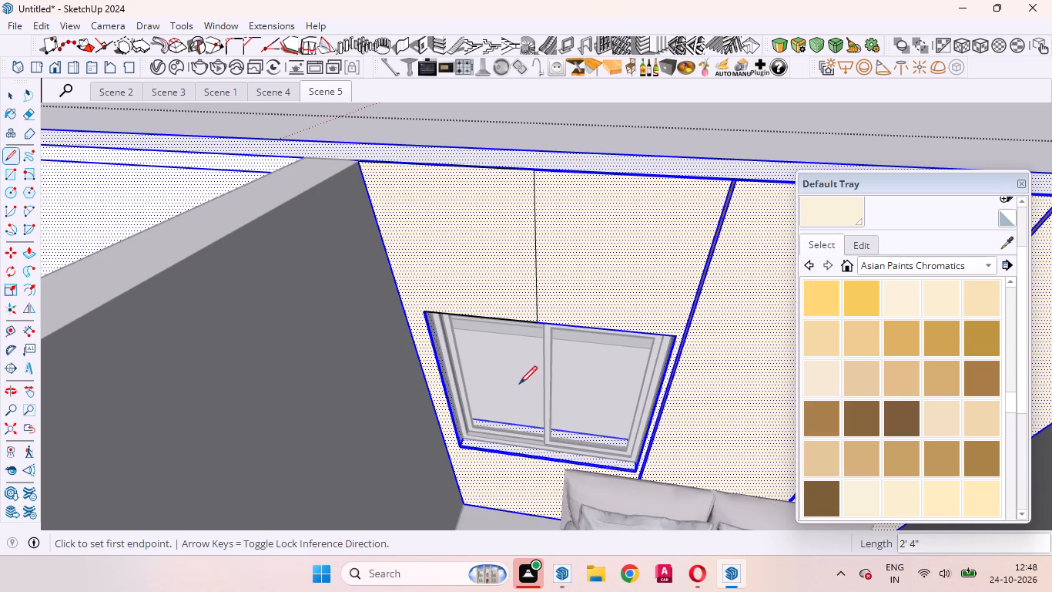
Draw a 3' vertical line from the window opening's bottom edge to the floor, in line with the one above.
scroll(546, 294, "down", 8)
scroll(542, 447, "up", 2)
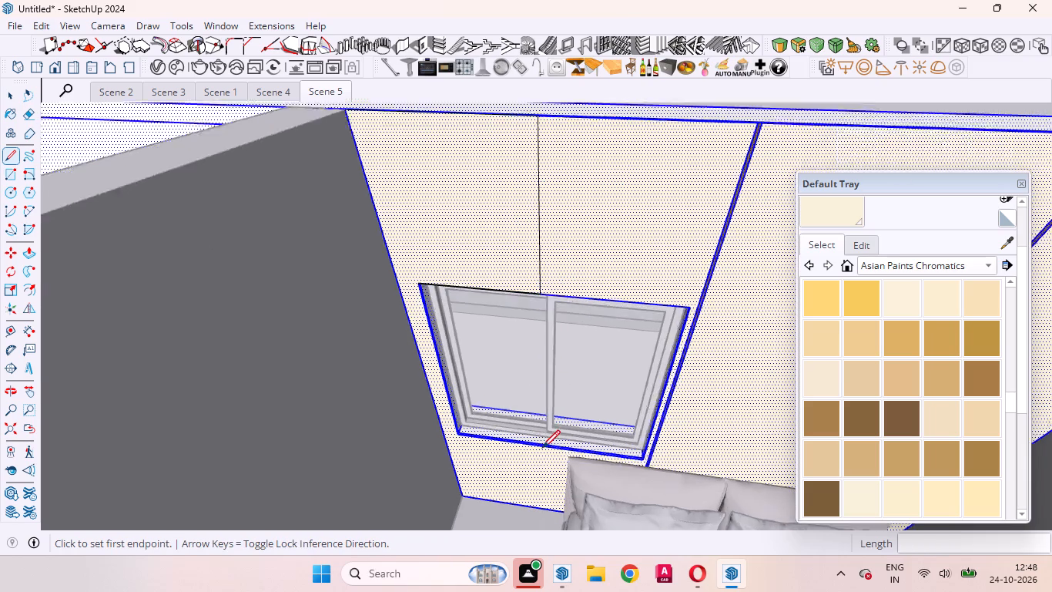
scroll(542, 448, "up", 7)
scroll(524, 426, "down", 13)
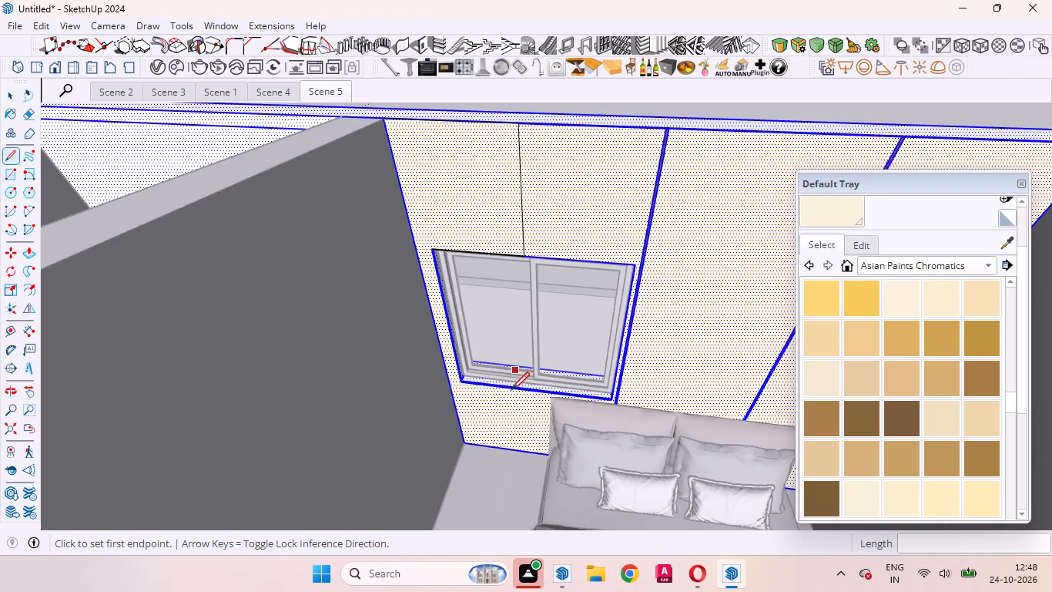
scroll(510, 422, "up", 5)
left_click(551, 368)
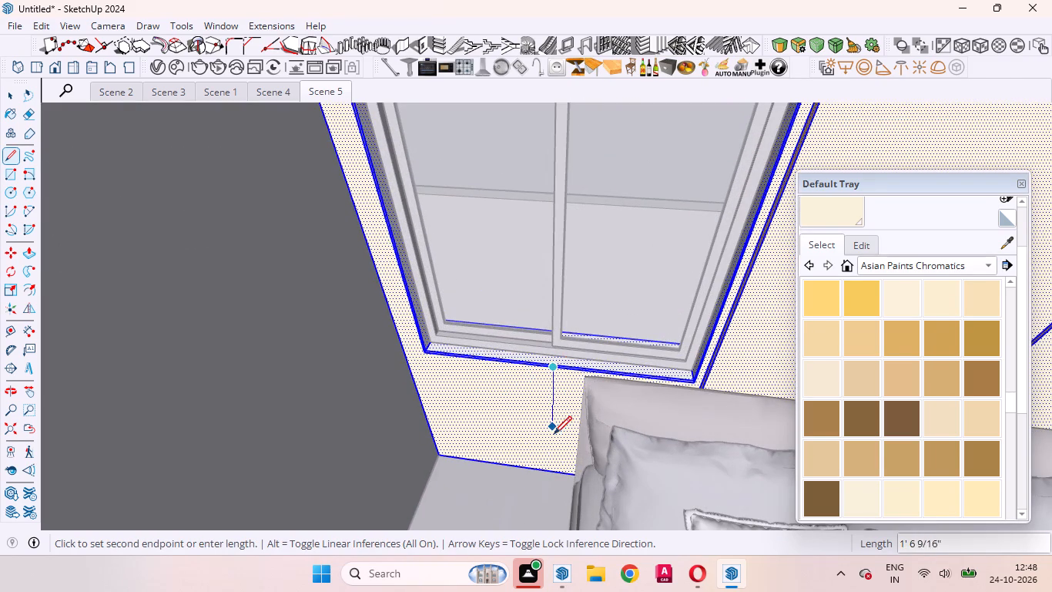
left_click(553, 473)
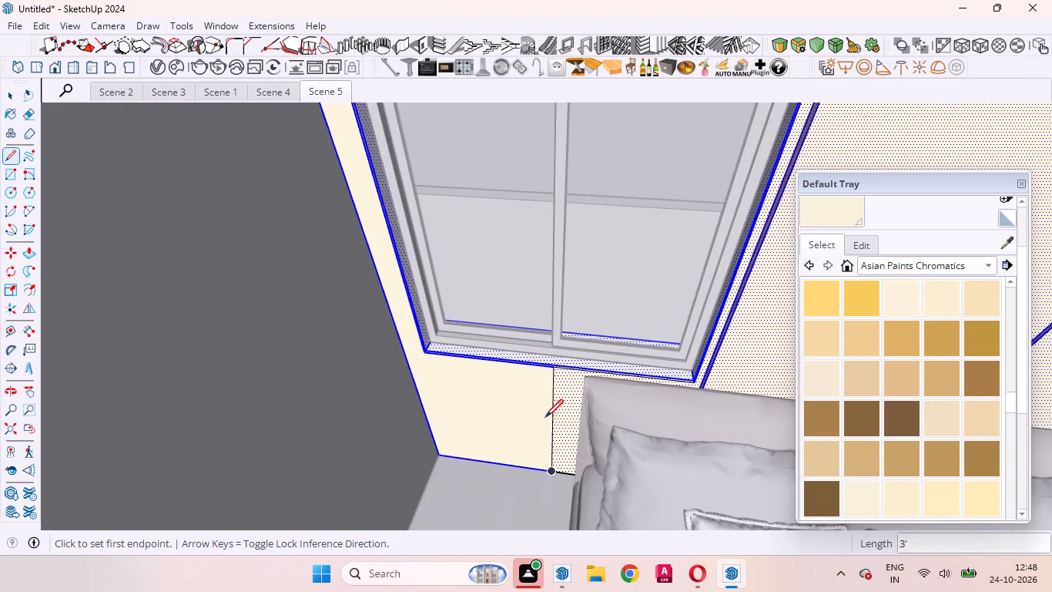
scroll(521, 433, "down", 9)
key("space")
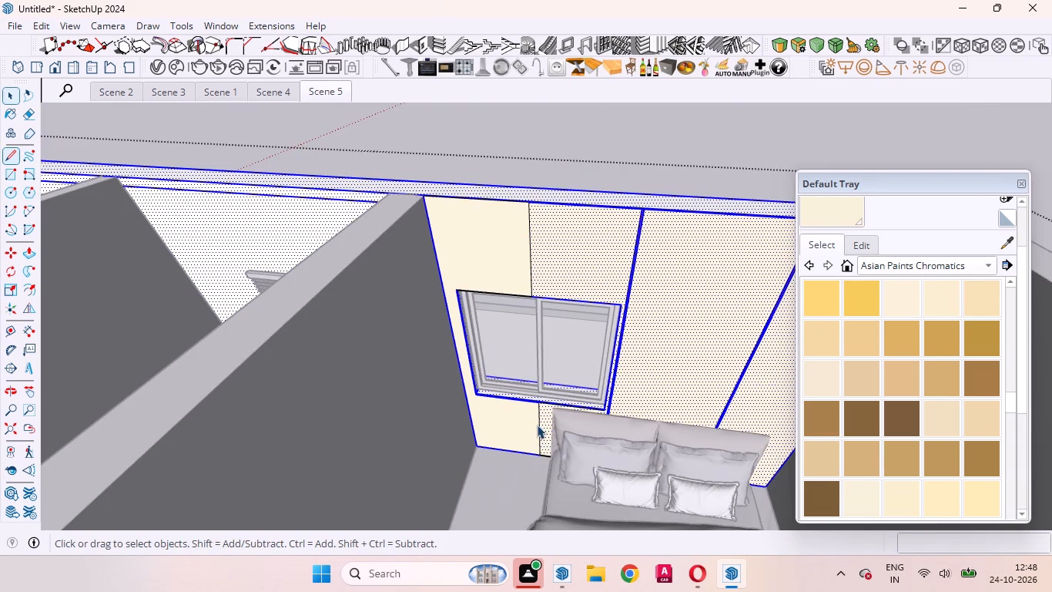
Copy the two vertical lines above and below the window 12 mm toward the nearby side wall.
scroll(527, 258, "up", 4)
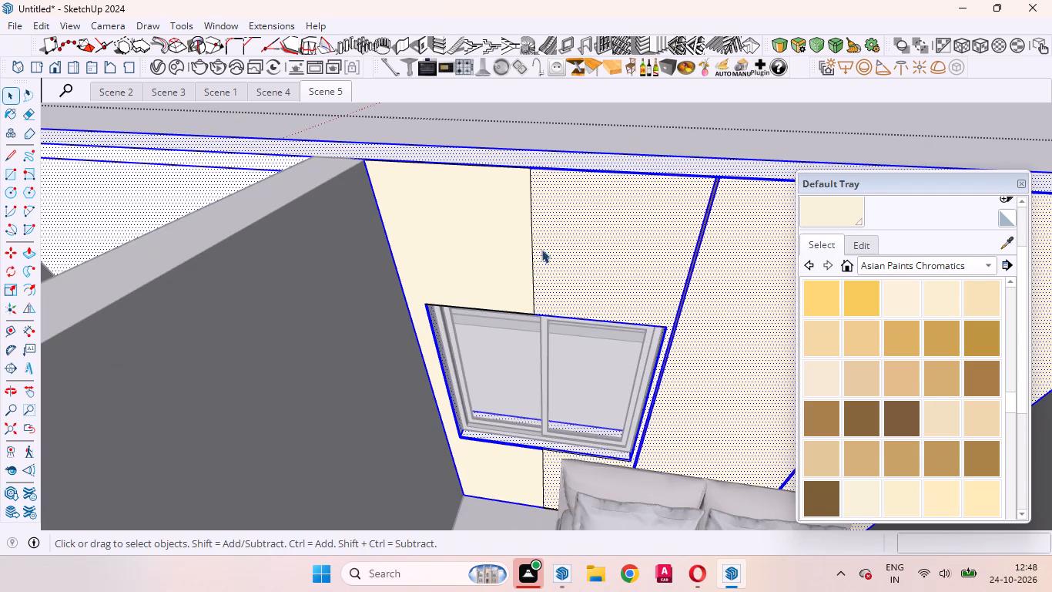
left_click(556, 251)
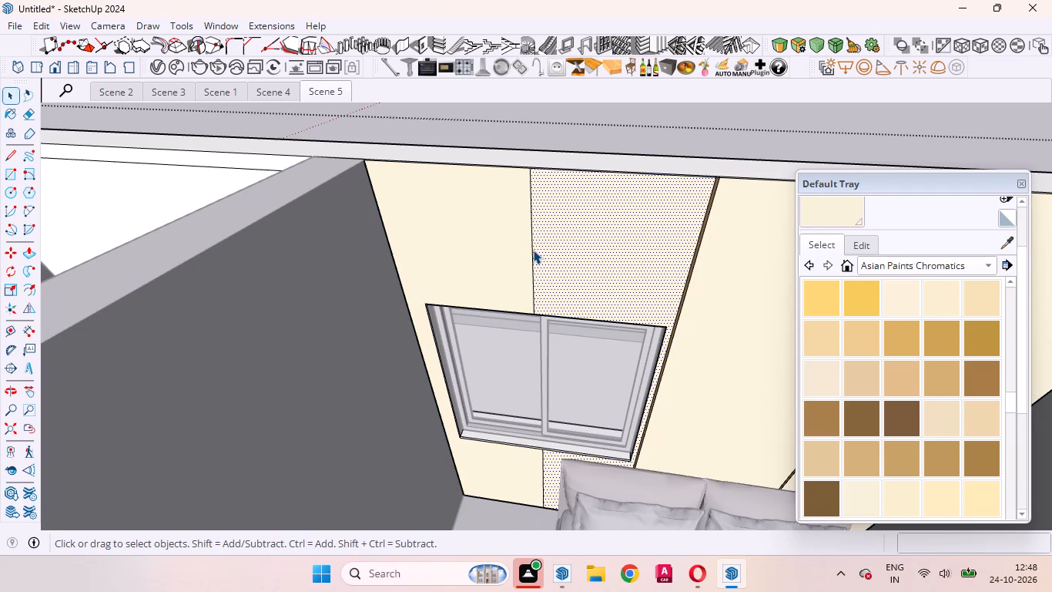
left_click(533, 250)
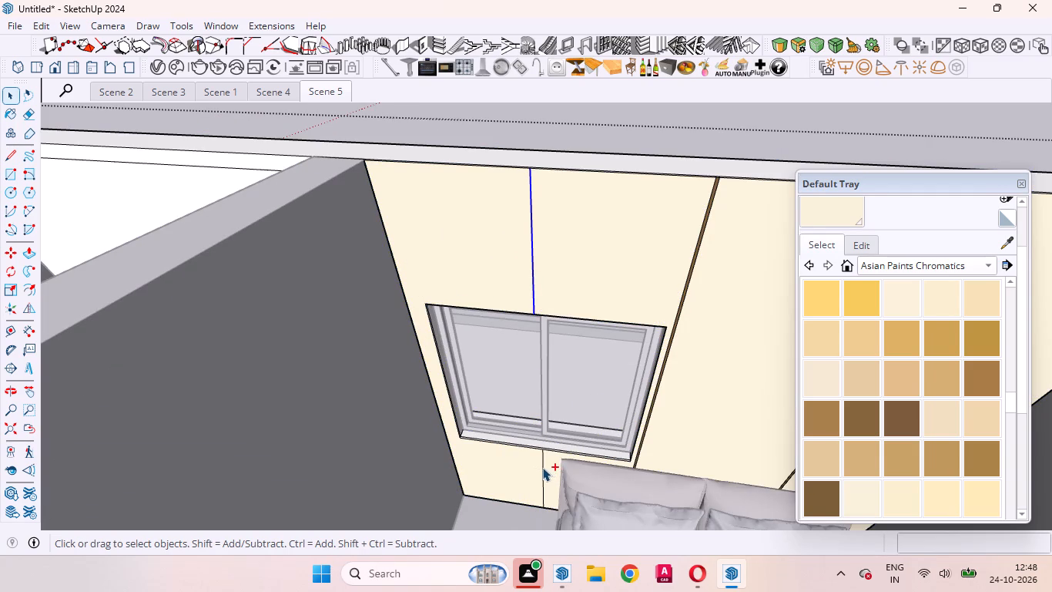
left_click(542, 467, "ctrl")
key("m")
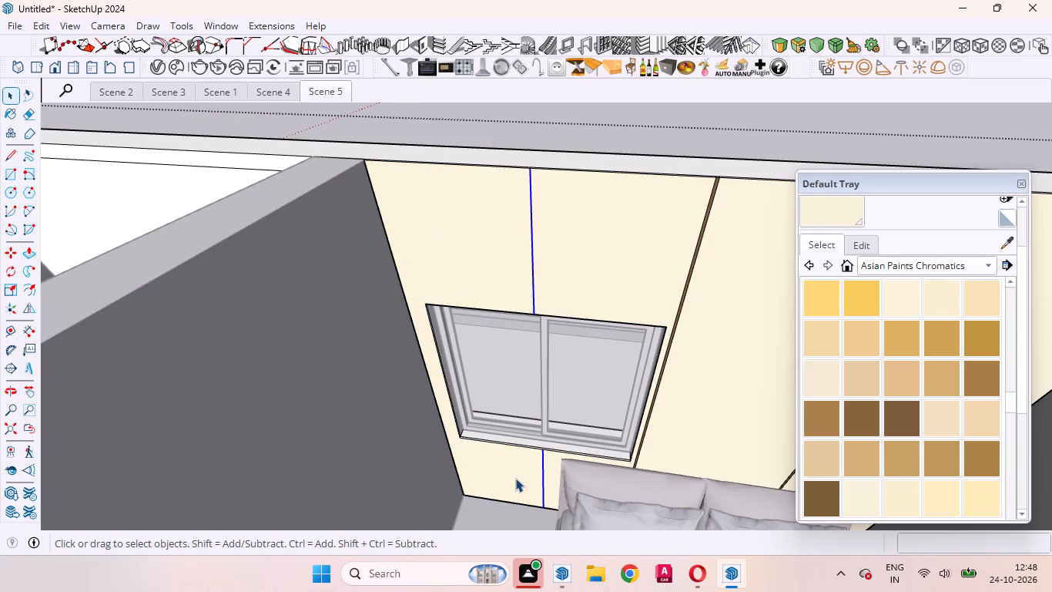
left_click(519, 470)
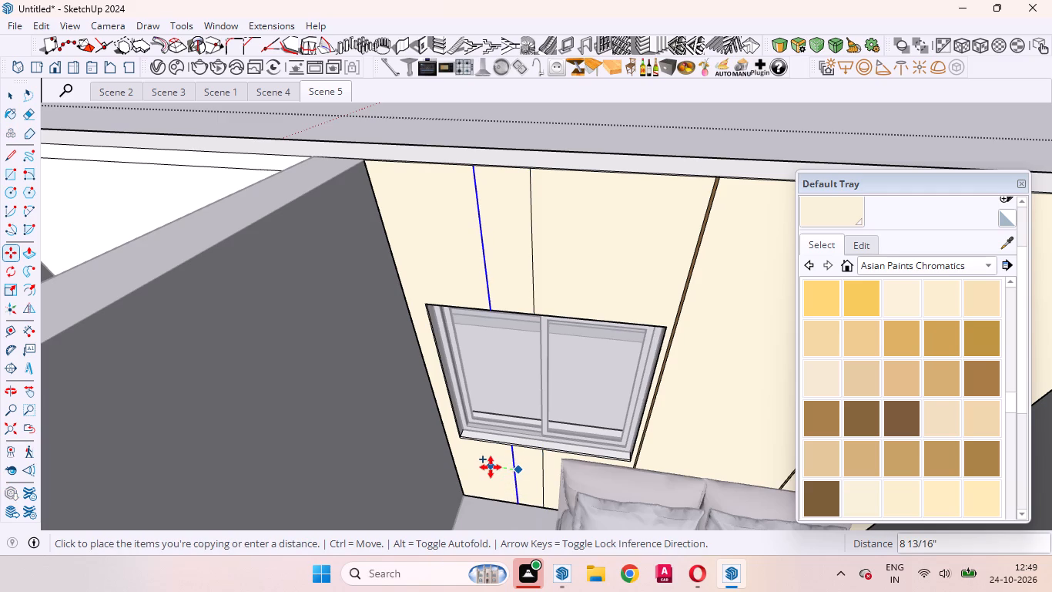
key("1")
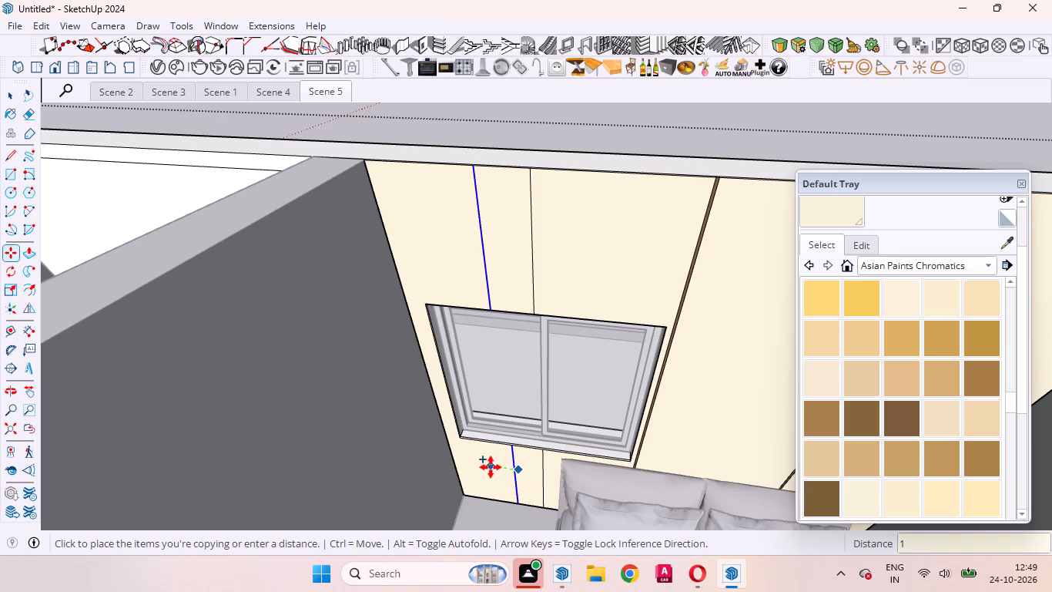
type("2mm")
key("Return")
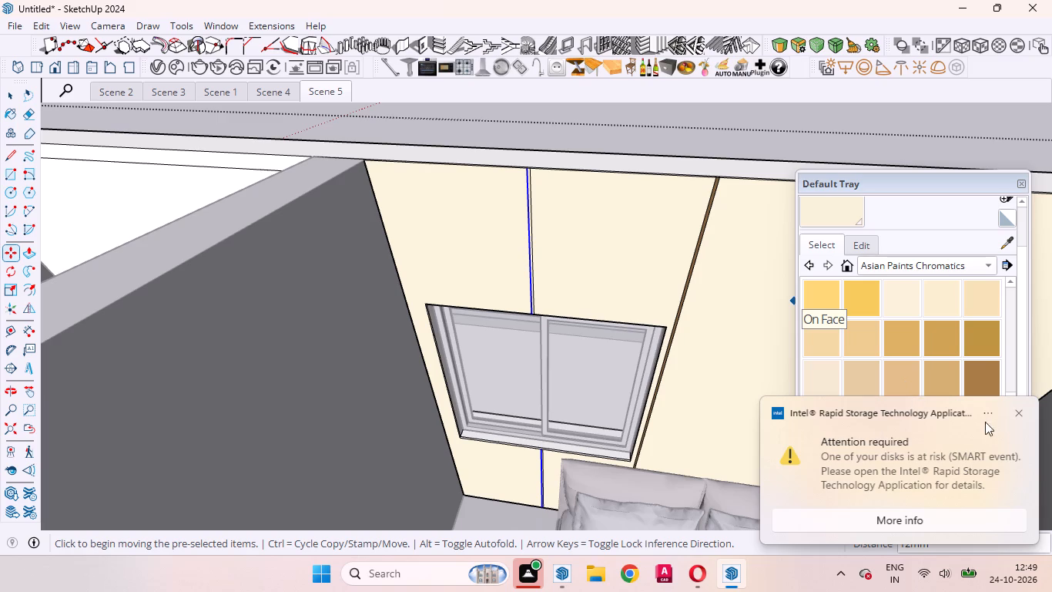
left_click(1017, 409)
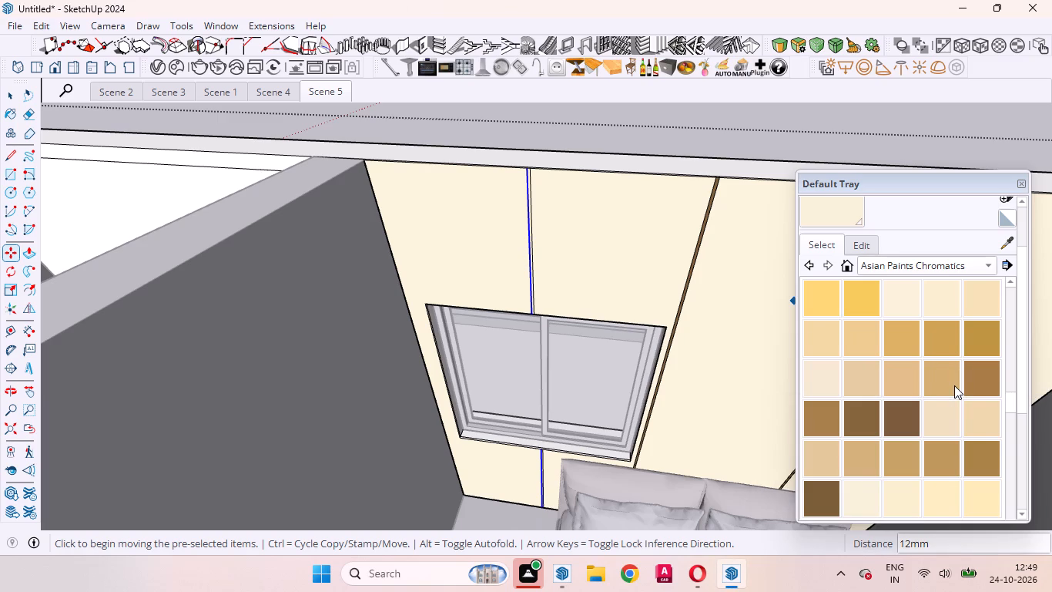
left_click(446, 247)
key("space")
Sample the dark brown Military Boots-N from the neighbouring strip and paint the narrow strip above the window with it.
scroll(541, 180, "up", 2)
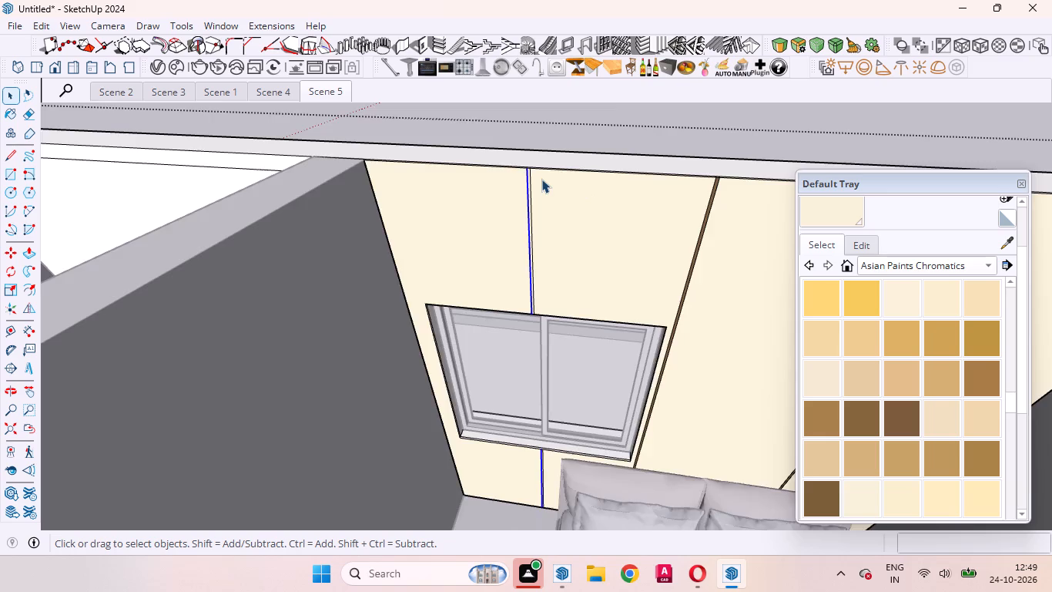
scroll(541, 179, "up", 17)
left_click(539, 177)
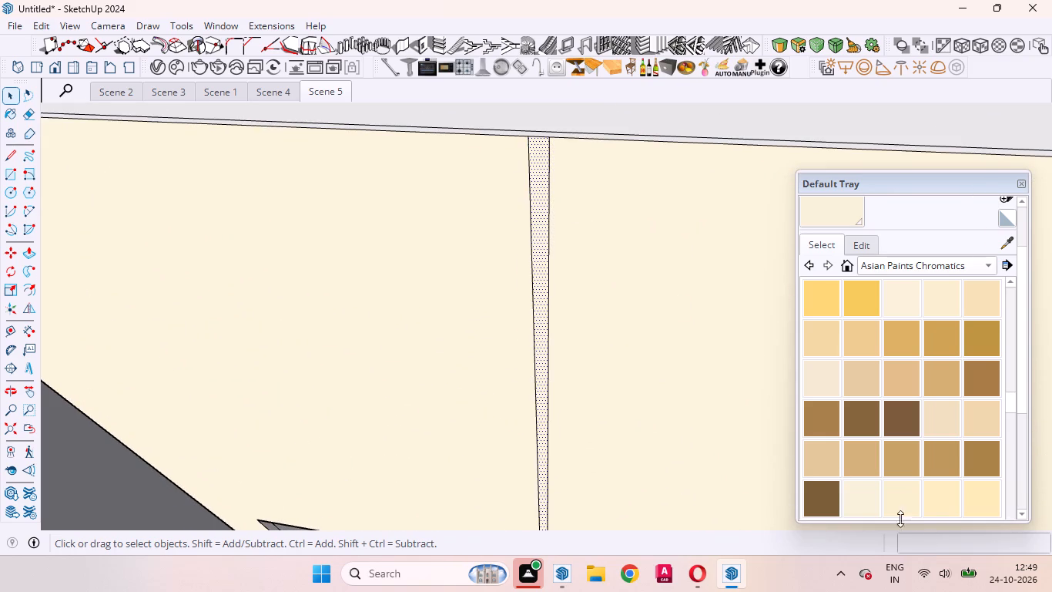
scroll(555, 291, "down", 14)
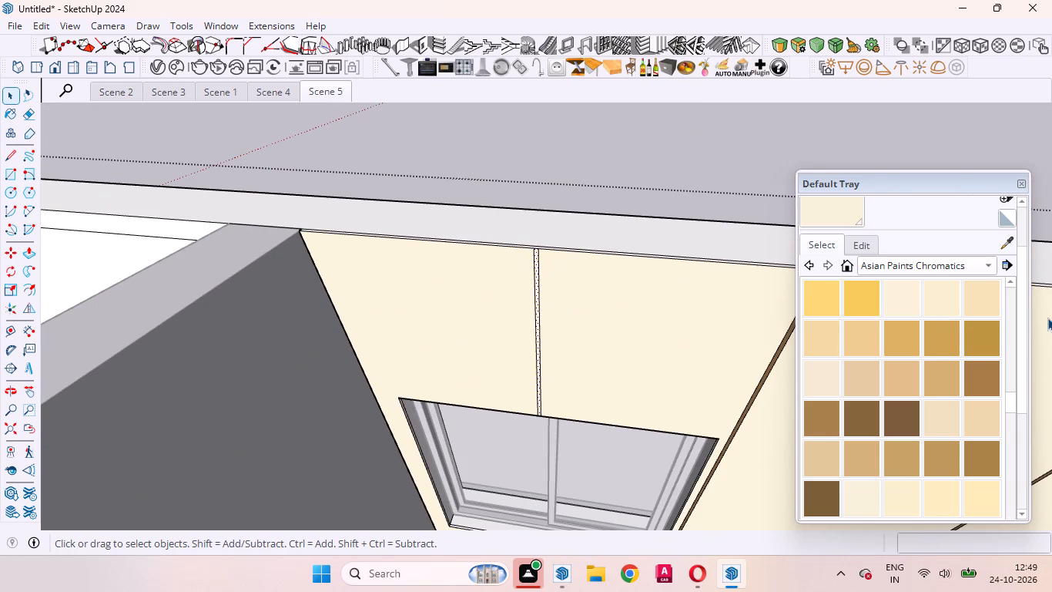
left_click(1003, 240)
scroll(367, 302, "down", 5)
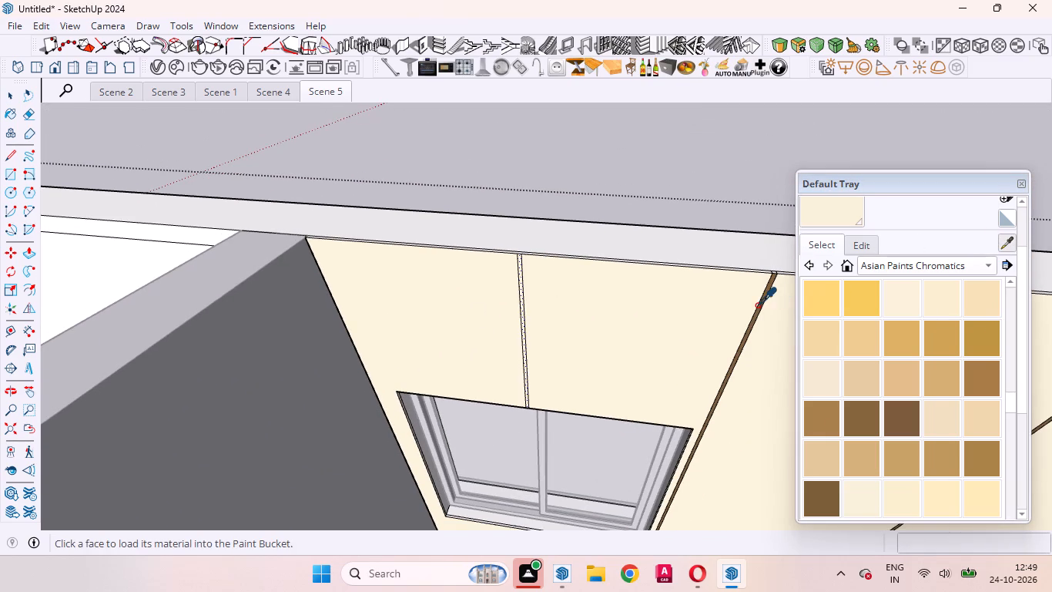
scroll(757, 305, "up", 16)
left_click(767, 298)
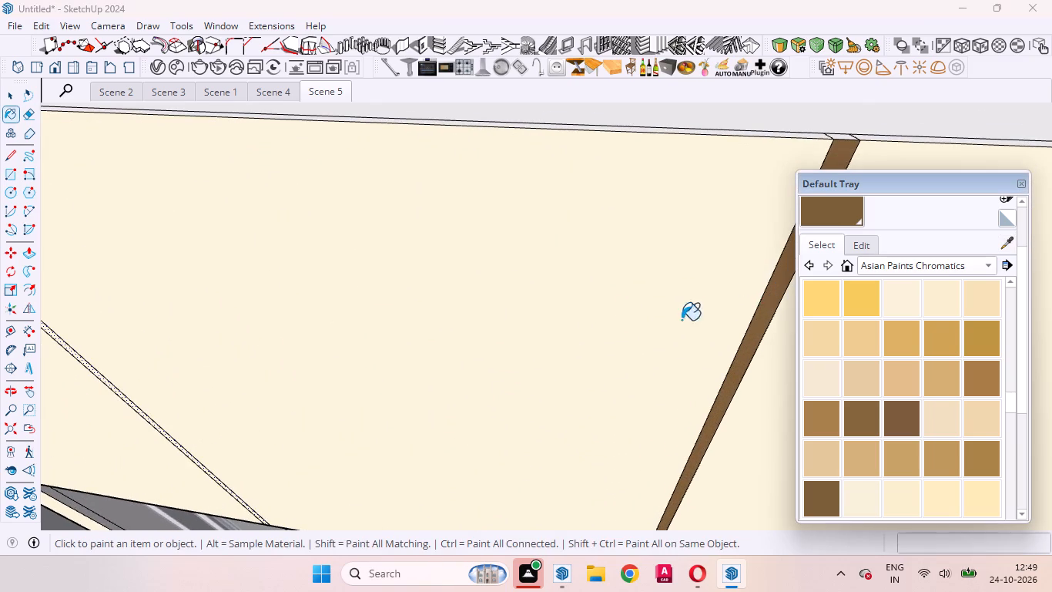
scroll(627, 314, "down", 14)
scroll(496, 267, "down", 5)
scroll(219, 257, "up", 3)
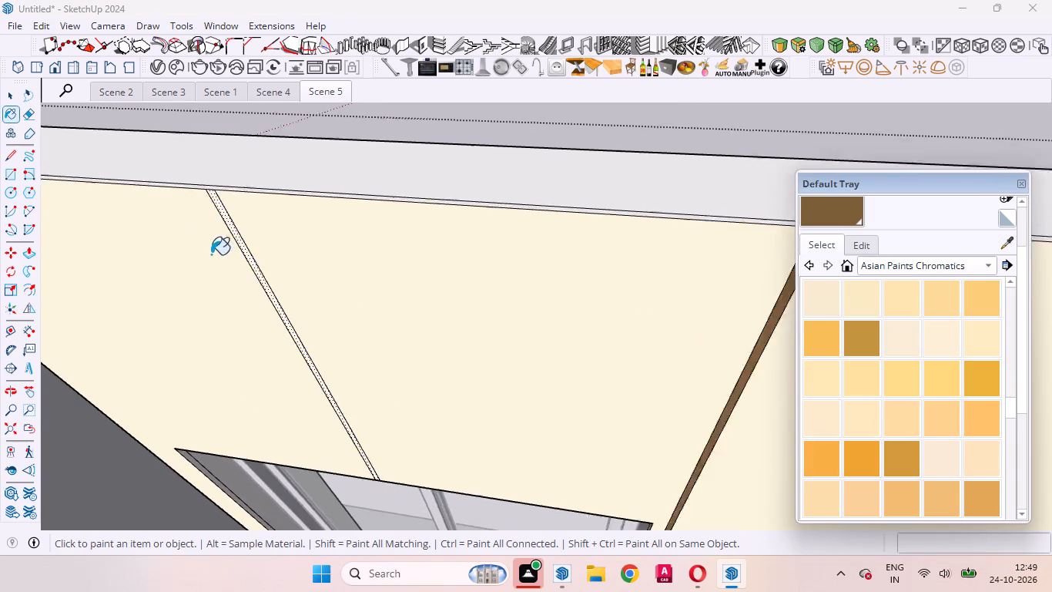
scroll(211, 254, "up", 10)
left_click(260, 226)
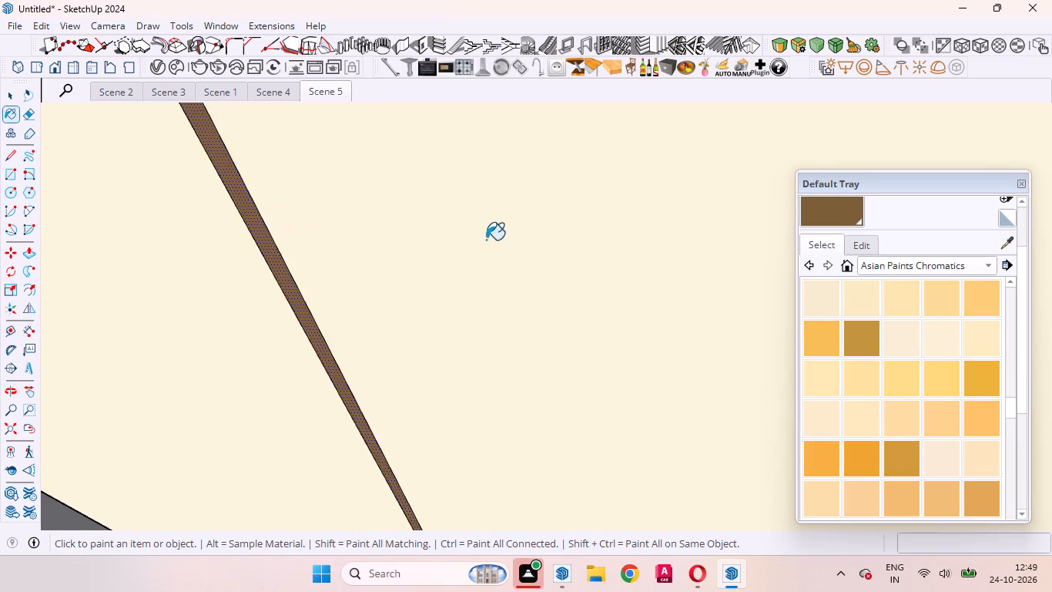
Paint the narrow strip below the window in the same dark brown and close the wall group.
scroll(500, 240, "down", 20)
scroll(500, 240, "down", 5)
scroll(514, 399, "up", 2)
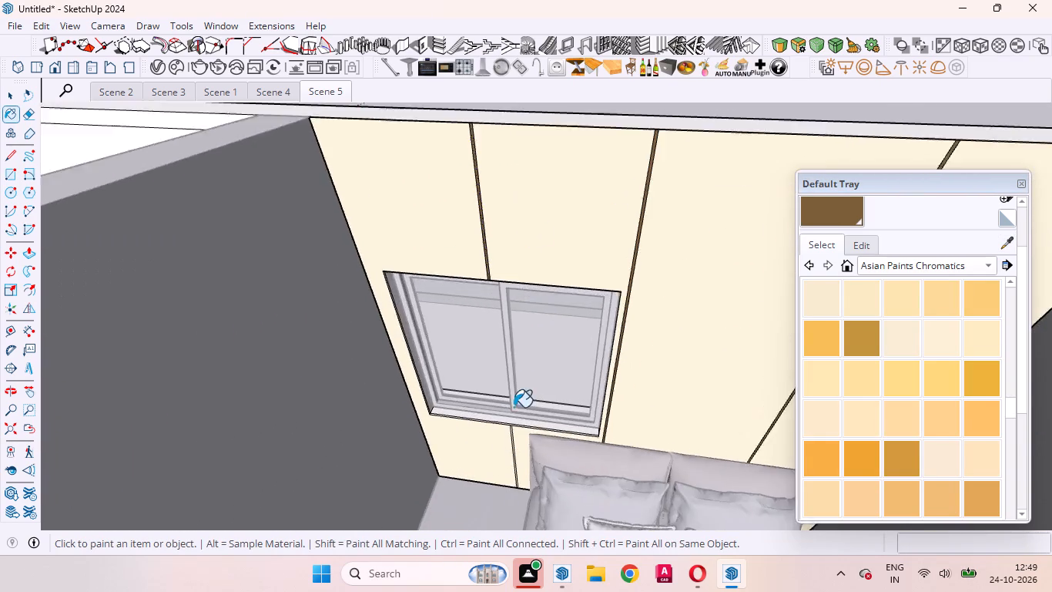
scroll(514, 407, "up", 20)
scroll(514, 407, "up", 3)
left_click(545, 357)
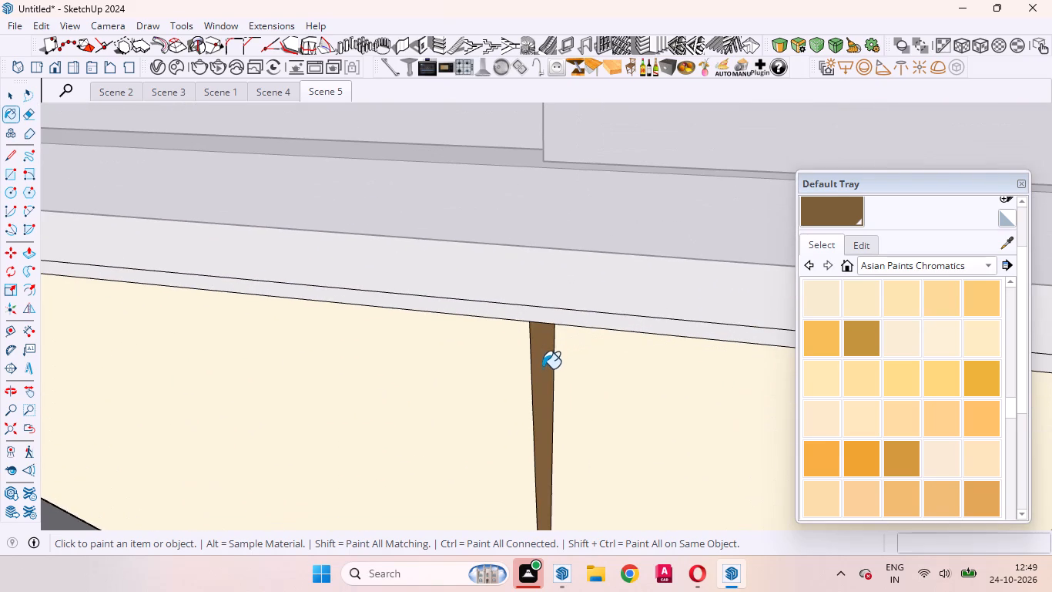
scroll(541, 373, "down", 20)
key("space")
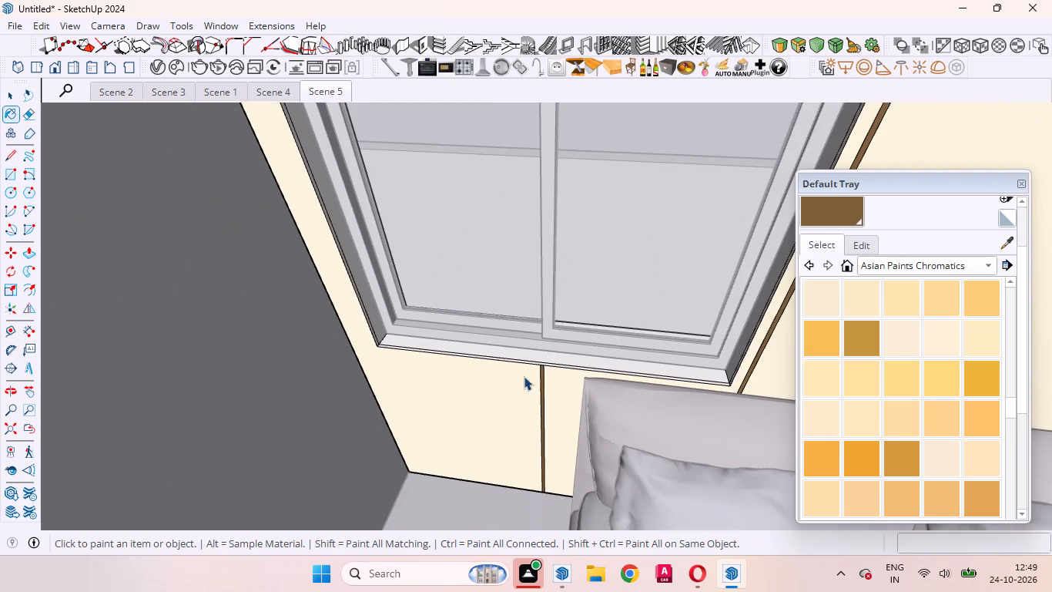
key("space")
scroll(432, 374, "down", 10)
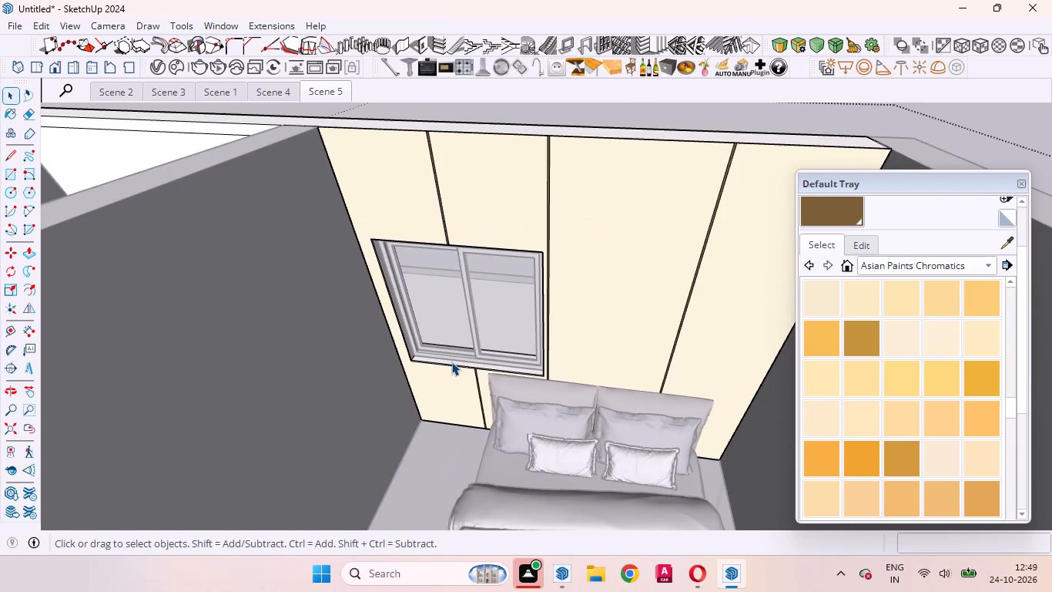
middle_click_drag(383, 311, 423, 288)
scroll(417, 286, "up", 1)
scroll(417, 284, "down", 3)
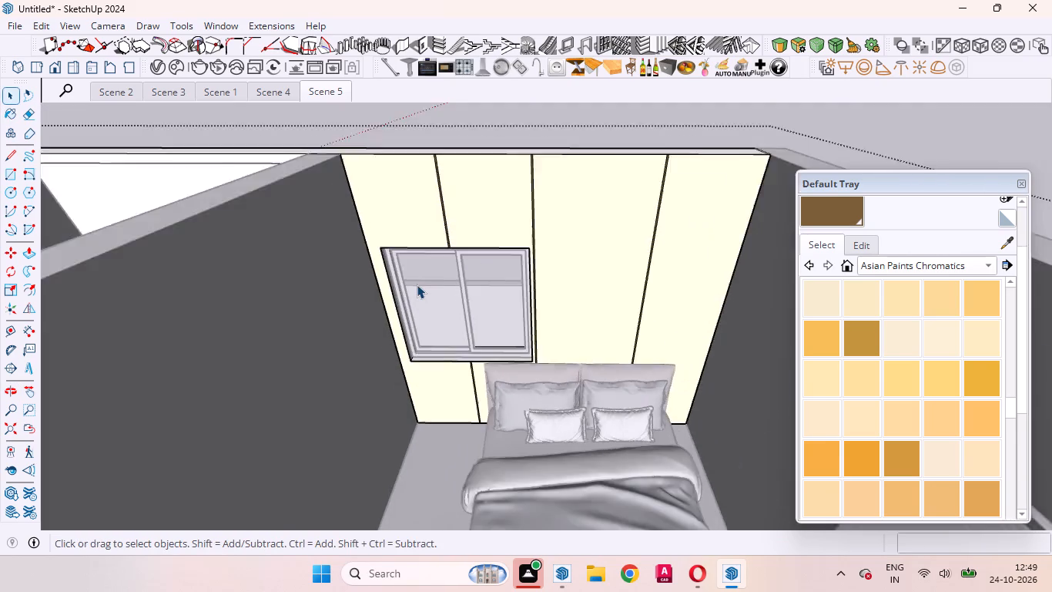
scroll(417, 284, "down", 9)
left_click(643, 182)
Unhide the last hidden object, the blind covering the window beside the bed.
scroll(424, 219, "up", 5)
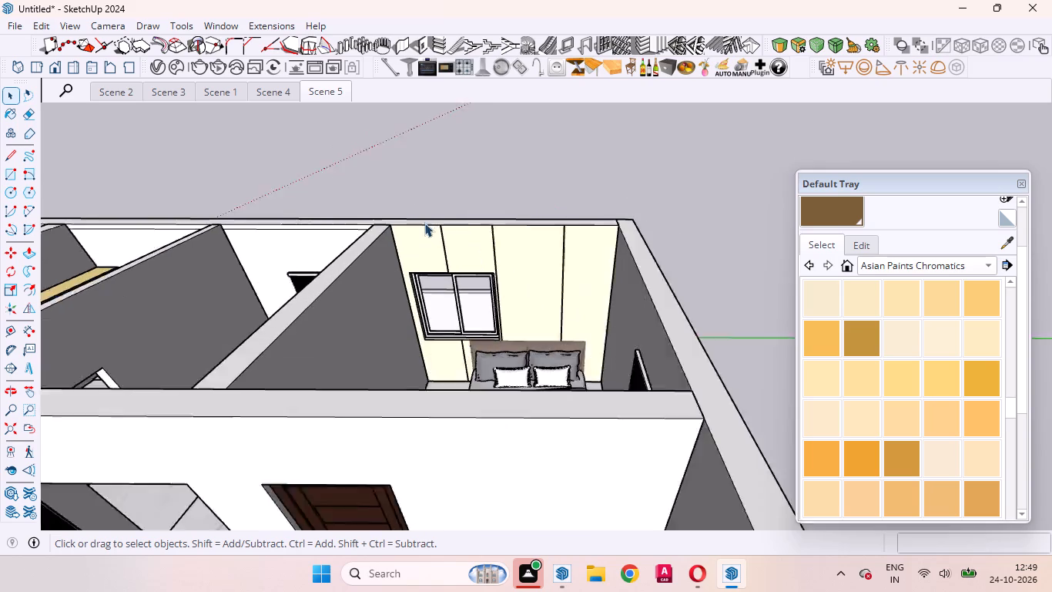
scroll(424, 223, "up", 4)
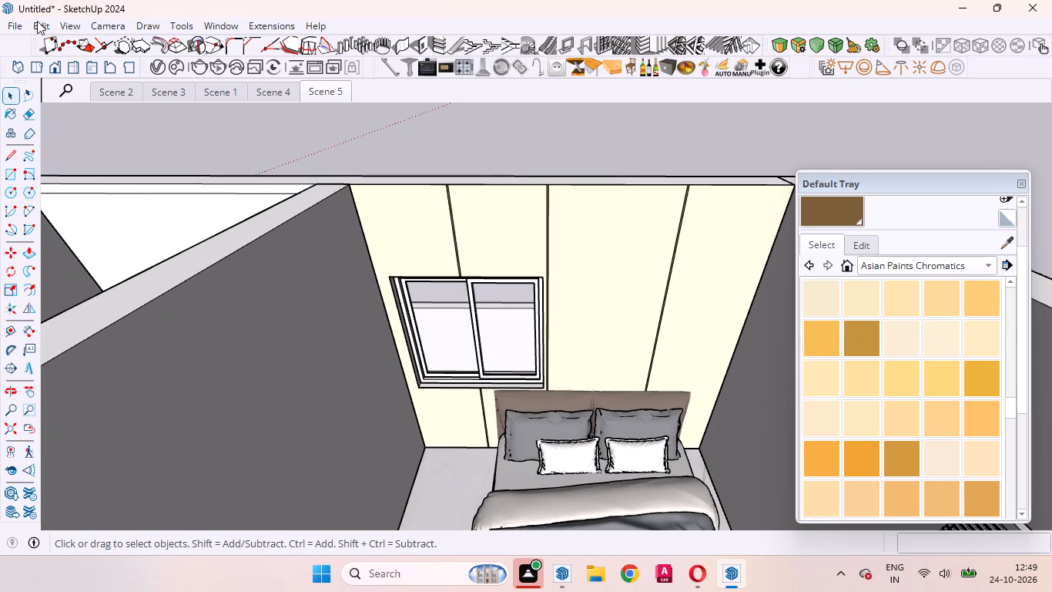
left_click(37, 21)
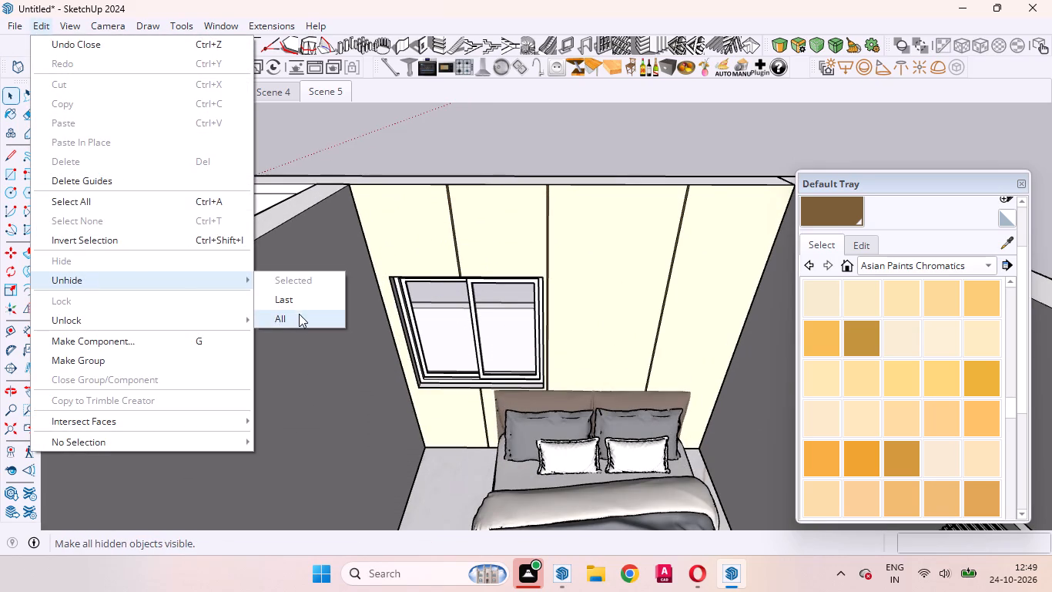
left_click(294, 304)
Examine how the unhidden blind sits against the cream panel wall beside the bed.
scroll(342, 225, "down", 4)
scroll(402, 276, "up", 7)
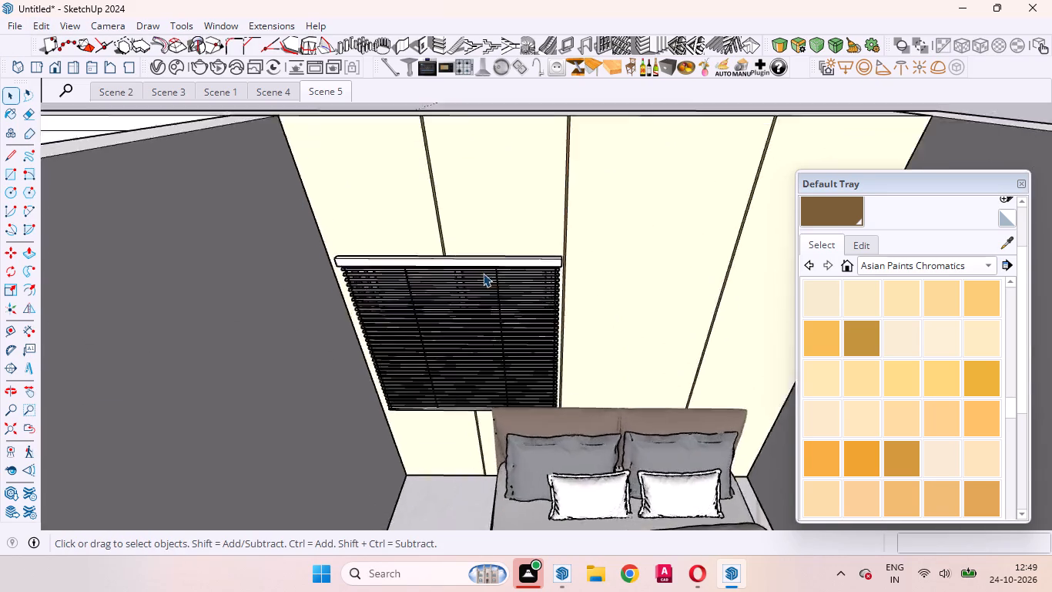
scroll(483, 273, "up", 10)
middle_click_drag(531, 264, 257, 173)
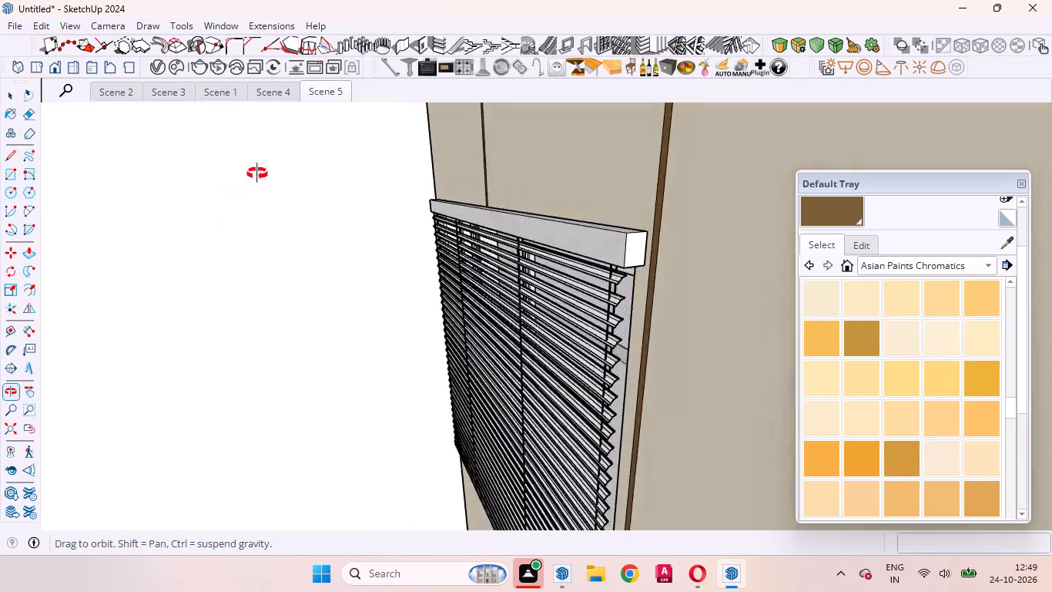
middle_click_drag(257, 173, 527, 298)
scroll(531, 276, "down", 20)
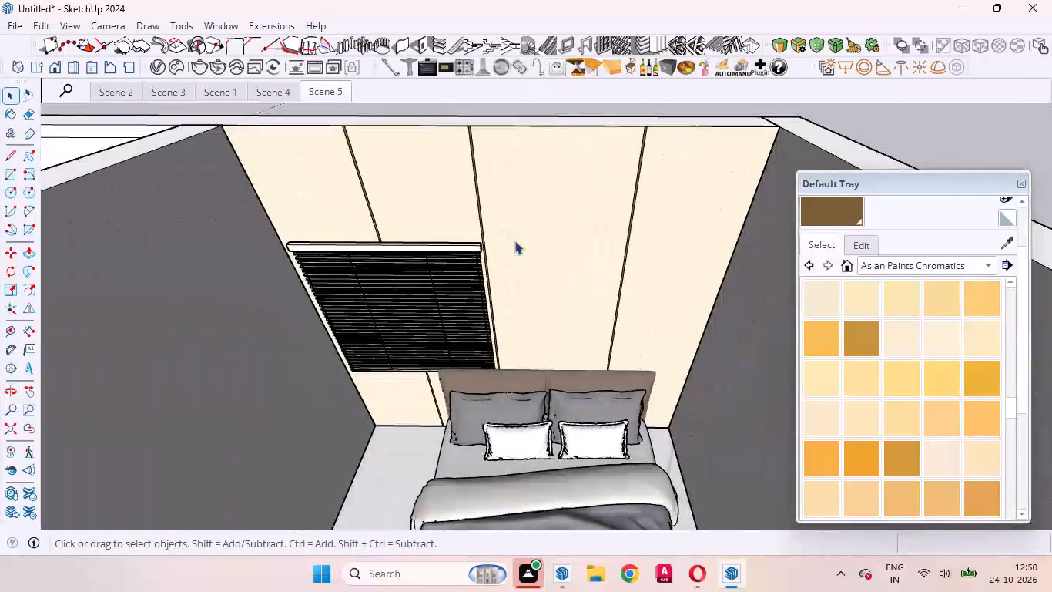
scroll(514, 240, "down", 4)
middle_click_drag(550, 277, 601, 261)
Place horizontal guides across the bed wall at the blind's top edge and about 3' 7 9/16" below it, just above the headboard.
key("t")
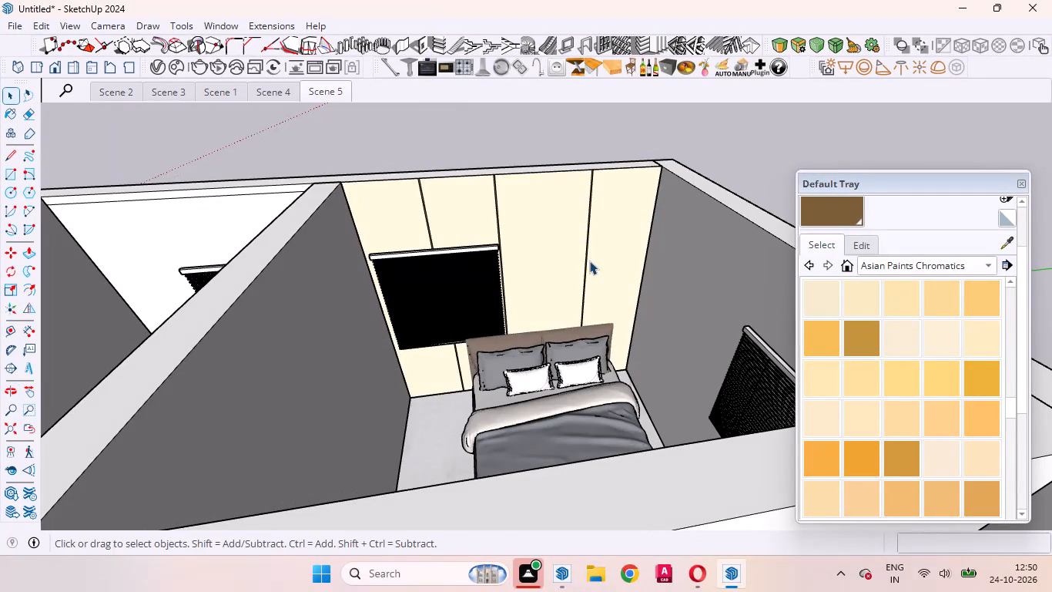
left_click(534, 173)
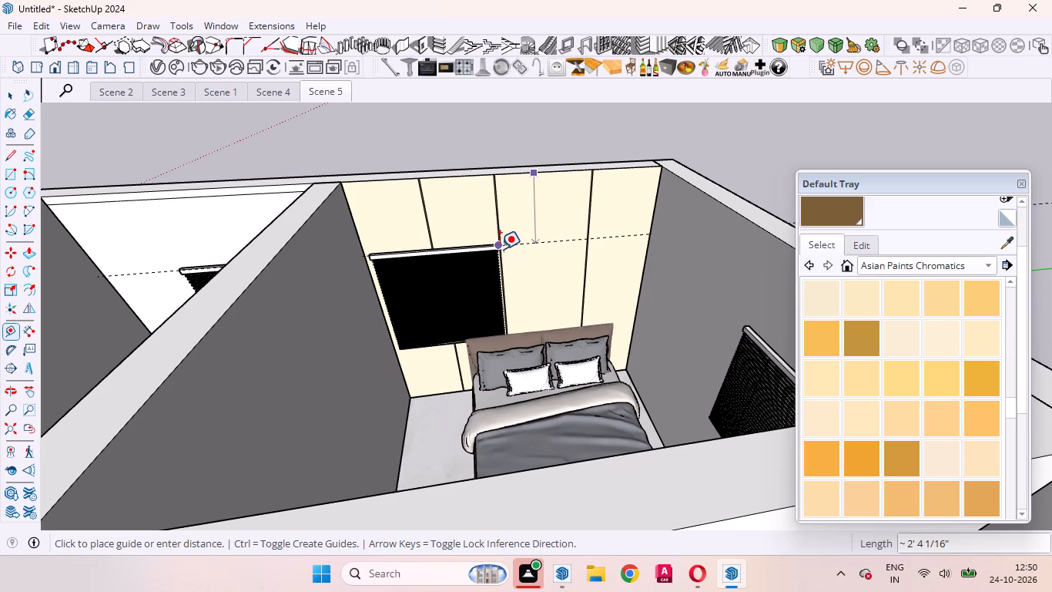
left_click(500, 249)
left_click(537, 245)
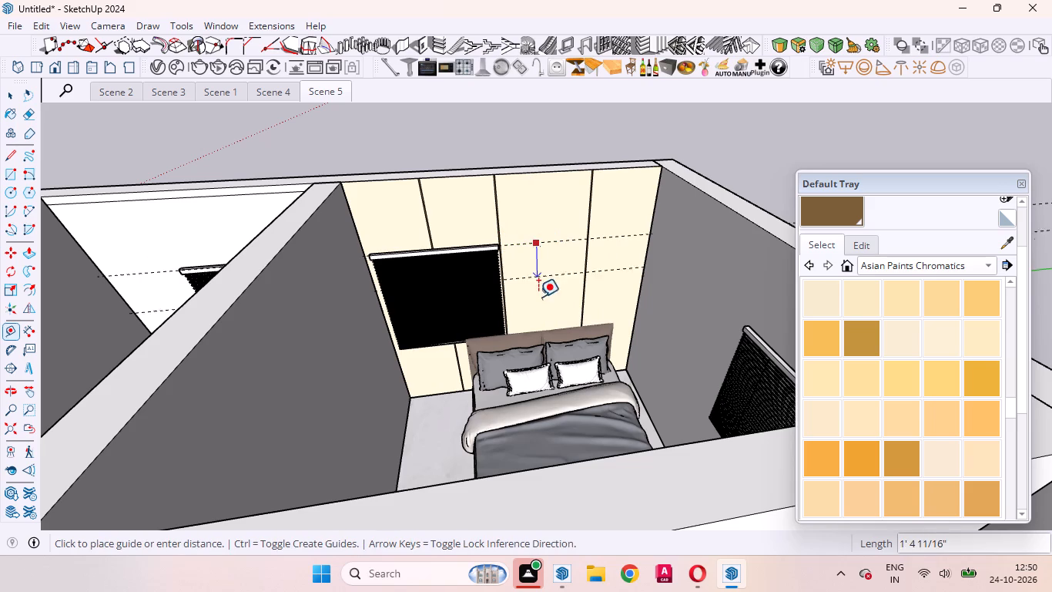
scroll(532, 321, "up", 8)
middle_click_drag(518, 321, 514, 293)
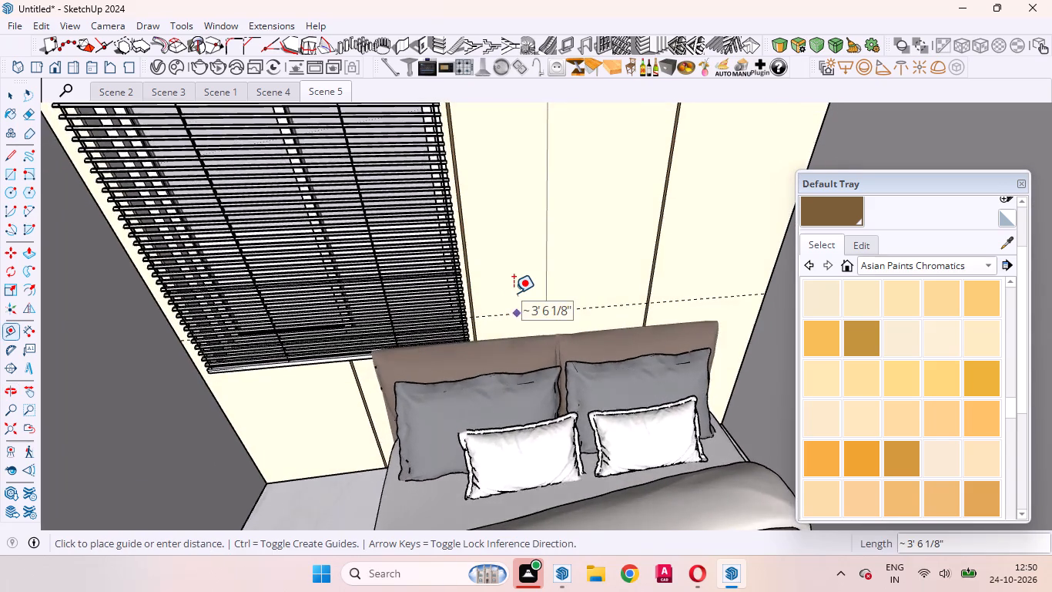
scroll(514, 293, "down", 4)
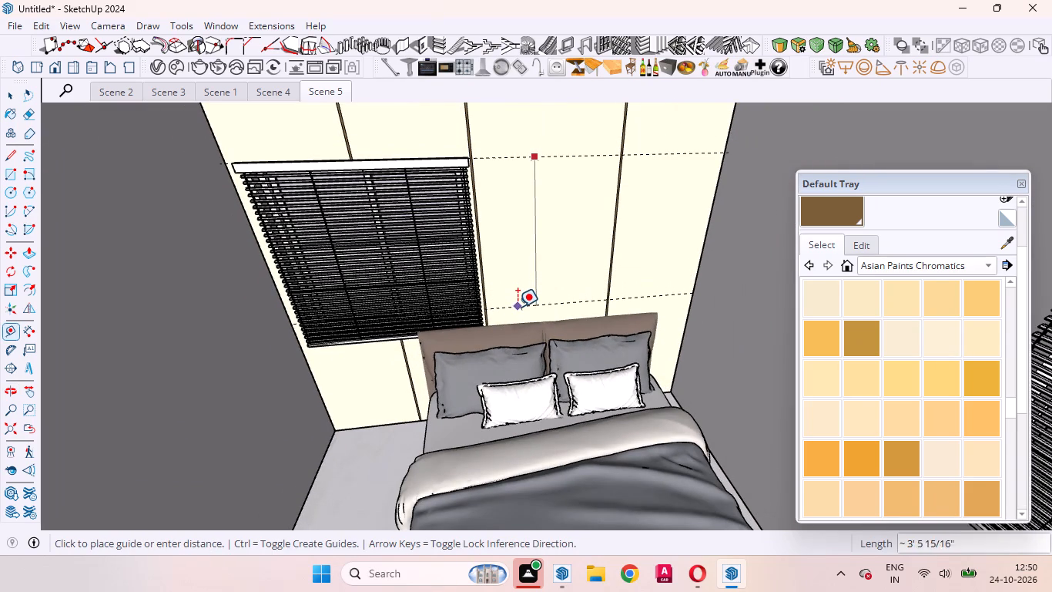
left_click(518, 311)
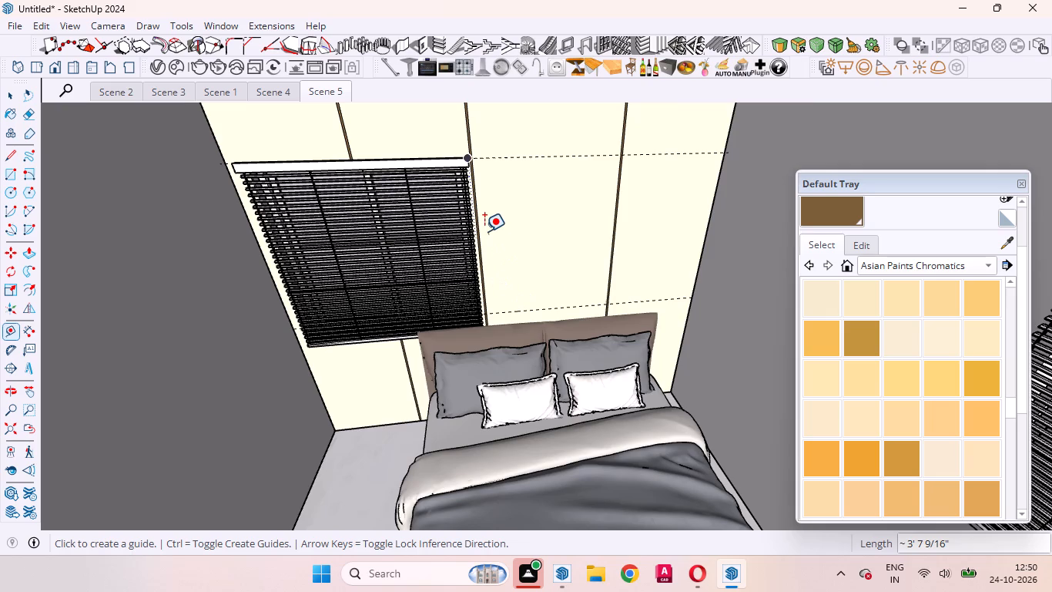
Place vertical guides inside the panel above the headboard, 2 3/4" from the strip beside the blind and 3 1/2" from the opposite strip.
scroll(484, 216, "up", 4)
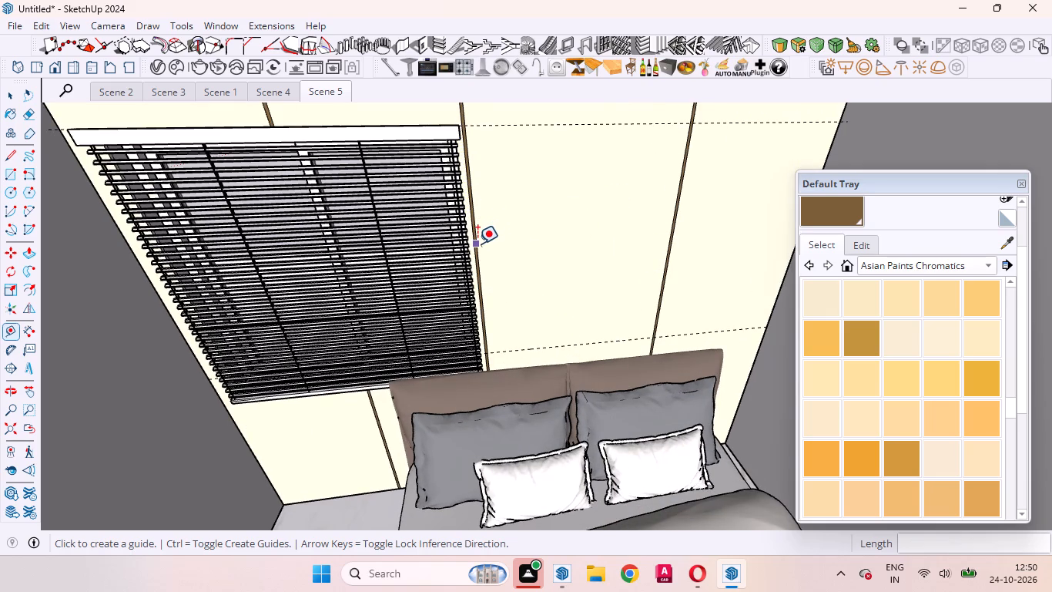
left_click(477, 244)
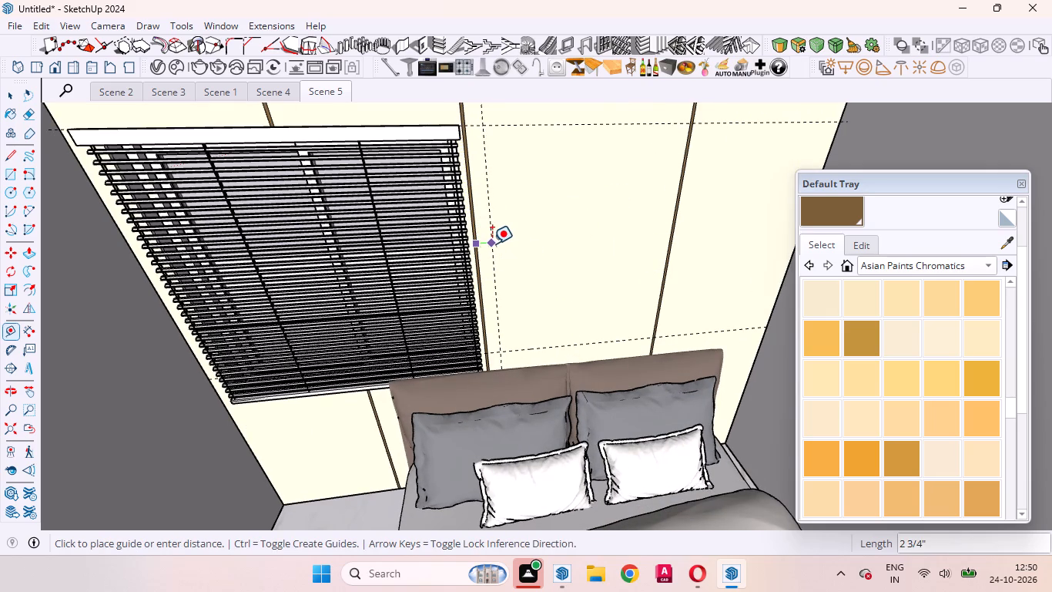
left_click(492, 244)
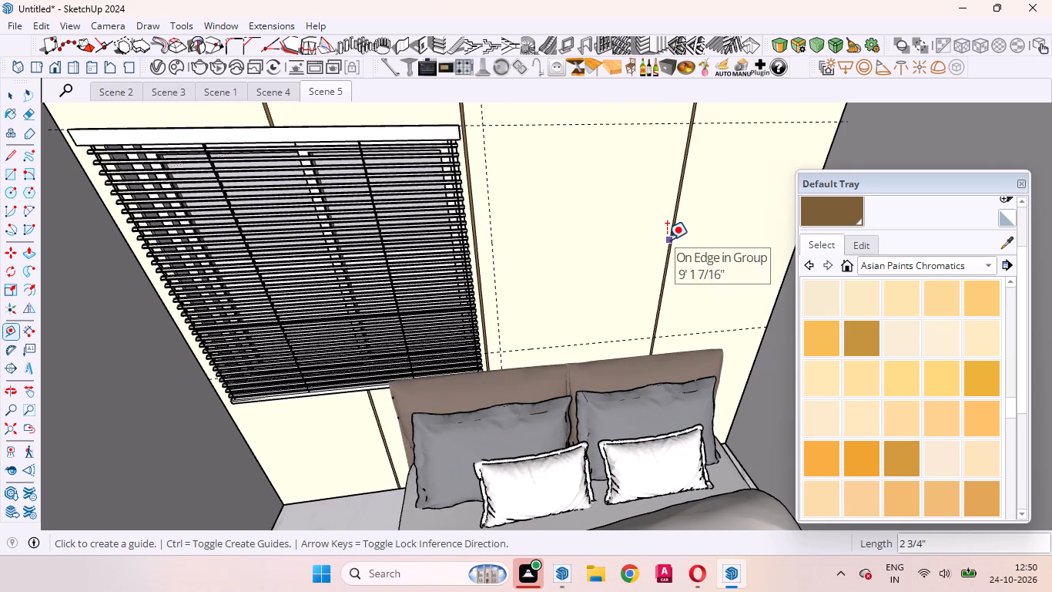
left_click(668, 239)
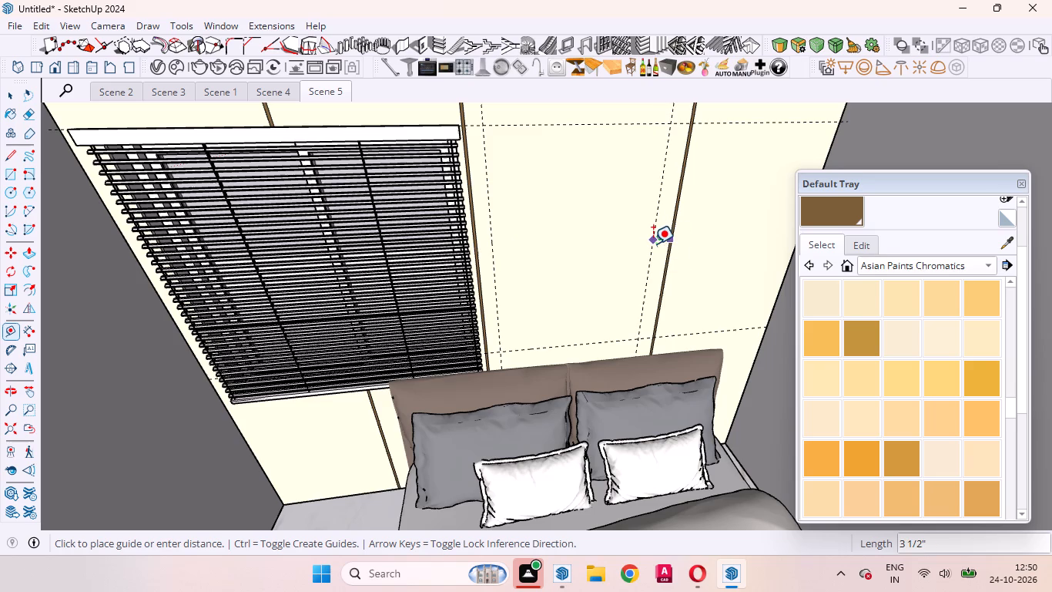
left_click(653, 244)
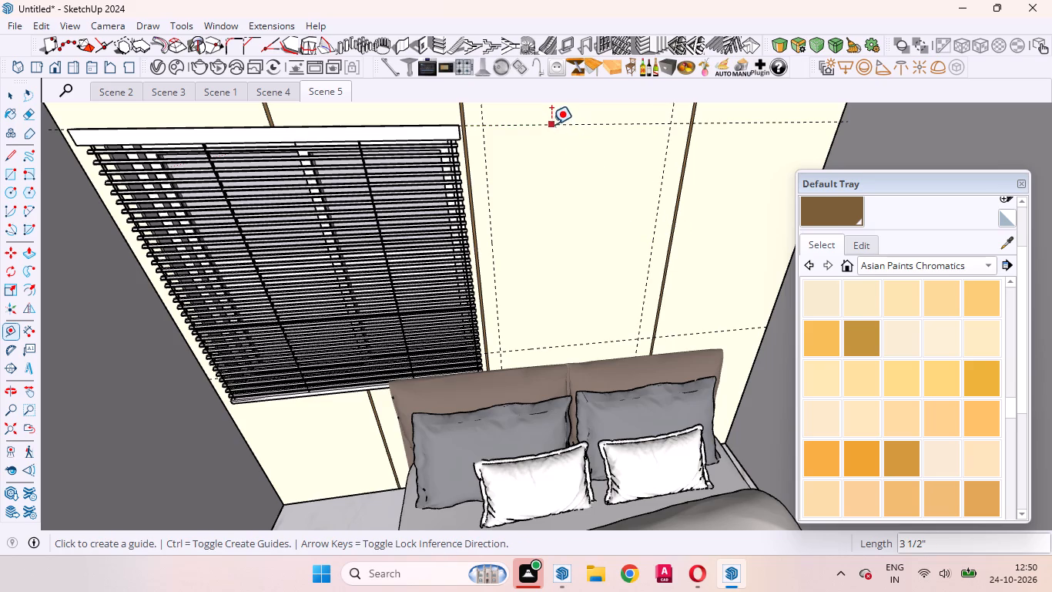
key("space")
Start a new empty group and draw a rectangle about 2' 6 11/16" by 3' 7 9/16" between the guides above the headboard.
scroll(561, 283, "down", 15)
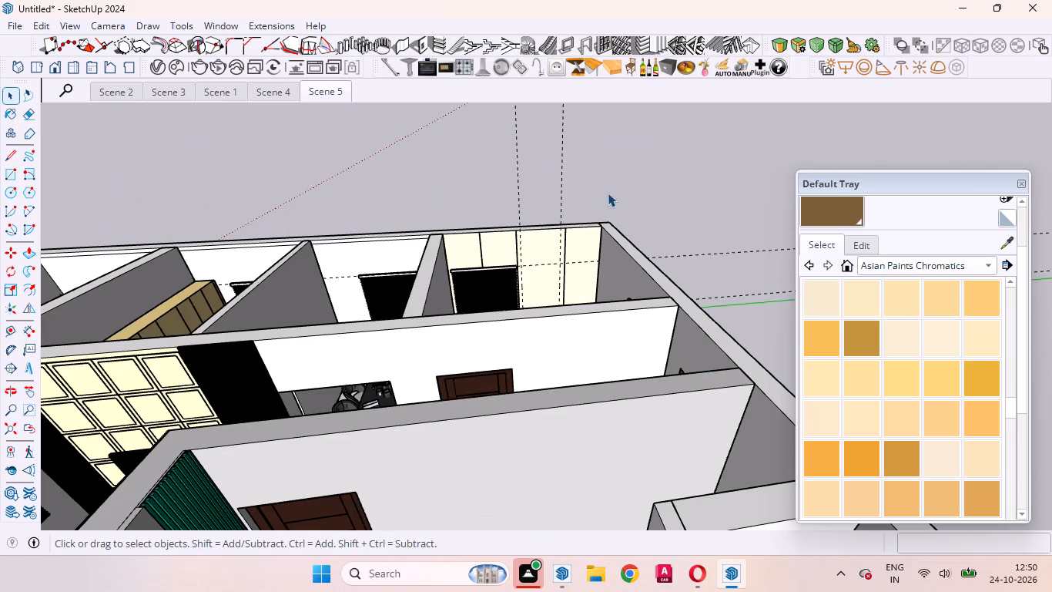
right_click(648, 183)
left_click(665, 232)
scroll(541, 298, "up", 11)
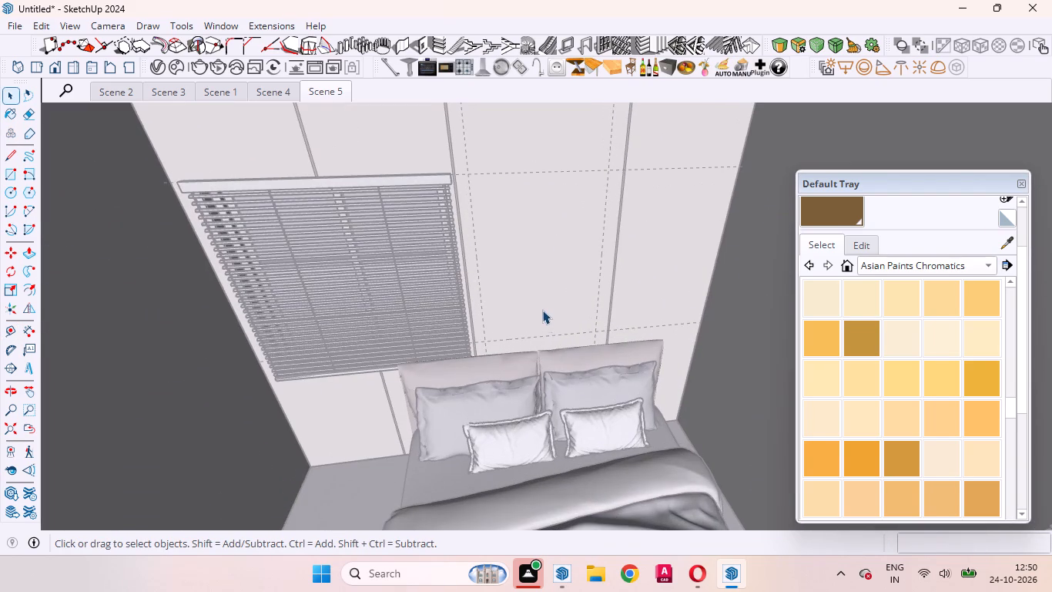
key("r")
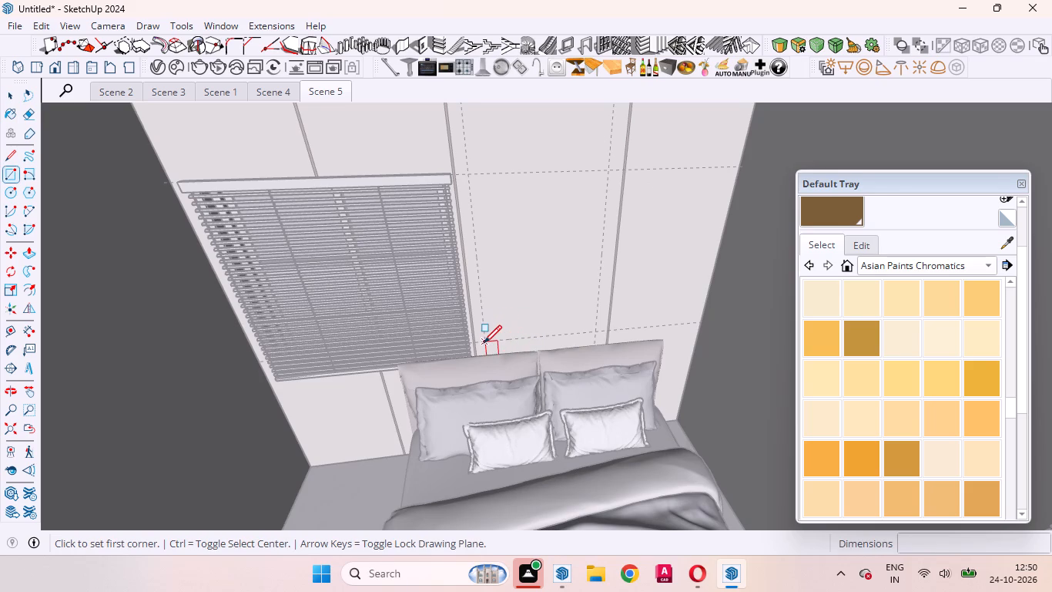
left_click_drag(484, 343, 487, 336)
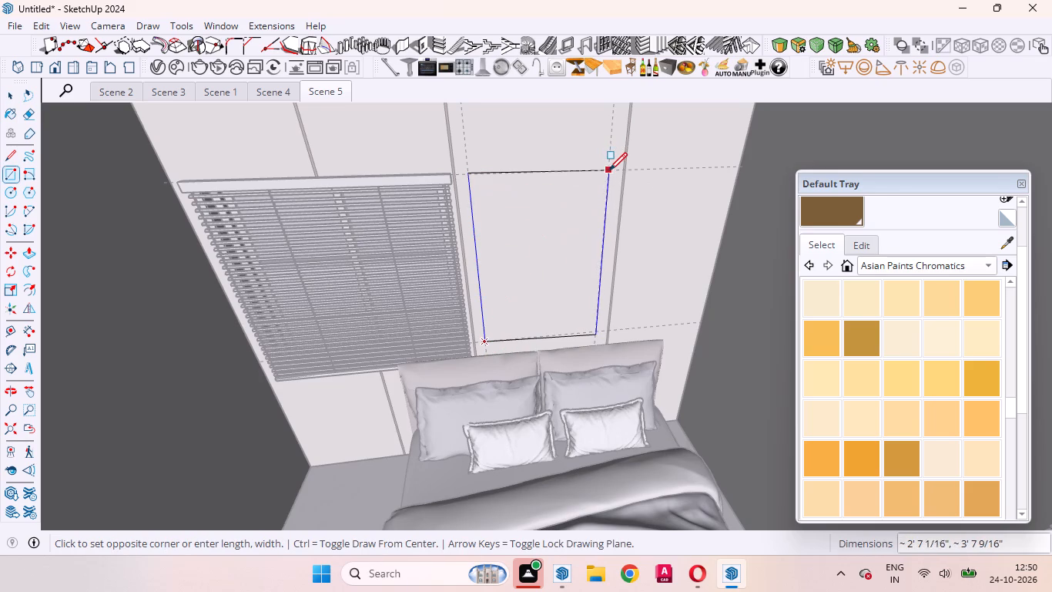
scroll(605, 168, "up", 9)
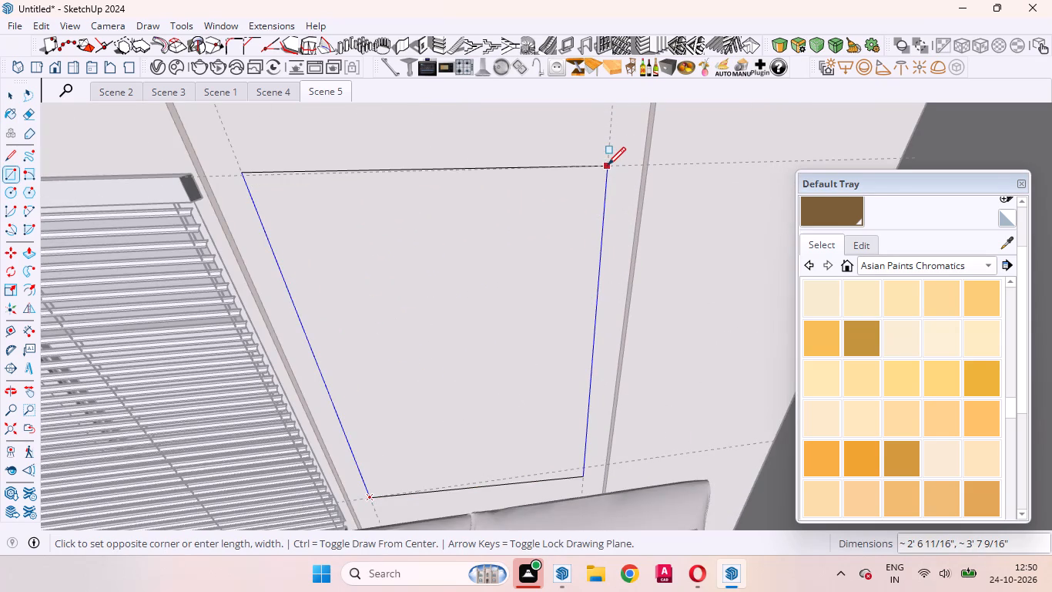
left_click(608, 163)
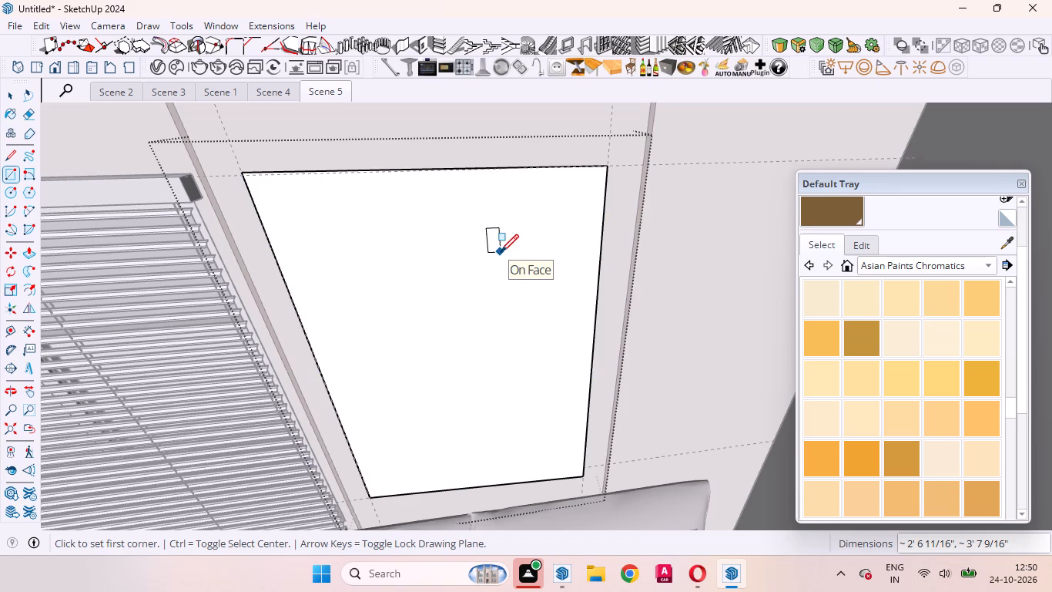
Push/Pull the rectangle above the headboard out from the wall by 20 mm.
key("p")
left_click_drag(465, 245, 465, 254)
type("20mm")
key("Return")
key("space")
Offset the panel's front face edges inward by 18 mm to outline a picture frame, and close the group.
left_click(442, 287)
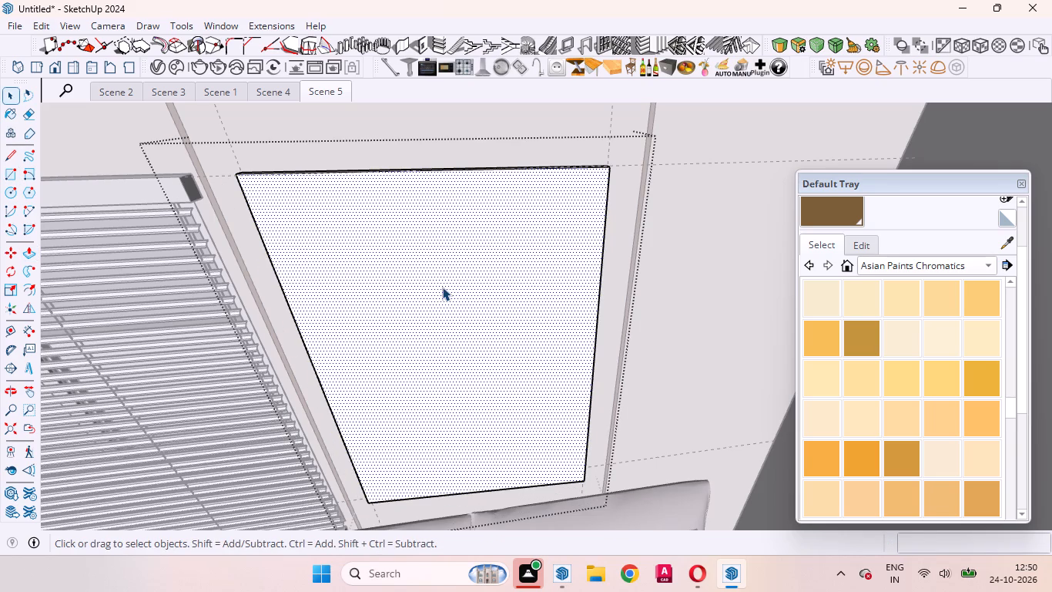
key("f")
left_click_drag(340, 278, 360, 279)
type("18mm")
key("Return")
key("space")
scroll(486, 289, "down", 4)
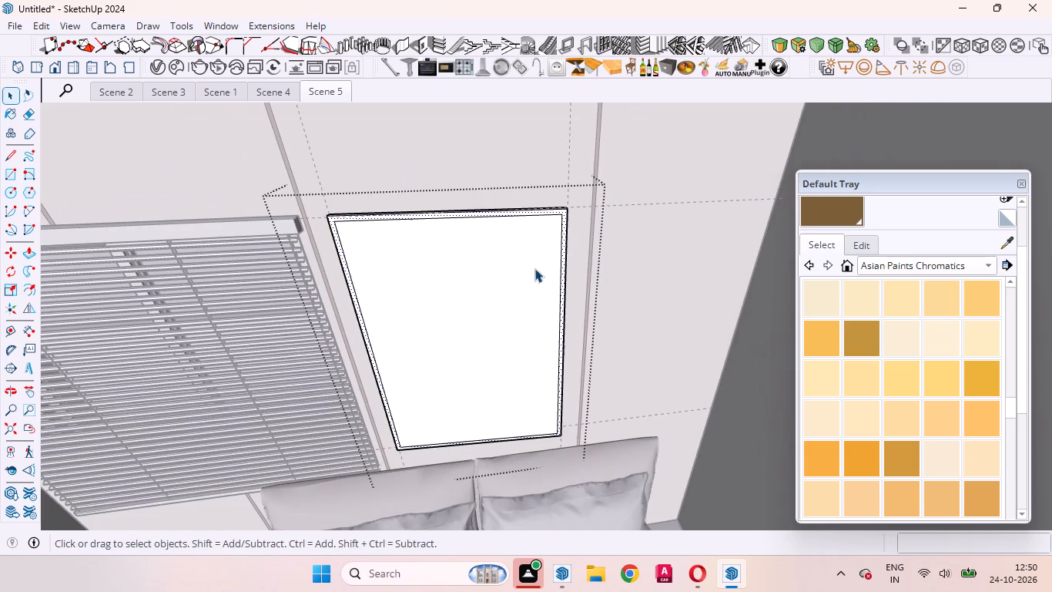
scroll(516, 358, "down", 9)
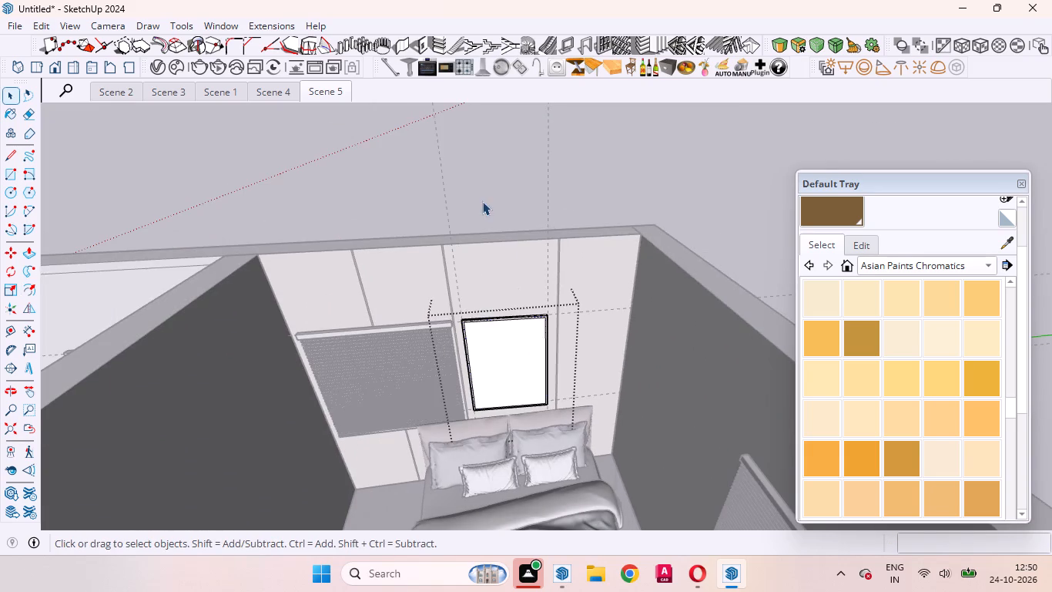
left_click(481, 197)
Paint the whole picture frame group black with Color M09 from the Colors collection.
left_click(511, 355)
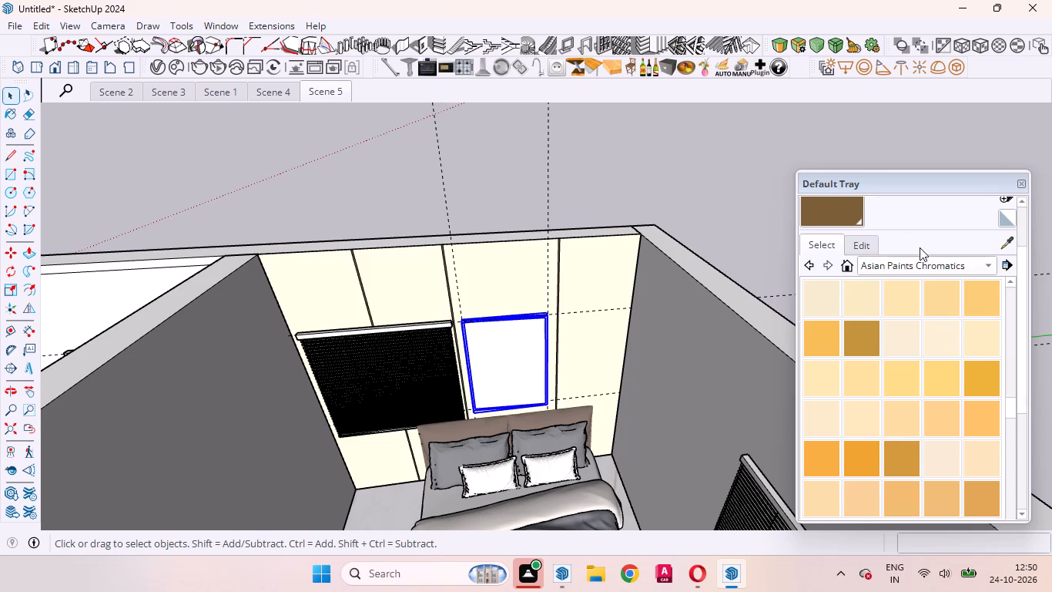
scroll(920, 248, "up", 4)
left_click(991, 343)
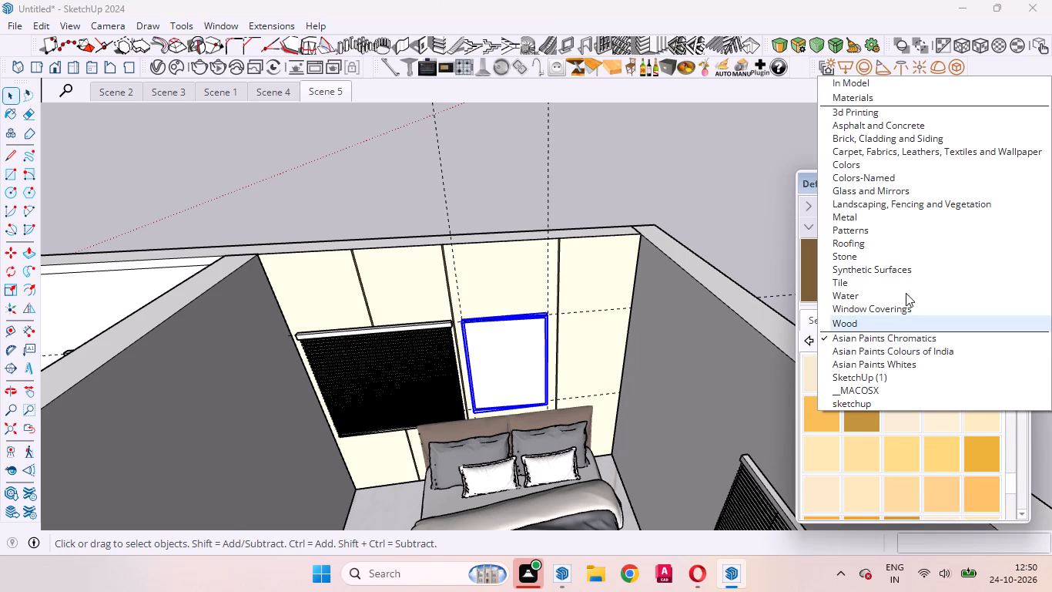
left_click(848, 160)
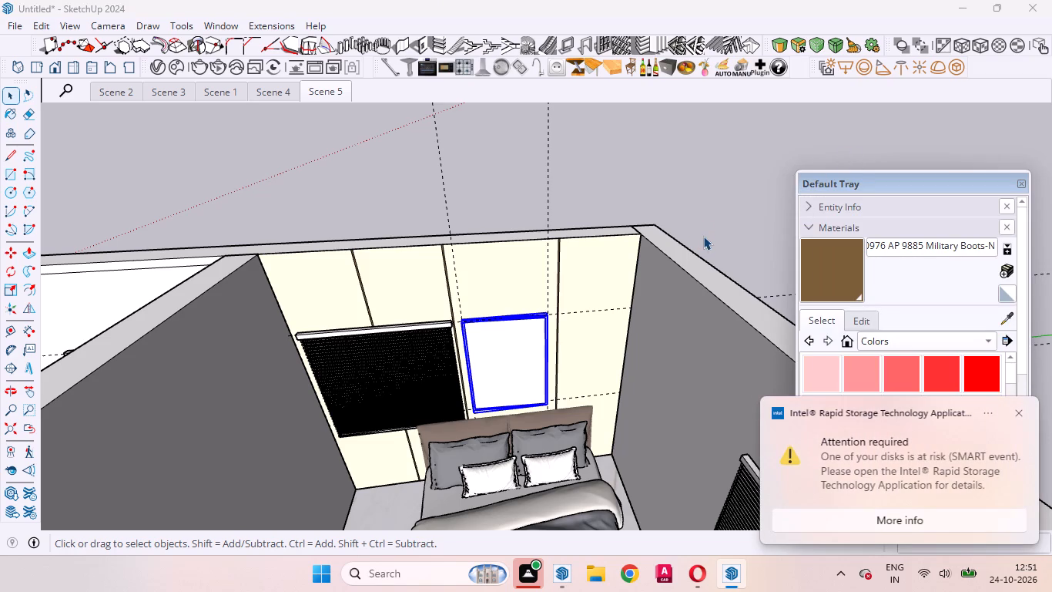
left_click(1015, 412)
scroll(896, 351, "down", 10)
scroll(866, 419, "down", 9)
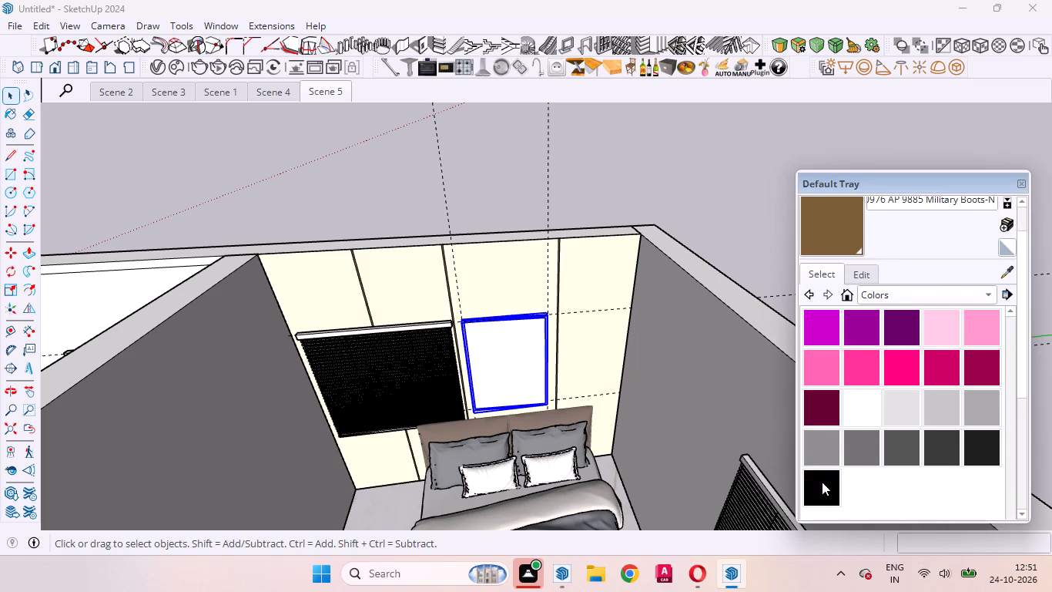
left_click(824, 484)
left_click(501, 358)
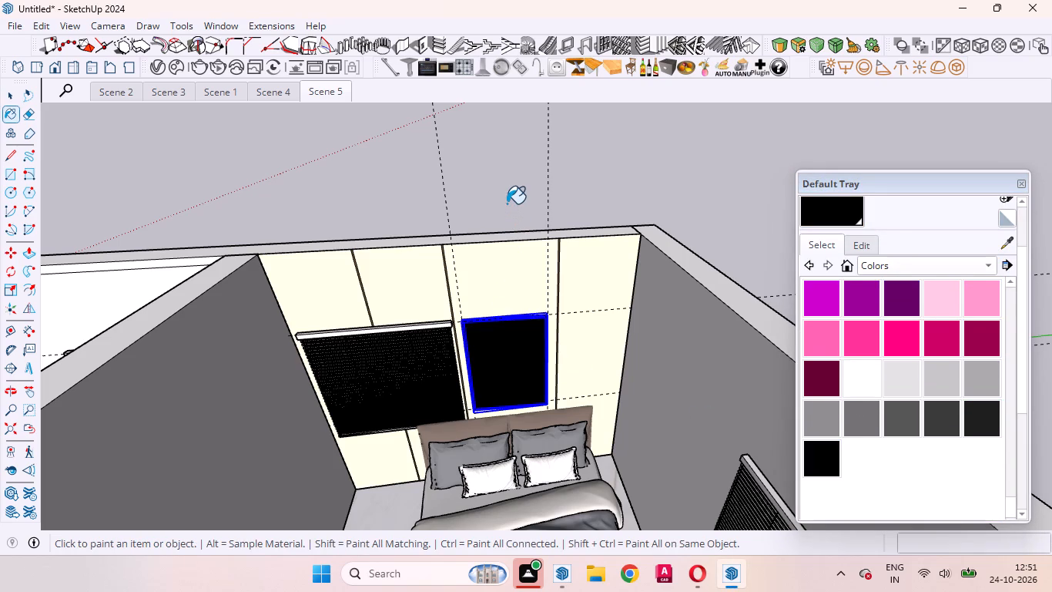
key("space")
Inside the picture frame group, select the inner face and create a material using the multicoloured elephant image from Downloads as its texture.
scroll(497, 346, "up", 12)
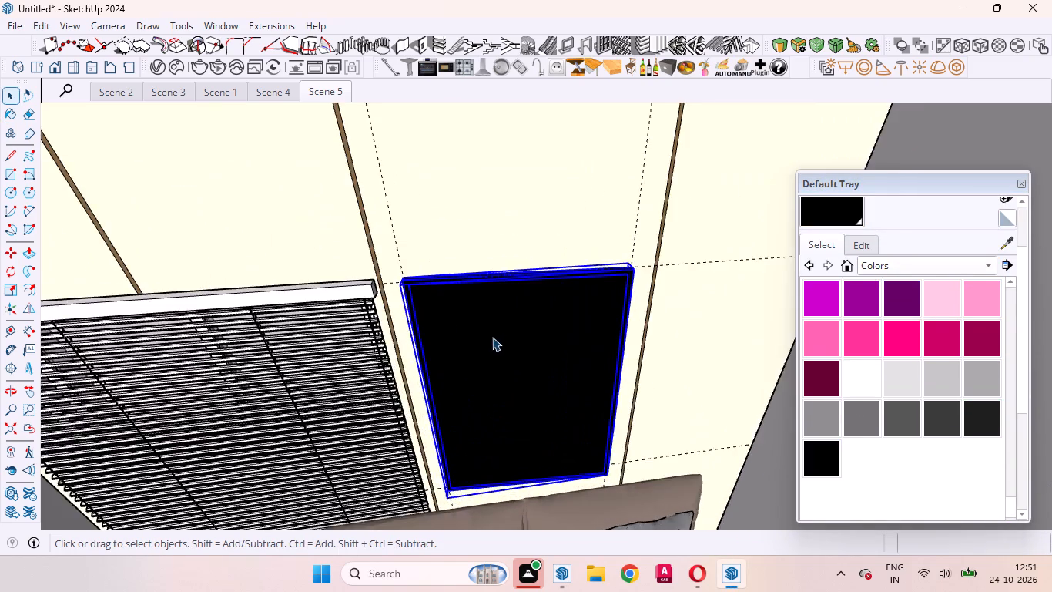
scroll(492, 337, "up", 3)
scroll(448, 325, "down", 9)
double_click(498, 349)
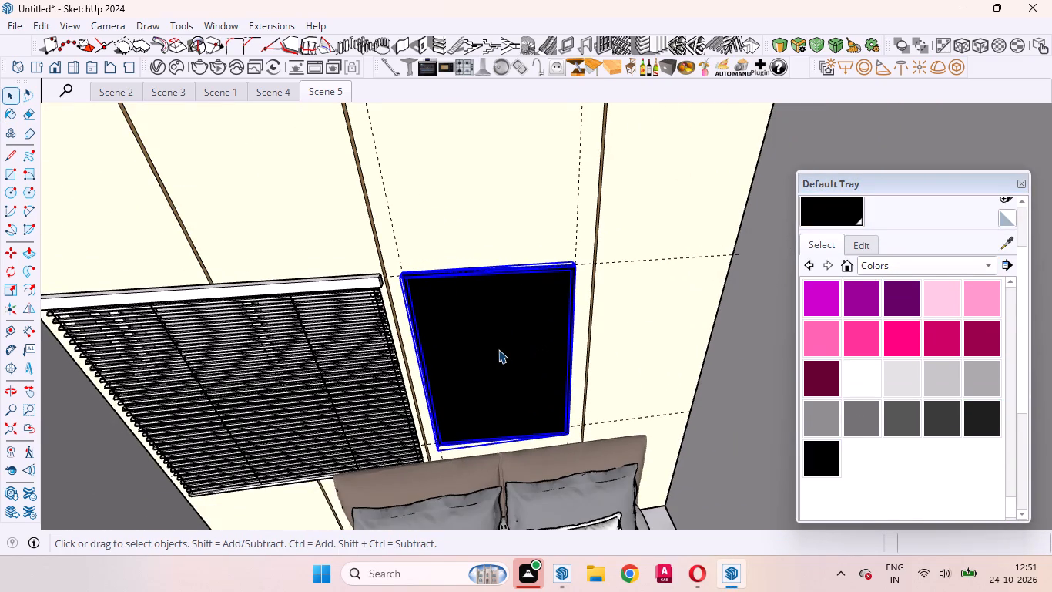
left_click(468, 348)
scroll(969, 239, "up", 4)
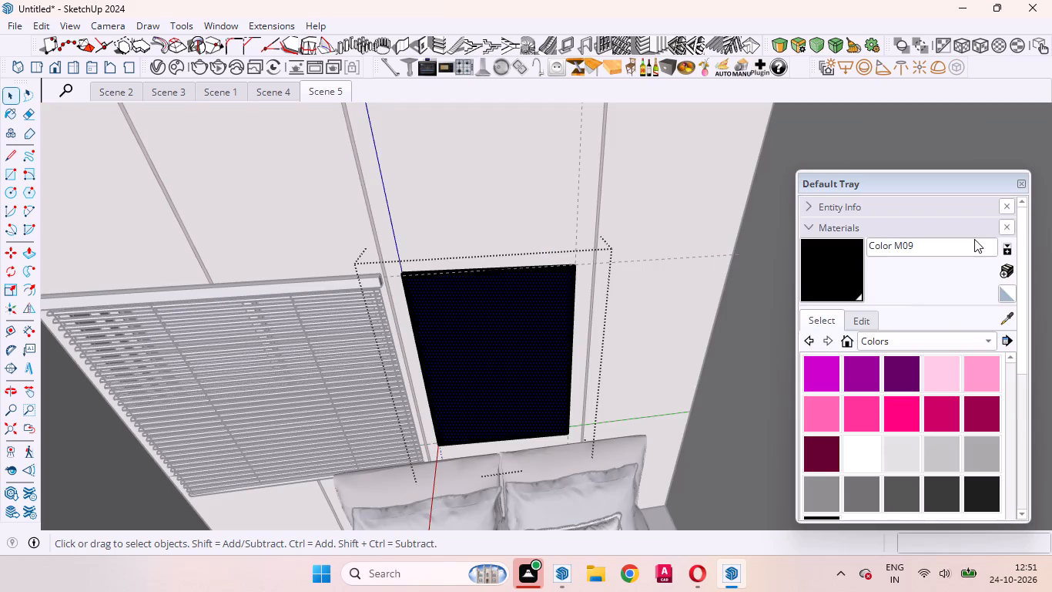
left_click(1011, 271)
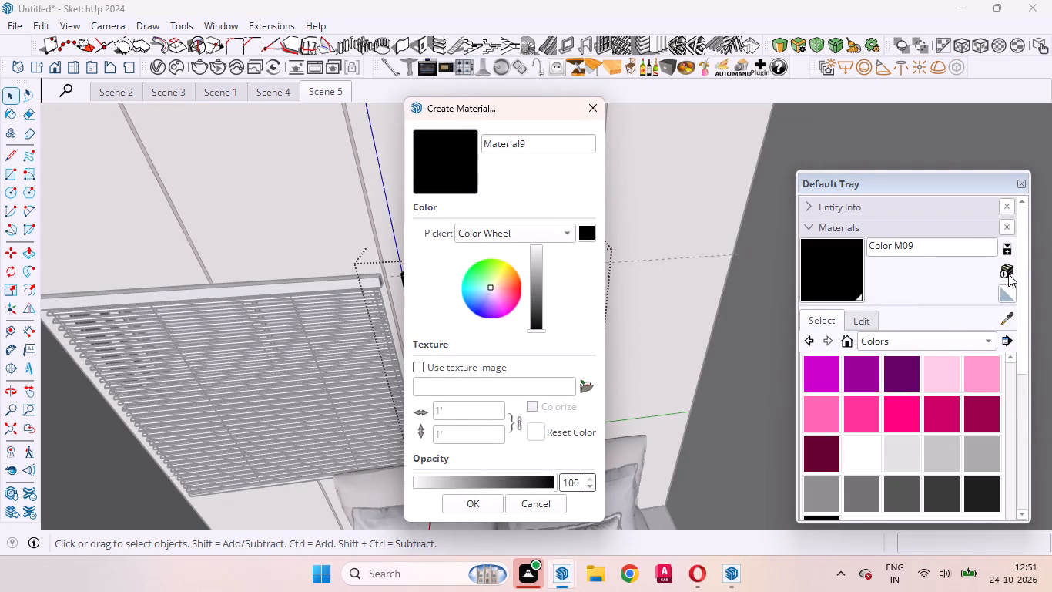
left_click(585, 384)
scroll(243, 274, "down", 1)
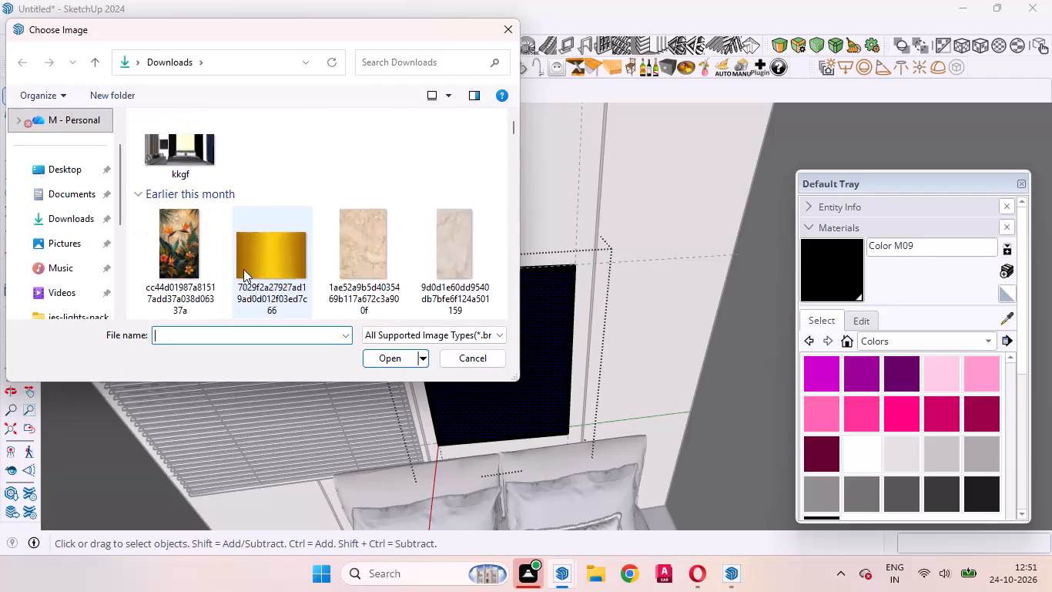
scroll(243, 269, "down", 2)
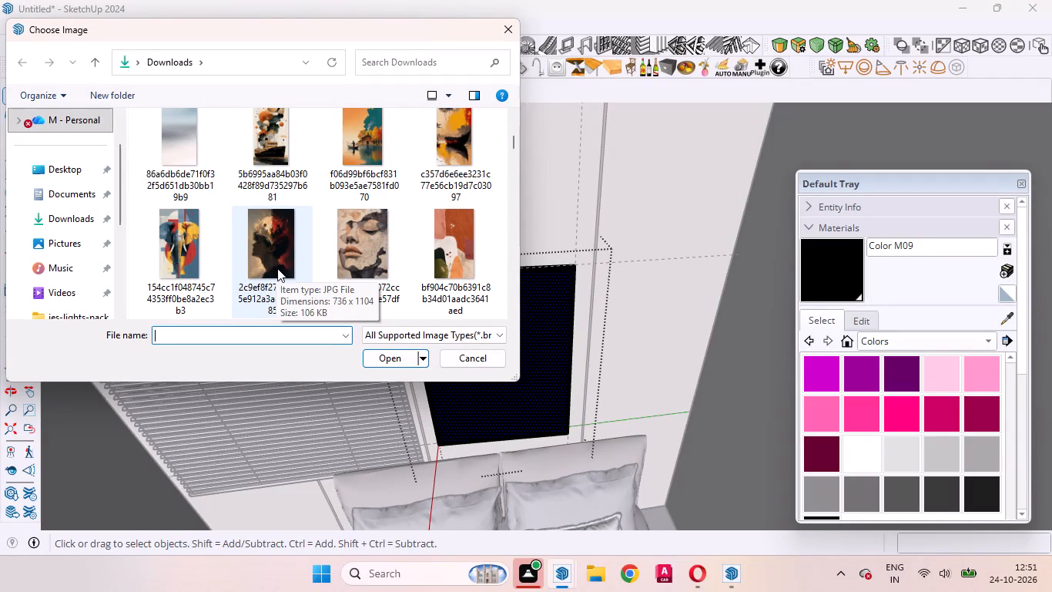
left_click(182, 251)
left_click(390, 356)
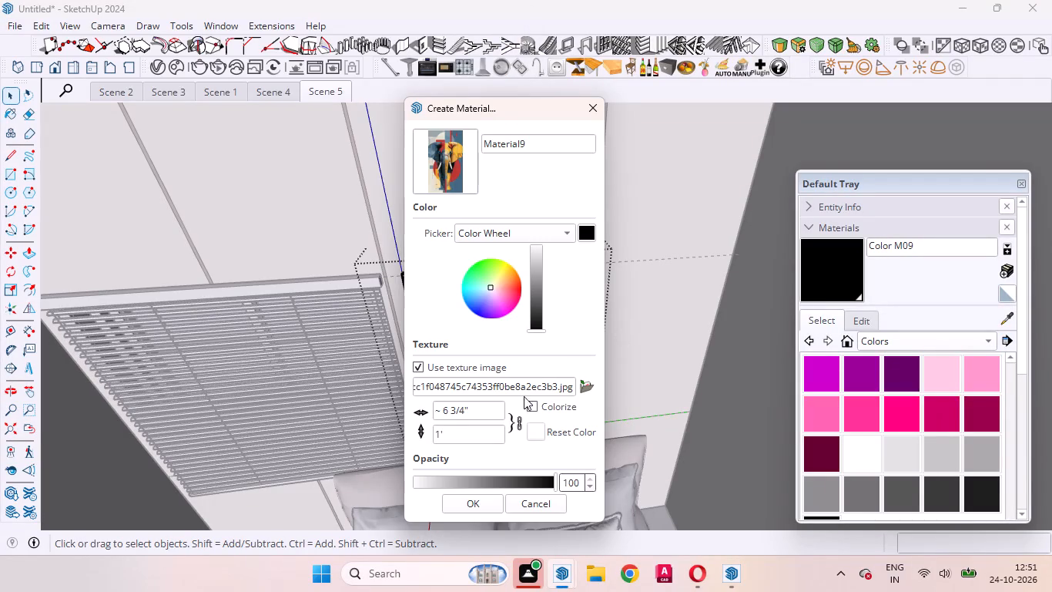
left_click(490, 506)
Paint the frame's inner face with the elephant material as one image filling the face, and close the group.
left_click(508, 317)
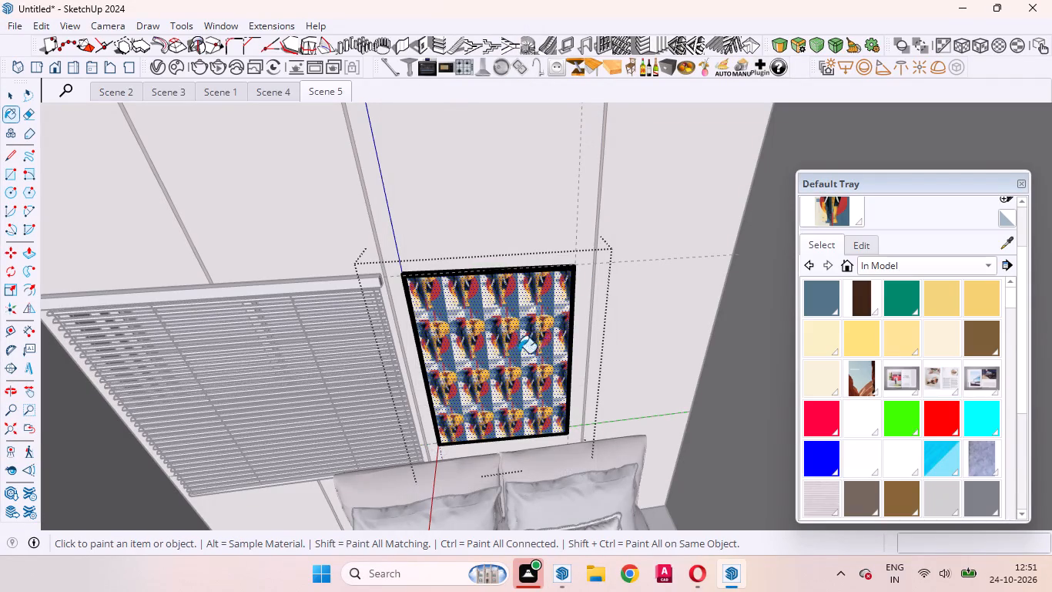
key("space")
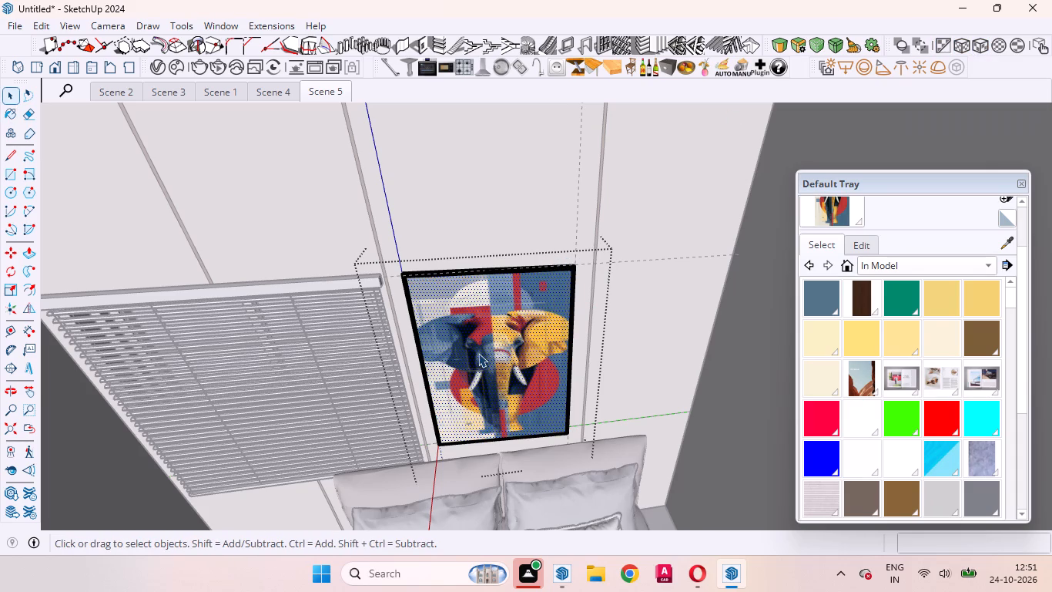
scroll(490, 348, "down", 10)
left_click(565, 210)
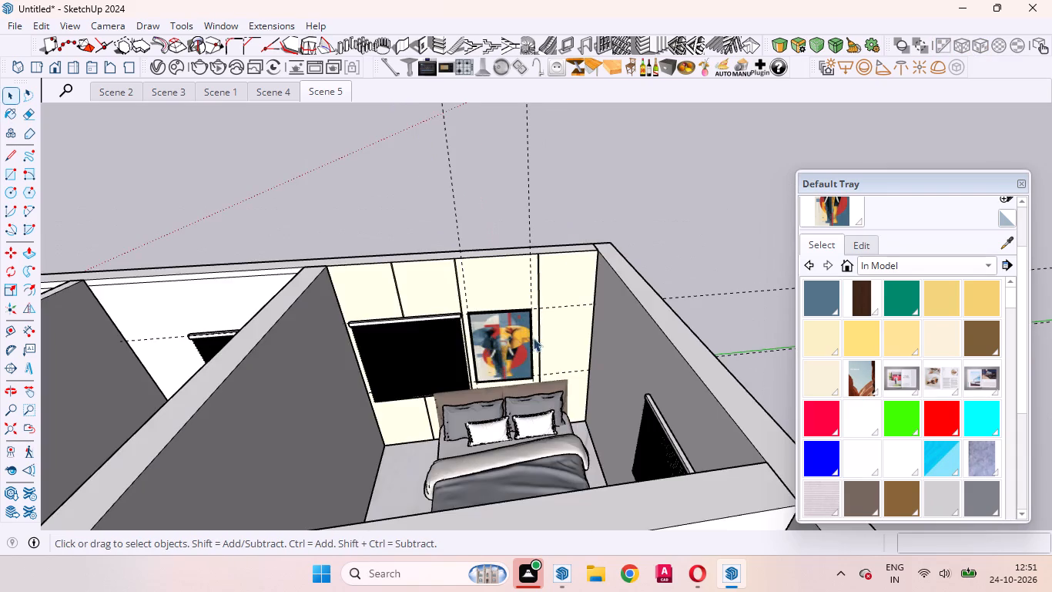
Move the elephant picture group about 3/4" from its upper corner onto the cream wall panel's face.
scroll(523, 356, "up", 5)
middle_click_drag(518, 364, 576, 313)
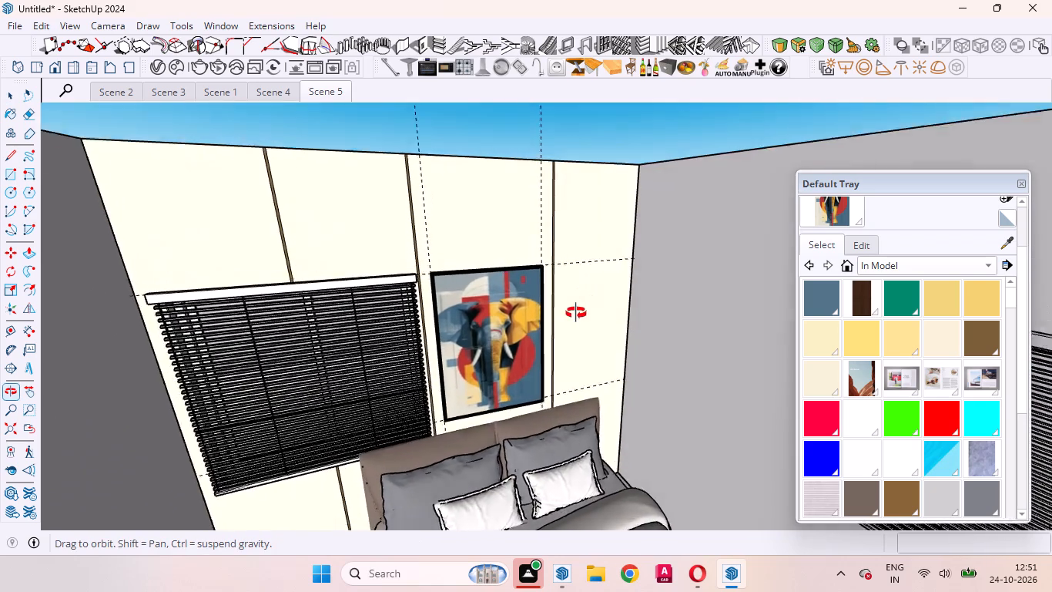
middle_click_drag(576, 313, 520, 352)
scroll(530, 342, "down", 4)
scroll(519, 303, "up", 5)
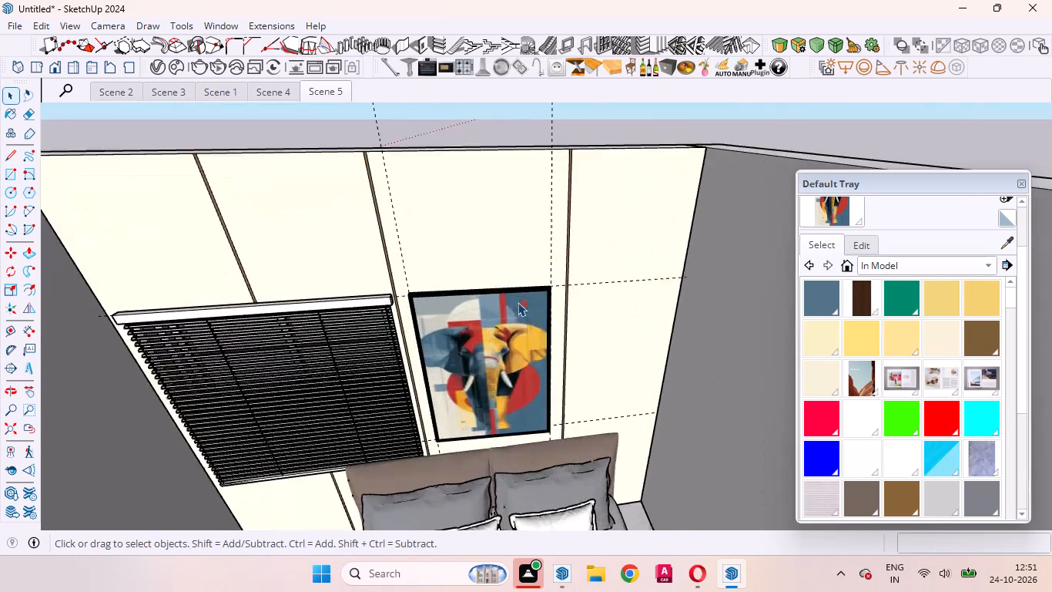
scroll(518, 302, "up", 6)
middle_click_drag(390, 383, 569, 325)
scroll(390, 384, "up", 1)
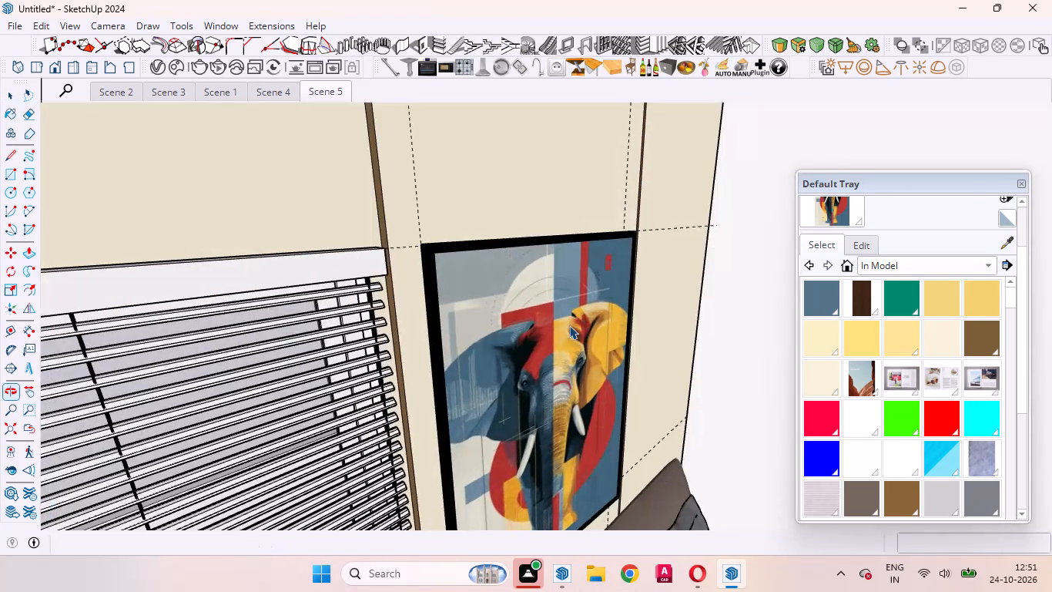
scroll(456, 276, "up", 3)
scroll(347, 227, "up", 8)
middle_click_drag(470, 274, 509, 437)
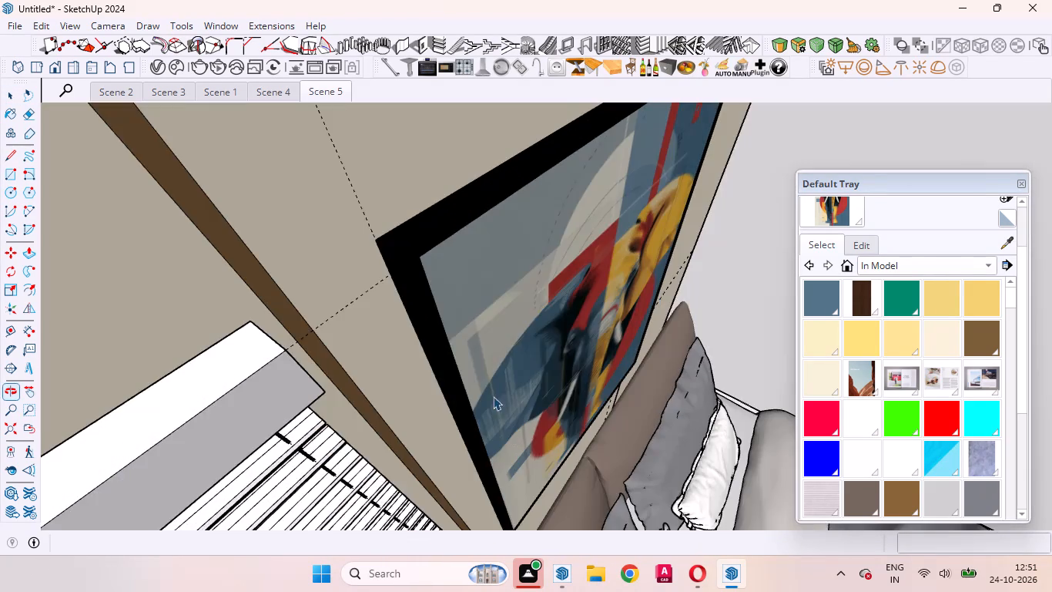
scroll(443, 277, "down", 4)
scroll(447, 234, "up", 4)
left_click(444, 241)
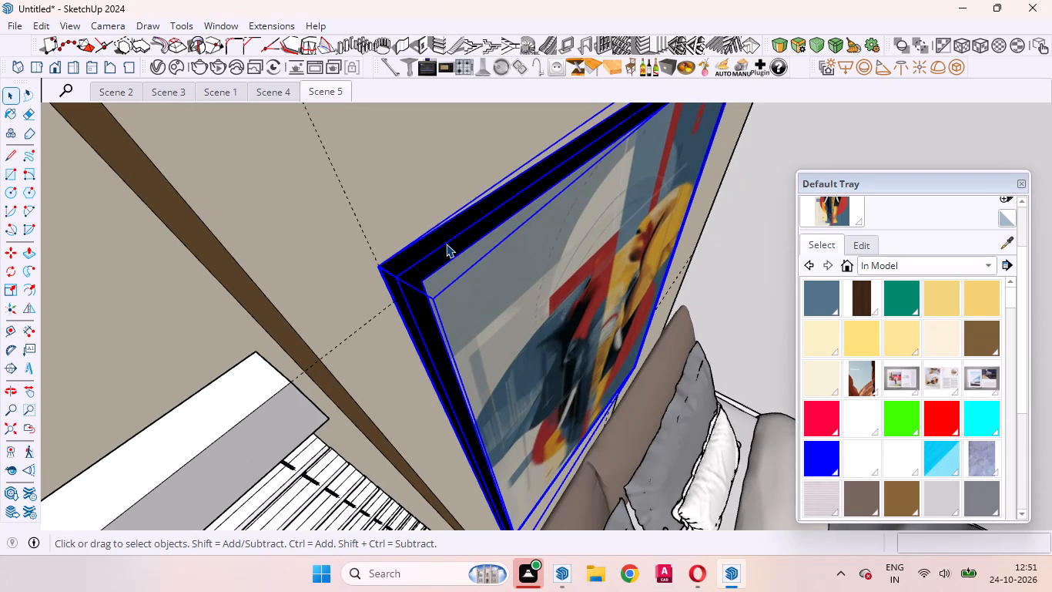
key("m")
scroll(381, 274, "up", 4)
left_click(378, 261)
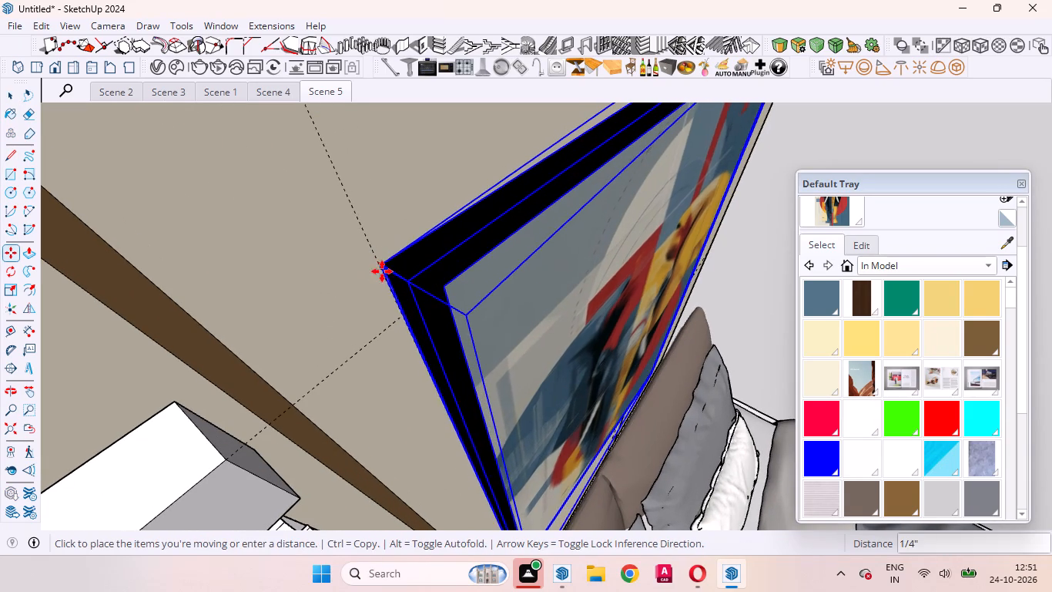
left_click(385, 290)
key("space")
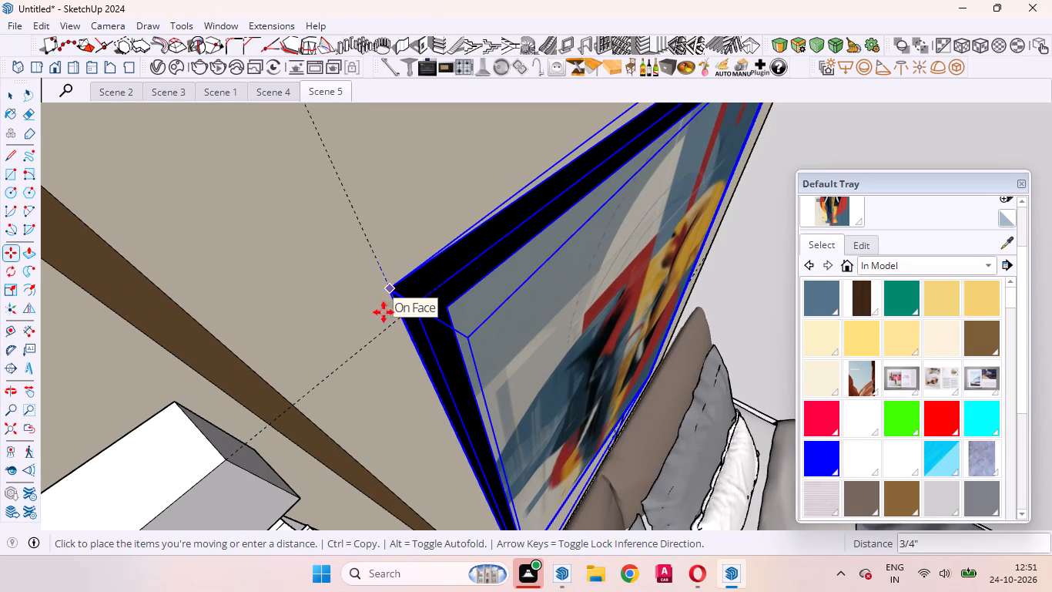
Examine the elephant picture's frame, thickness and fit against the wall panel from several angles.
middle_click_drag(357, 310, 256, 241)
middle_click_drag(287, 281, 288, 280)
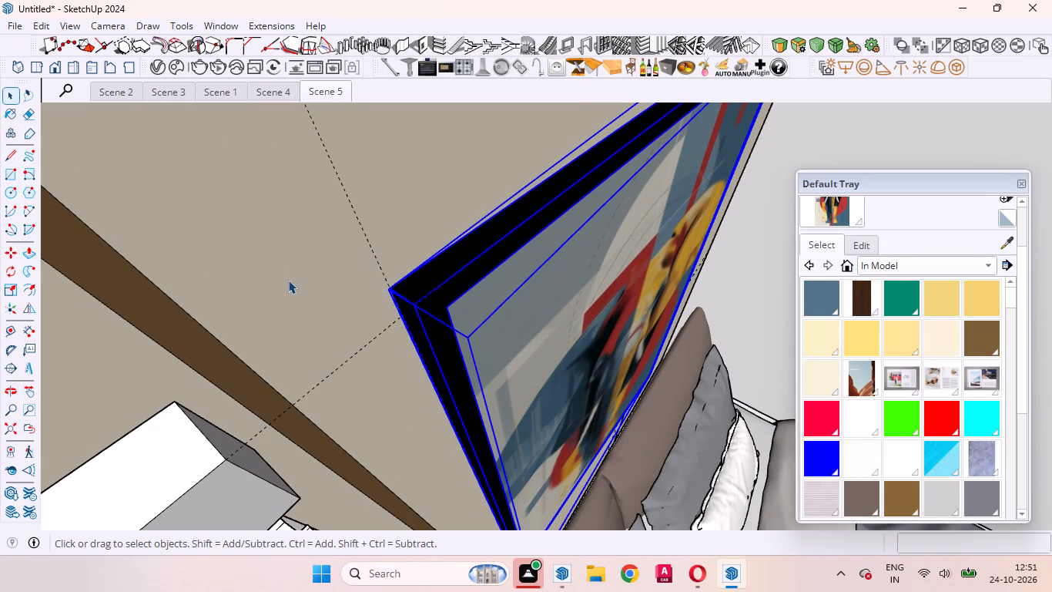
middle_click_drag(288, 280, 126, 169)
scroll(219, 177, "down", 18)
middle_click_drag(399, 231, 363, 171)
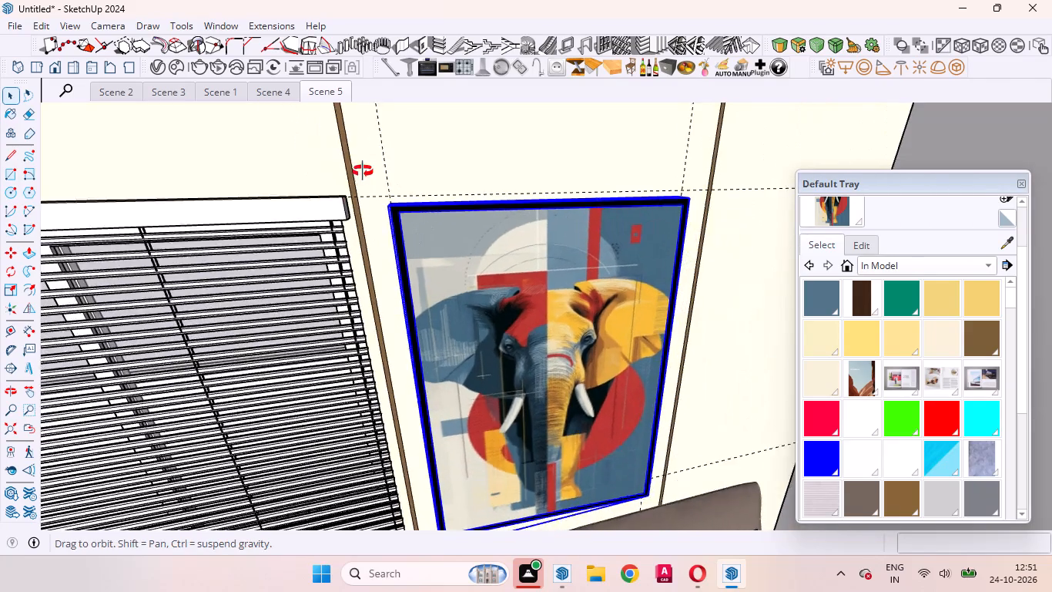
middle_click_drag(363, 171, 366, 158)
scroll(362, 223, "down", 17)
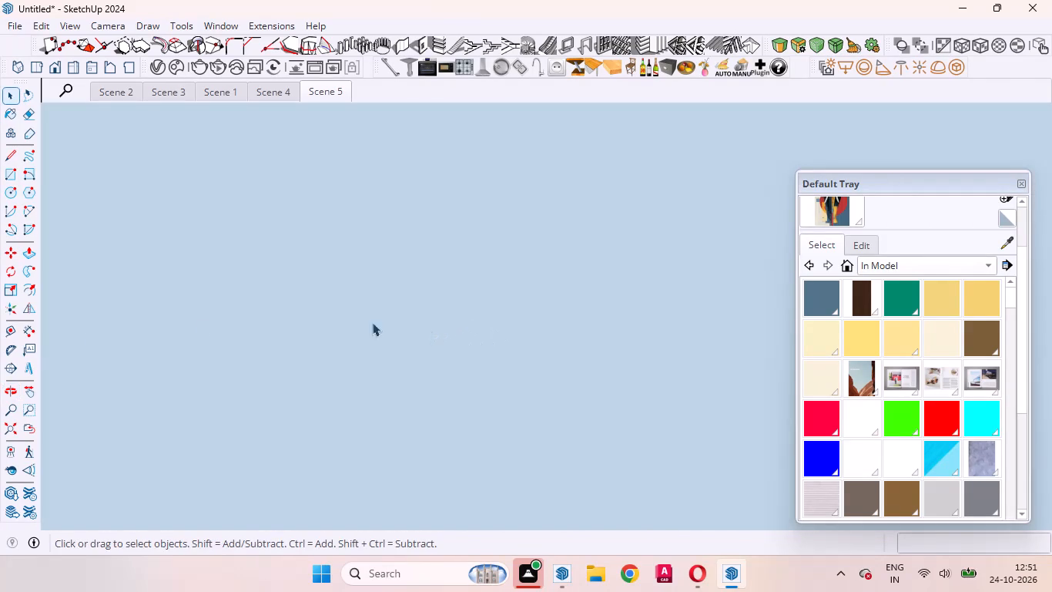
left_click(32, 424)
middle_click_drag(355, 316, 346, 519)
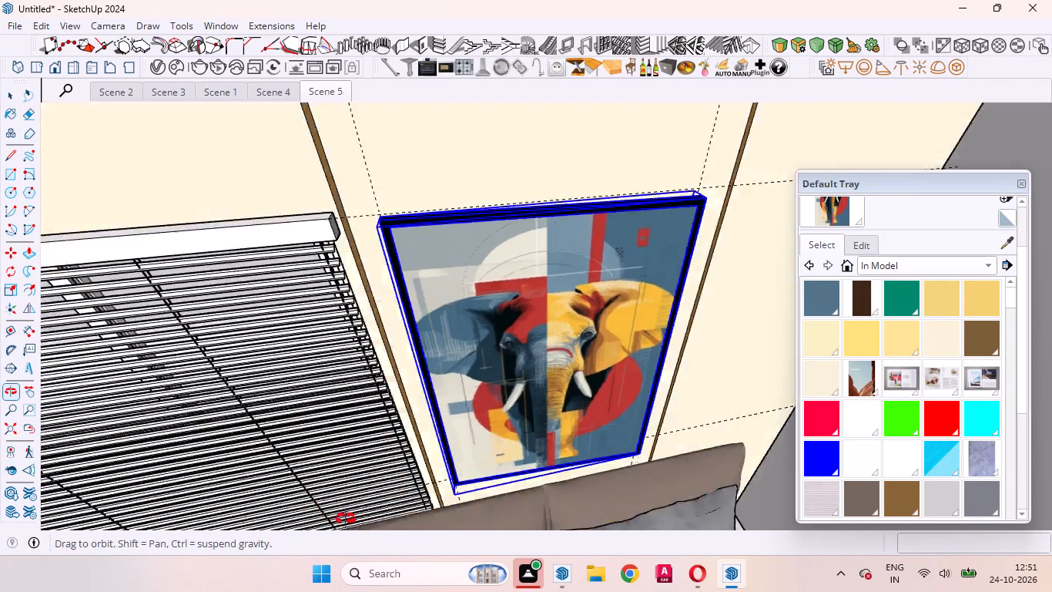
middle_click_drag(346, 519, 346, 551)
scroll(366, 452, "down", 6)
scroll(426, 422, "down", 8)
scroll(701, 211, "up", 5)
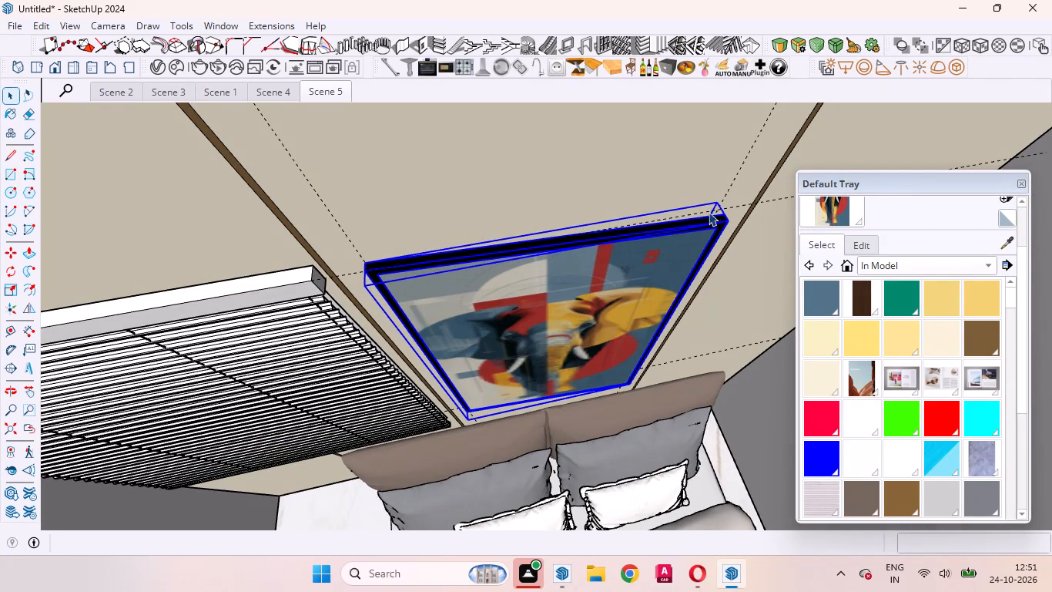
scroll(717, 212, "up", 4)
middle_click_drag(718, 228, 641, 324)
scroll(701, 203, "up", 12)
scroll(607, 277, "up", 14)
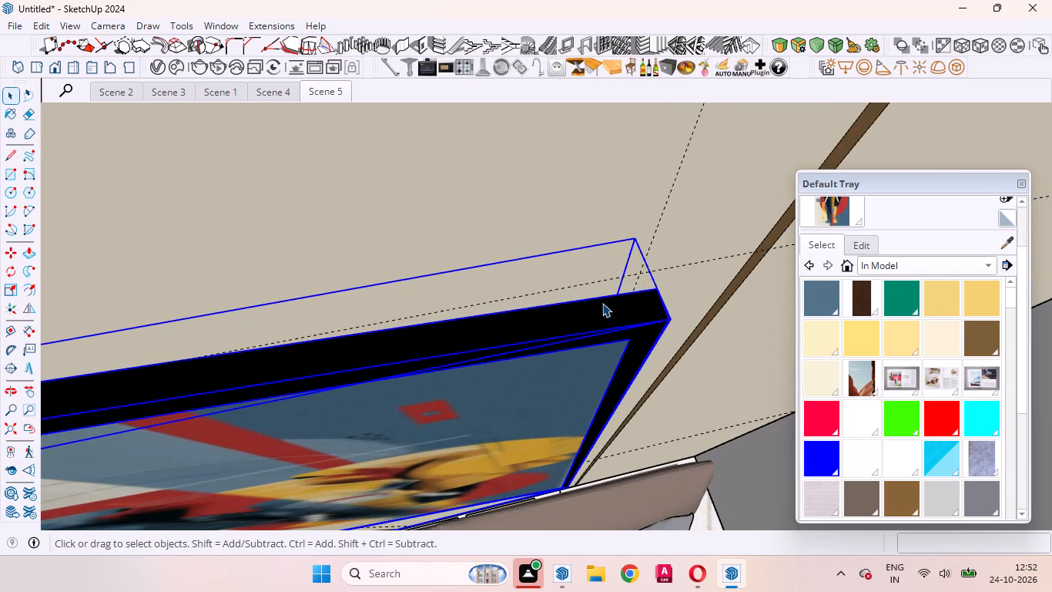
Delete the framed elephant picture group from the wall above the headboard.
key("Delete")
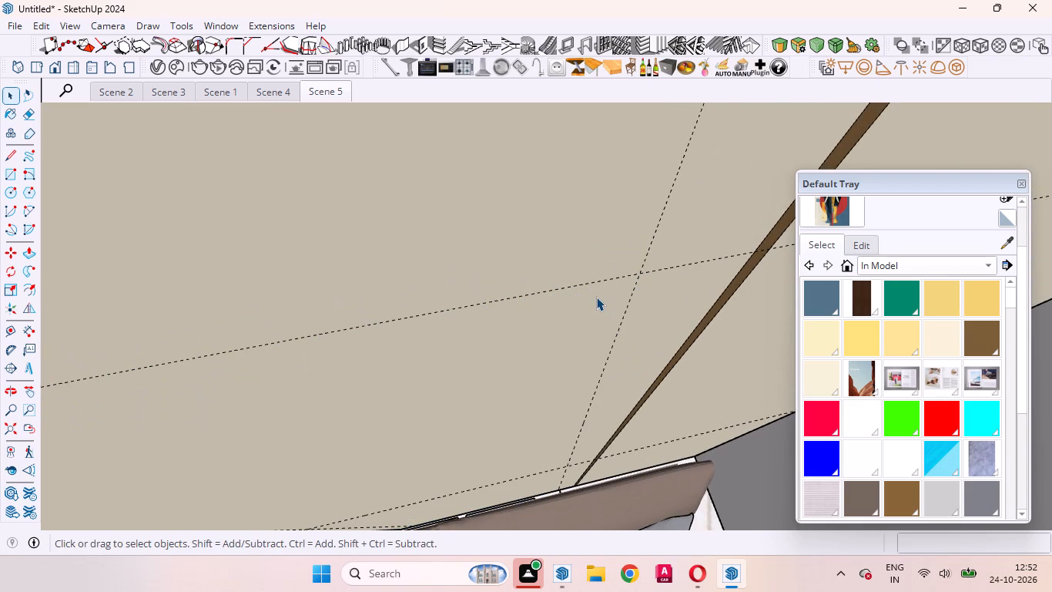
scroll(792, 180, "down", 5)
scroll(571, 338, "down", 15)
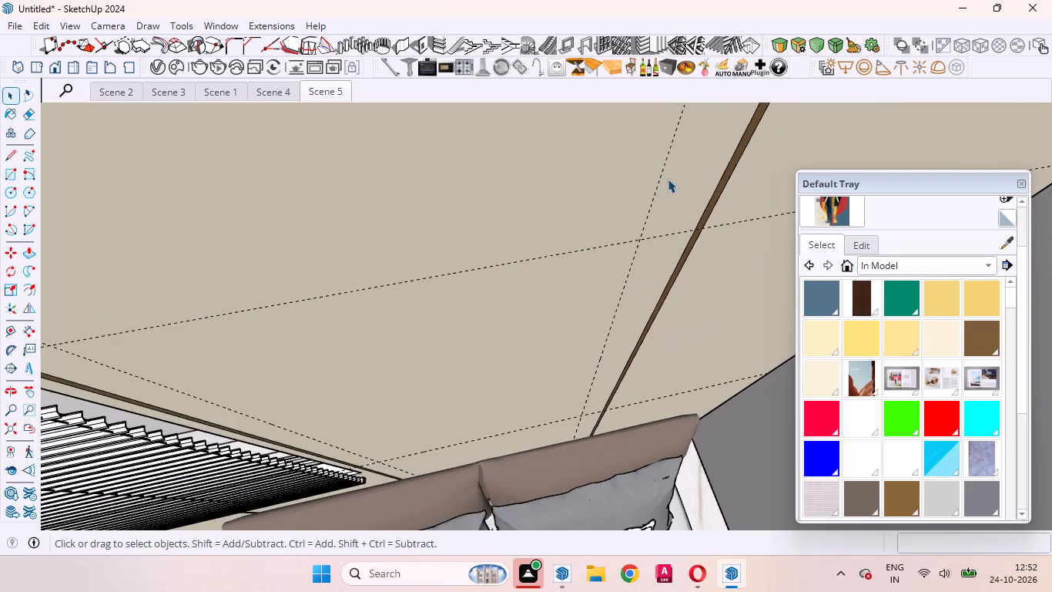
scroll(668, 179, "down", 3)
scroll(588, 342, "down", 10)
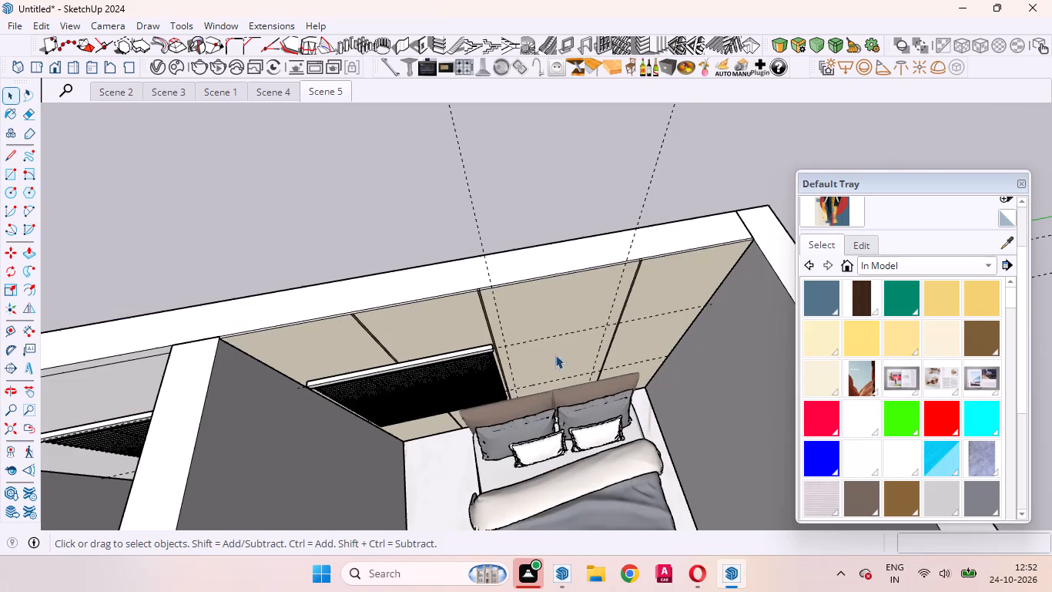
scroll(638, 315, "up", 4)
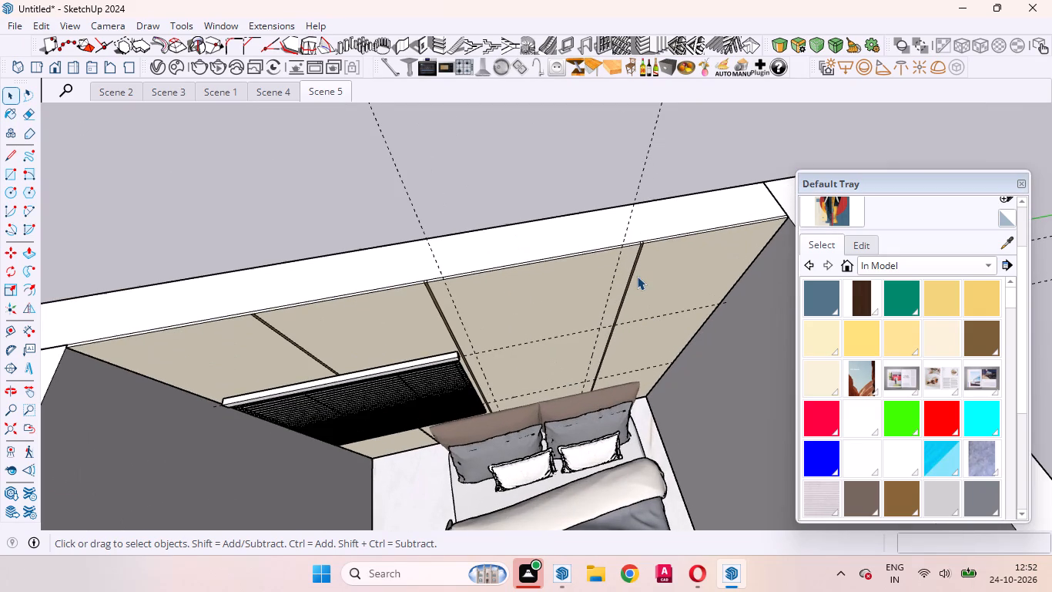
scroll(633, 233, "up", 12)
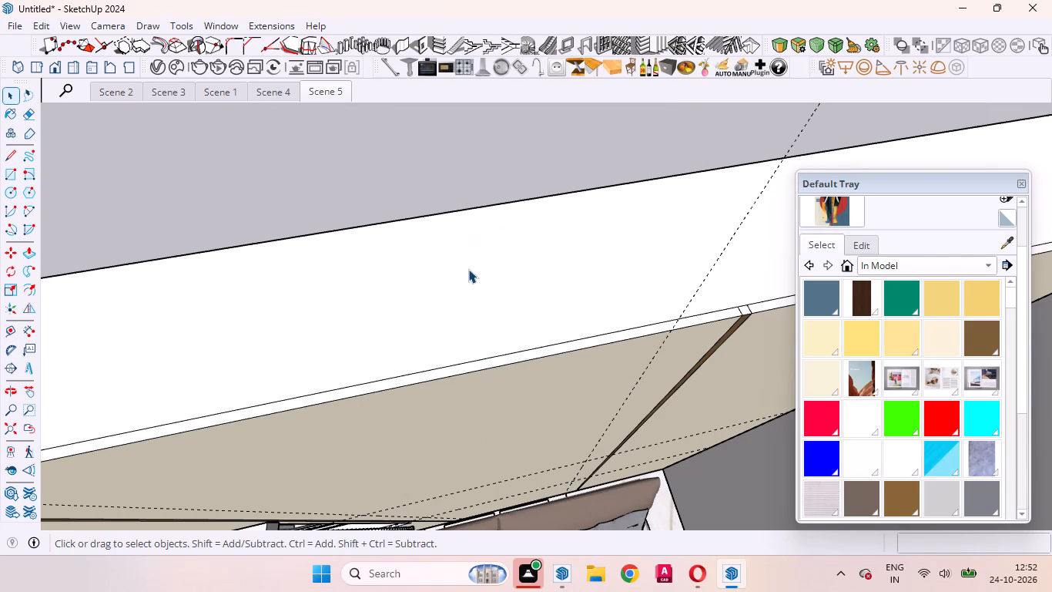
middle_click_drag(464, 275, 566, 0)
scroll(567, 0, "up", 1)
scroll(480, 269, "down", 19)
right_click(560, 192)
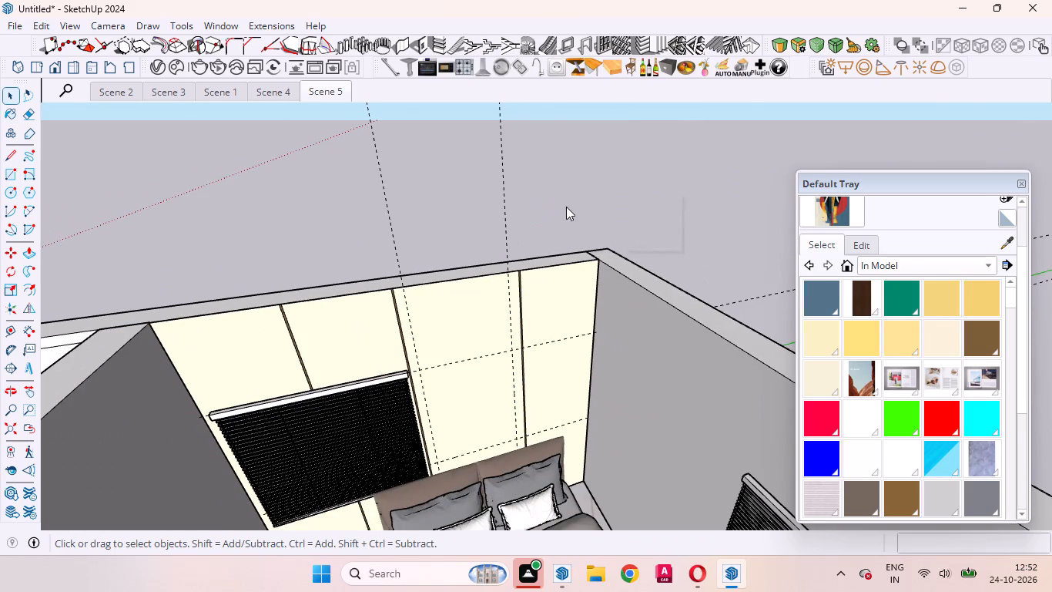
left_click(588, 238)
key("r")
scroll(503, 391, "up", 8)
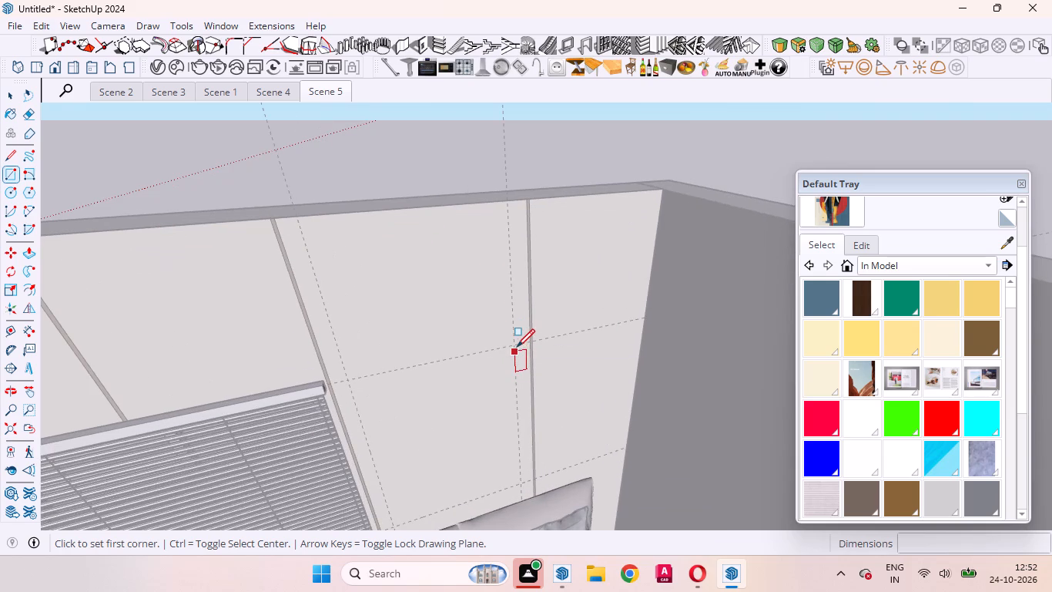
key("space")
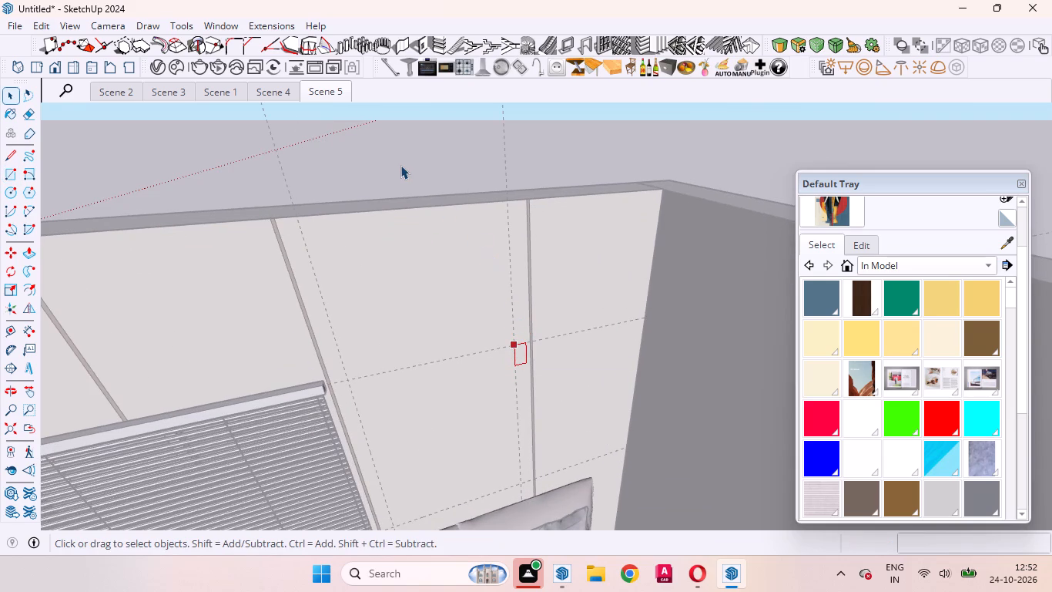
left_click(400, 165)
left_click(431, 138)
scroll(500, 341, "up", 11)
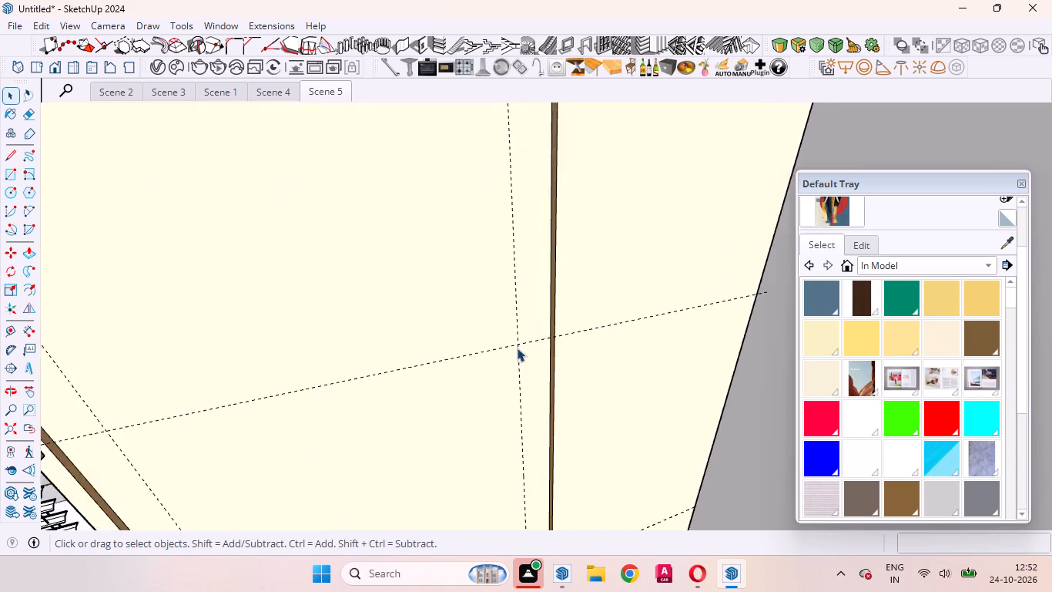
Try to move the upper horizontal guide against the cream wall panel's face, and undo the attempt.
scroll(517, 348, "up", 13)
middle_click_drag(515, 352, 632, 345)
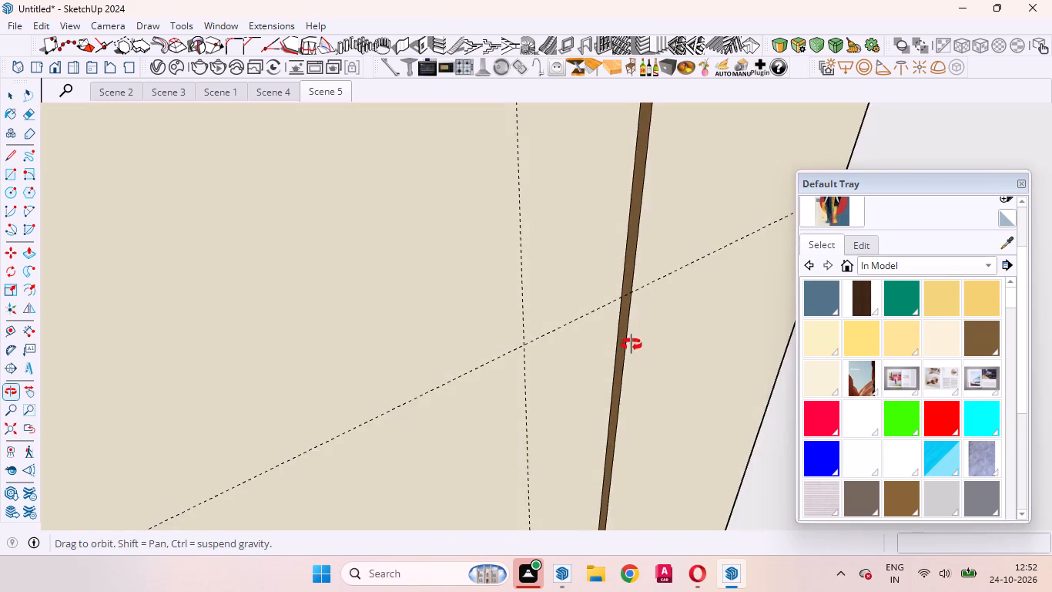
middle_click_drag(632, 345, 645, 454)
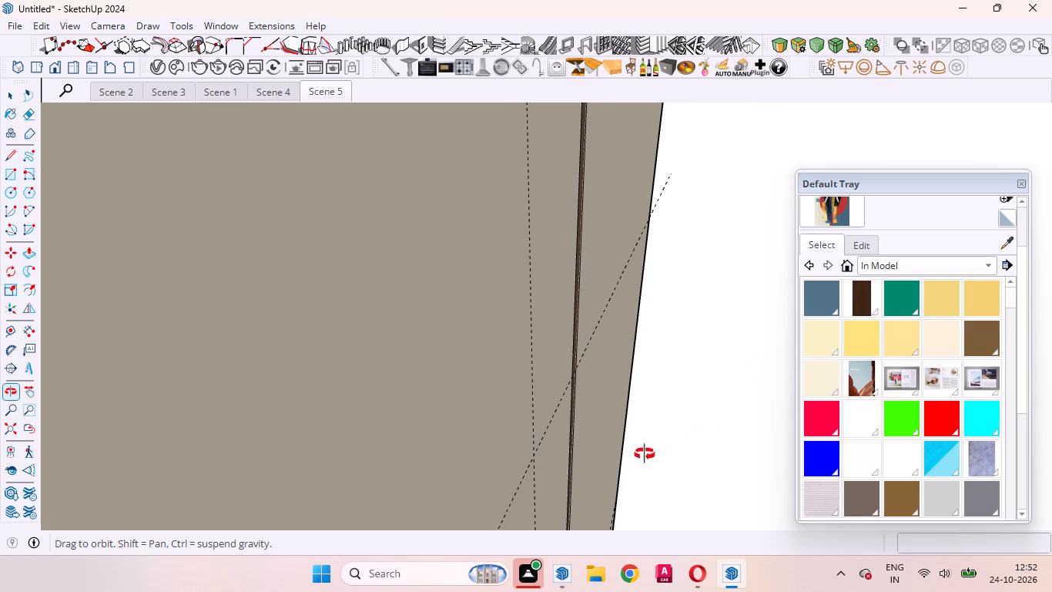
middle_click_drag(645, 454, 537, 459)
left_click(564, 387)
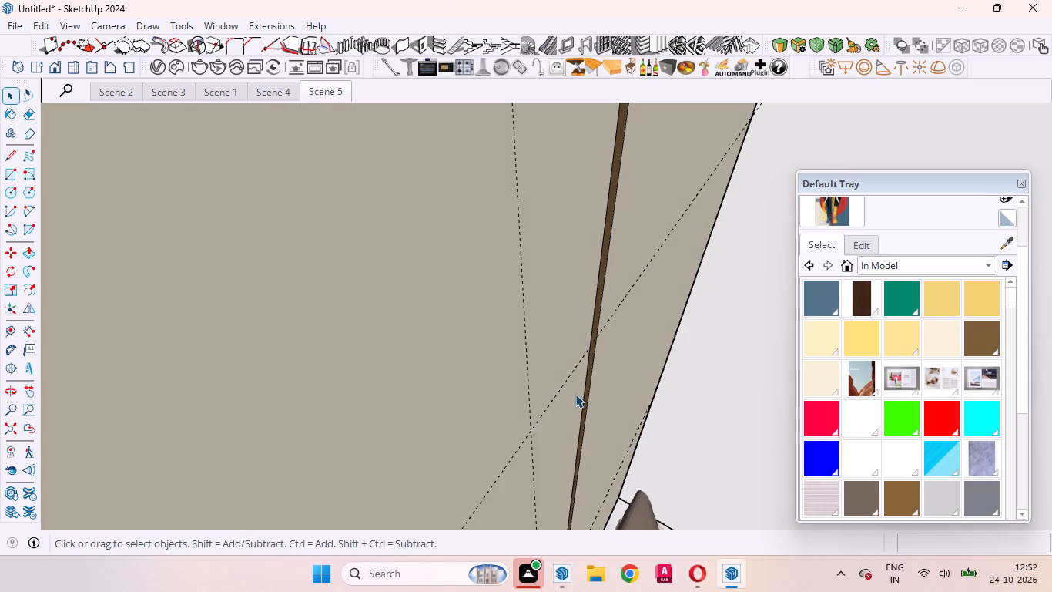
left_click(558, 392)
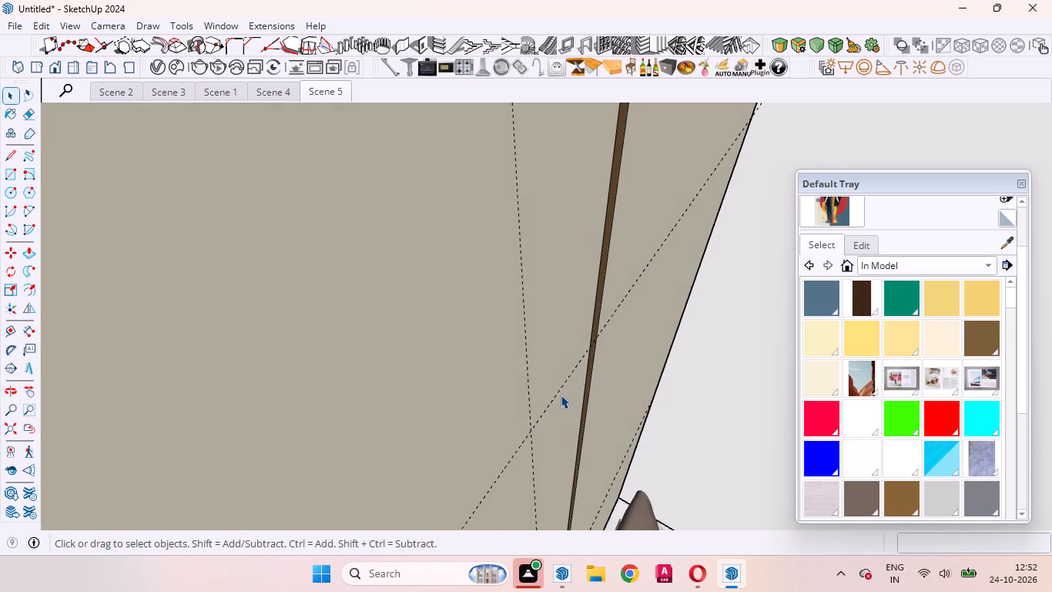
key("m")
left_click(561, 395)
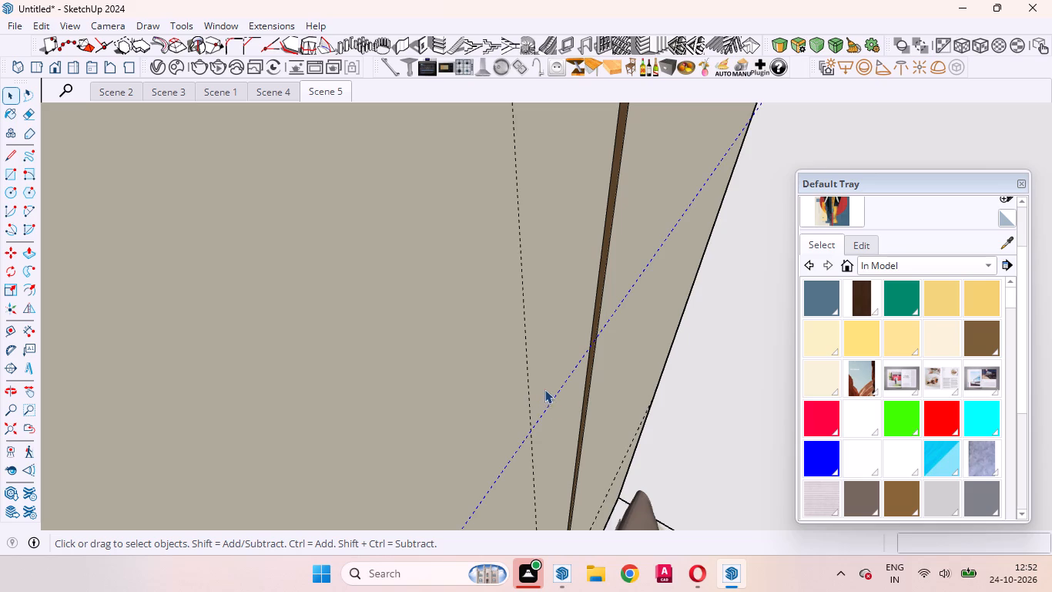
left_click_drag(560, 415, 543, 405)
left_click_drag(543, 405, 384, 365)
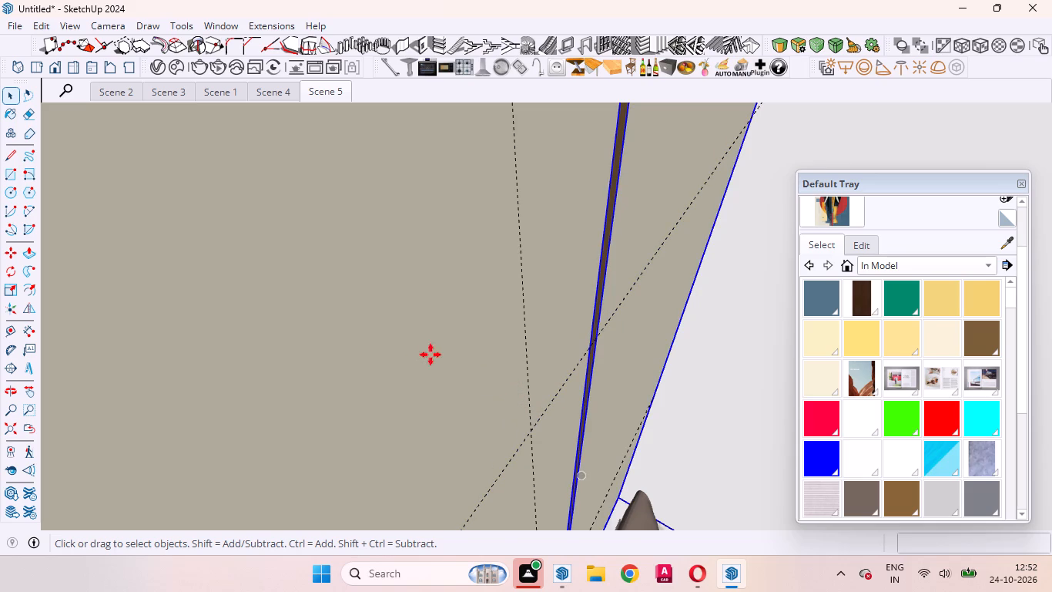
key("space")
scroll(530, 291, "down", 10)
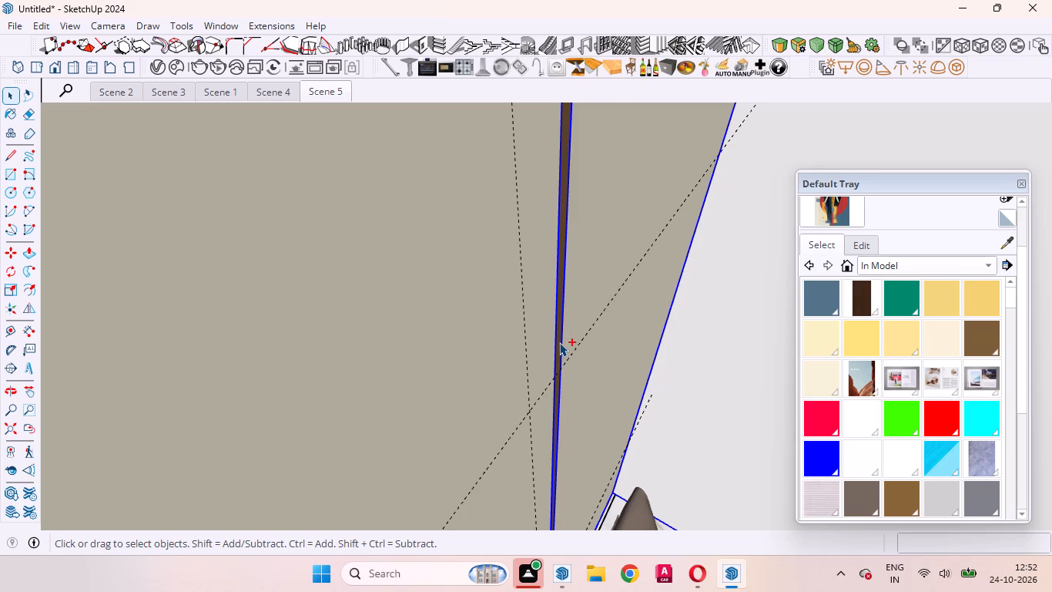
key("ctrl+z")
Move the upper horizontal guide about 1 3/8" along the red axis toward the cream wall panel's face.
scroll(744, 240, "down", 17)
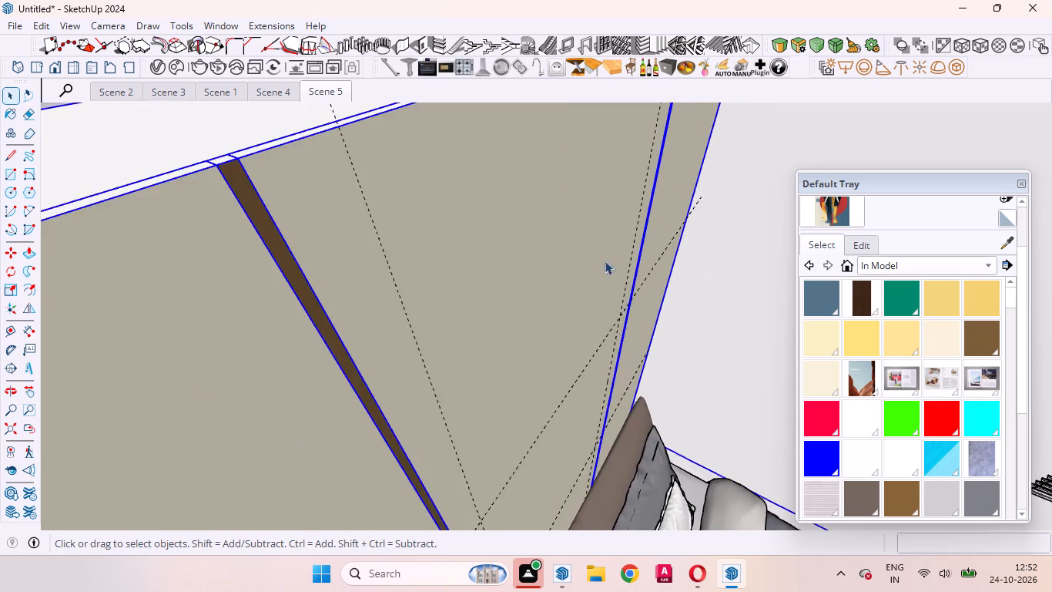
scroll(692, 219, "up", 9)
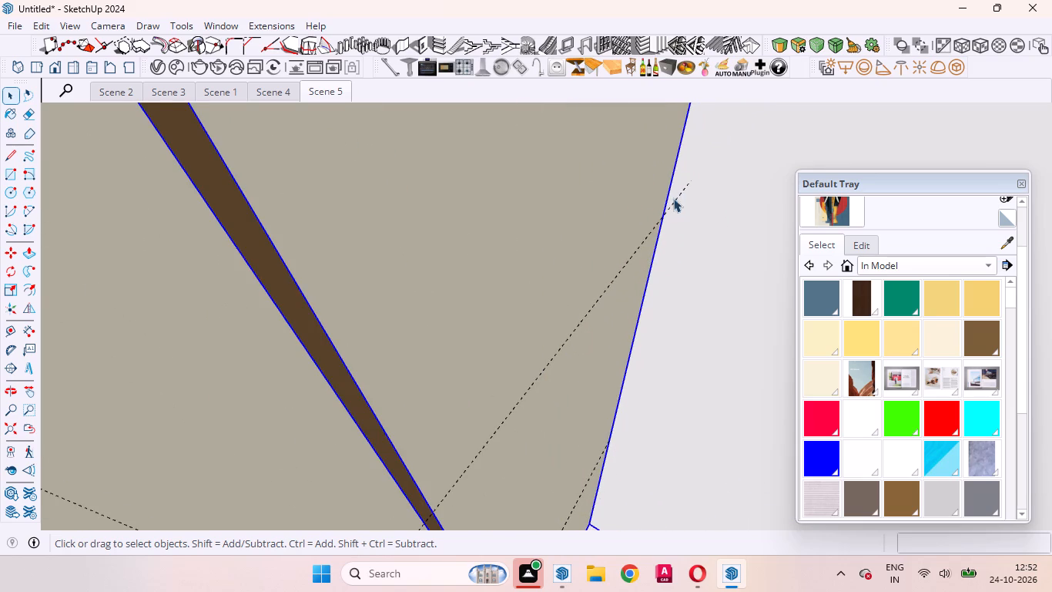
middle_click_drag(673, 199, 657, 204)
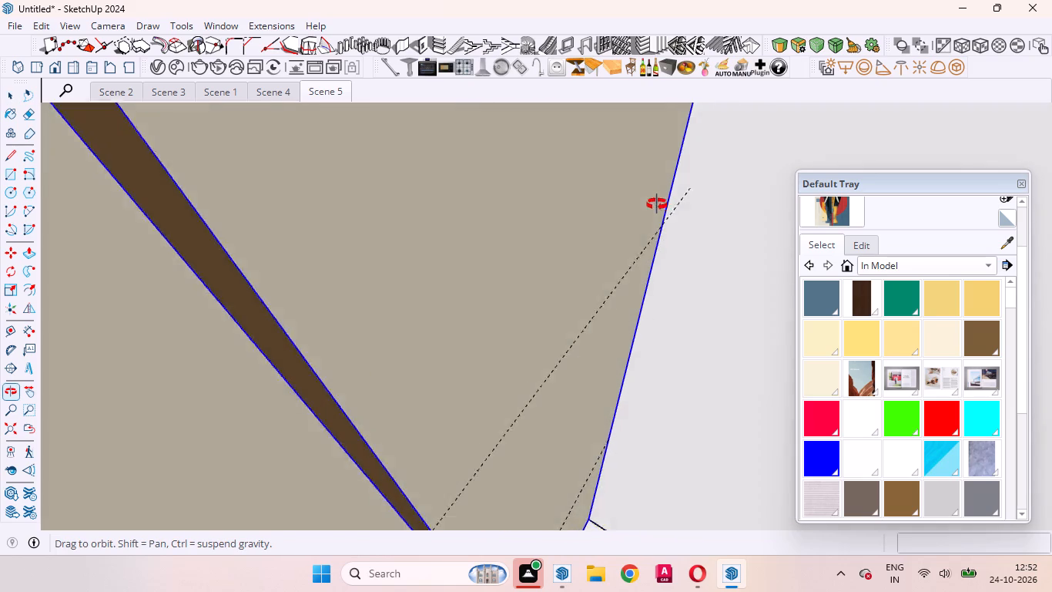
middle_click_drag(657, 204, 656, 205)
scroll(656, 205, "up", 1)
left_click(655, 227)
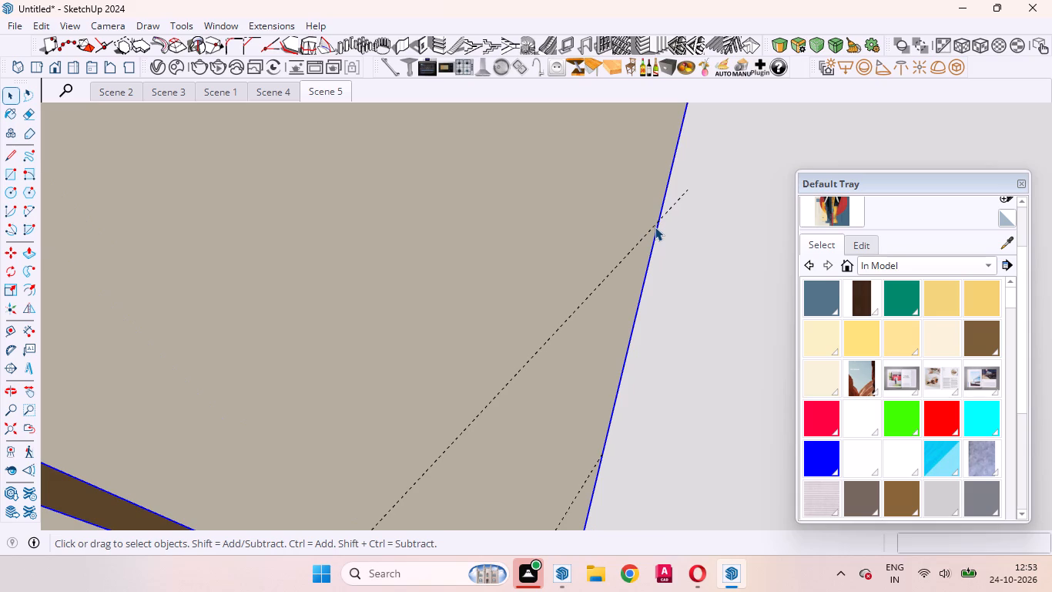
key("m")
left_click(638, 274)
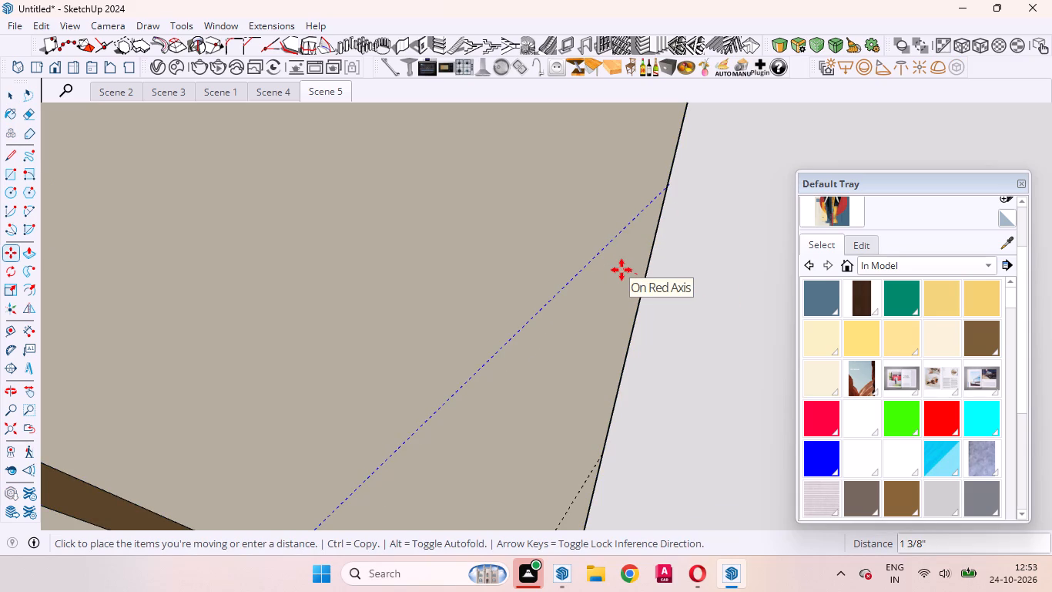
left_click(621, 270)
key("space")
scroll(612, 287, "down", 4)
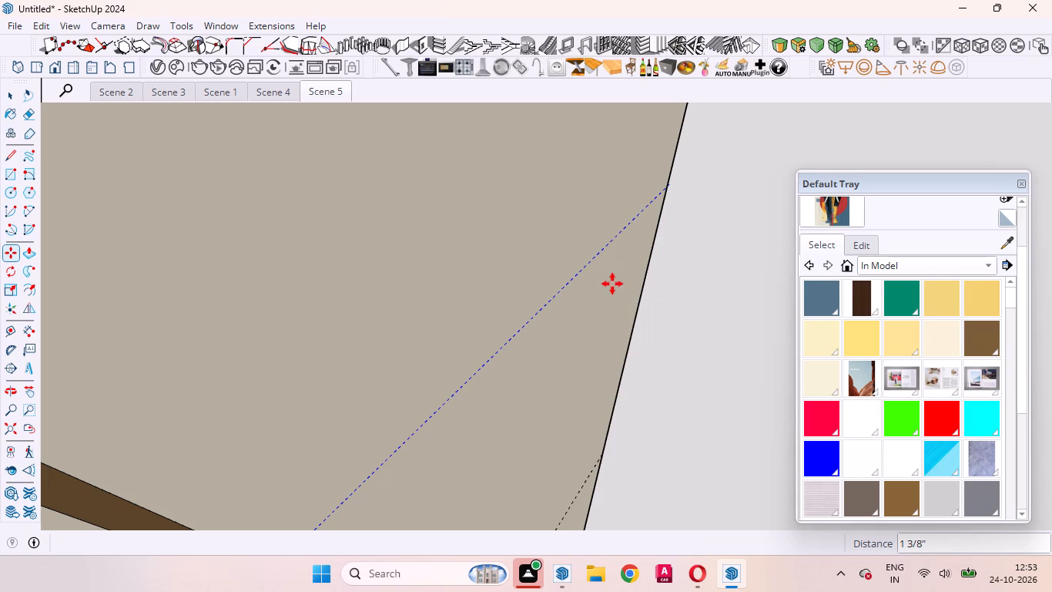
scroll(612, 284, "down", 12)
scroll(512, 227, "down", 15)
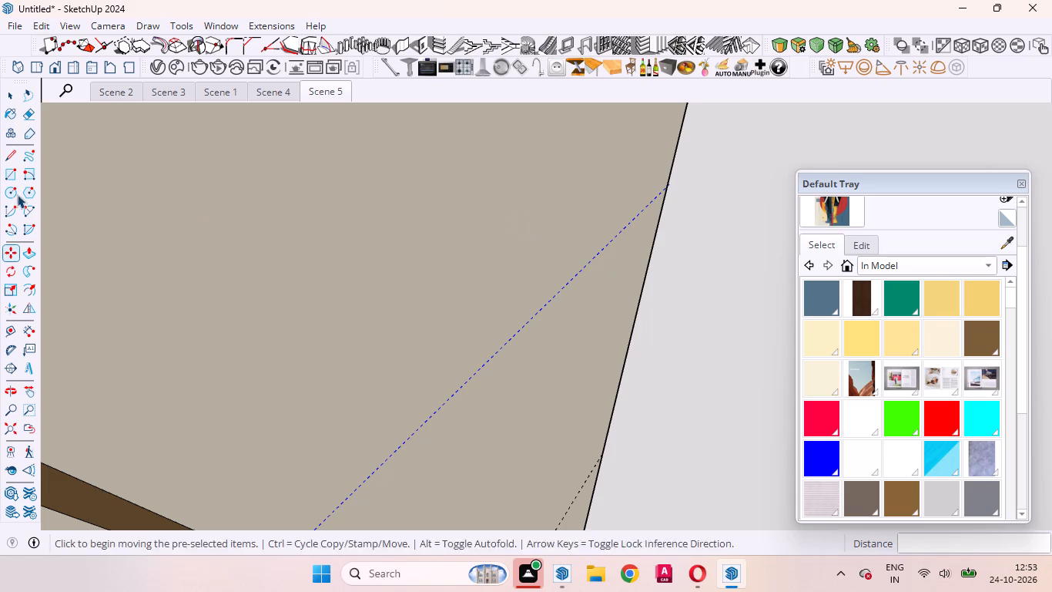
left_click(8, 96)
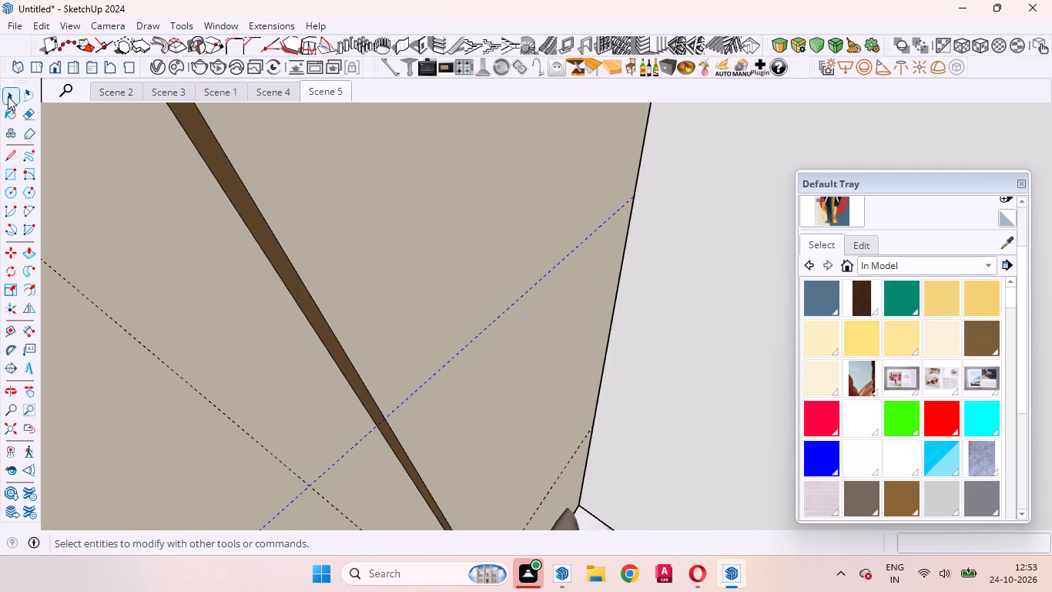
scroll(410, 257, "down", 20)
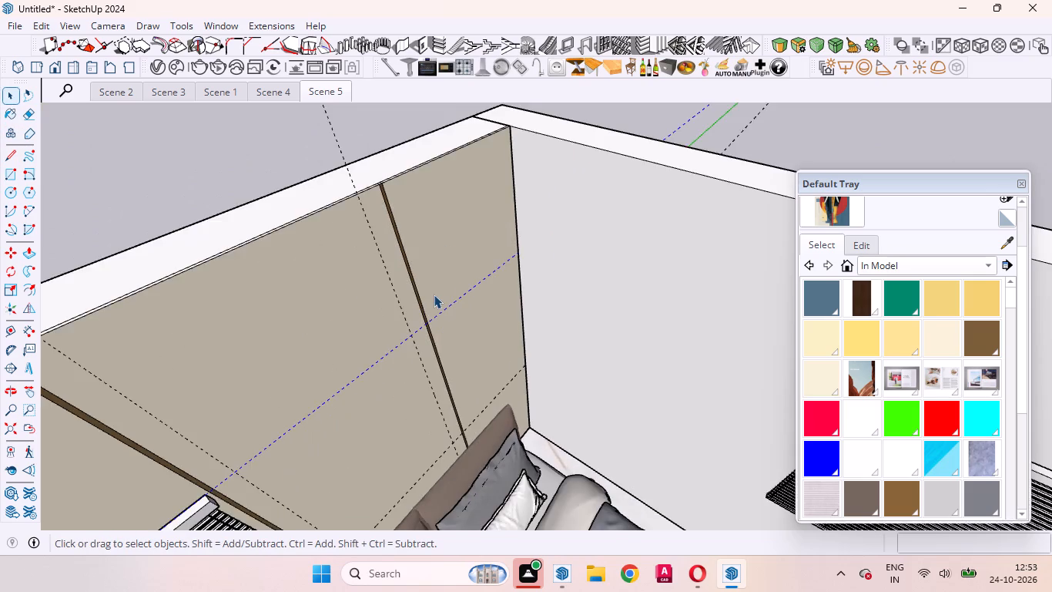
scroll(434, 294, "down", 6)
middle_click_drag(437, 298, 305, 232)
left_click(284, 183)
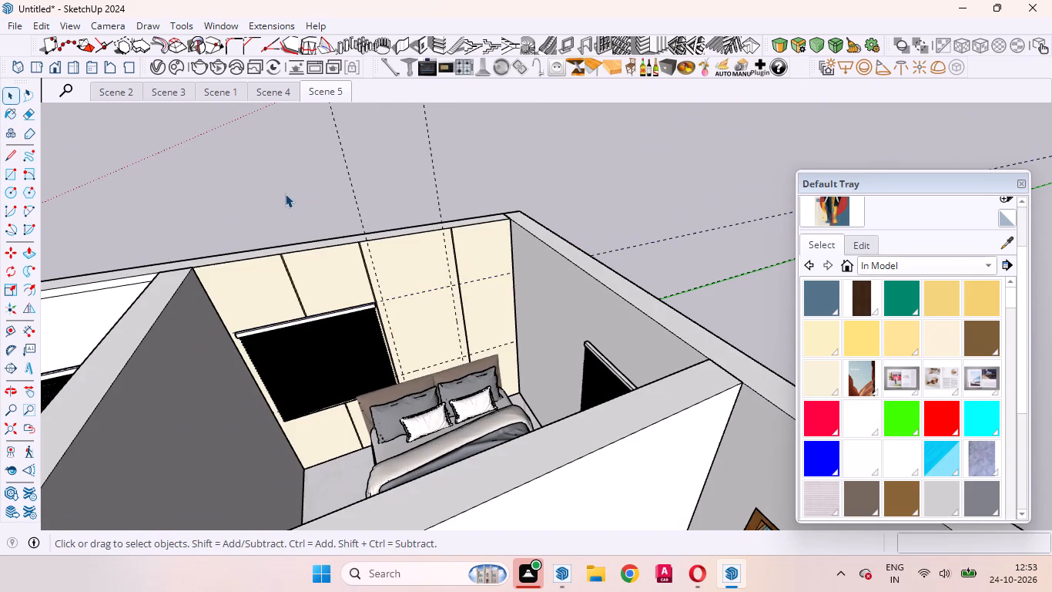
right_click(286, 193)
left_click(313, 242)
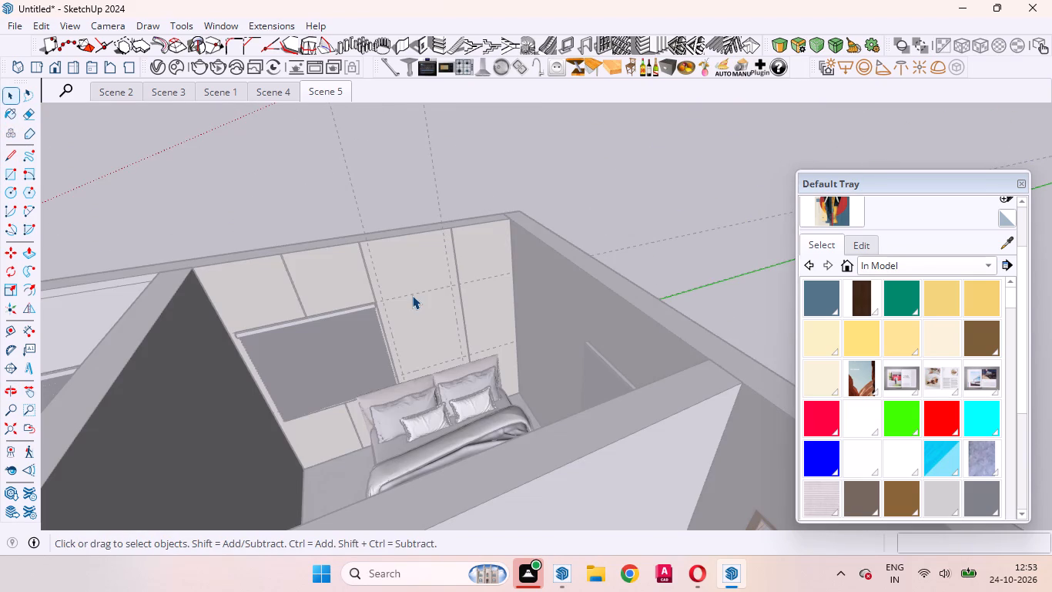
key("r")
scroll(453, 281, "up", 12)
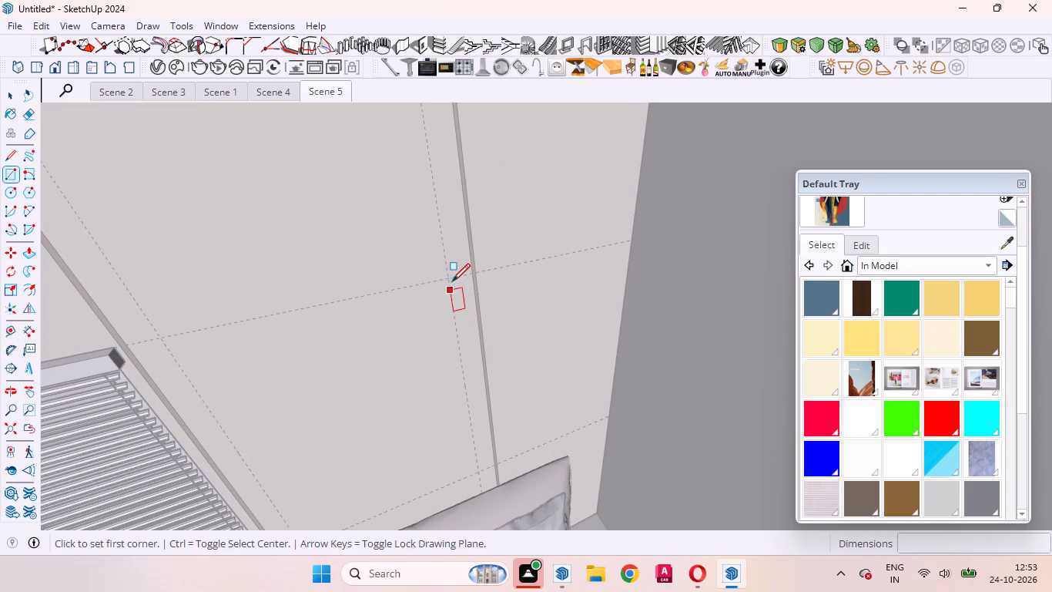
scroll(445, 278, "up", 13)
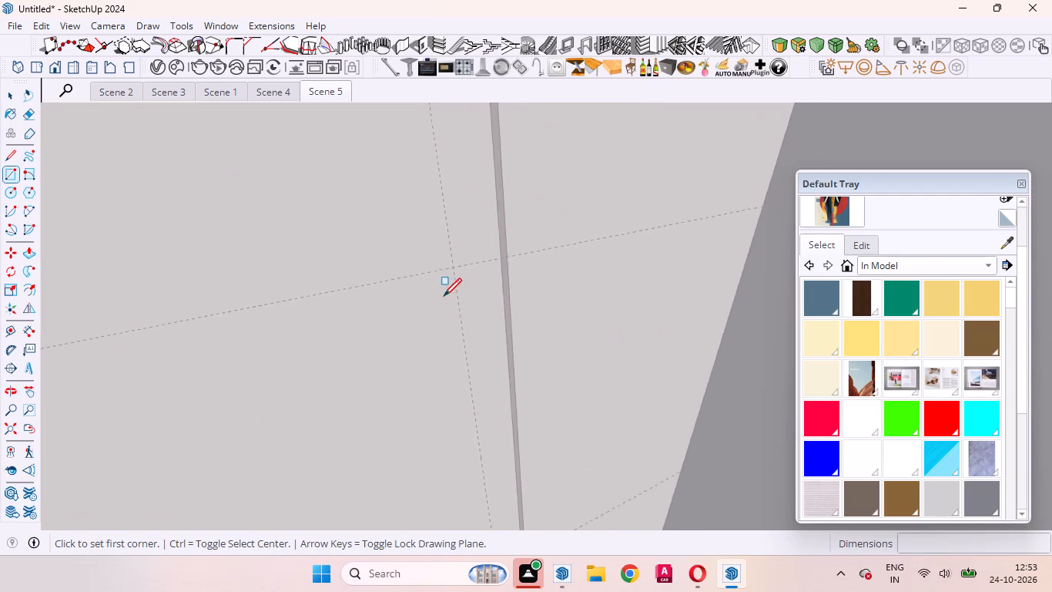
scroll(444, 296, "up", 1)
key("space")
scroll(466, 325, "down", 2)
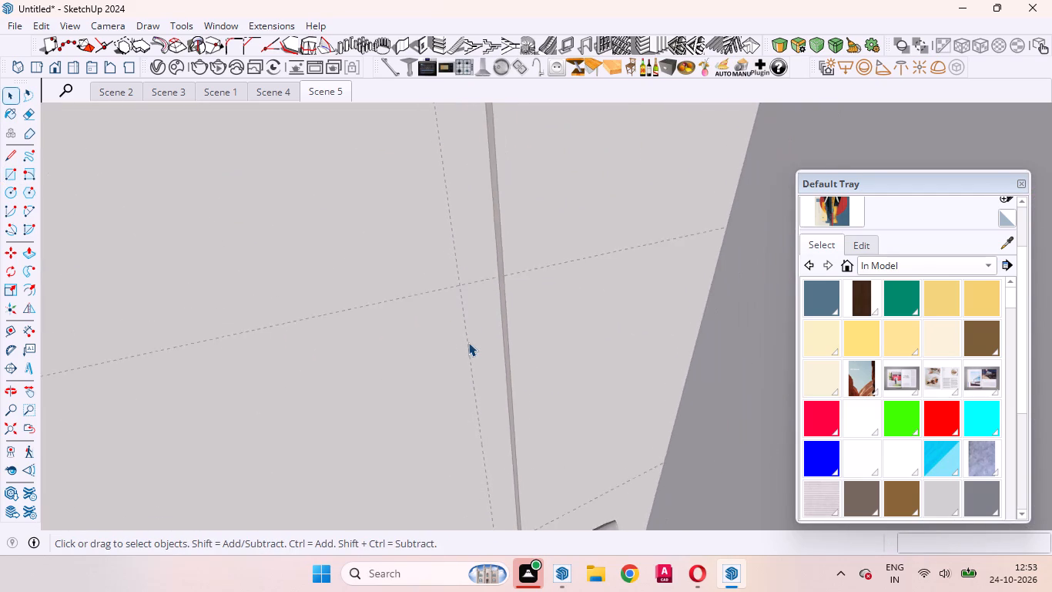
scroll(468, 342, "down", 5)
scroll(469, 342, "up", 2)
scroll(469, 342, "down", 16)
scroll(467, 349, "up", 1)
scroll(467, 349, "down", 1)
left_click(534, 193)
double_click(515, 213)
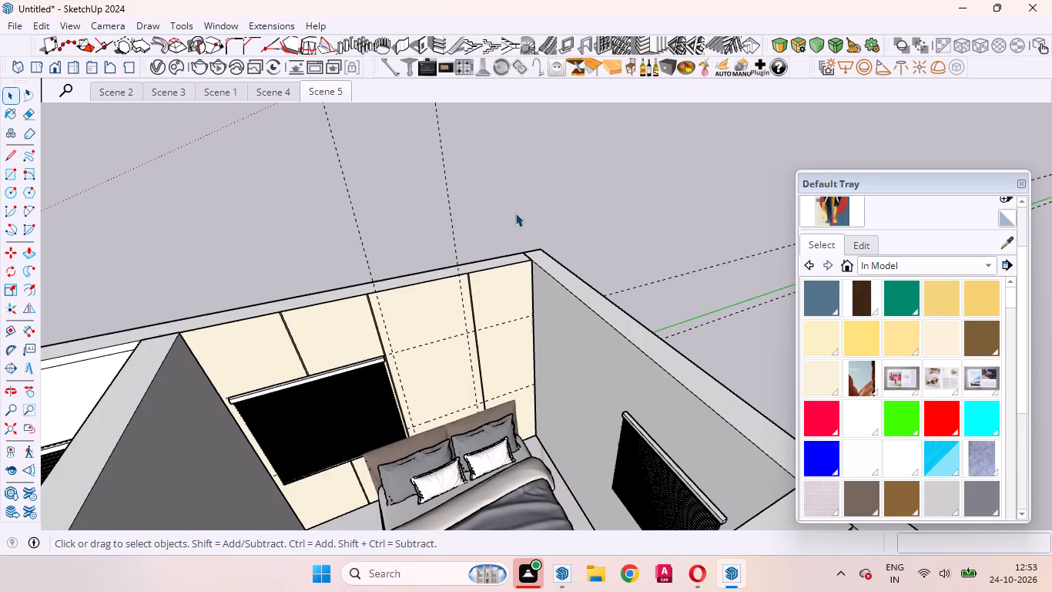
Delete the upper horizontal guide that crosses the cream wall panels above the bed.
scroll(749, 252, "up", 3)
left_click_drag(695, 281, 658, 230)
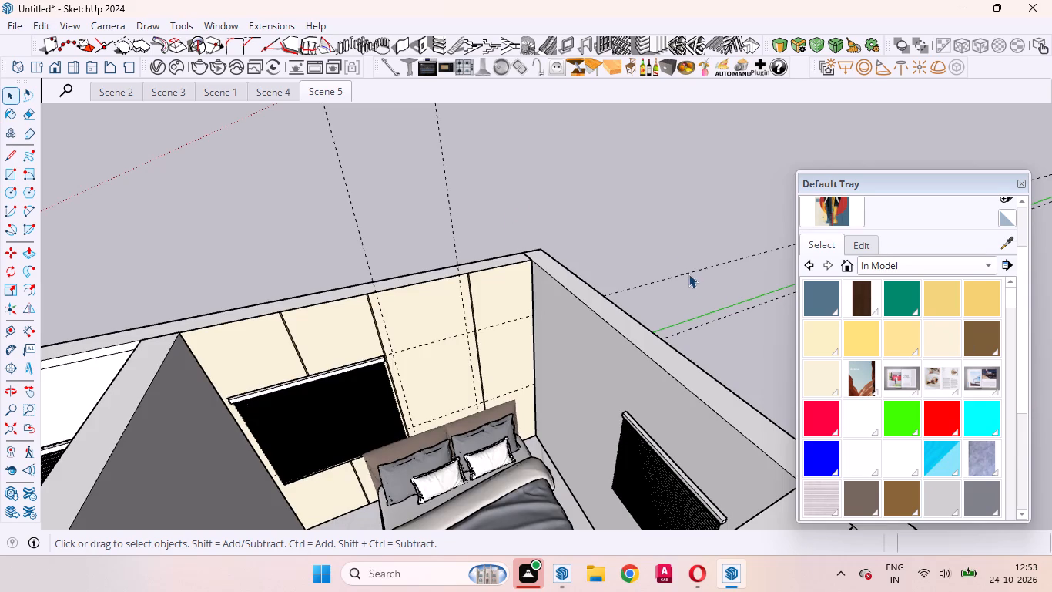
left_click(688, 274)
key("Delete")
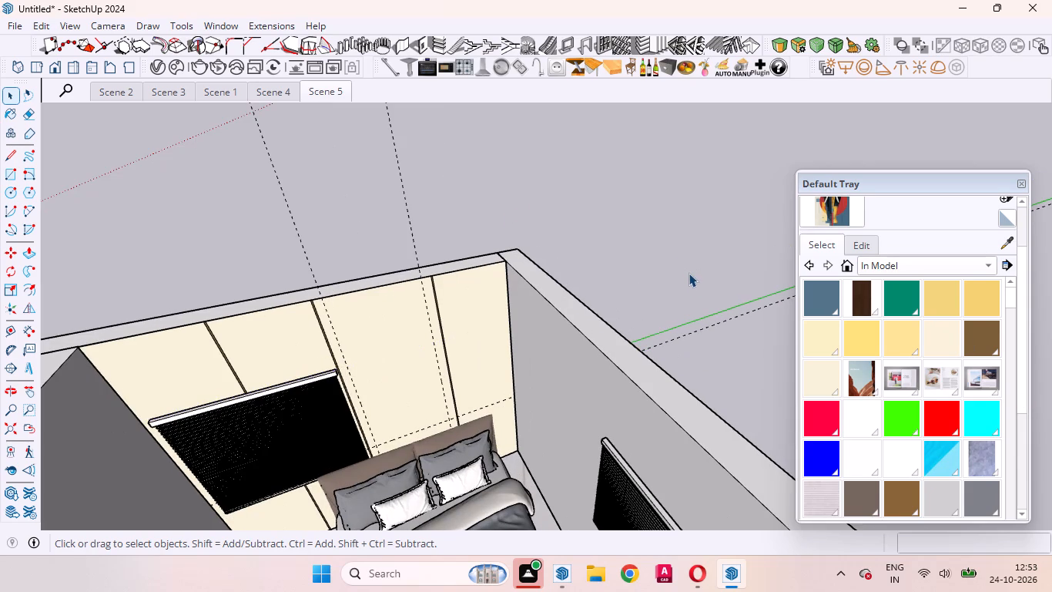
Create a horizontal guide about 2' 3 9/16" below the top edge of the cream wall panels.
scroll(302, 360, "up", 9)
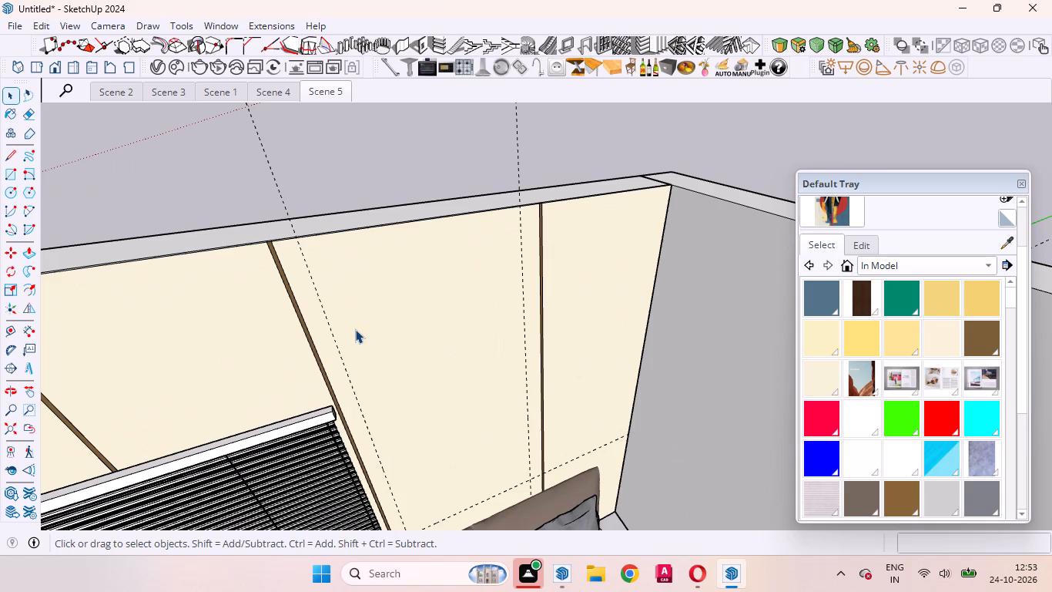
key("t")
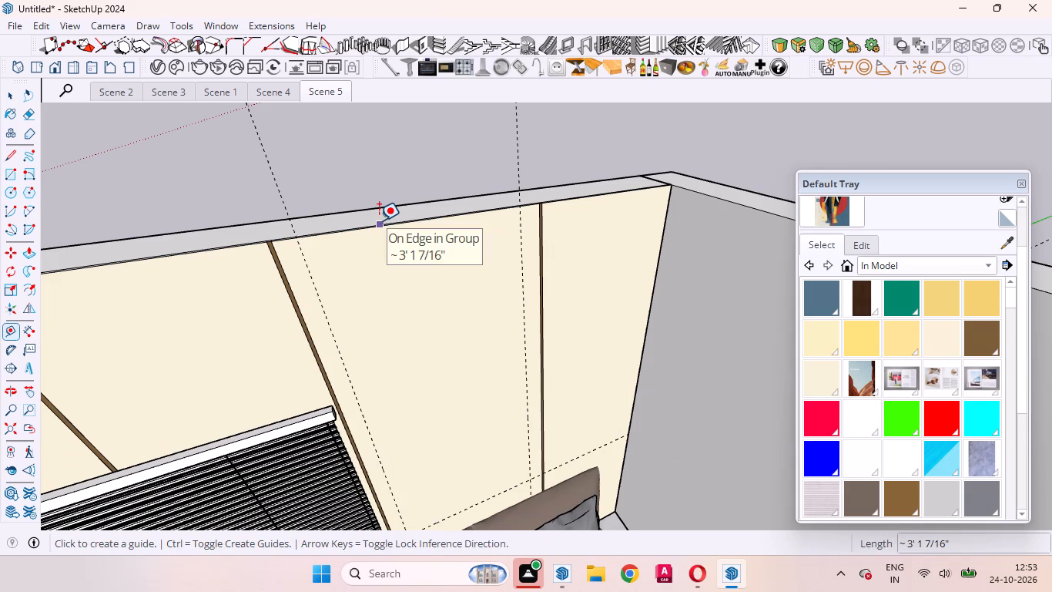
left_click(379, 220)
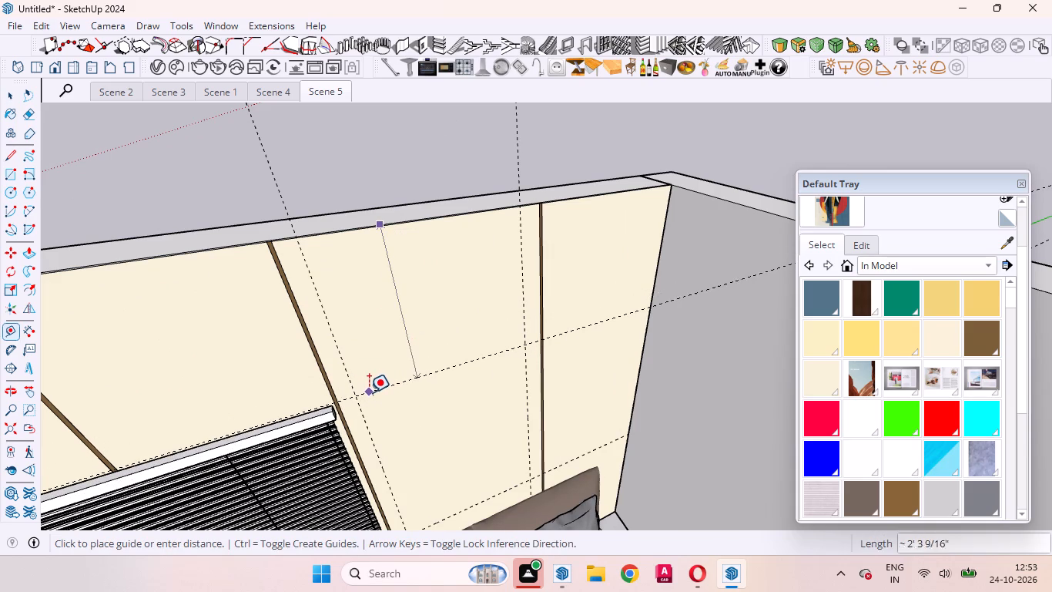
left_click(369, 392)
key("space")
Examine how the new horizontal guide lies against the cream panel and crosses the vertical guide, from several angles.
left_click(485, 388)
scroll(488, 335, "up", 3)
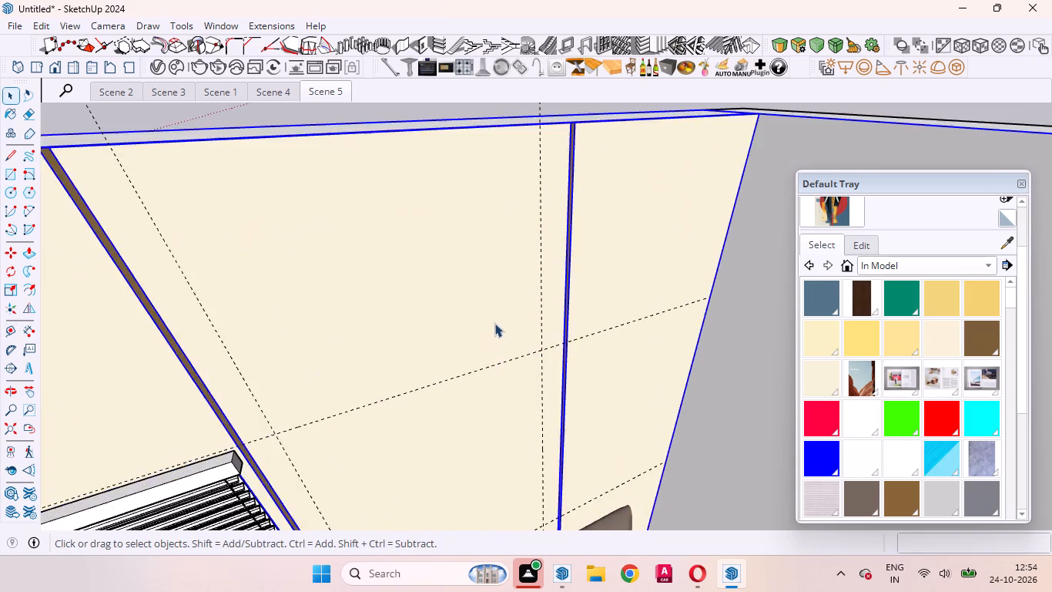
scroll(494, 323, "up", 15)
middle_click_drag(535, 368, 690, 378)
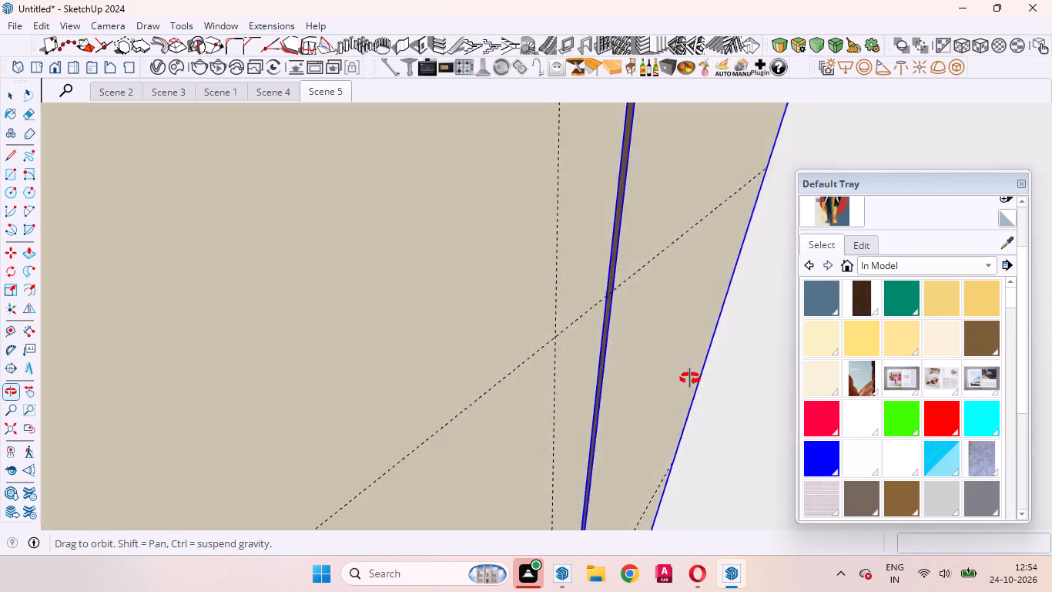
middle_click_drag(690, 378, 441, 411)
scroll(468, 361, "down", 3)
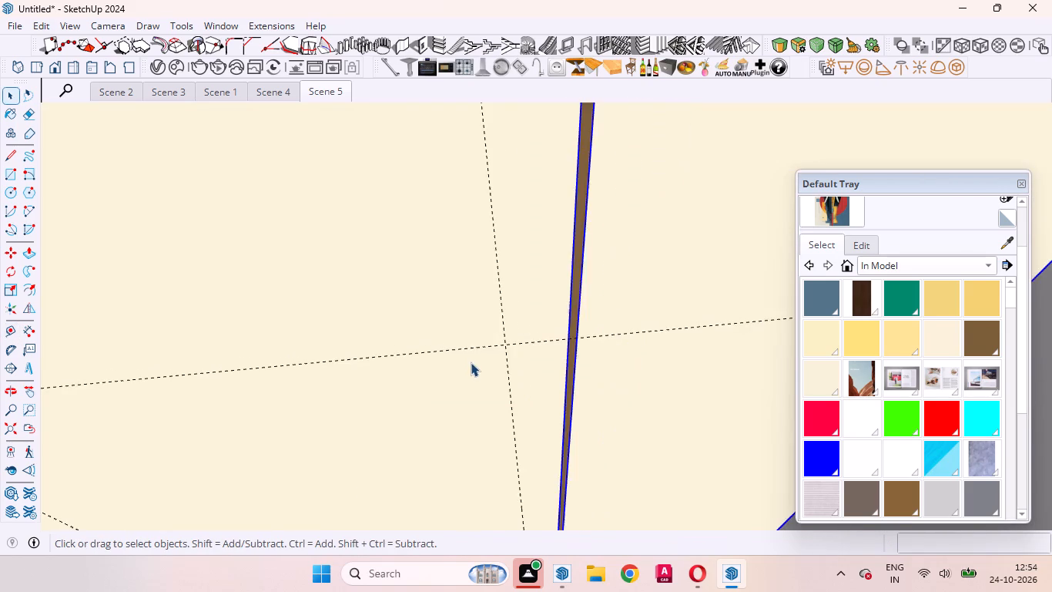
scroll(471, 362, "down", 16)
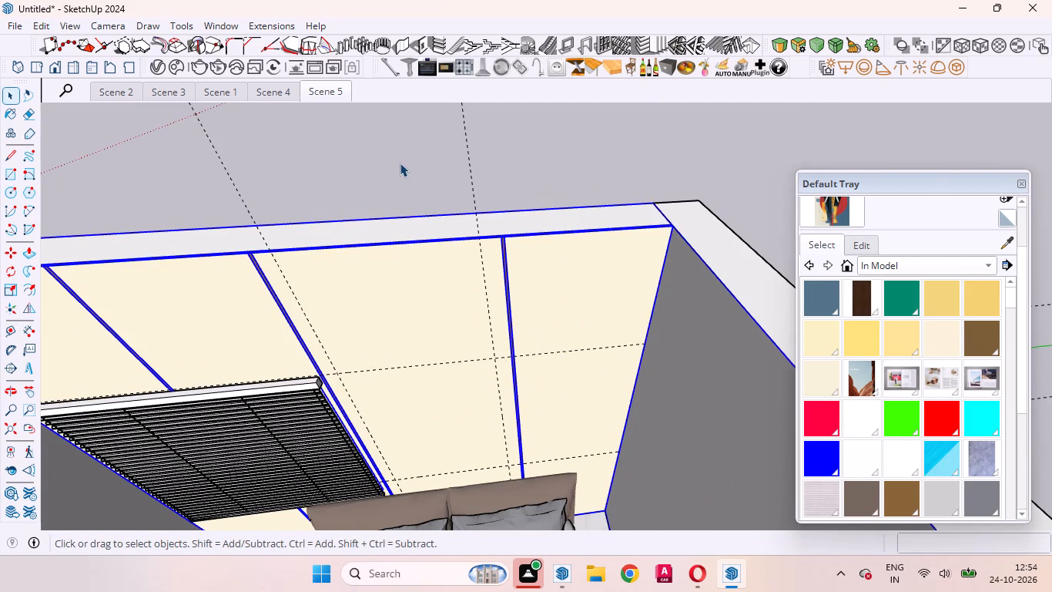
Clear the selection of the cream panels and make a new empty group for the picture above the bed.
right_click(399, 163)
left_click(323, 184)
double_click(581, 152)
left_click(0, 60)
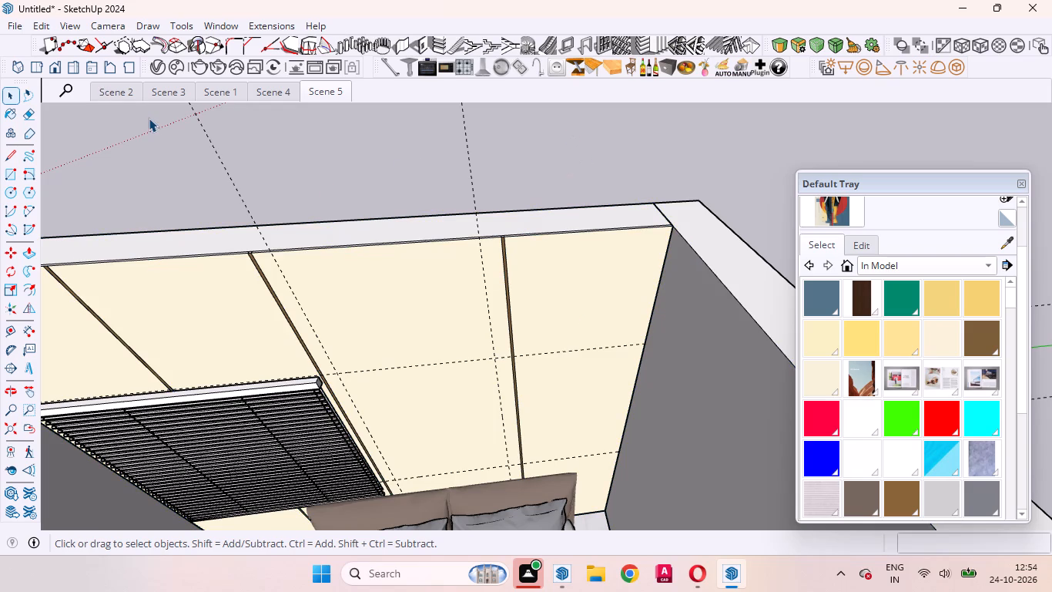
left_click(150, 119)
double_click(253, 192)
left_click_drag(253, 192, 266, 158)
right_click(400, 173)
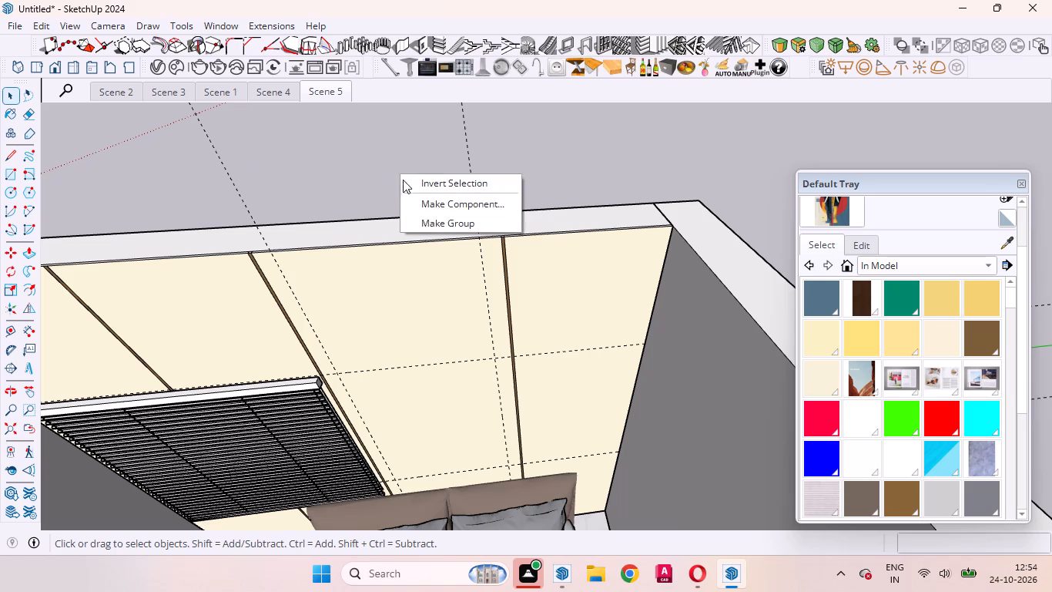
left_click(428, 221)
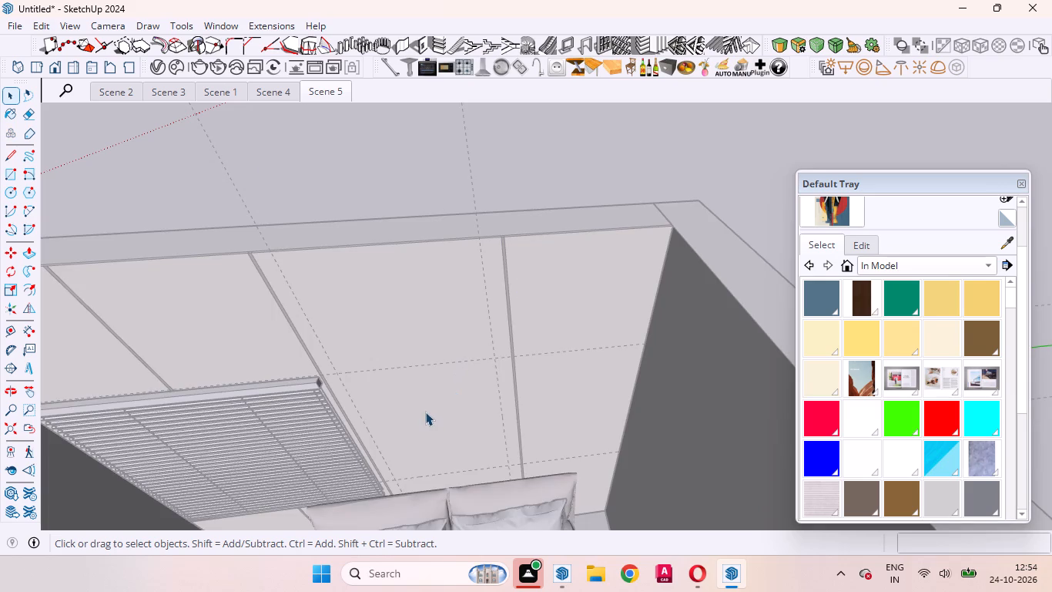
Draw a rectangle between the guides on the cream panel above the bed and push/pull it by the previous distance into a thin slab.
key("r")
left_click(399, 478)
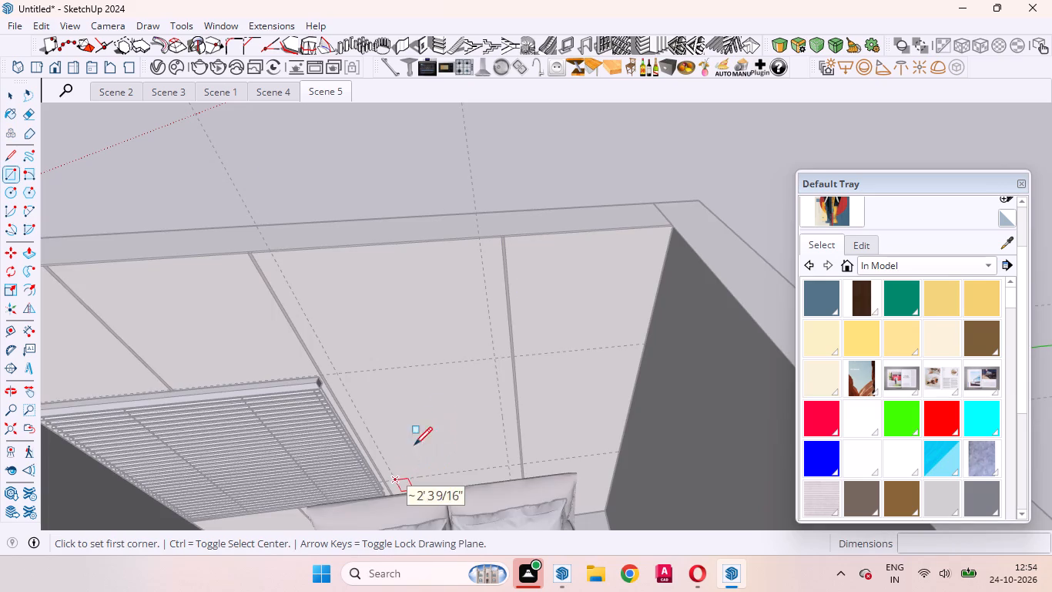
left_click(493, 357)
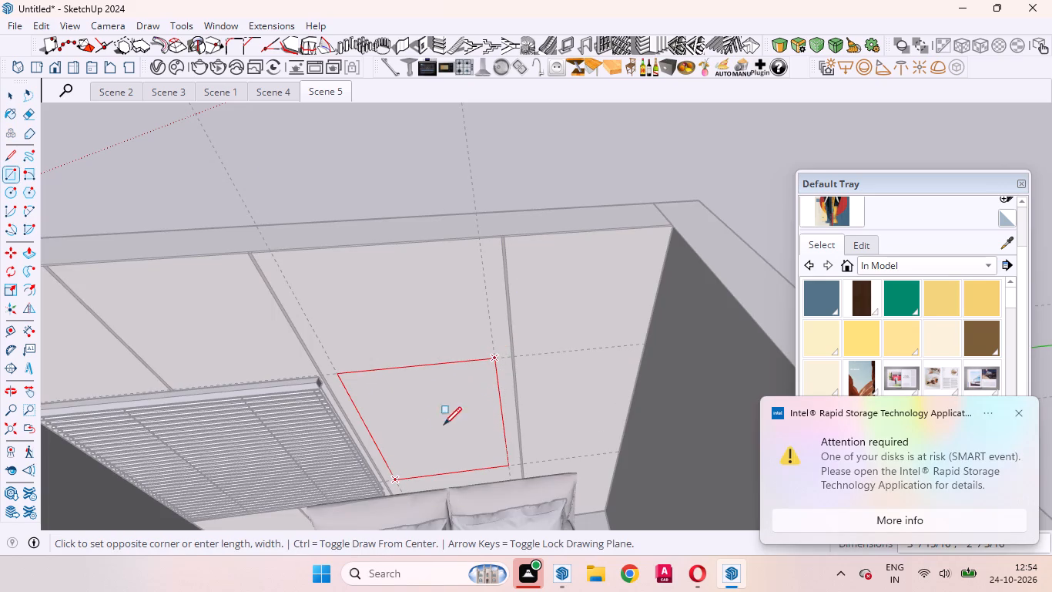
key("p")
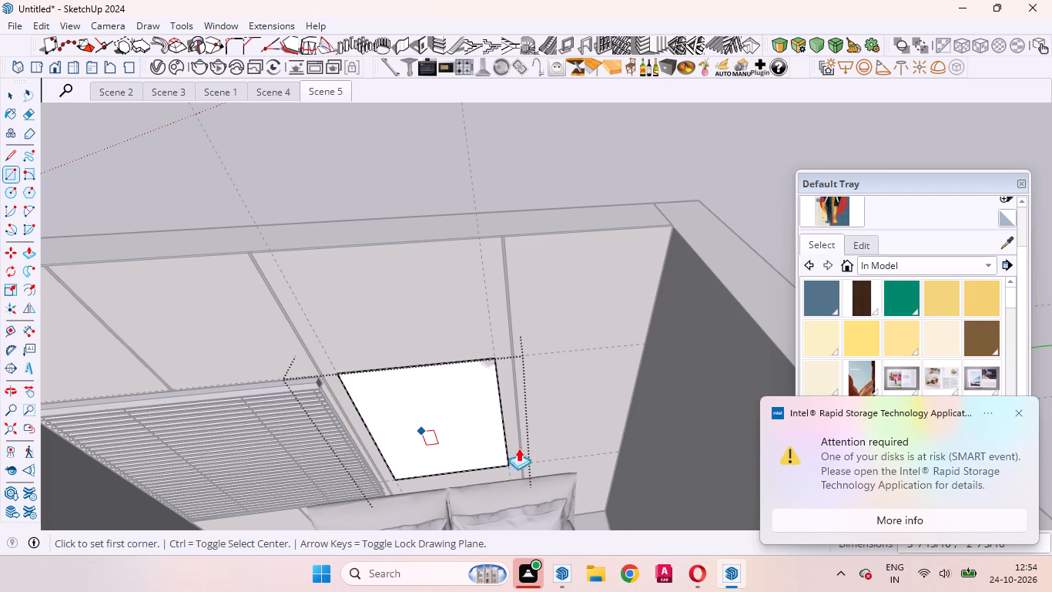
double_click(407, 405)
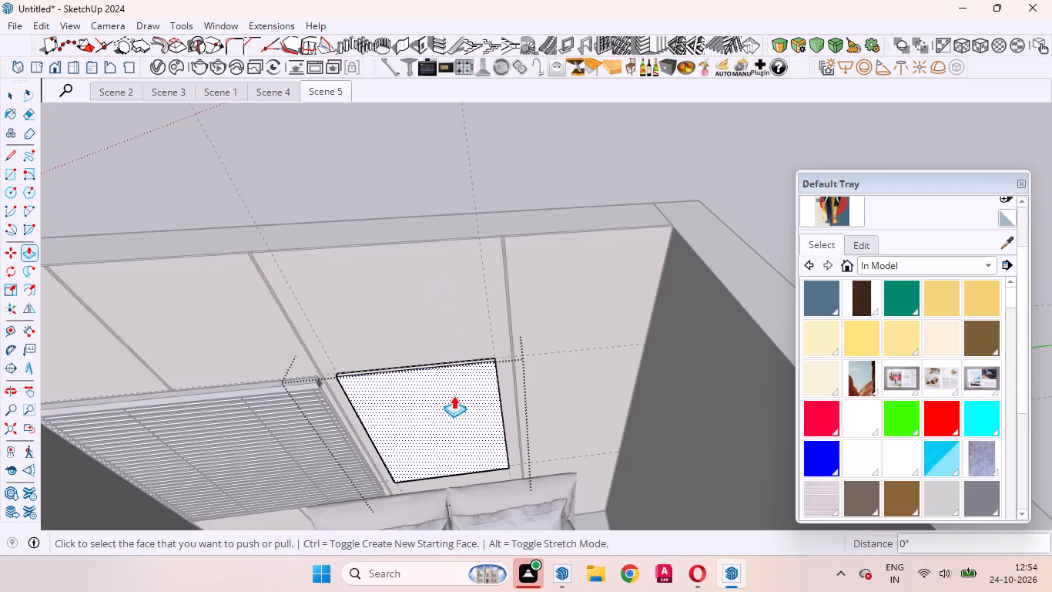
key("space")
Offset the front face of the slab inward by the previous offset distance to form a narrow frame border.
scroll(404, 203, "down", 4)
scroll(432, 476, "up", 4)
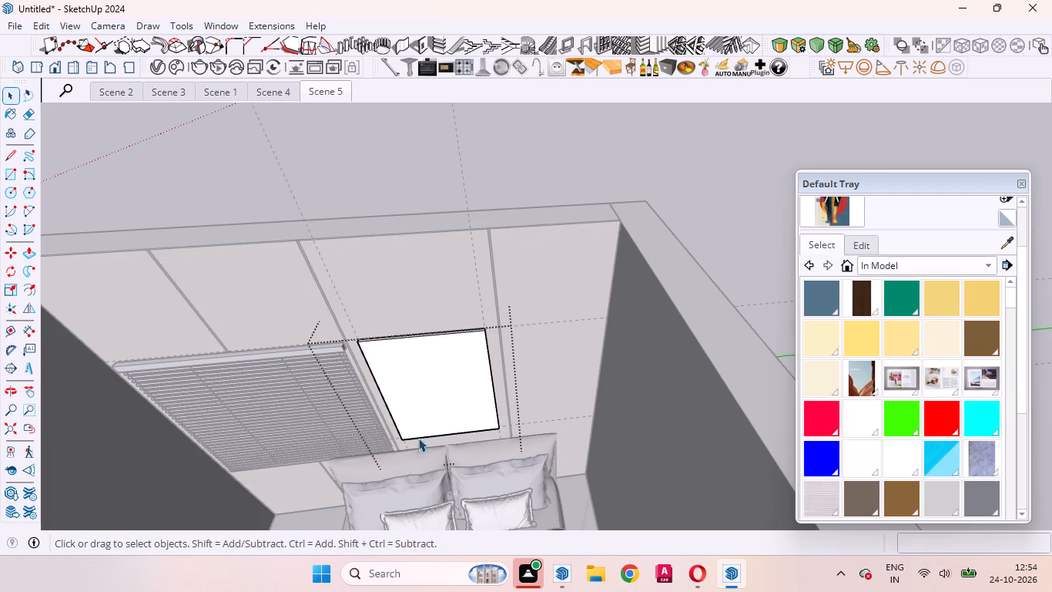
scroll(418, 438, "up", 19)
left_click(417, 389)
scroll(415, 381, "up", 4)
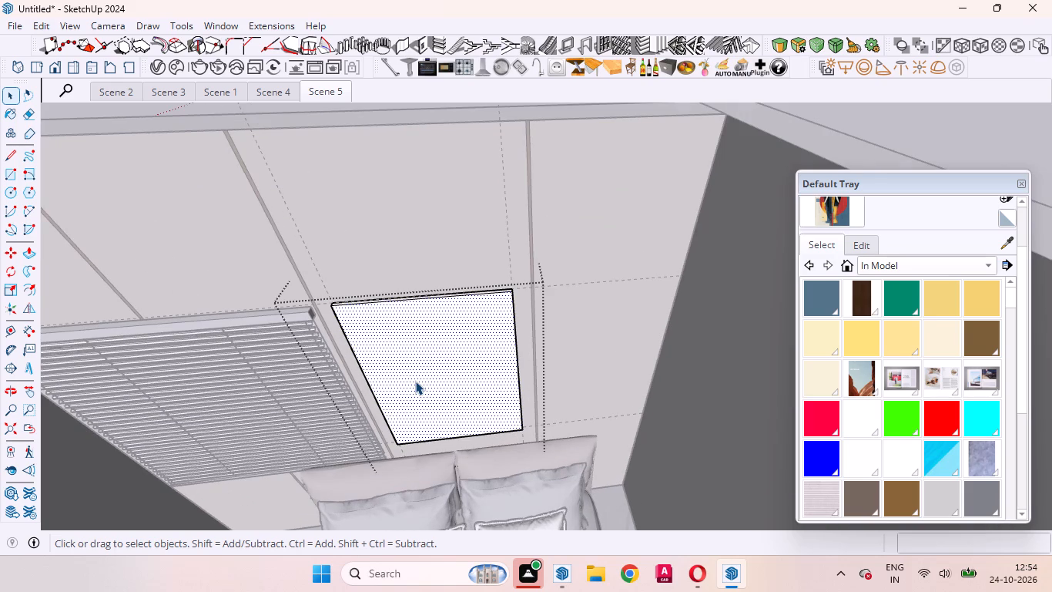
key("f")
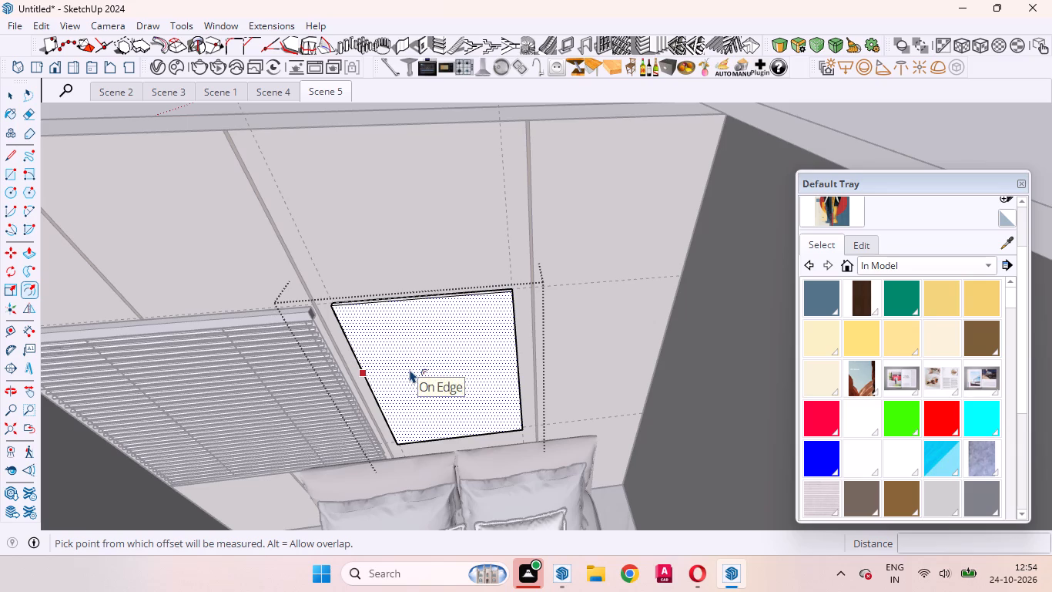
double_click(410, 369)
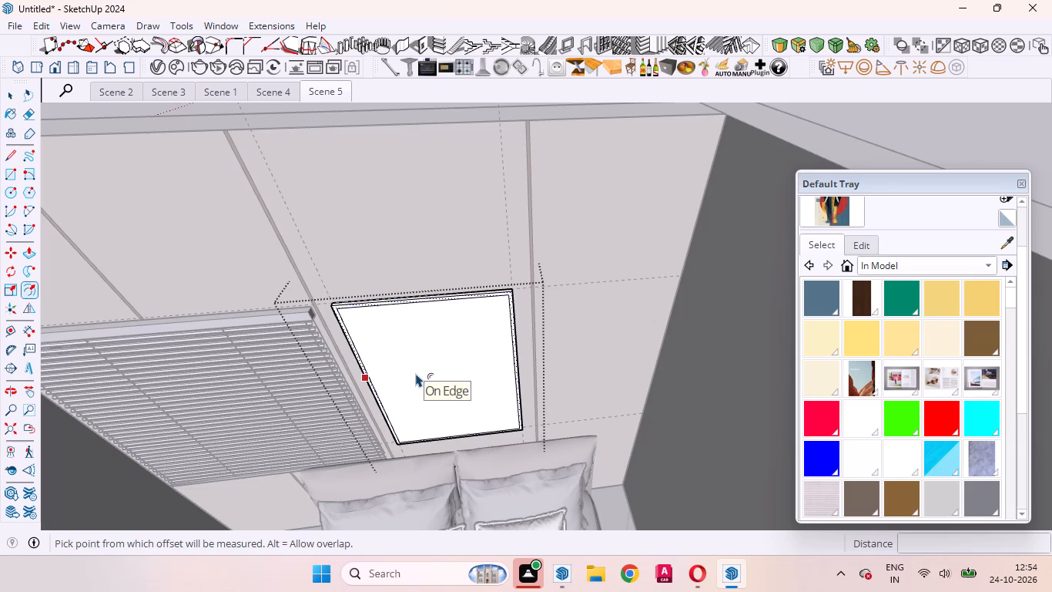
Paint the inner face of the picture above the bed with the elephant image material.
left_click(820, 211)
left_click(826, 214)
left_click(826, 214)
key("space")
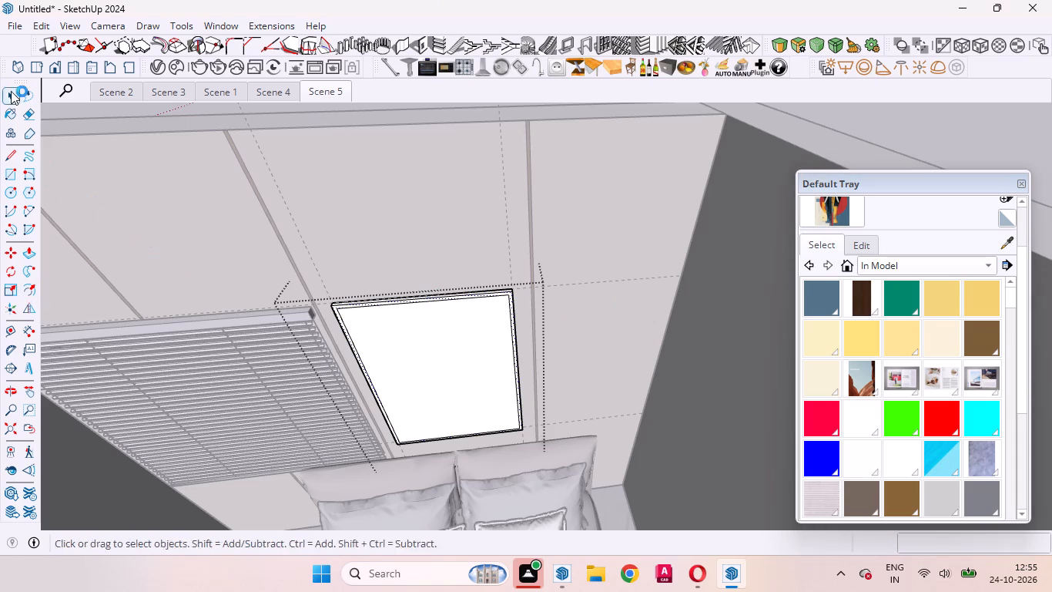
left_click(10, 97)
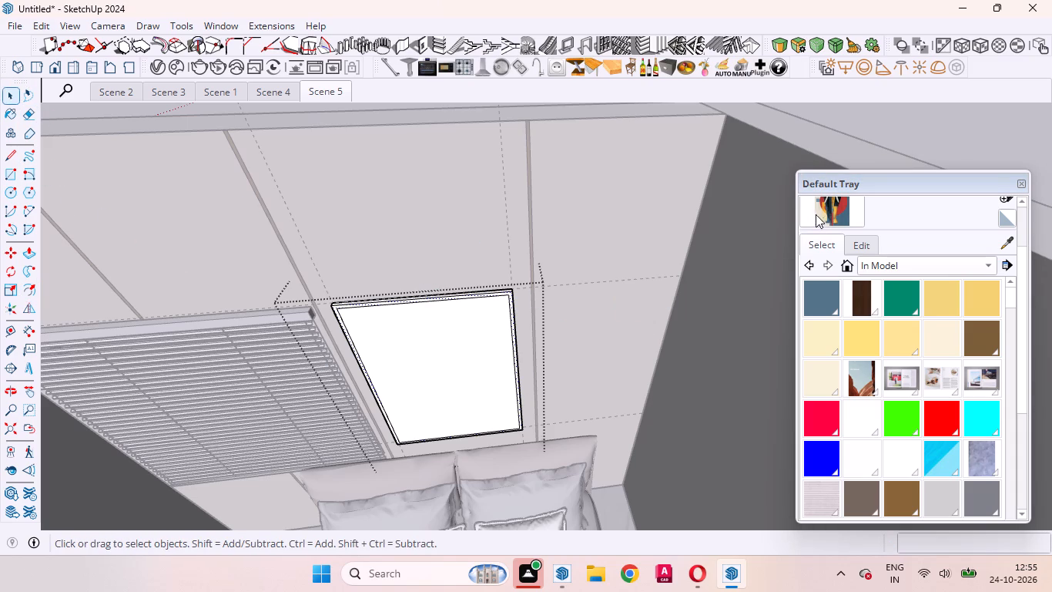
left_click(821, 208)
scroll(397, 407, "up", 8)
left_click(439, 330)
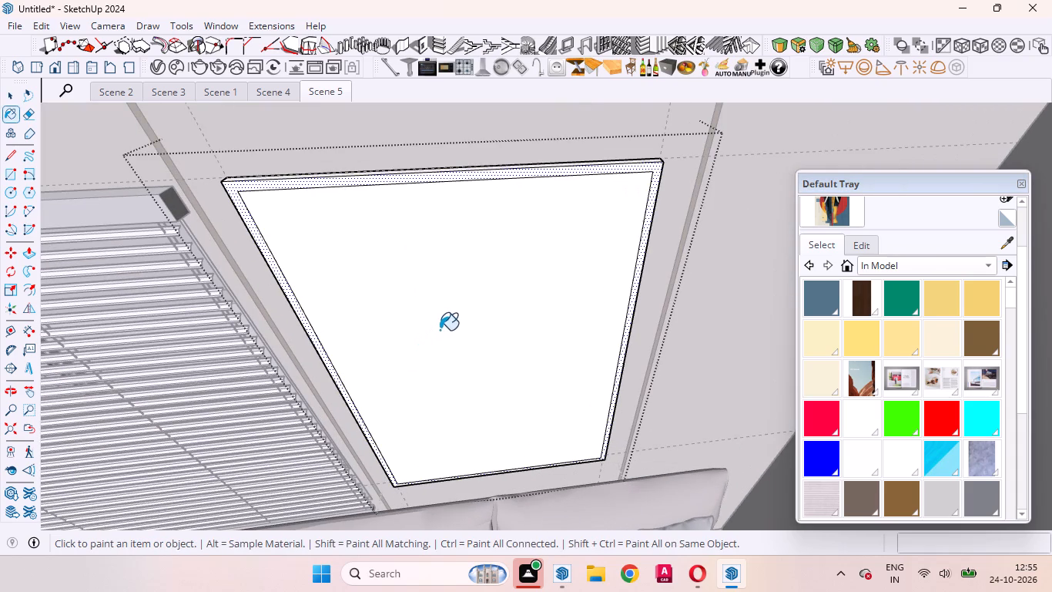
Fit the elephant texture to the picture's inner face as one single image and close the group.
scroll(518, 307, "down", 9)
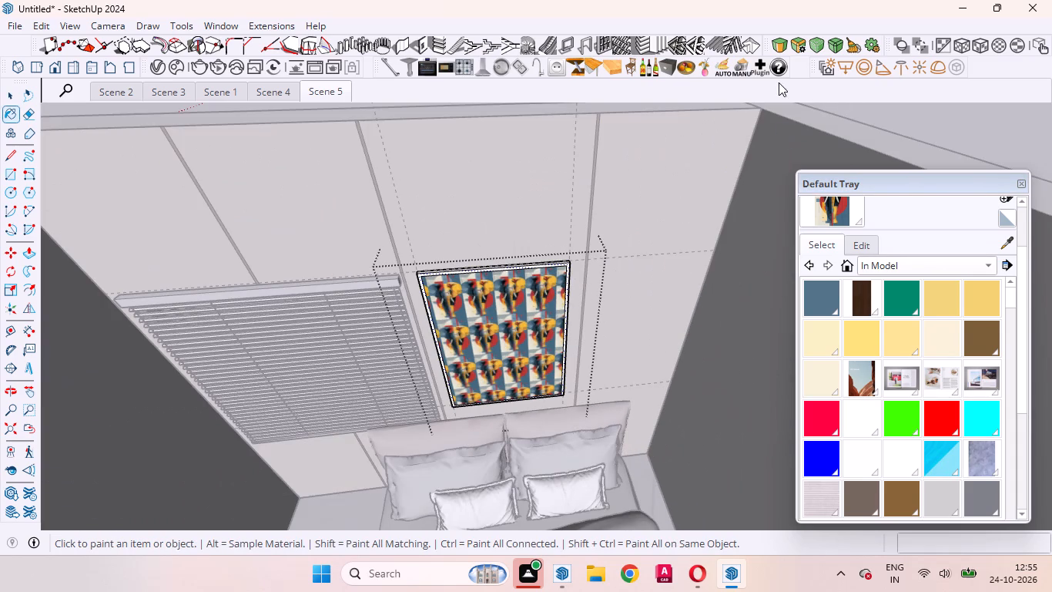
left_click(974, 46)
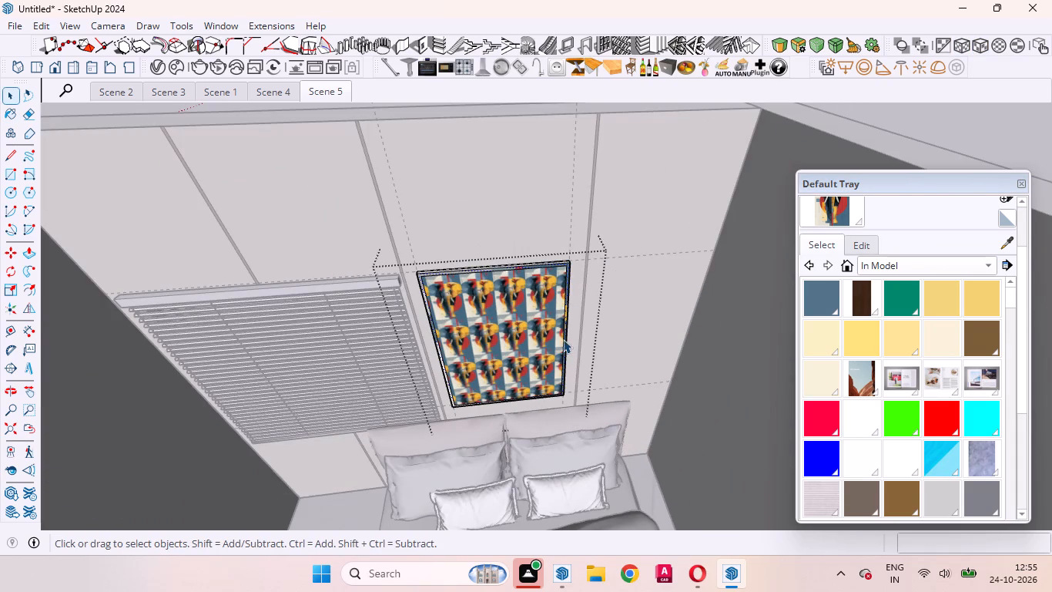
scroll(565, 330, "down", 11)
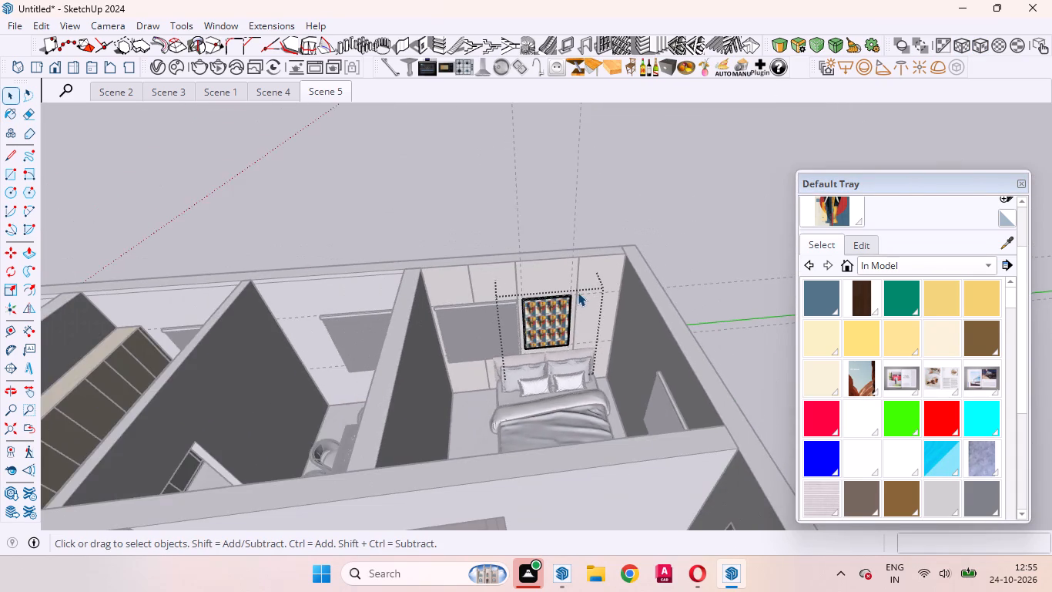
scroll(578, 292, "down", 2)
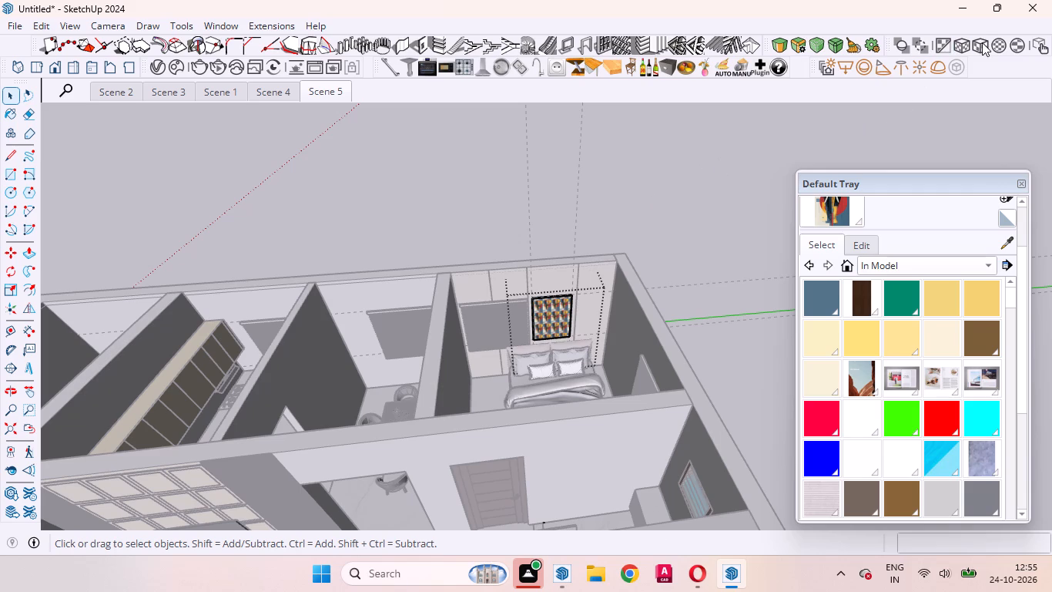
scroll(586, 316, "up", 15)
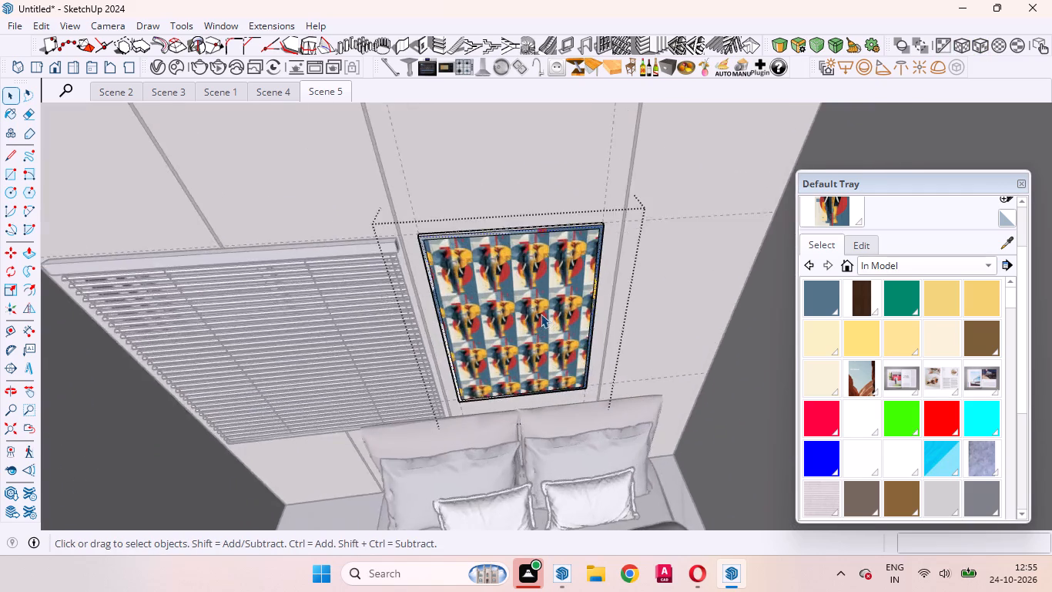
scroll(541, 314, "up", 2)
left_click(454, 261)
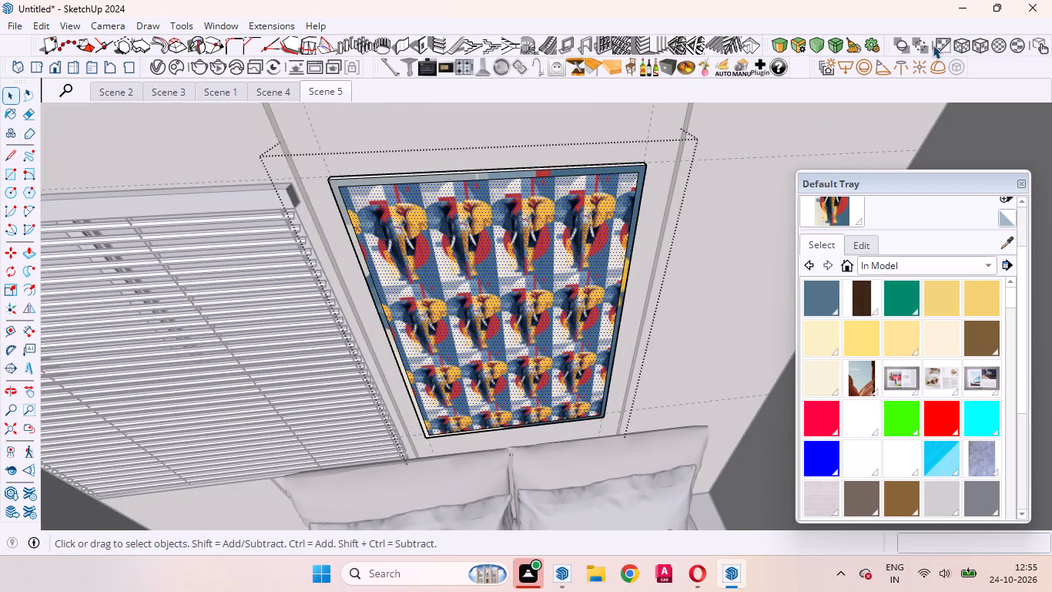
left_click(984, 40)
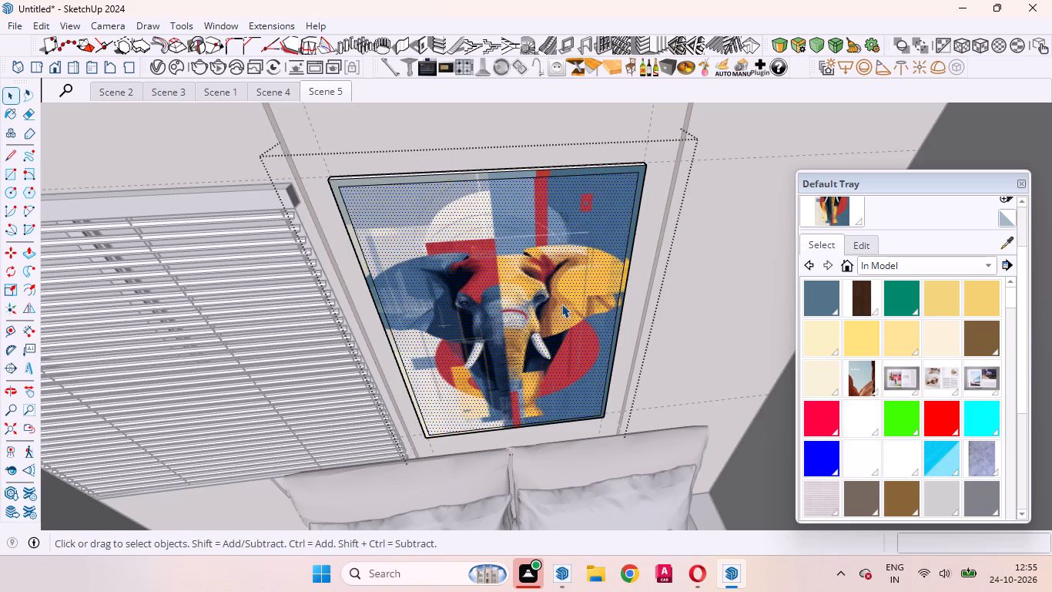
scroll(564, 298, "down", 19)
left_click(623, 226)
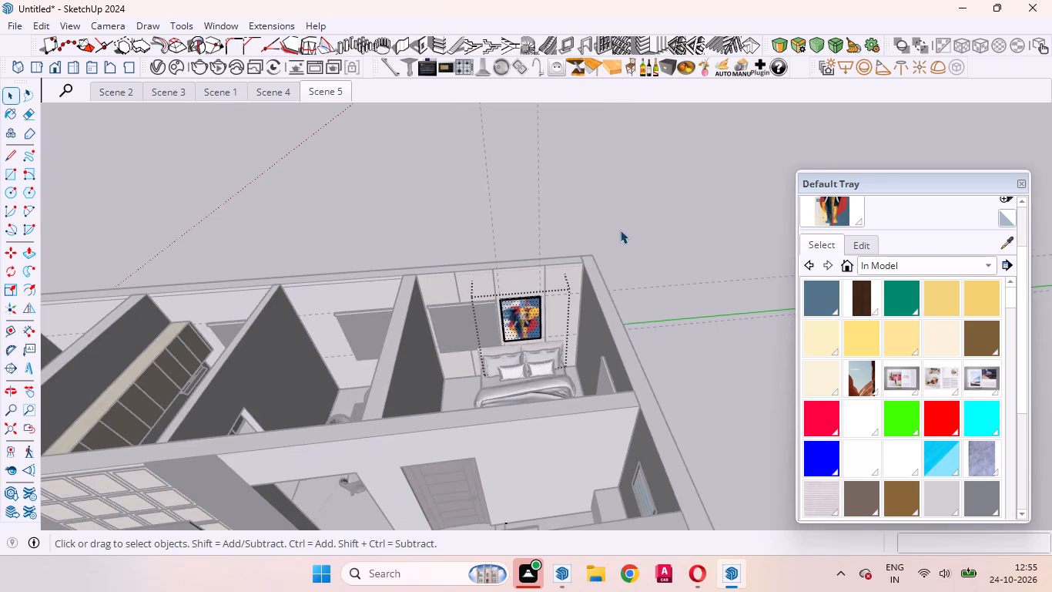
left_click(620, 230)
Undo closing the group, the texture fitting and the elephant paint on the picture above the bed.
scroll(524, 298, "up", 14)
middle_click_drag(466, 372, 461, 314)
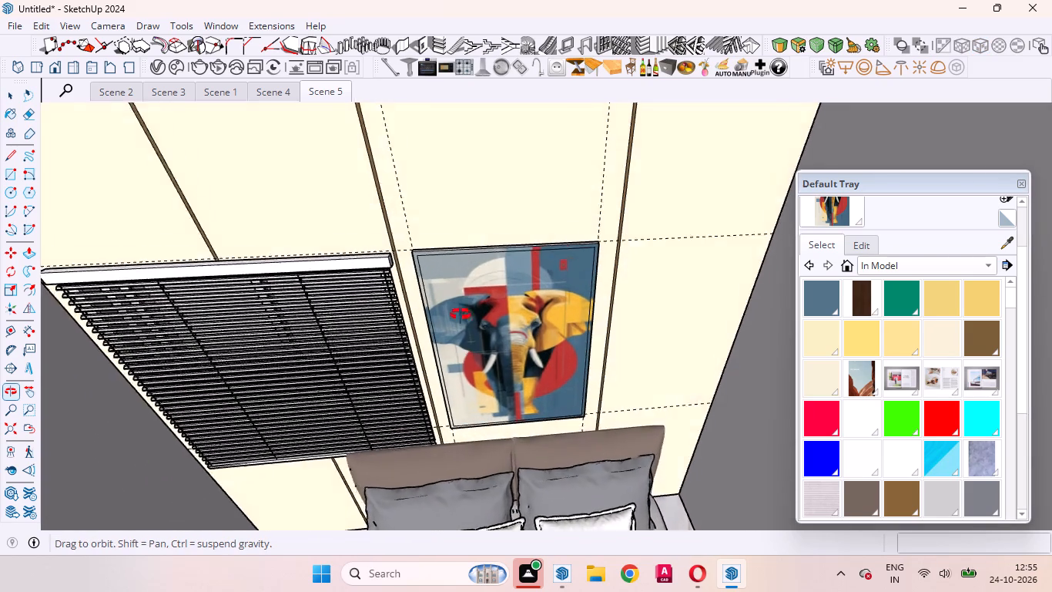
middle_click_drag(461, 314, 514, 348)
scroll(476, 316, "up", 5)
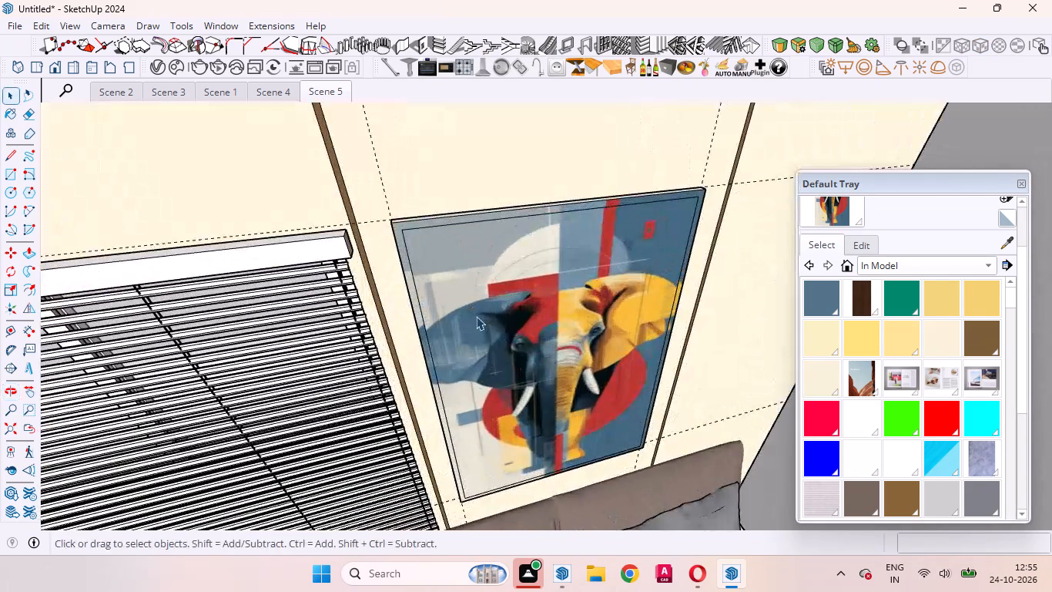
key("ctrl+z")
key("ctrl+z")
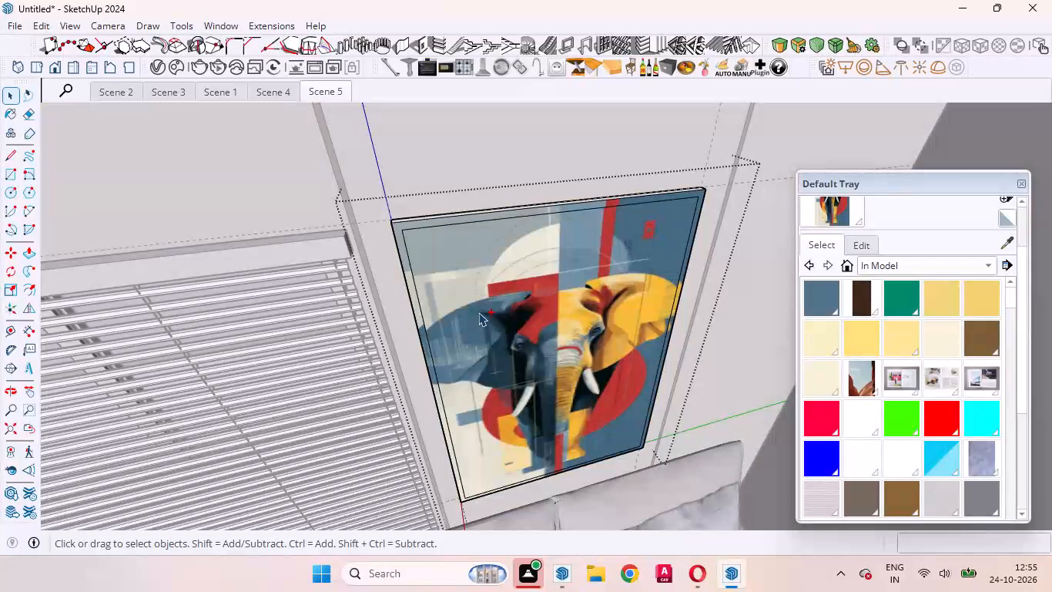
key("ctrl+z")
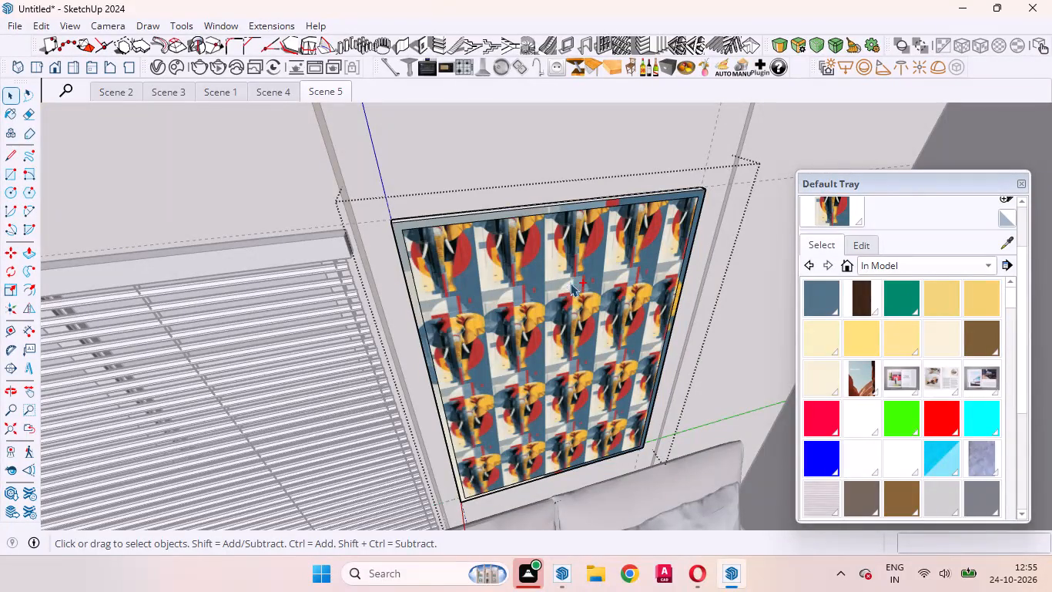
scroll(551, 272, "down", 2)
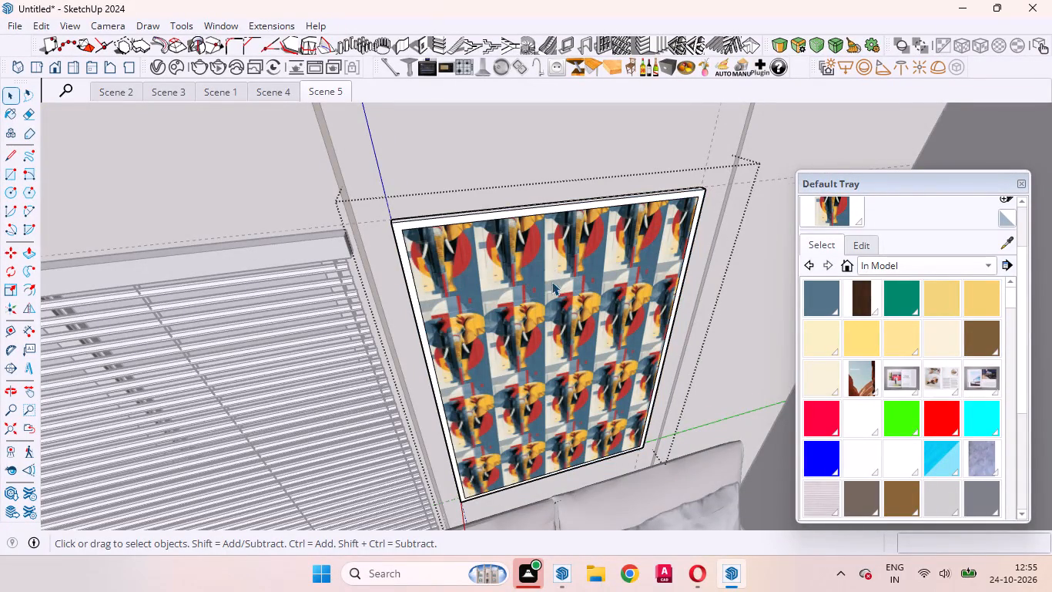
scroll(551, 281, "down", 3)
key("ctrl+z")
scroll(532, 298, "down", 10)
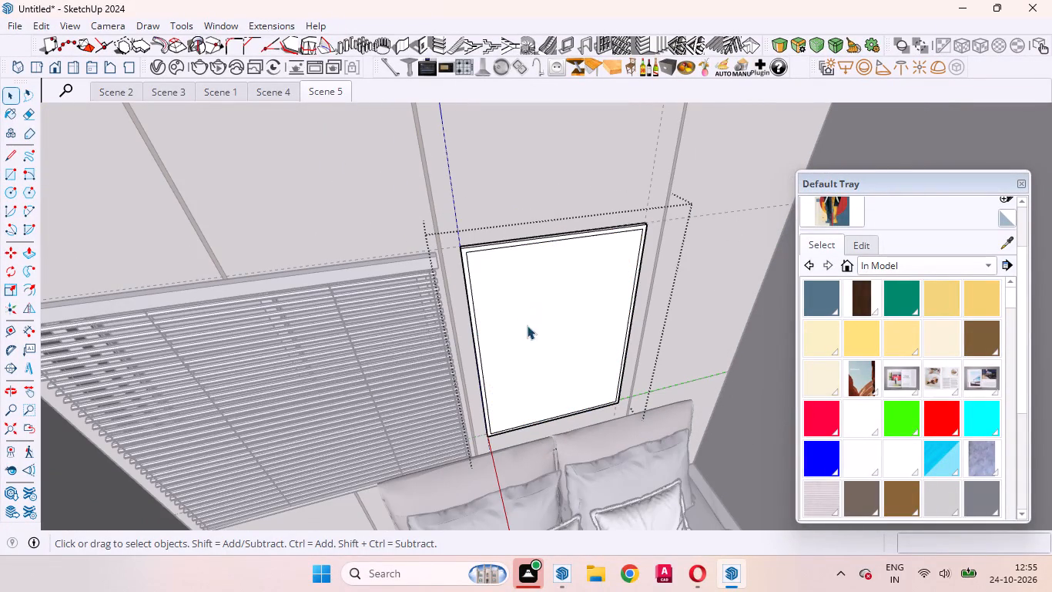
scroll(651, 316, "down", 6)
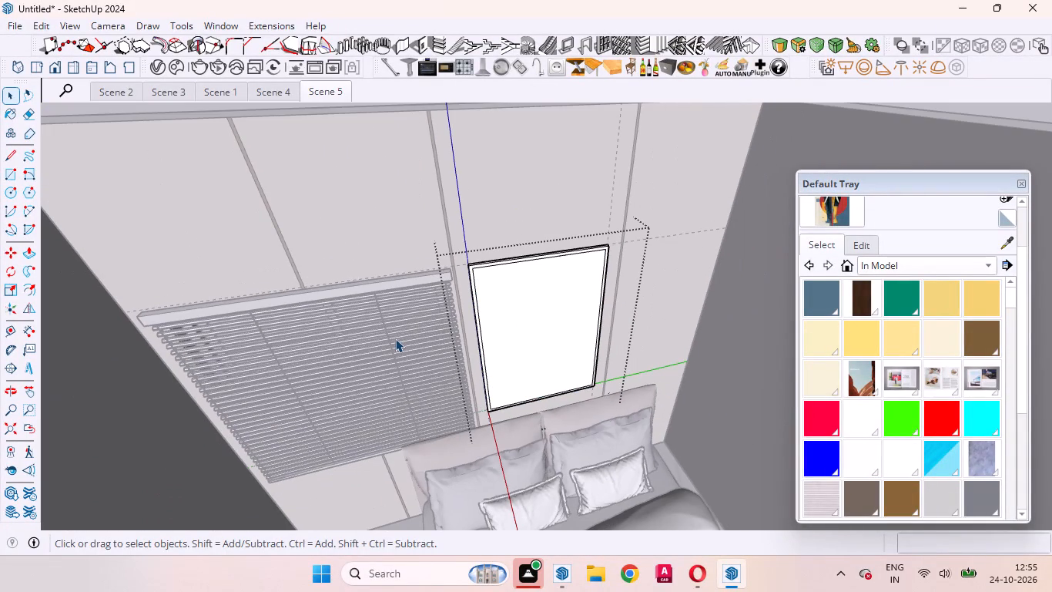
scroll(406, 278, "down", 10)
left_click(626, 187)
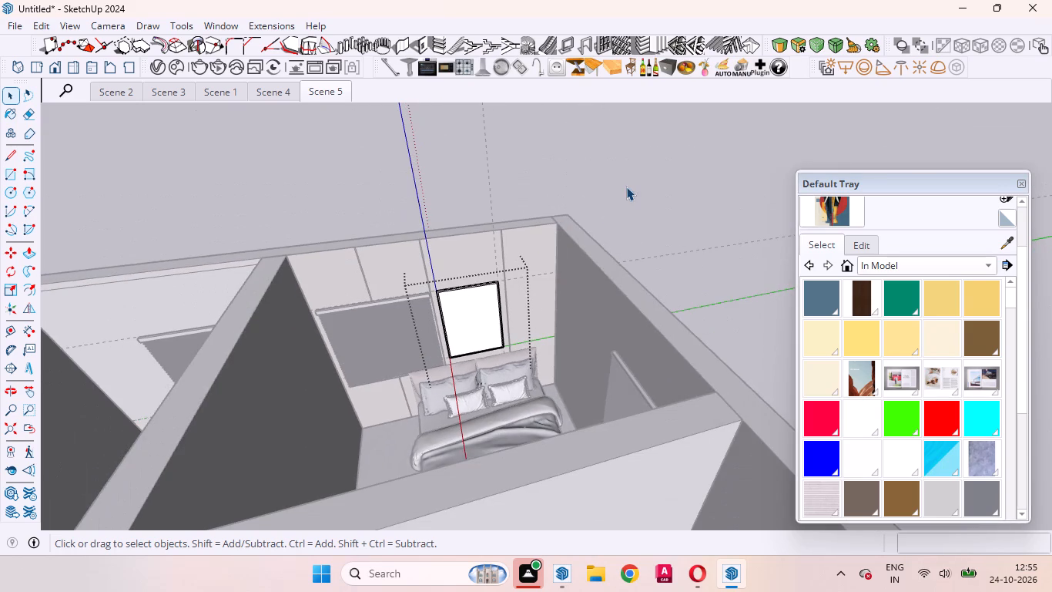
Paint the whole picture group above the bed with the black LC2-EXTRACTOR-Cristal material.
scroll(857, 469, "down", 6)
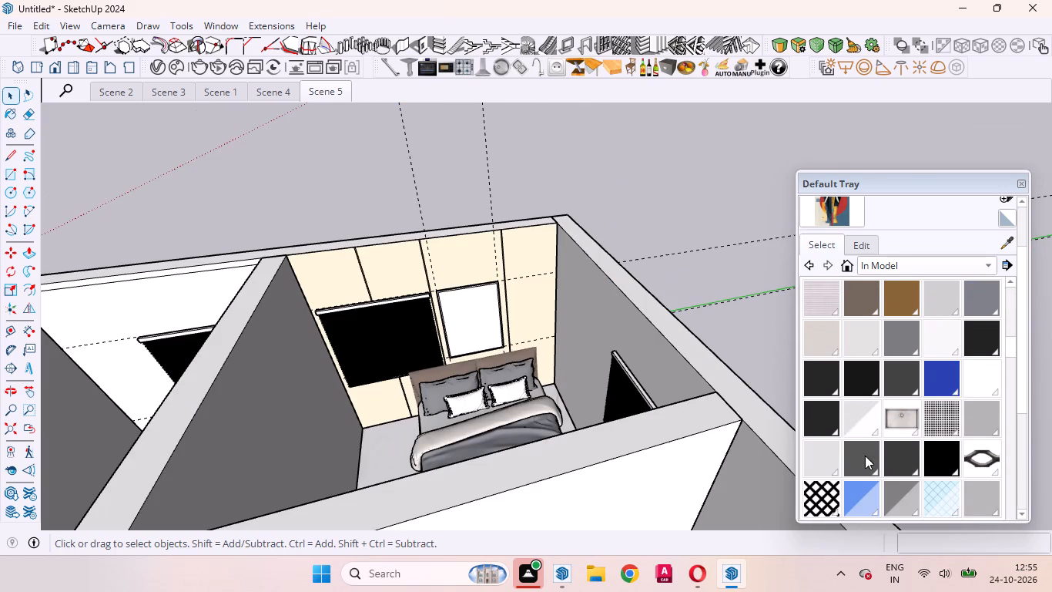
scroll(880, 427, "down", 5)
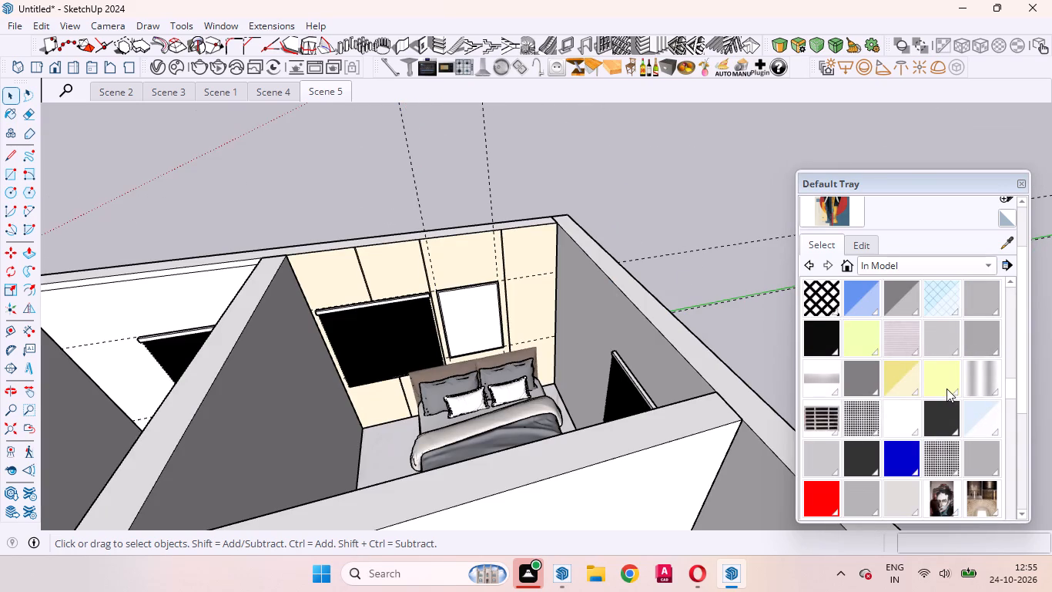
left_click(816, 336)
scroll(416, 301, "up", 6)
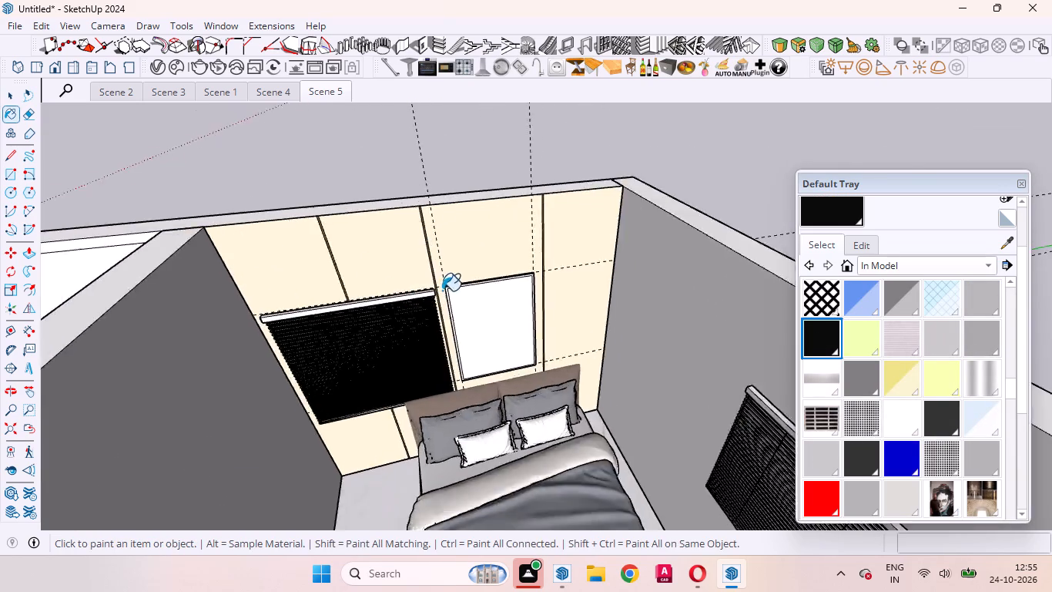
scroll(442, 291, "up", 11)
left_click(480, 314)
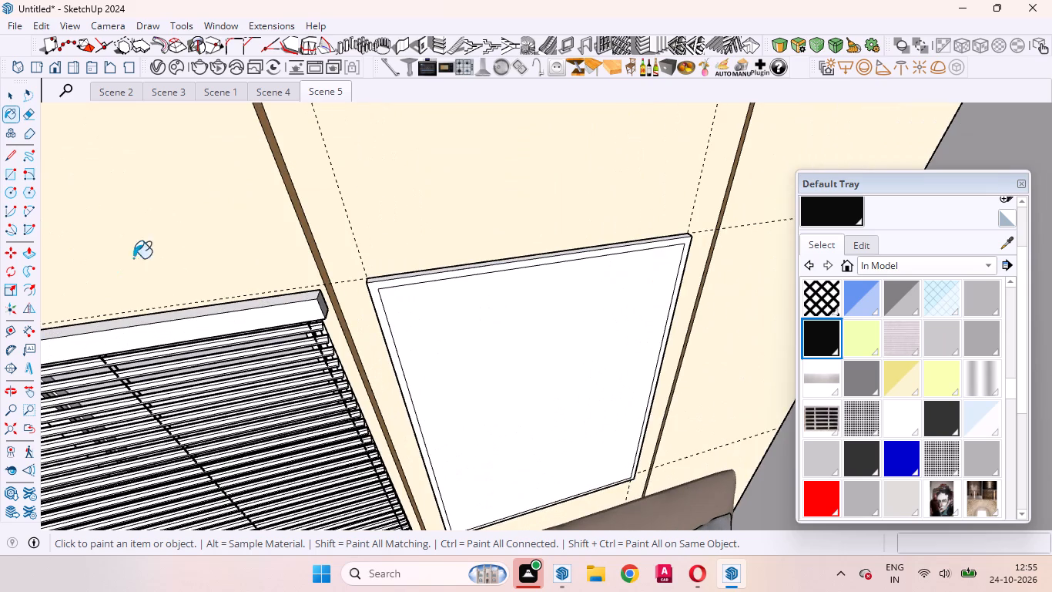
left_click(431, 287)
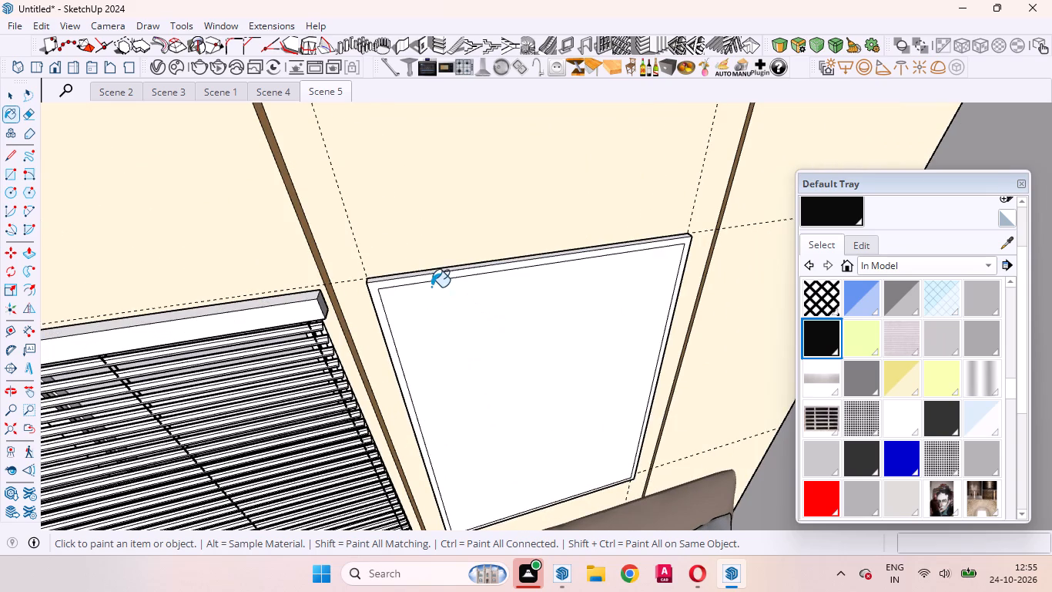
scroll(475, 361, "down", 16)
key("space")
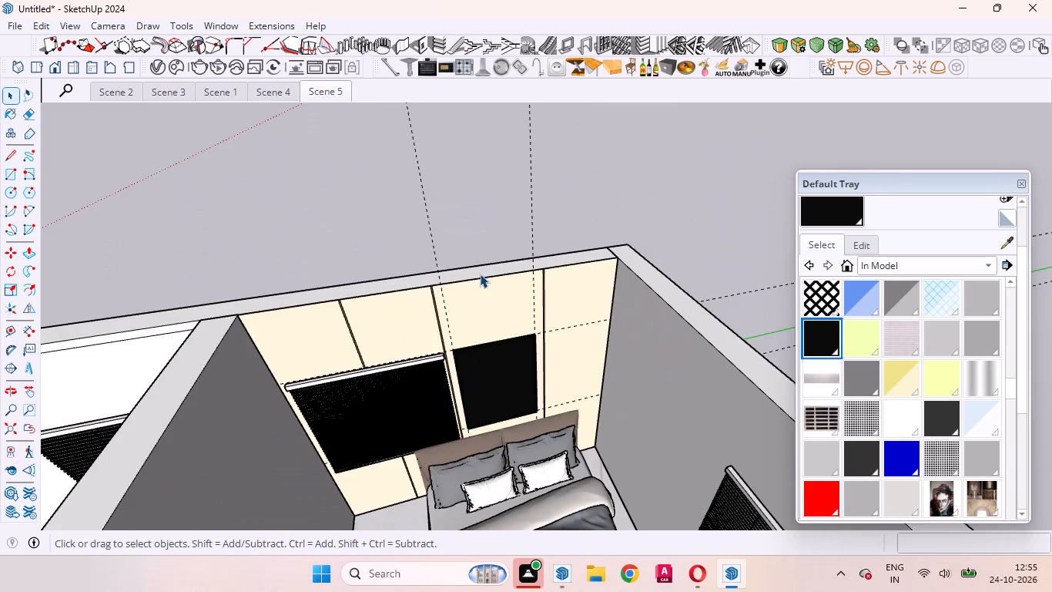
Open the picture group above the bed and paint its inner face with the elephant image material.
scroll(485, 262, "up", 9)
scroll(480, 377, "down", 5)
scroll(491, 431, "up", 7)
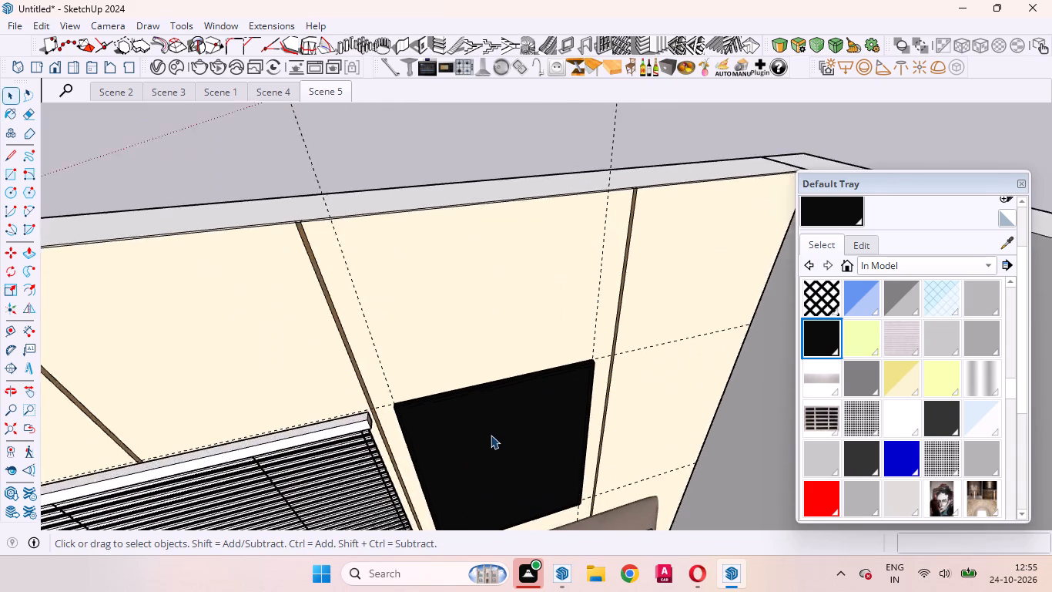
scroll(491, 435, "up", 3)
middle_click_drag(488, 436, 439, 295)
scroll(438, 294, "up", 1)
scroll(458, 296, "down", 4)
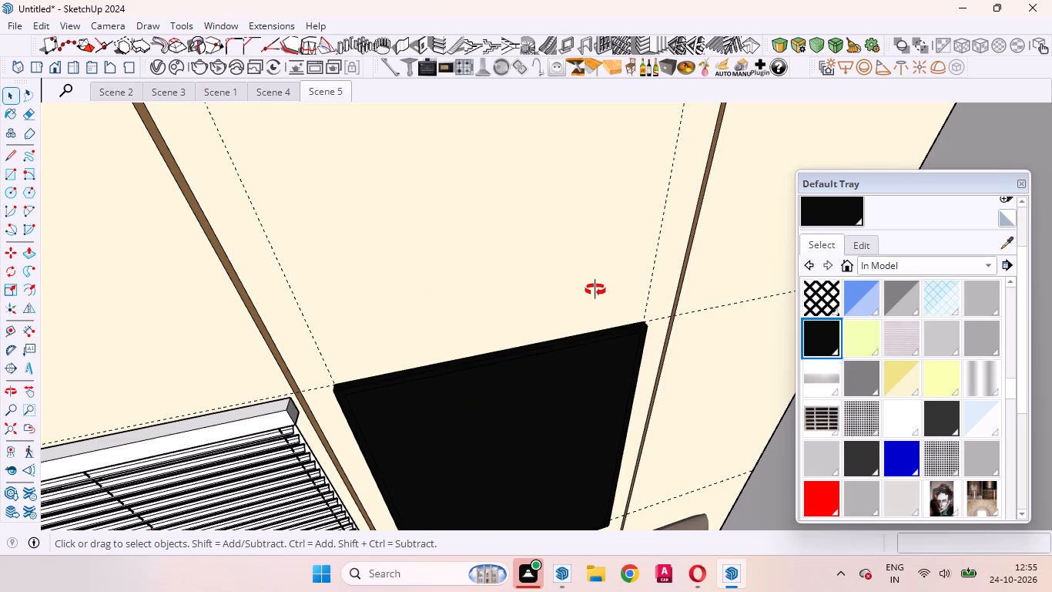
scroll(590, 294, "down", 8)
scroll(378, 409, "down", 5)
scroll(449, 391, "up", 1)
middle_click_drag(449, 391, 414, 281)
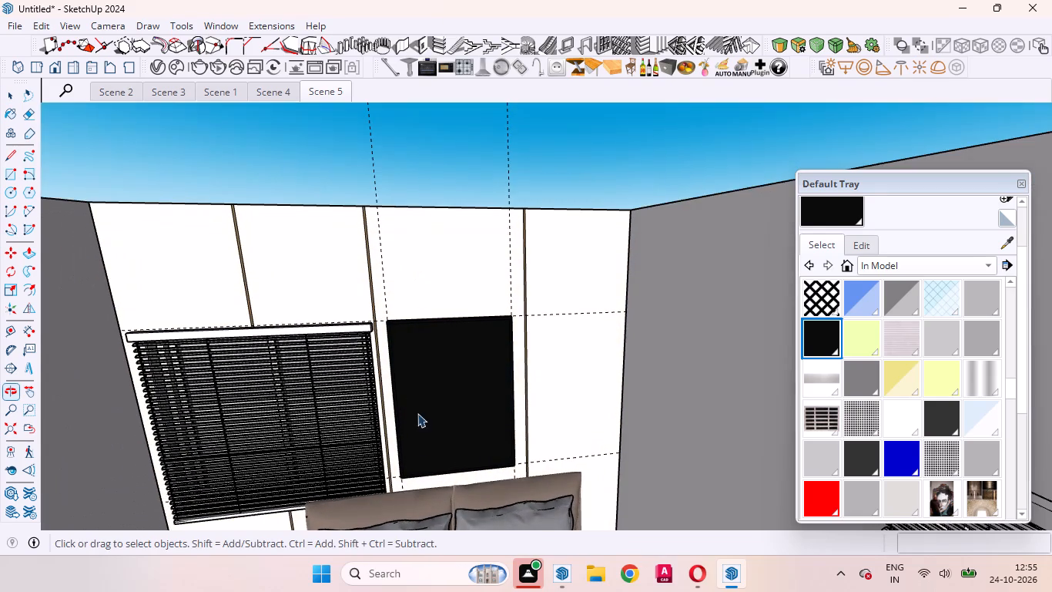
double_click(455, 396)
left_click(448, 399)
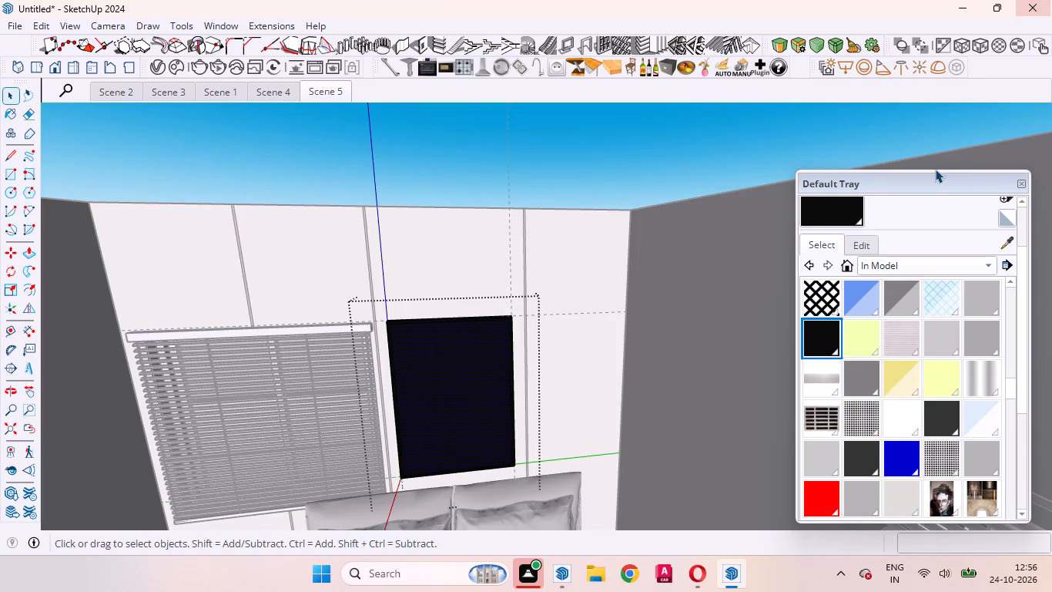
scroll(907, 331, "up", 12)
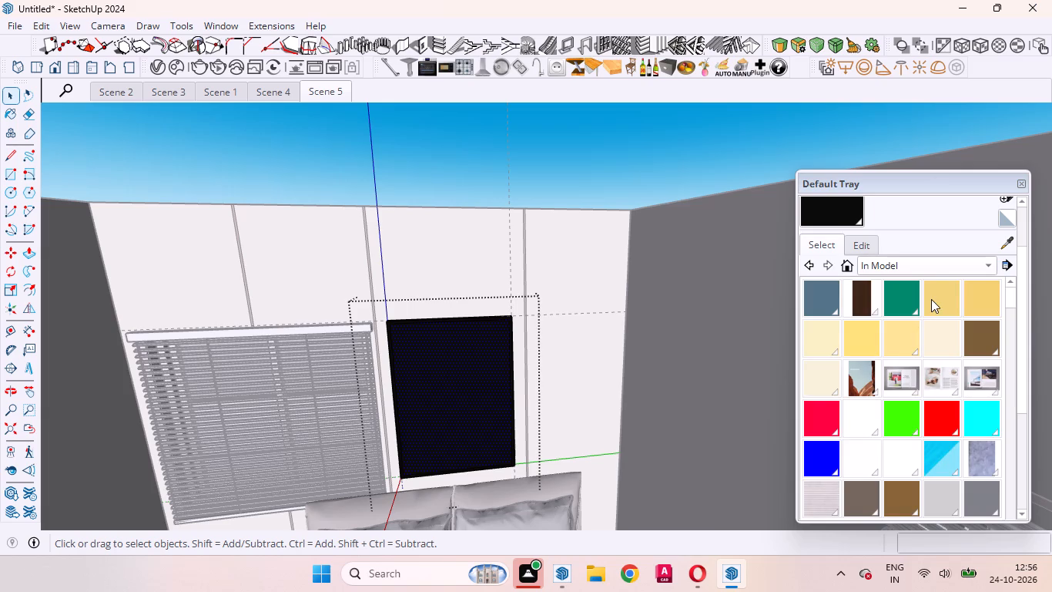
scroll(894, 290, "up", 7)
scroll(971, 236, "up", 3)
scroll(927, 302, "down", 5)
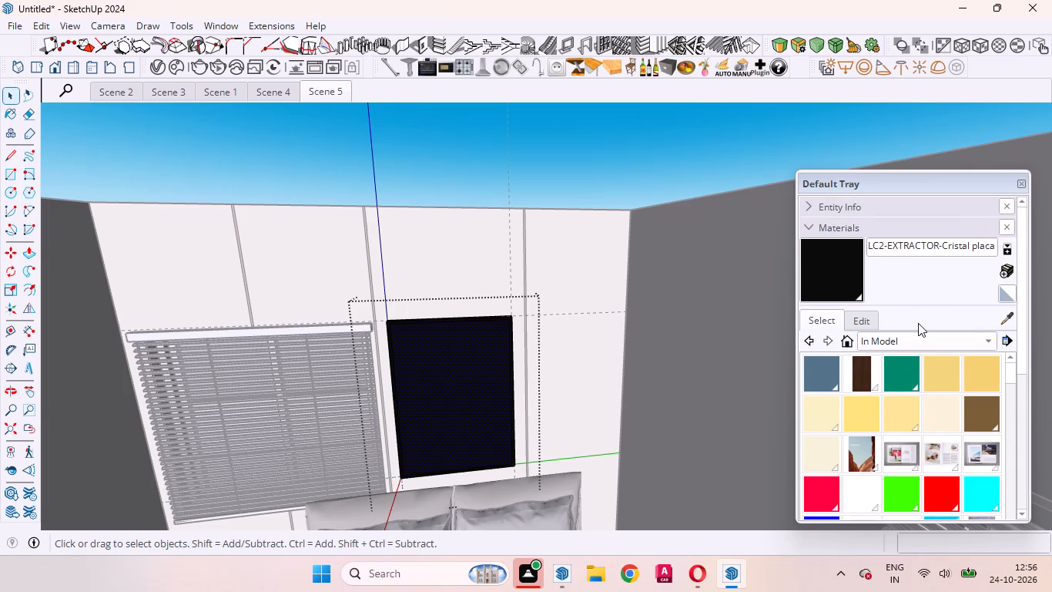
scroll(906, 344, "down", 11)
scroll(921, 359, "up", 1)
scroll(922, 359, "down", 11)
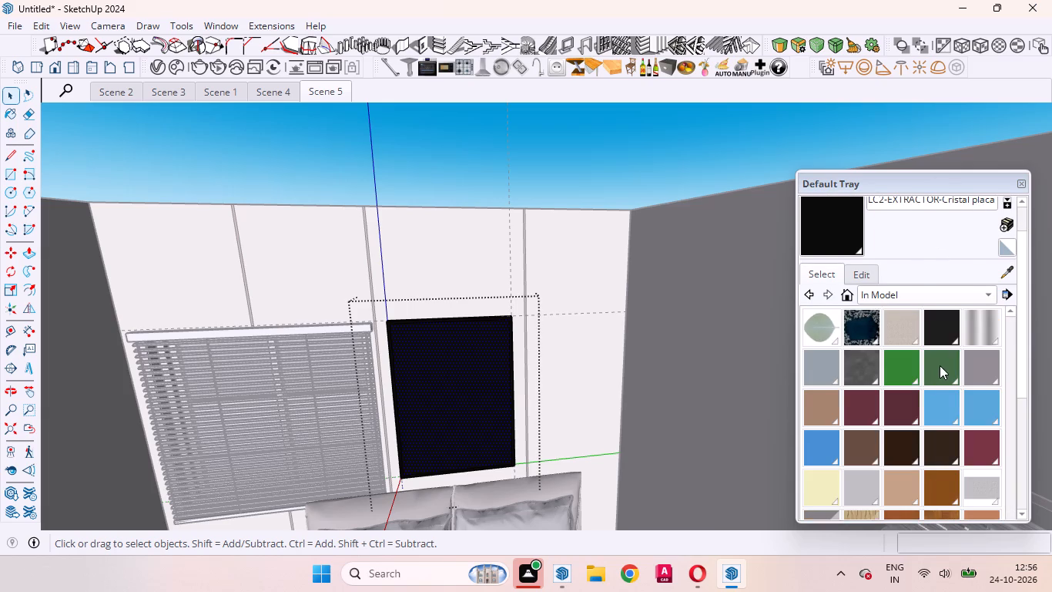
scroll(940, 365, "up", 2)
left_click(941, 371)
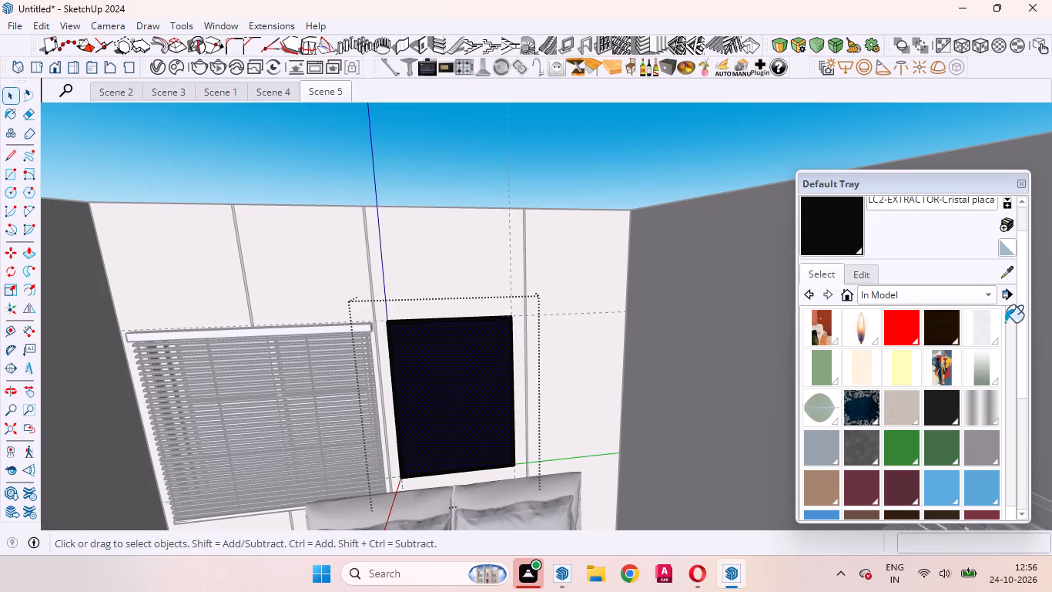
left_click(938, 366)
scroll(863, 257, "up", 8)
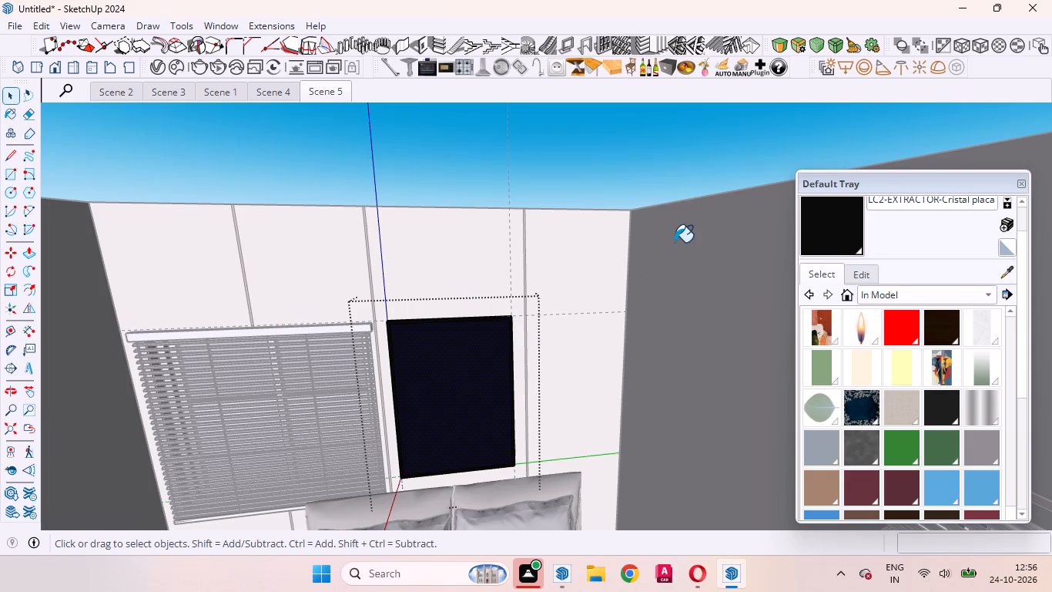
left_click(10, 92)
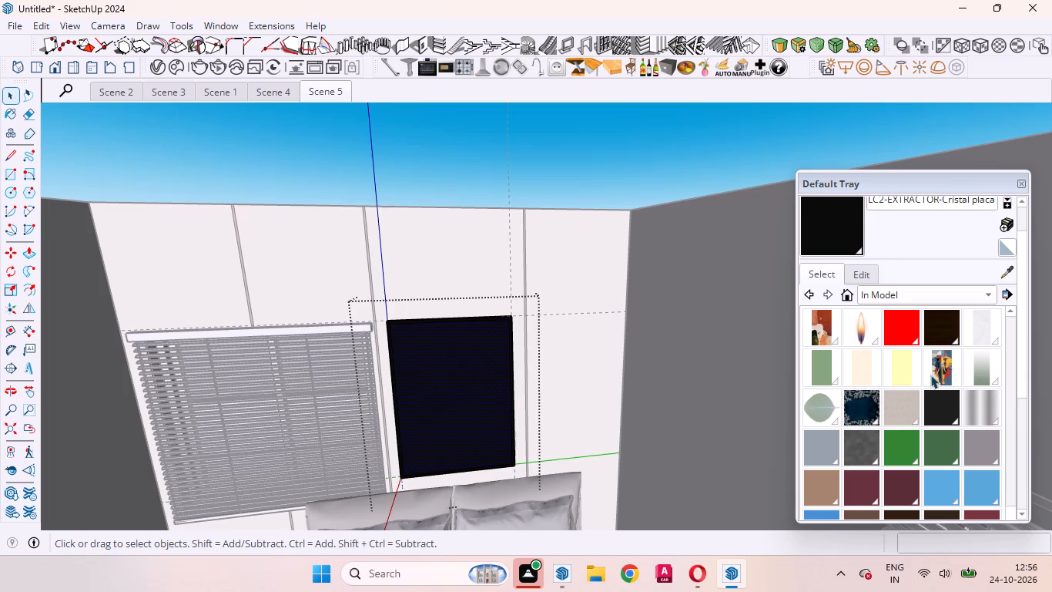
left_click(941, 367)
scroll(891, 372, "up", 7)
scroll(1051, 277, "up", 1)
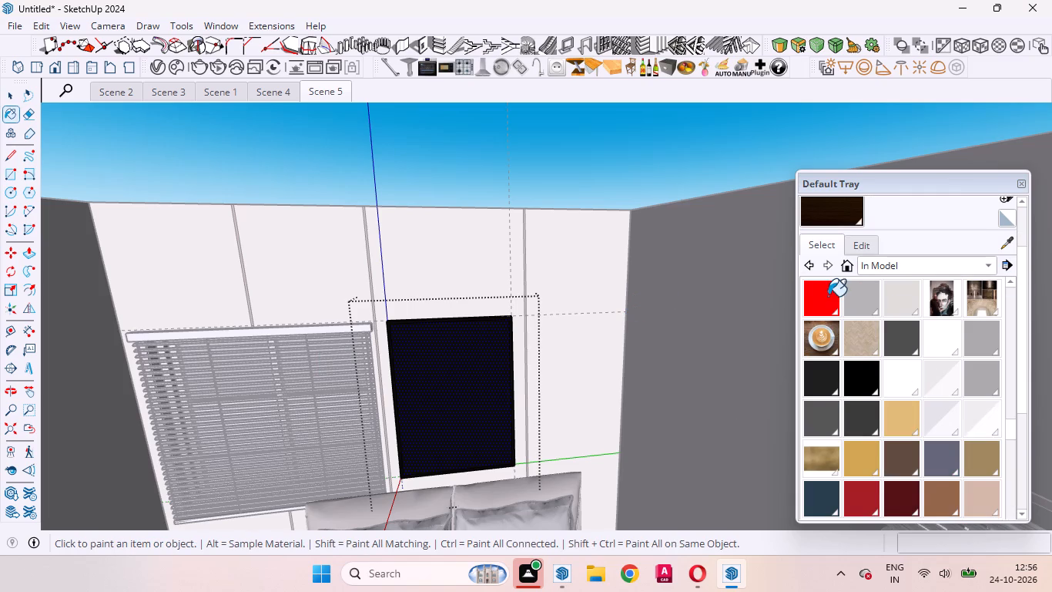
scroll(831, 294, "up", 20)
scroll(867, 338, "up", 7)
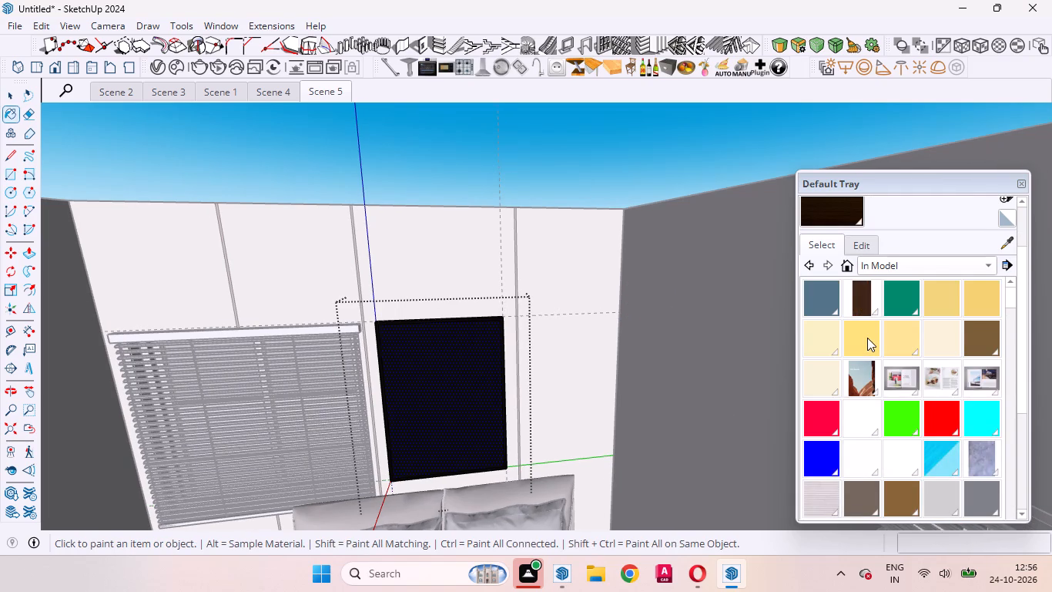
scroll(867, 338, "down", 20)
scroll(867, 338, "down", 4)
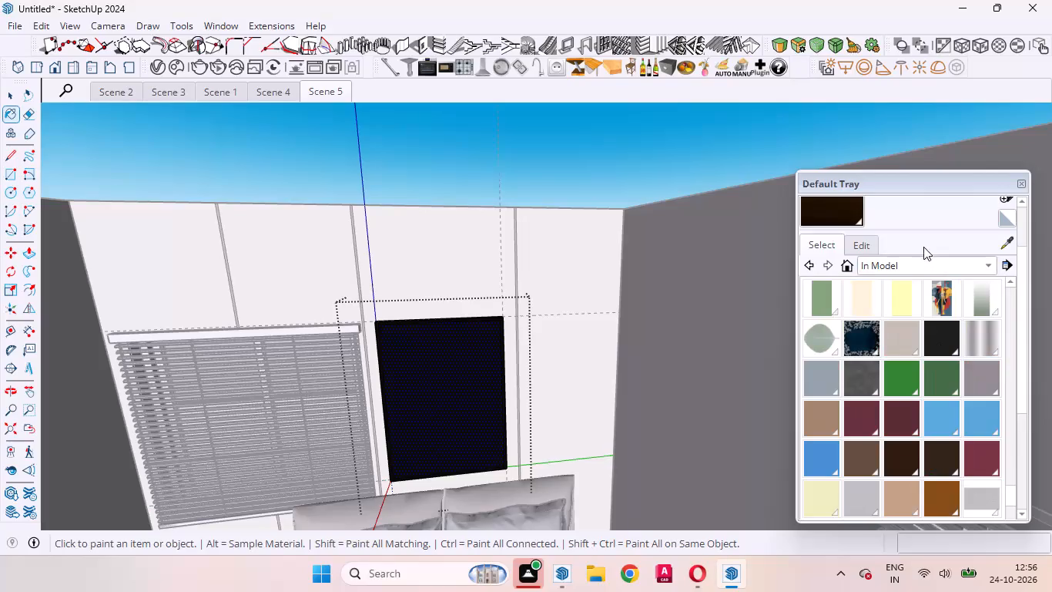
scroll(917, 335, "up", 3)
left_click(939, 416)
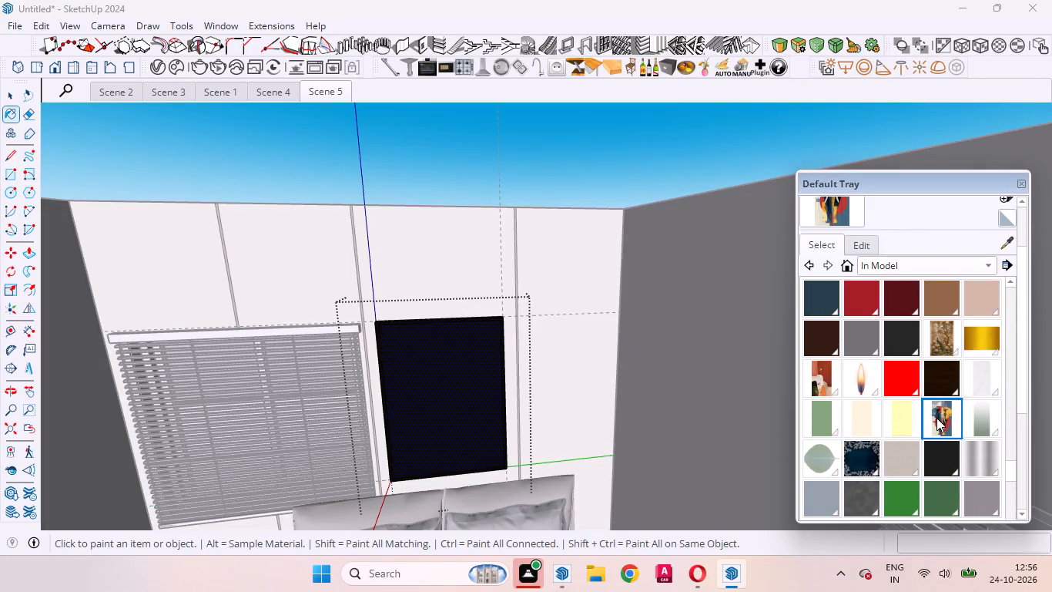
left_click(474, 385)
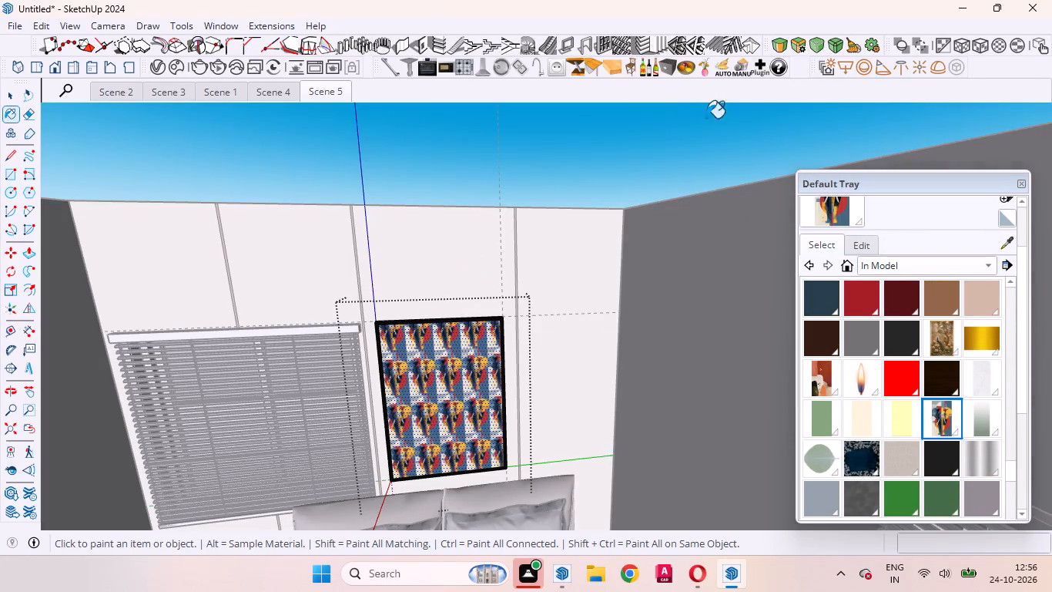
Fit the elephant texture to the picture's inner face as one single image and close the group.
left_click(980, 40)
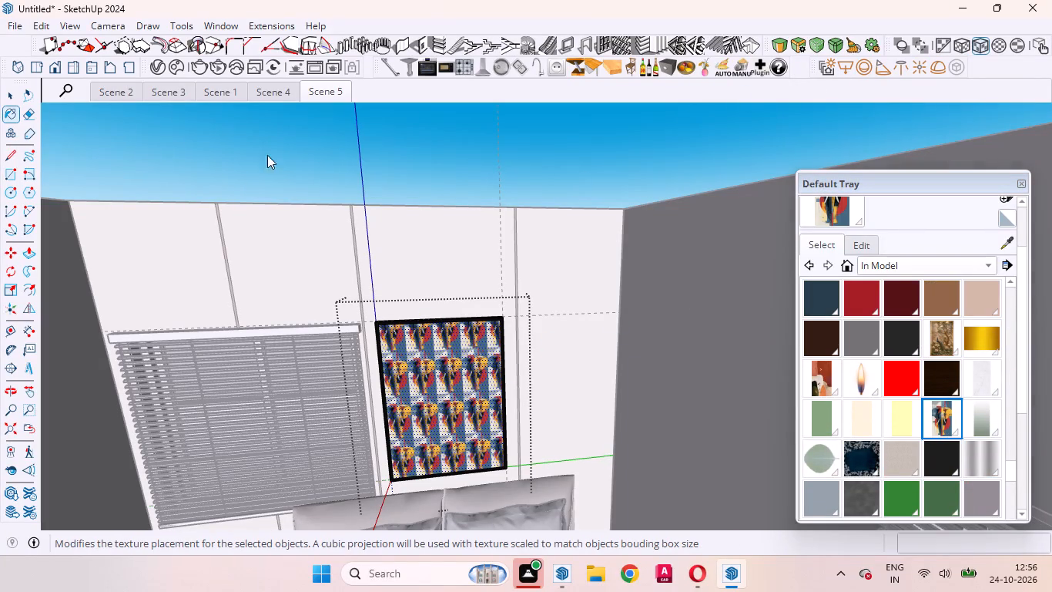
double_click(449, 173)
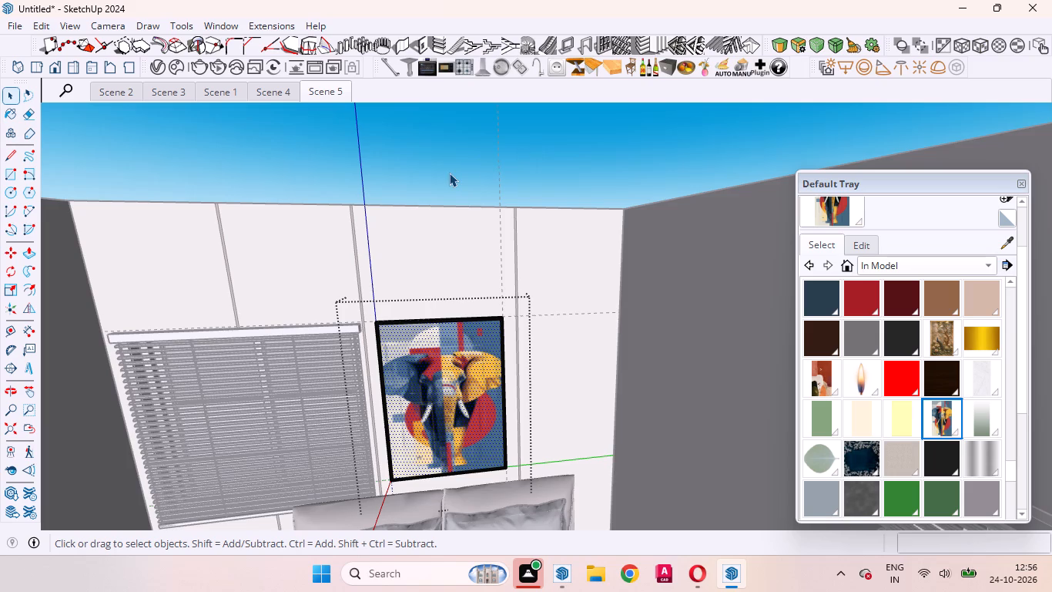
scroll(452, 177, "down", 3)
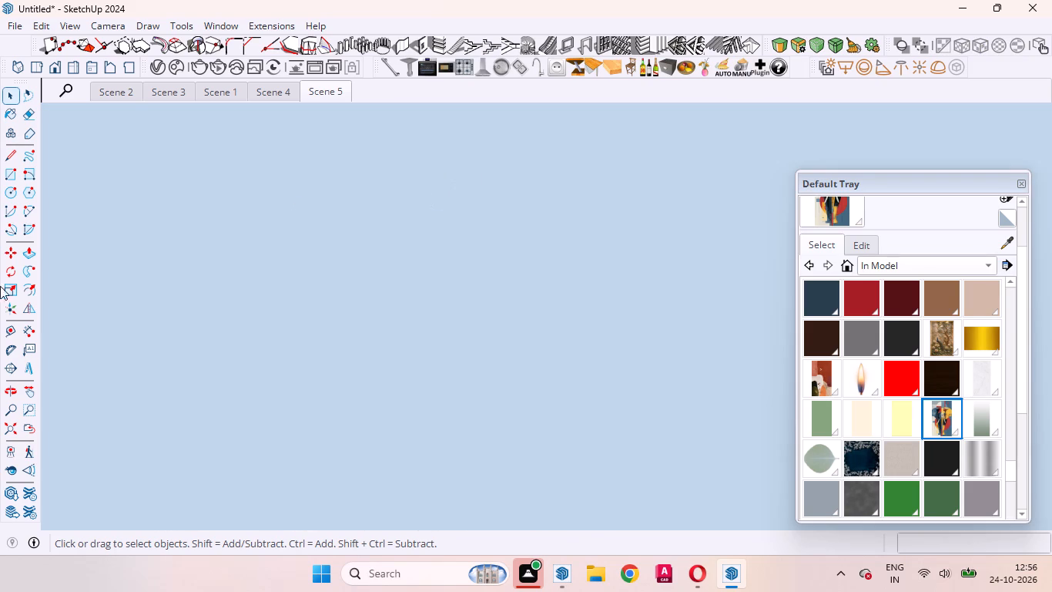
left_click(29, 425)
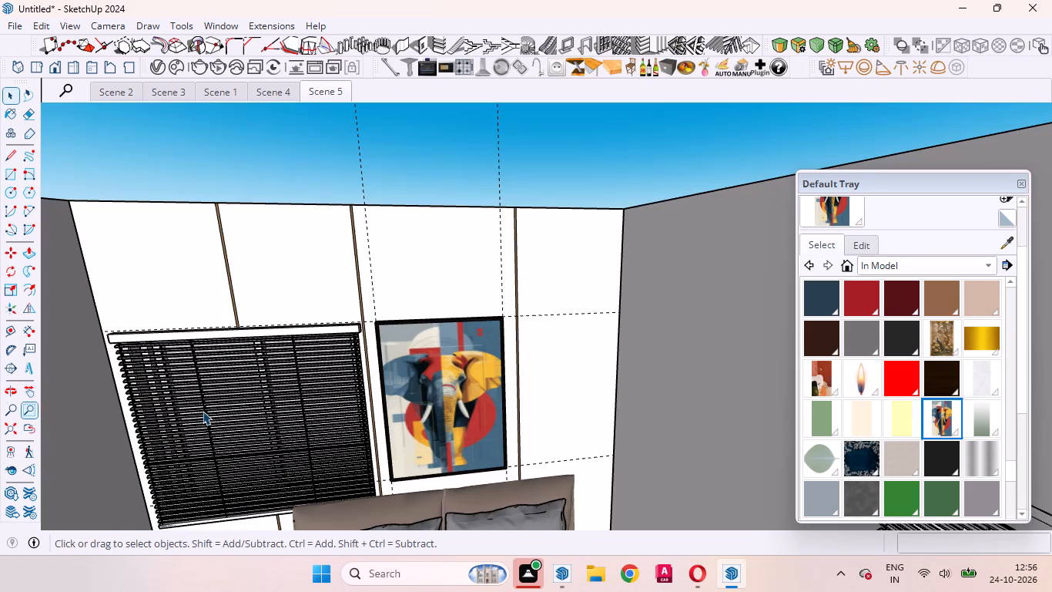
Delete the two vertical and two horizontal construction guides around the picture above the bed.
left_click_drag(538, 157, 254, 83)
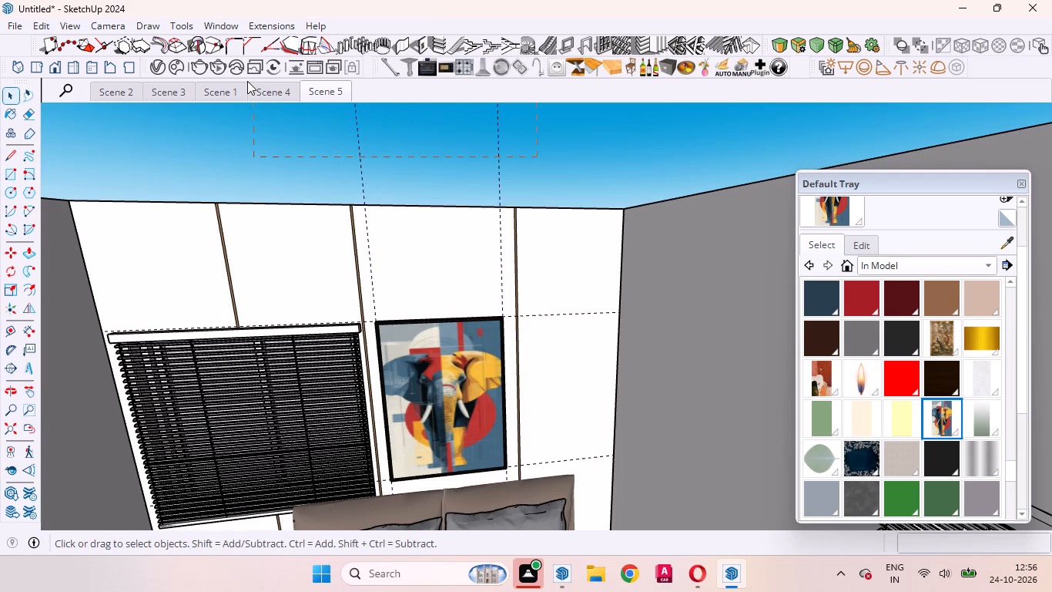
key("Delete")
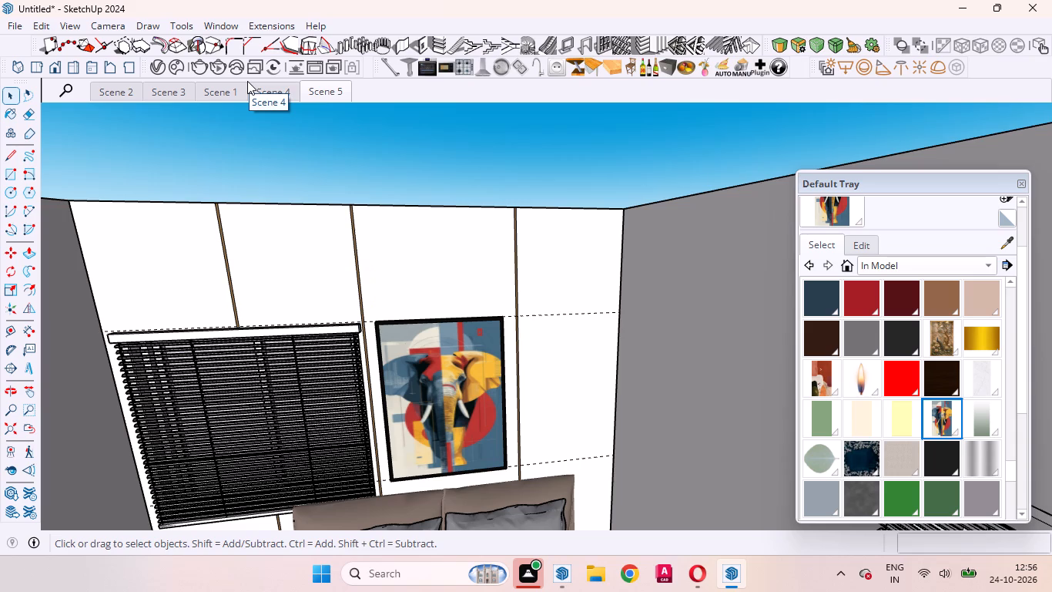
middle_click_drag(370, 202, 362, 333)
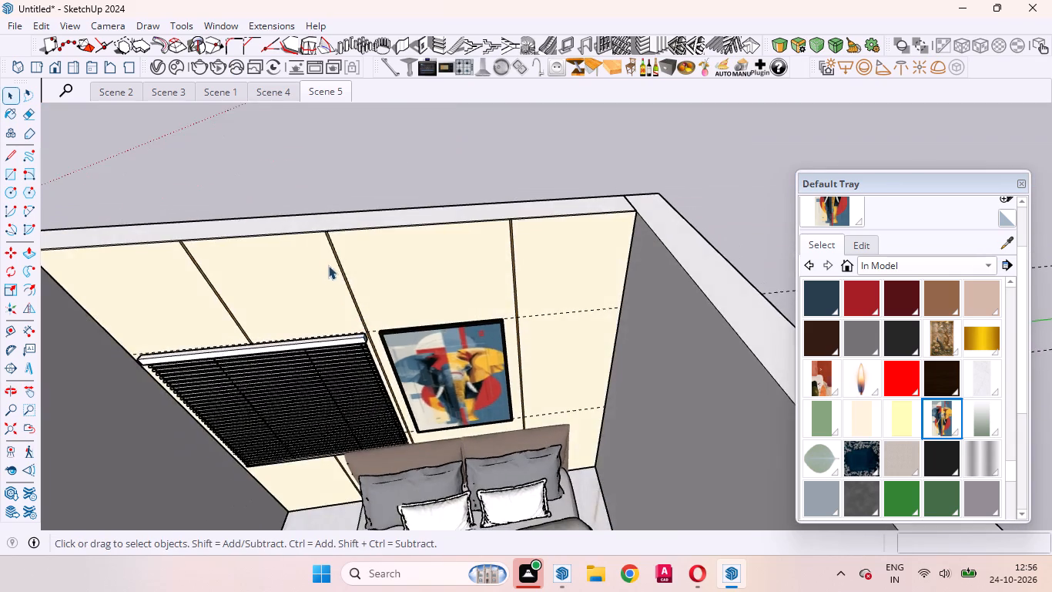
scroll(324, 257, "down", 13)
left_click_drag(601, 341, 538, 173)
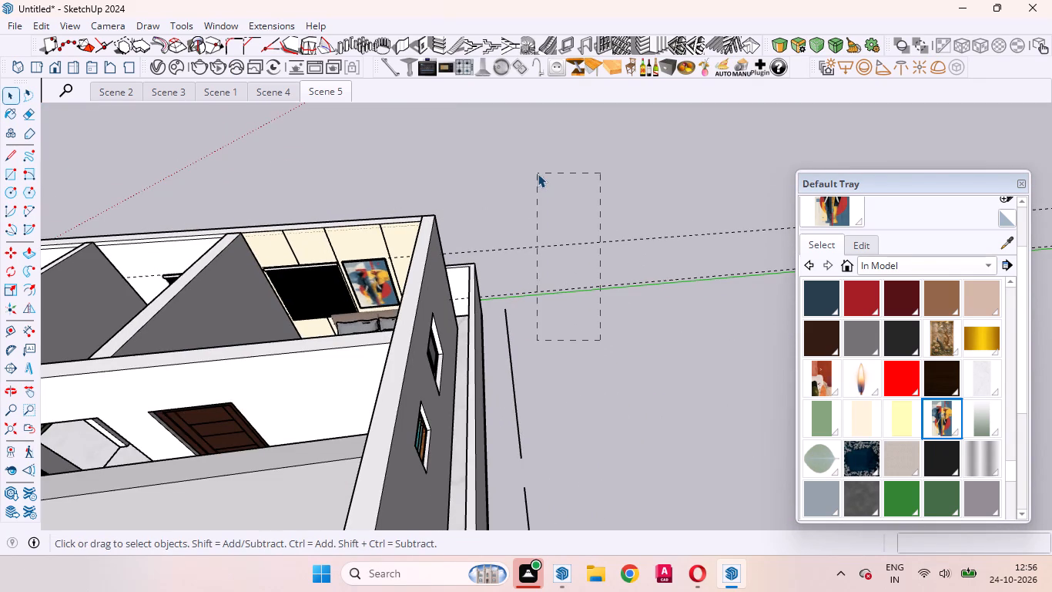
key("Delete")
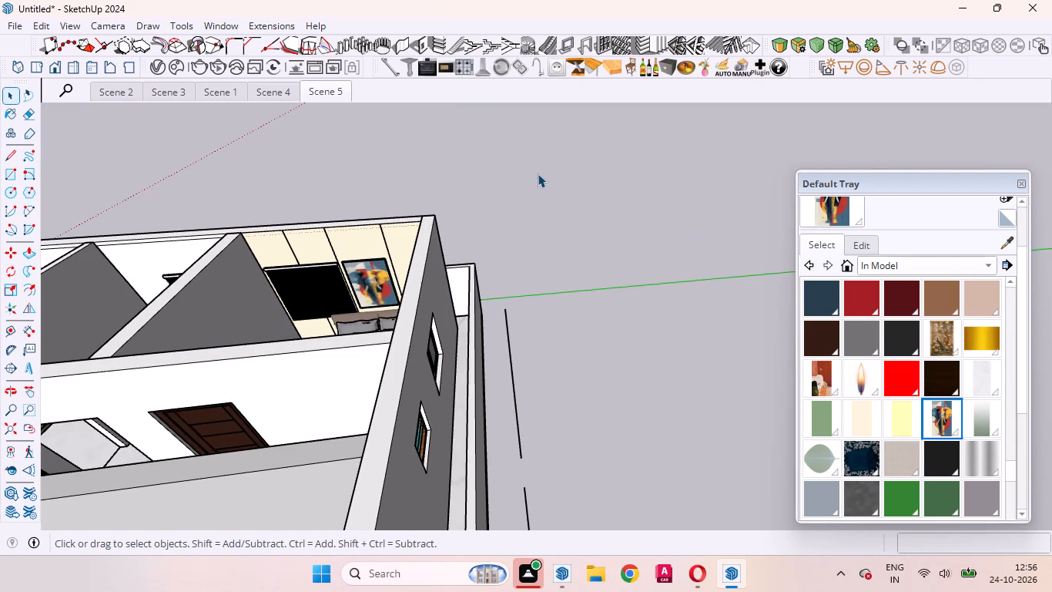
Return to the Scene 5 view.
scroll(217, 283, "up", 9)
scroll(651, 325, "down", 10)
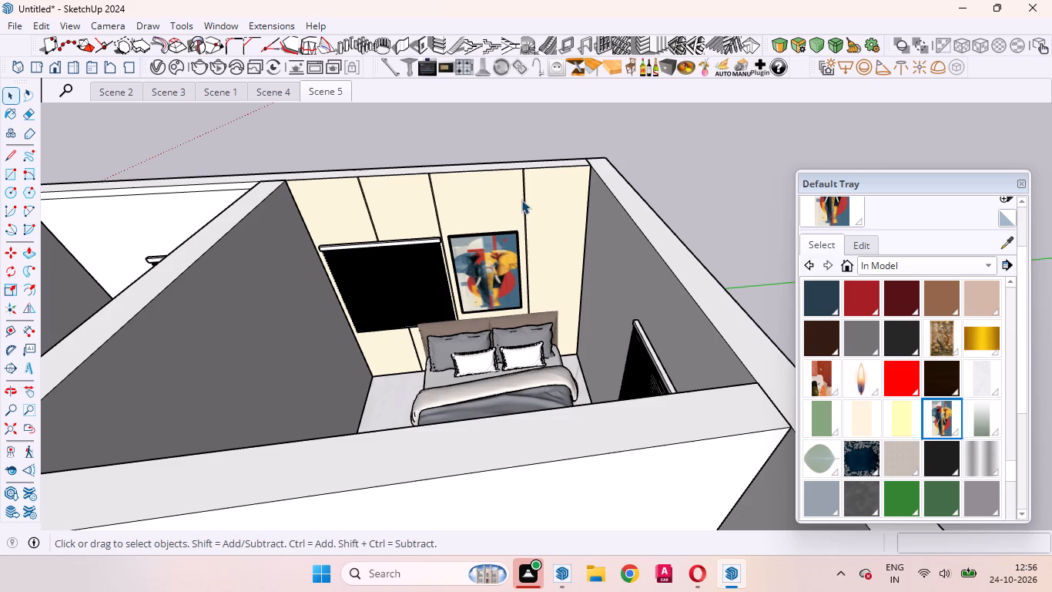
left_click(324, 83)
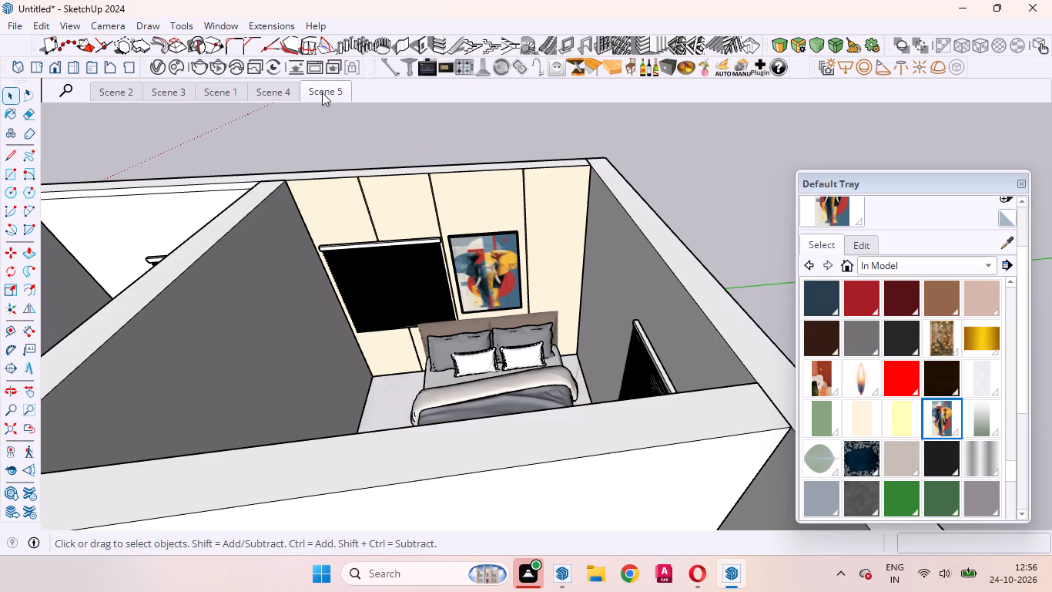
left_click(322, 92)
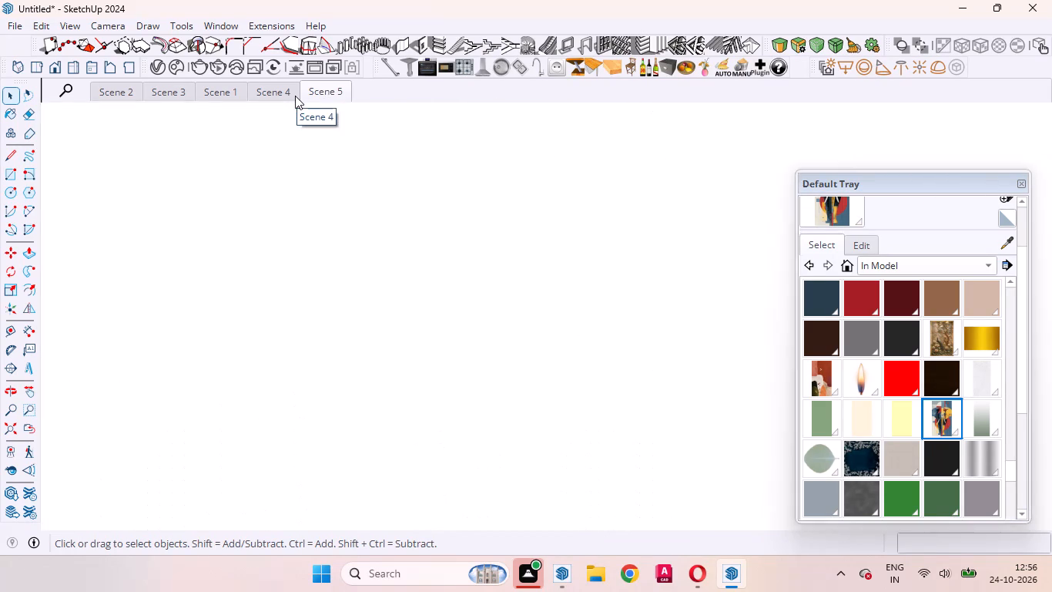
Review the Scene 4 dining view and the Scene 1 bedroom view.
left_click(263, 93)
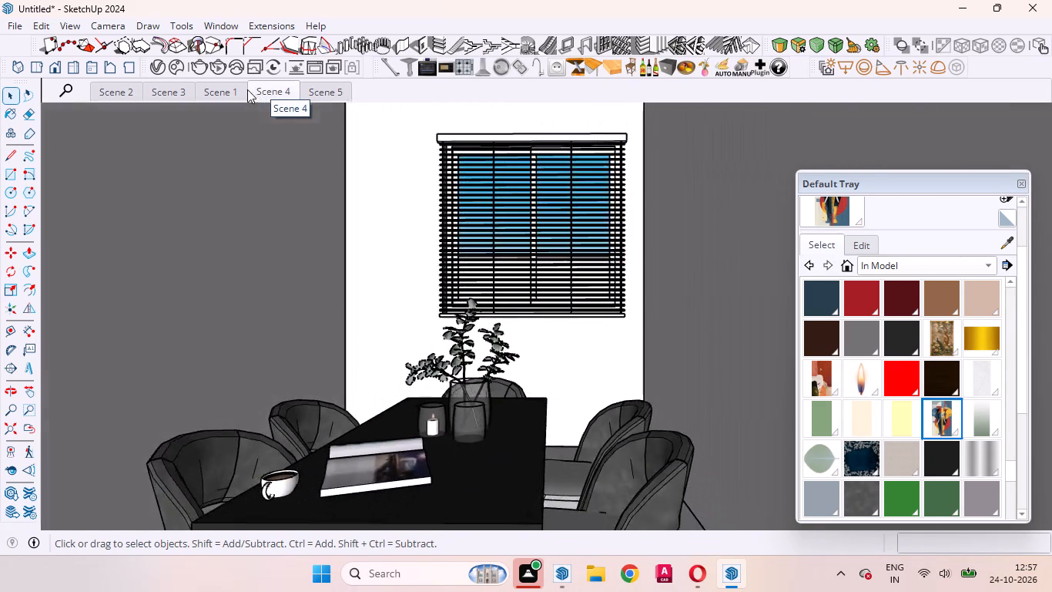
left_click(233, 92)
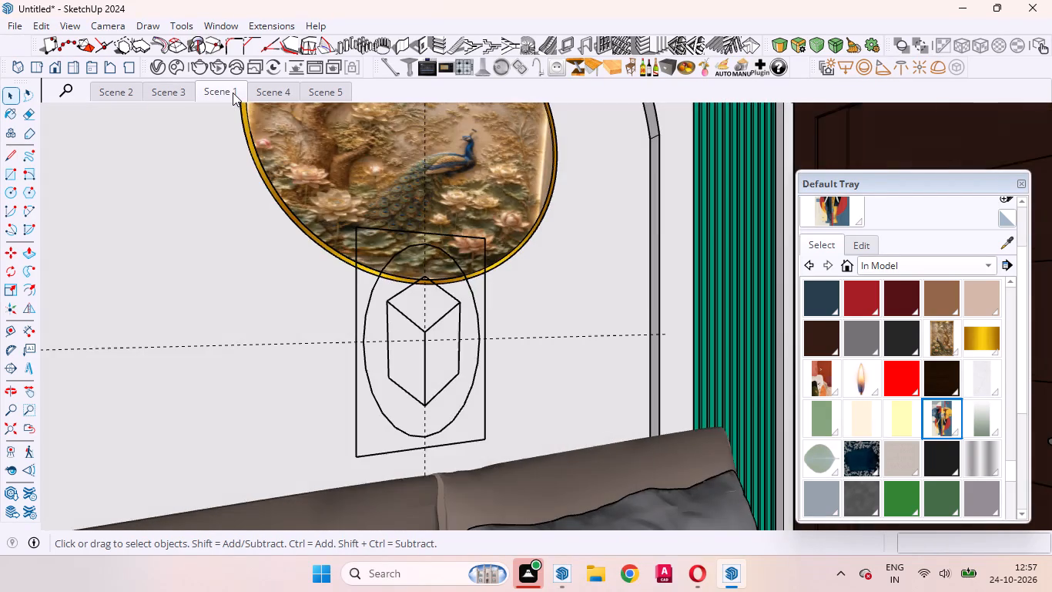
Position the camera at the foot of the bed in the elephant-picture bedroom, facing the headboard wall, with a 5' eye height.
middle_click_drag(299, 156, 300, 158)
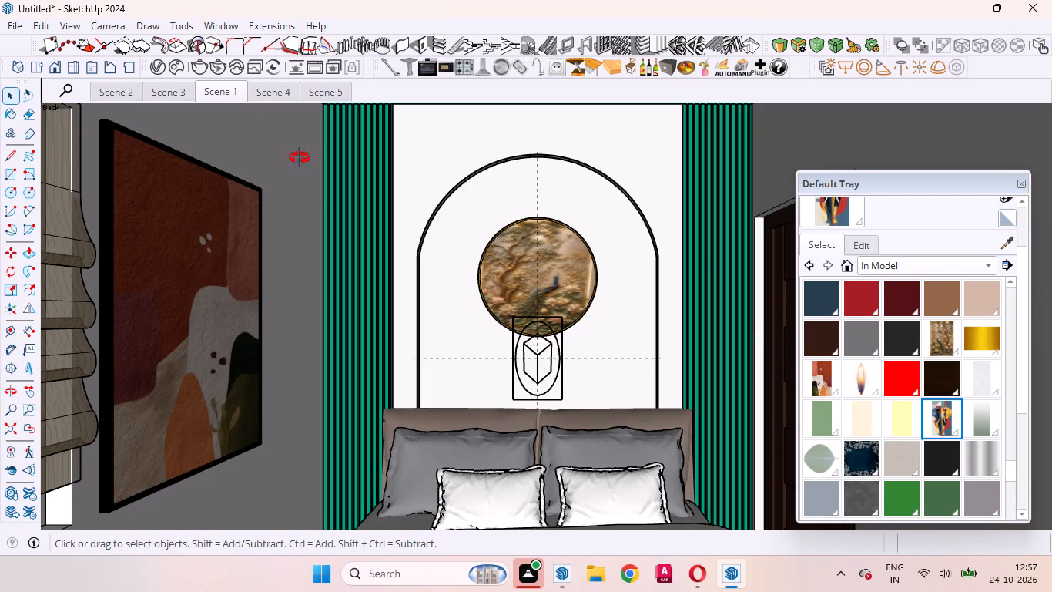
middle_click_drag(300, 158, 314, 406)
scroll(337, 307, "down", 11)
scroll(290, 308, "down", 19)
middle_click_drag(450, 365, 450, 365)
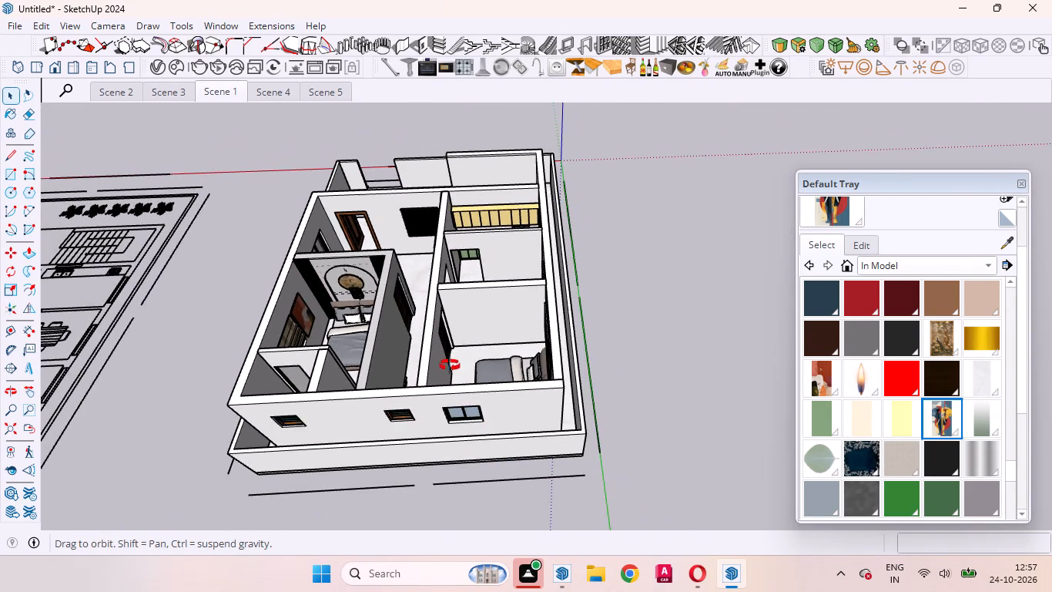
middle_click_drag(450, 365, 857, 455)
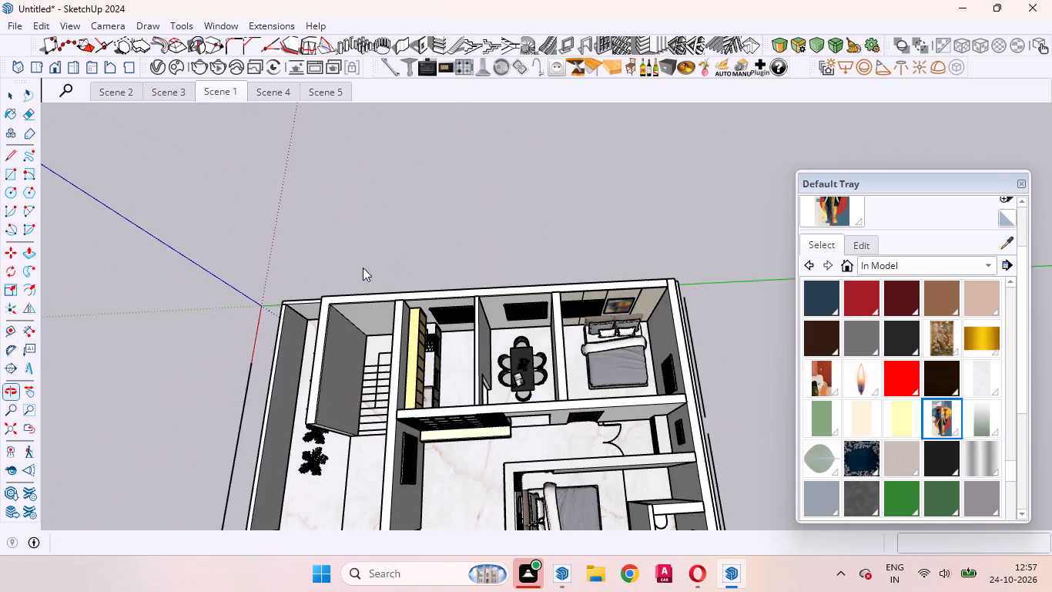
scroll(337, 277, "down", 9)
middle_click_drag(479, 391, 454, 445)
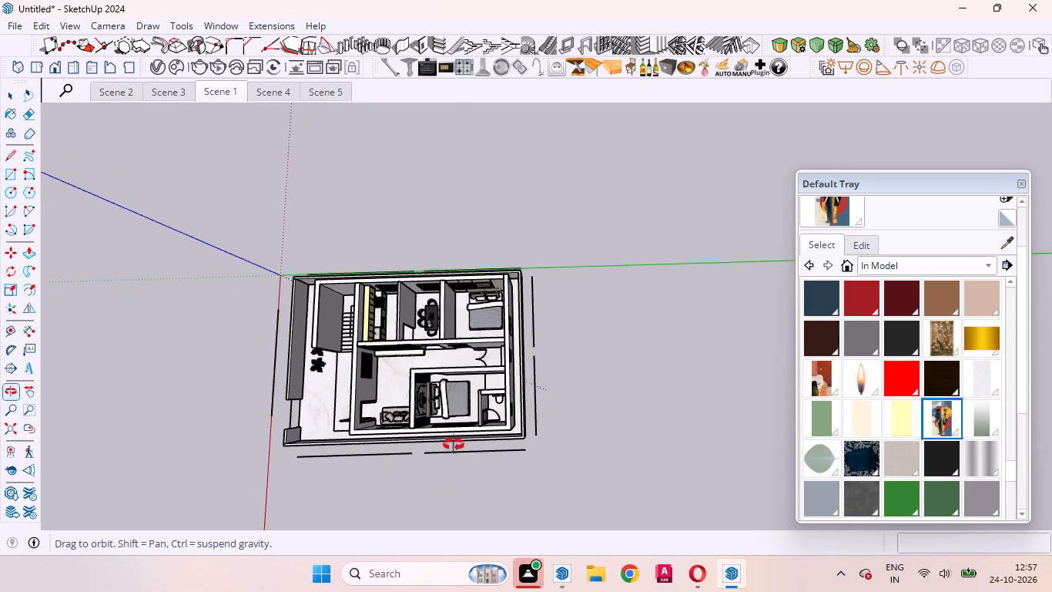
middle_click_drag(454, 445, 451, 430)
scroll(497, 292, "up", 20)
scroll(497, 292, "up", 2)
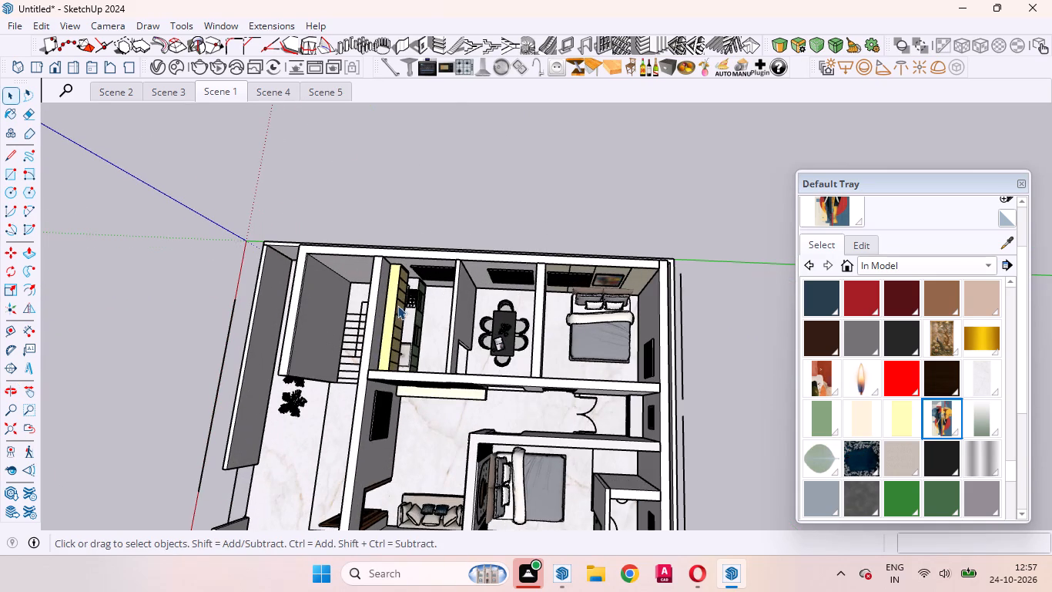
scroll(635, 311, "up", 7)
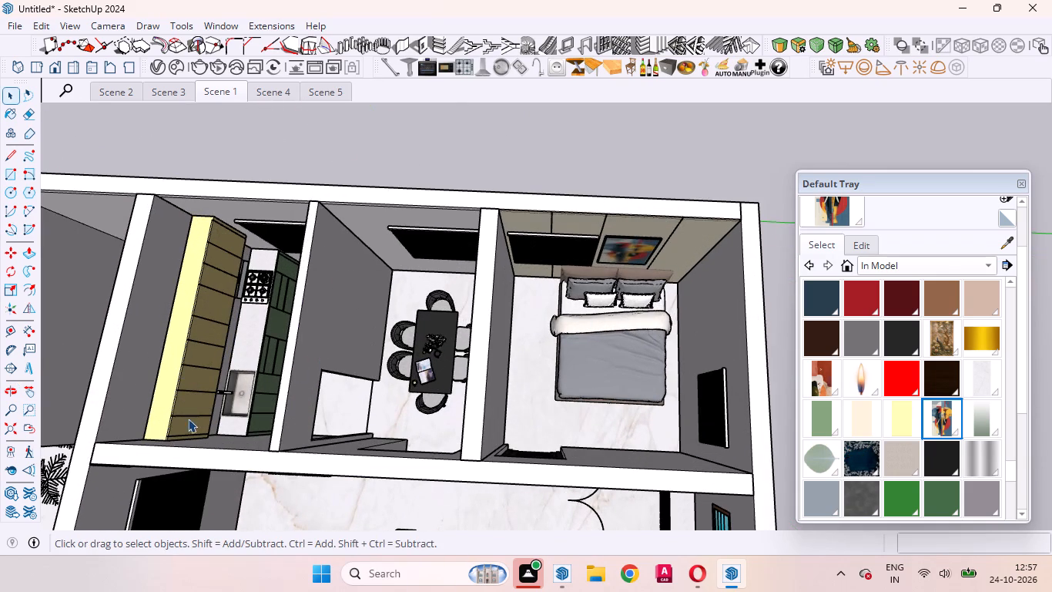
left_click(10, 451)
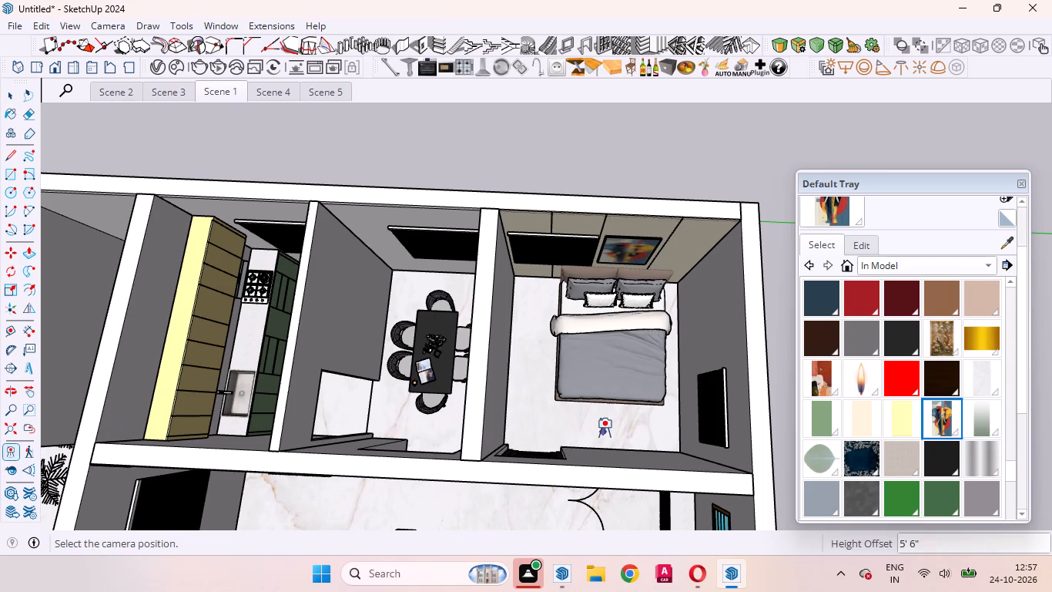
left_click_drag(601, 434, 601, 423)
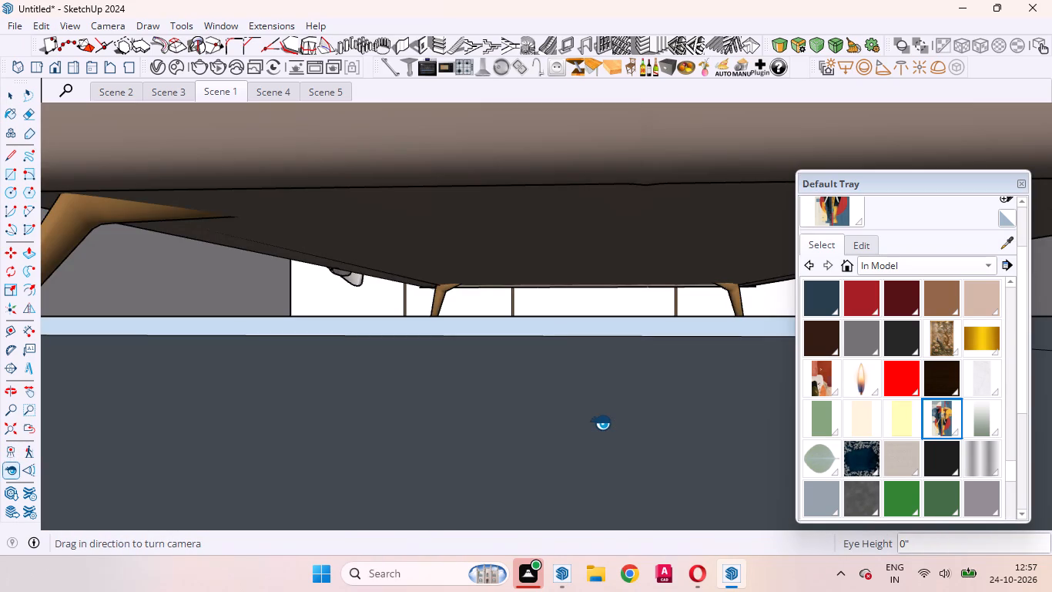
type("5'")
key("Return")
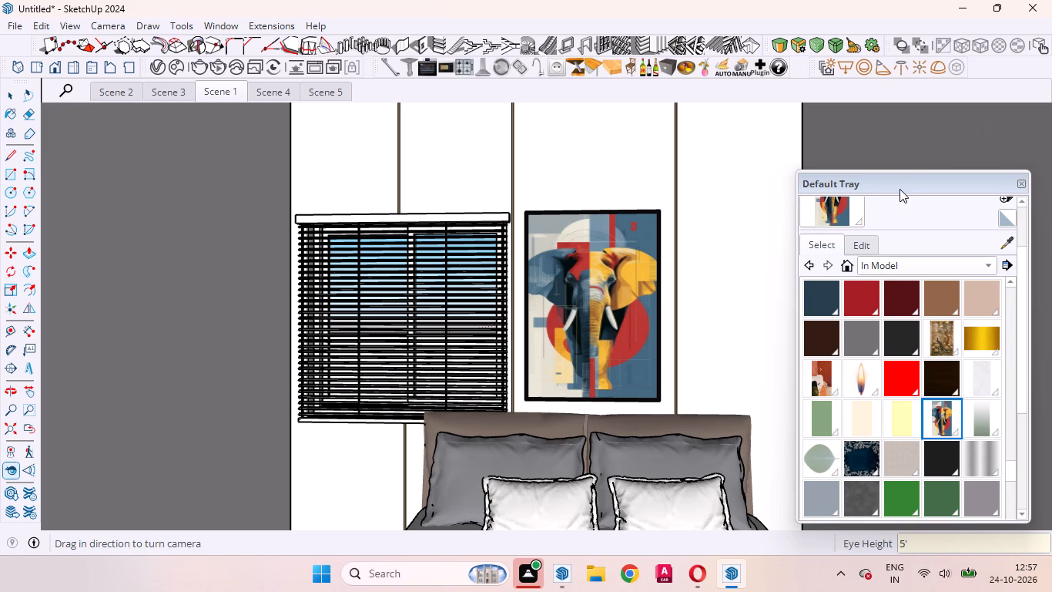
Move the tray clear of the picture and save the current bedroom camera view as a new scene after Scene 1.
left_click_drag(897, 186, 918, 263)
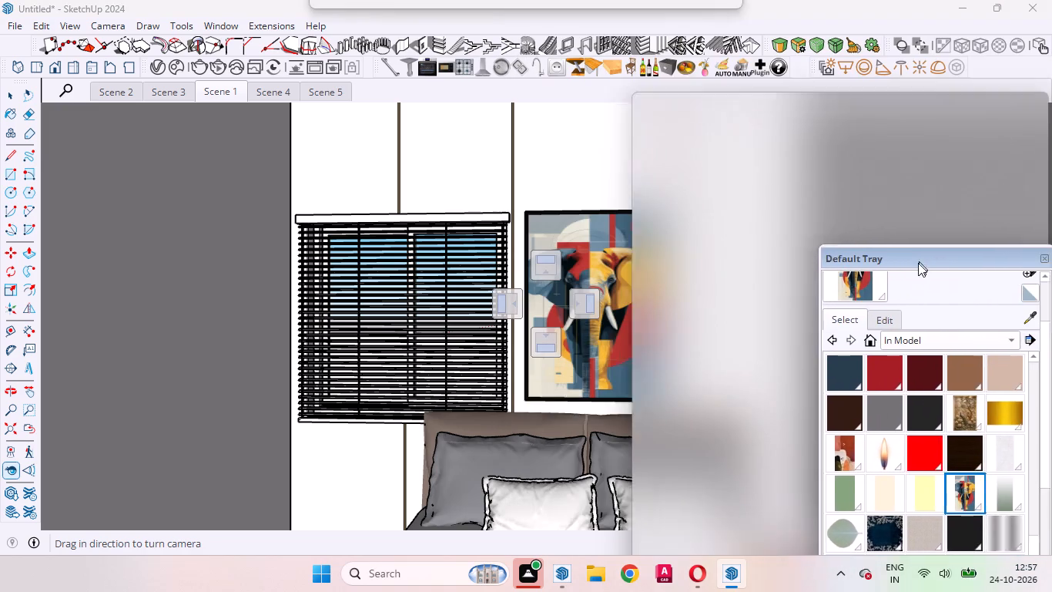
left_click_drag(918, 263, 877, 303)
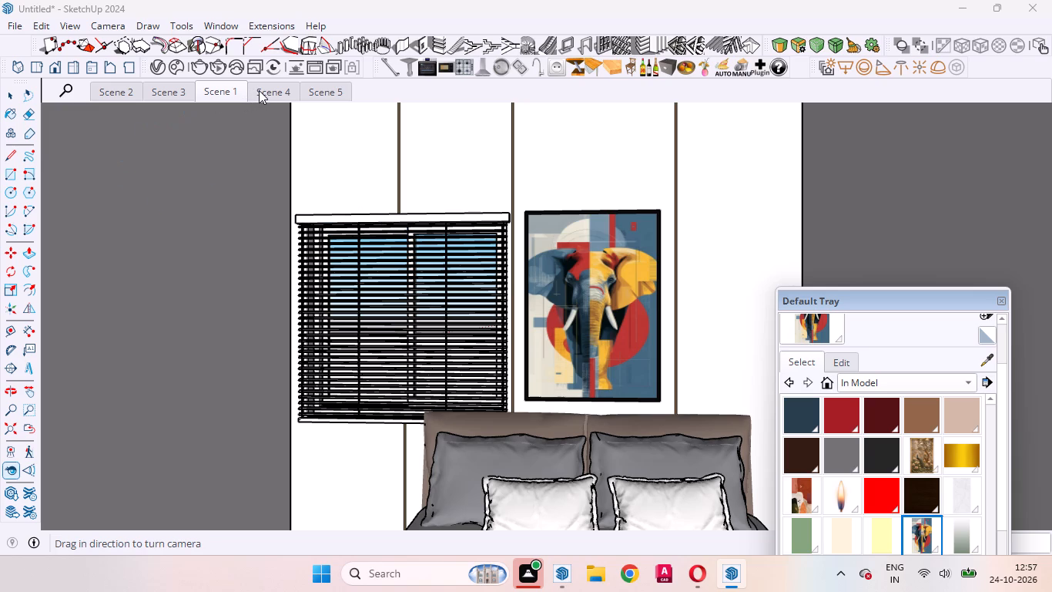
right_click(223, 92)
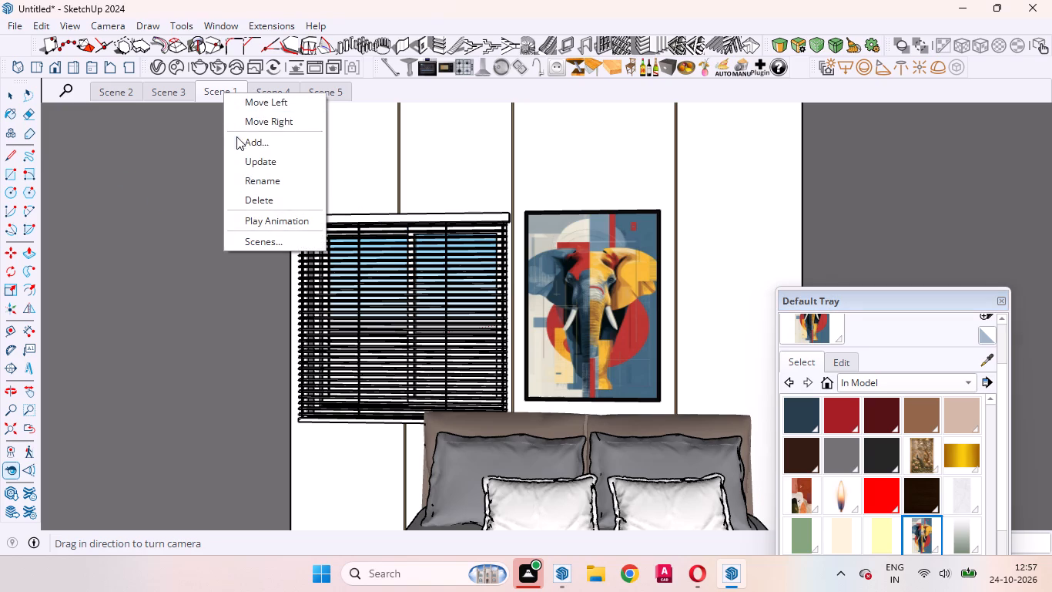
left_click(239, 143)
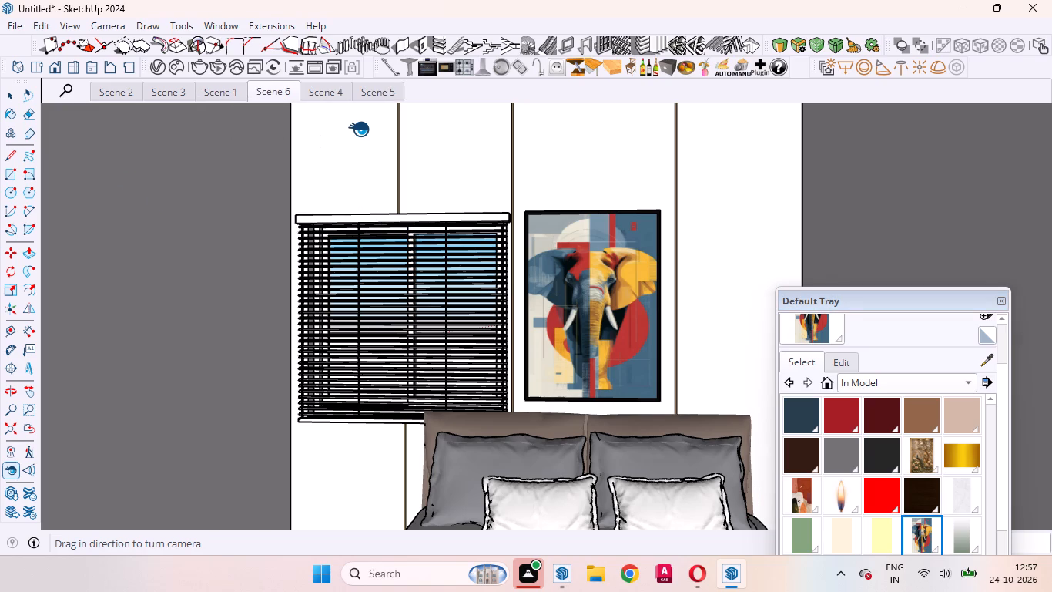
Check the Scene 1 view and return to the new Scene 6 view.
right_click(224, 93)
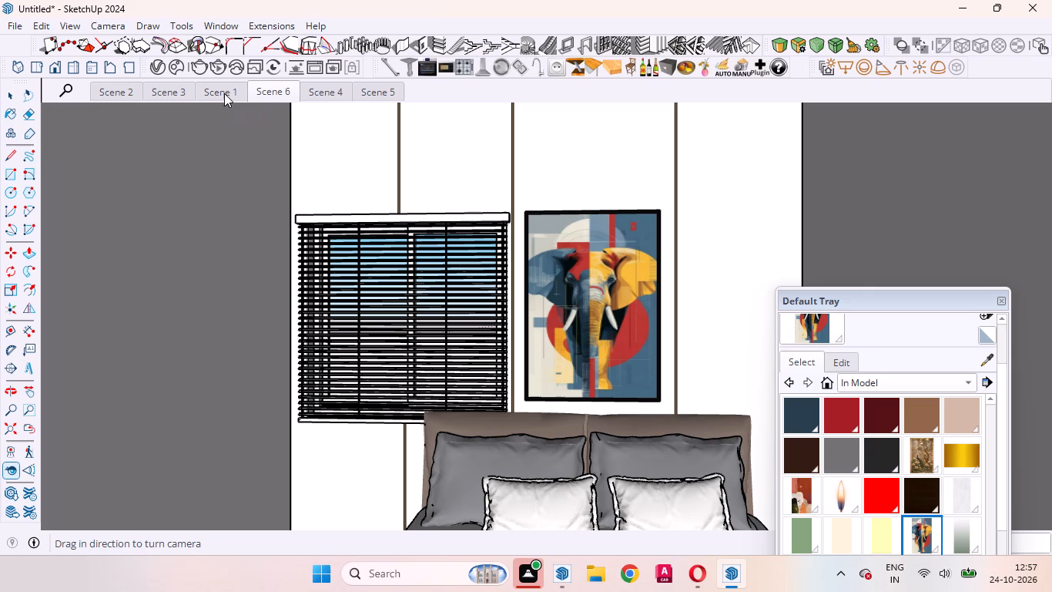
left_click(224, 93)
left_click(225, 90)
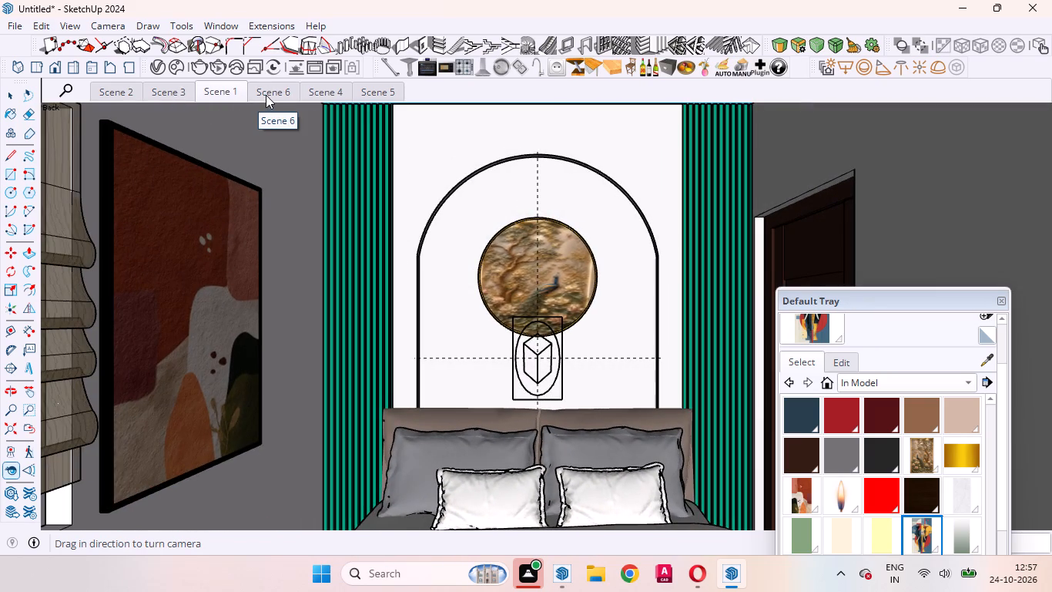
left_click(266, 94)
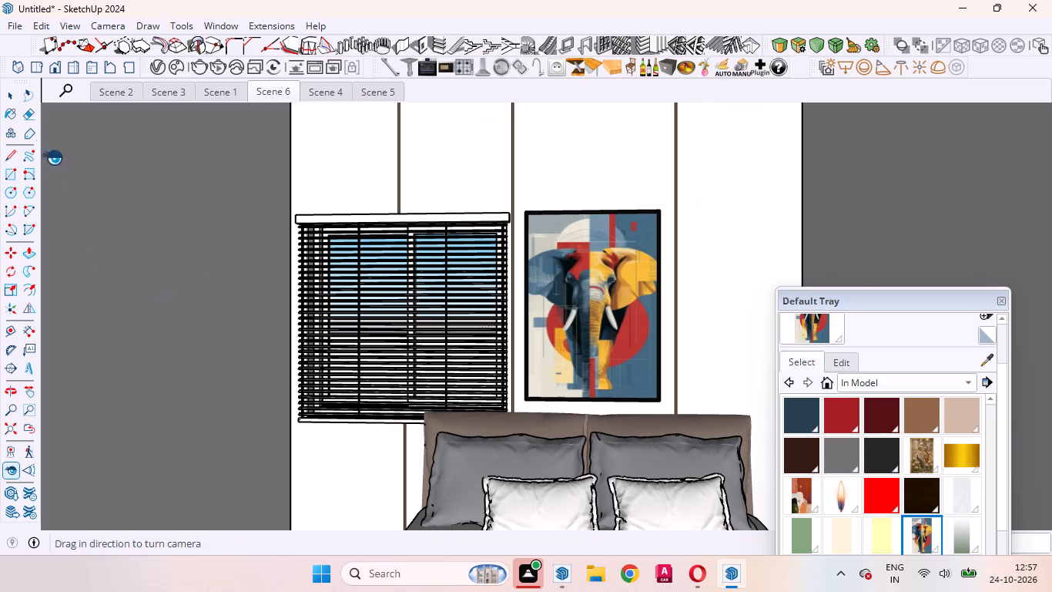
Examine the bedroom's panelled wall, blinds, picture and bed from above, and the whole furnished house layout.
left_click(13, 92)
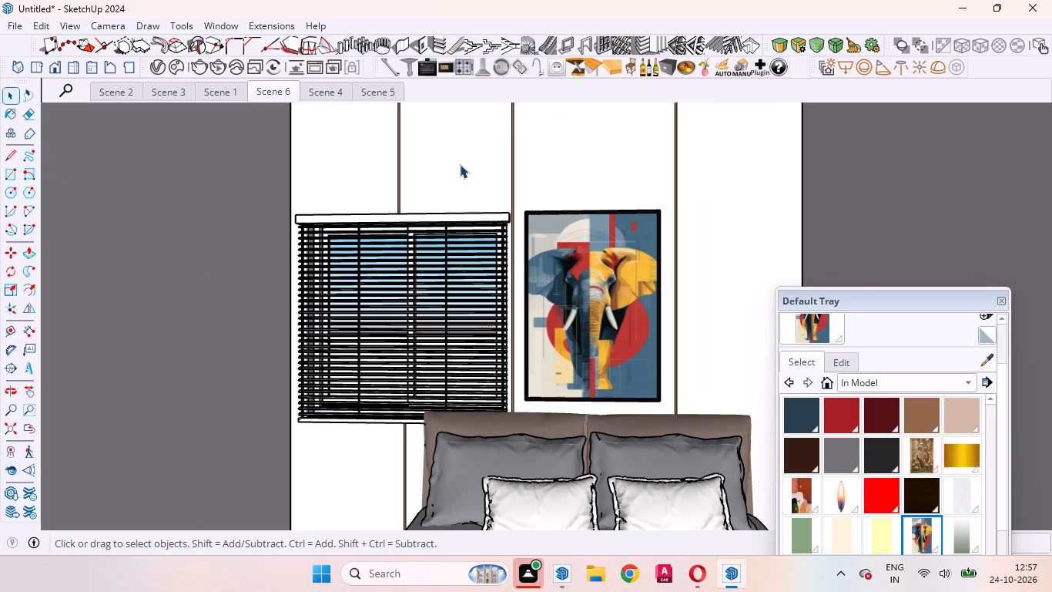
middle_click_drag(461, 164, 434, 390)
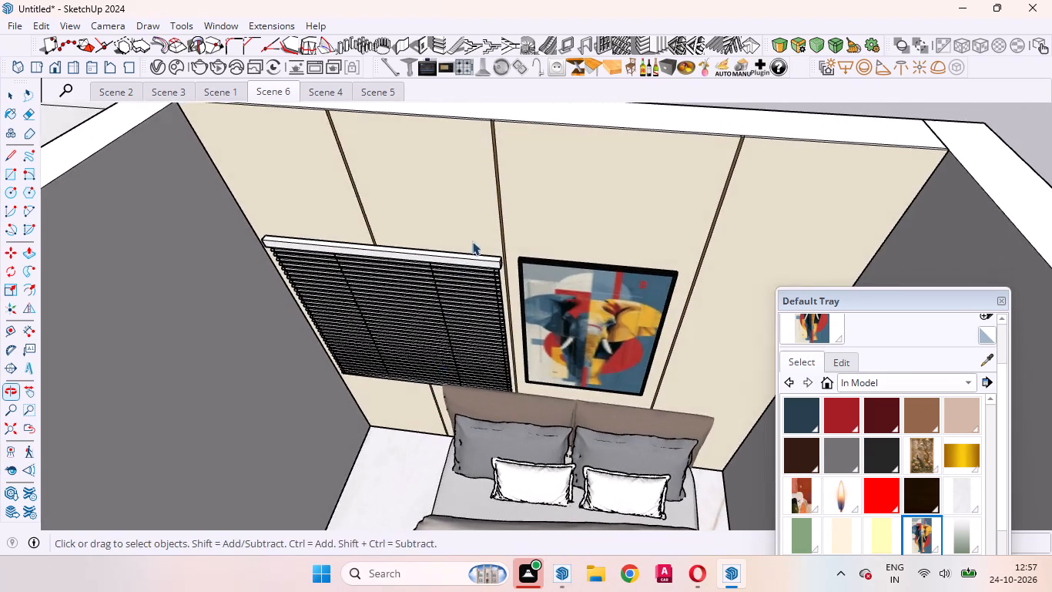
scroll(673, 216, "down", 4)
scroll(753, 207, "up", 4)
middle_click_drag(754, 214, 760, 321)
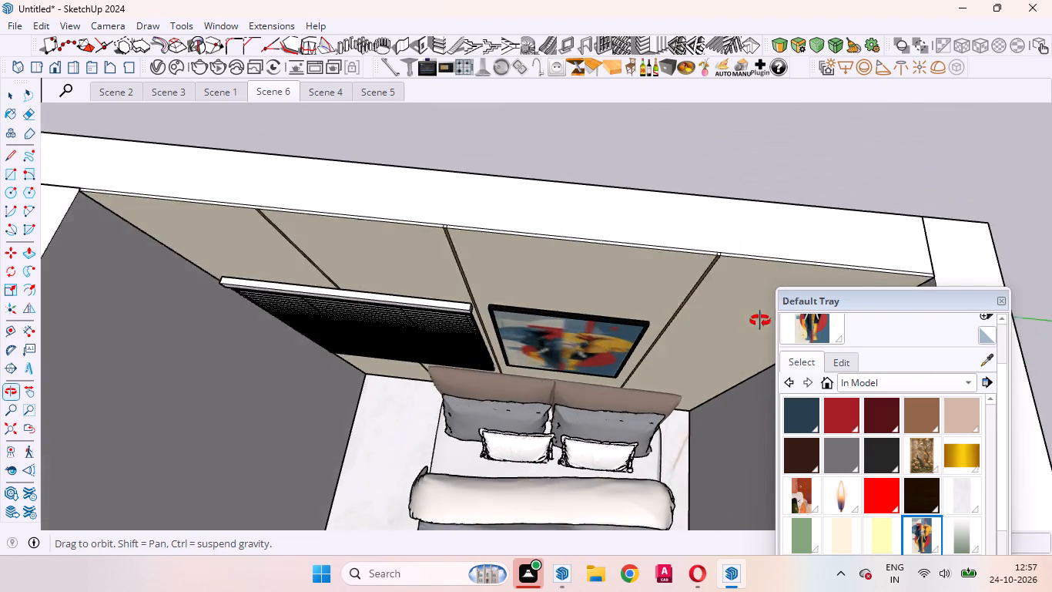
middle_click_drag(760, 321, 893, 308)
scroll(534, 207, "down", 9)
scroll(397, 207, "up", 4)
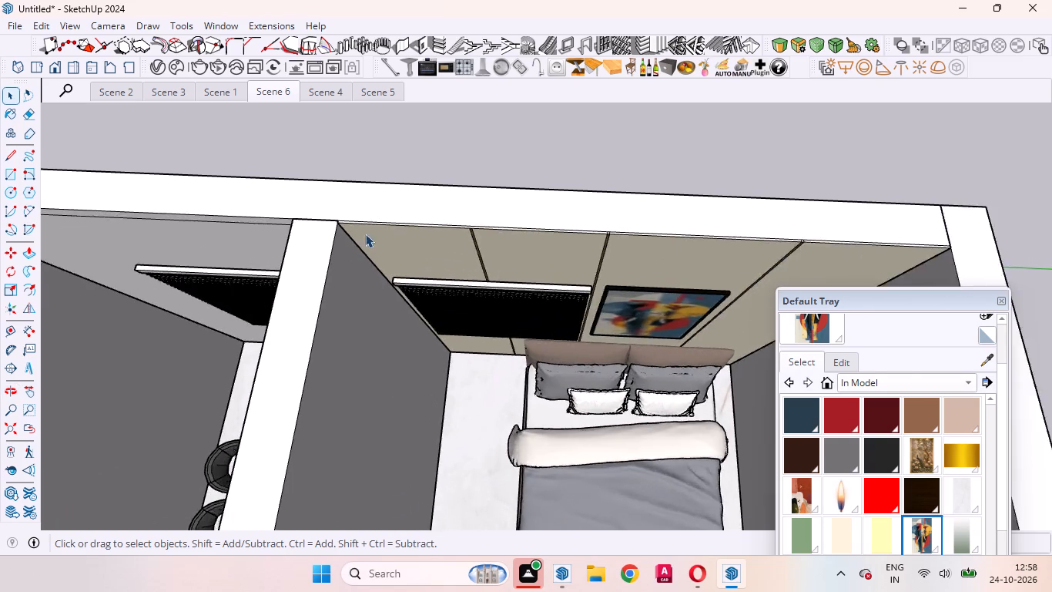
scroll(365, 234, "up", 11)
middle_click_drag(333, 241, 556, 297)
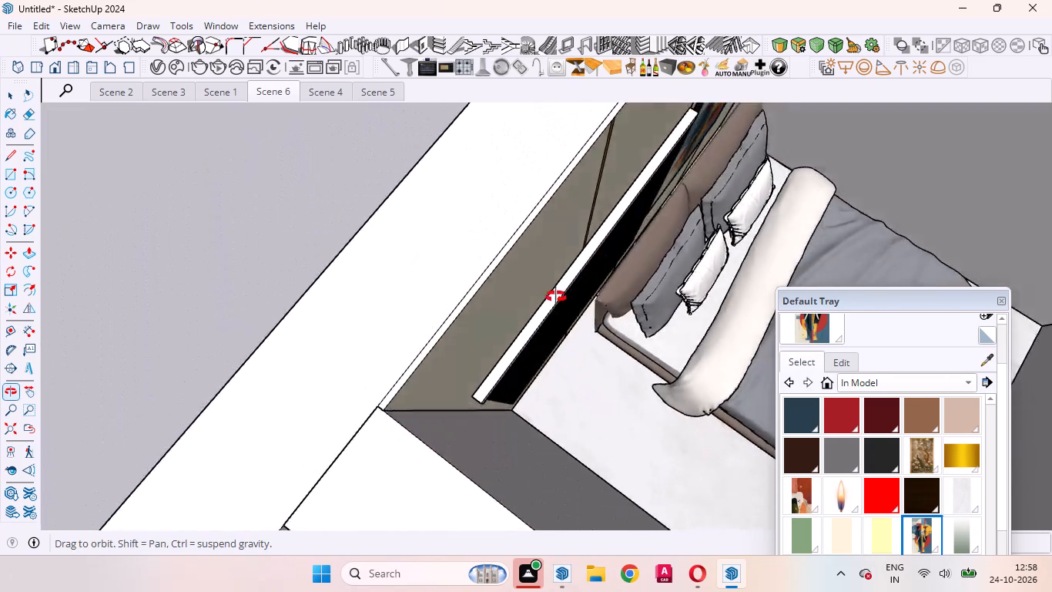
middle_click_drag(556, 297, 319, 118)
scroll(491, 348, "up", 10)
scroll(432, 328, "down", 14)
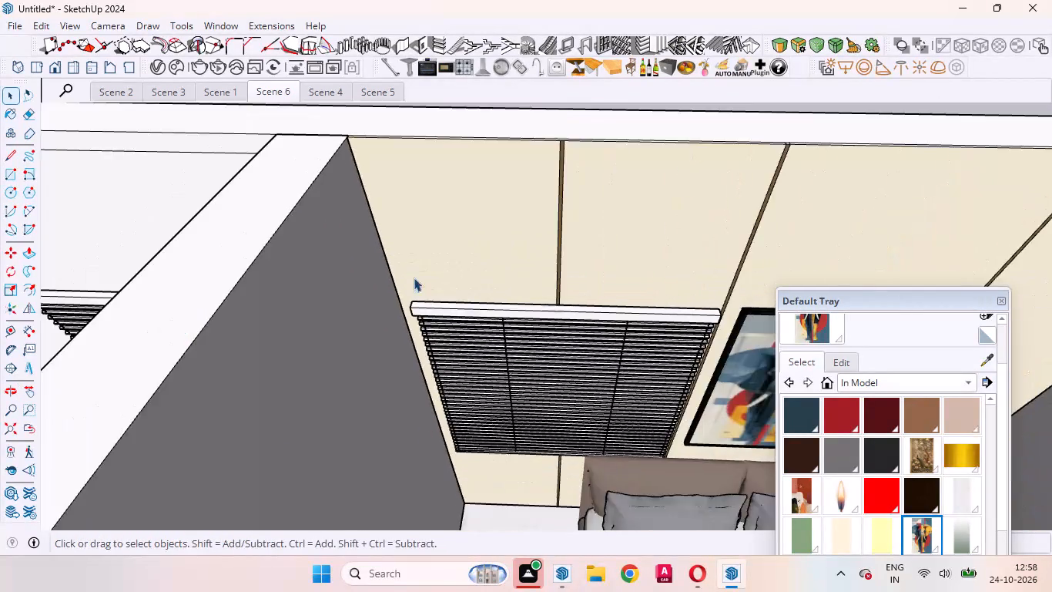
scroll(414, 277, "down", 9)
middle_click_drag(589, 216, 491, 141)
scroll(514, 217, "up", 4)
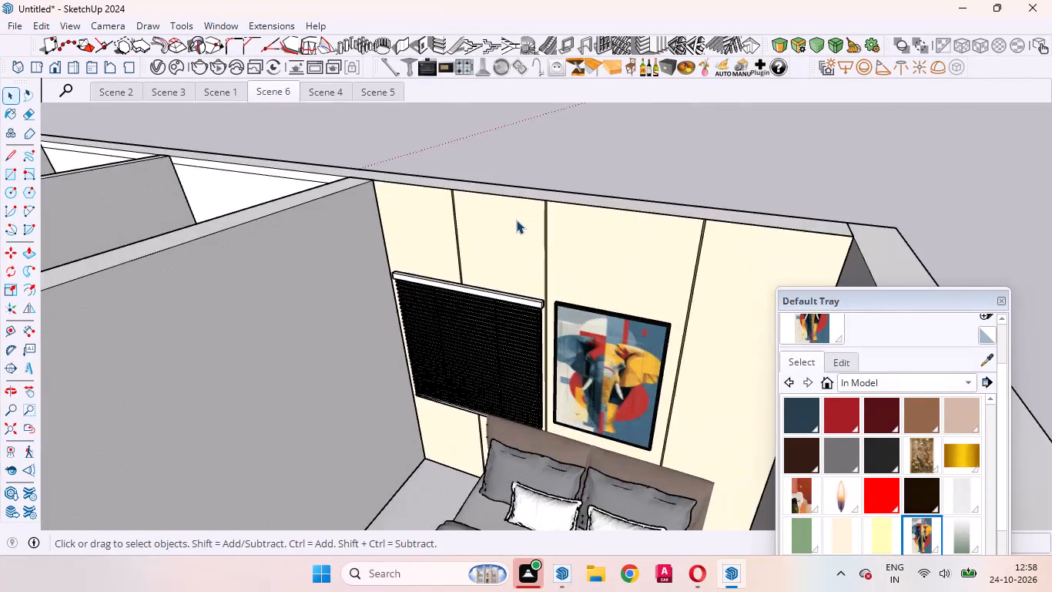
middle_click_drag(516, 264, 341, 368)
scroll(511, 270, "down", 9)
scroll(584, 264, "up", 9)
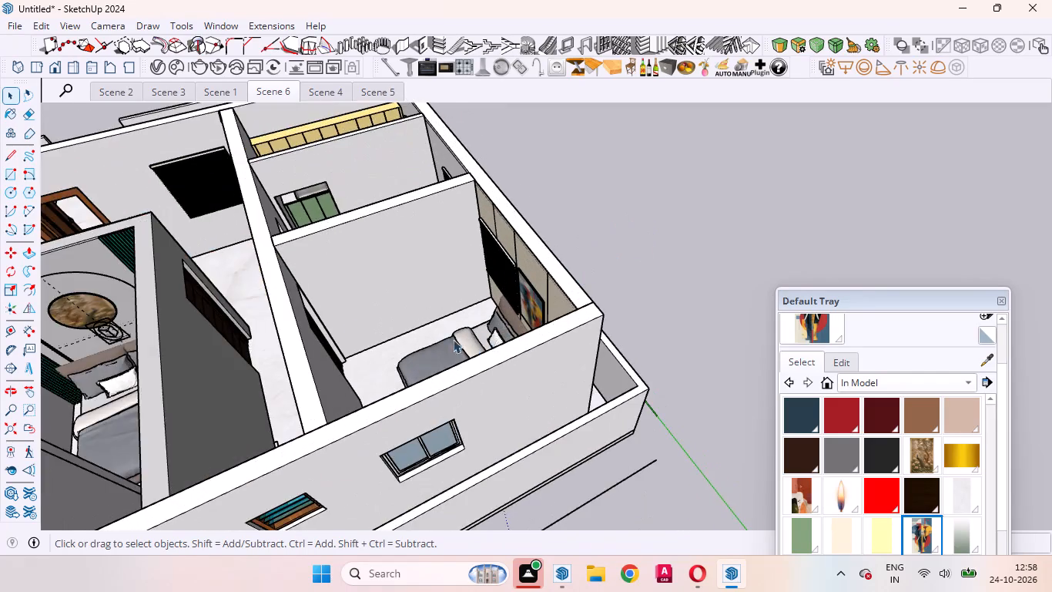
middle_click_drag(343, 317, 521, 385)
scroll(580, 328, "down", 6)
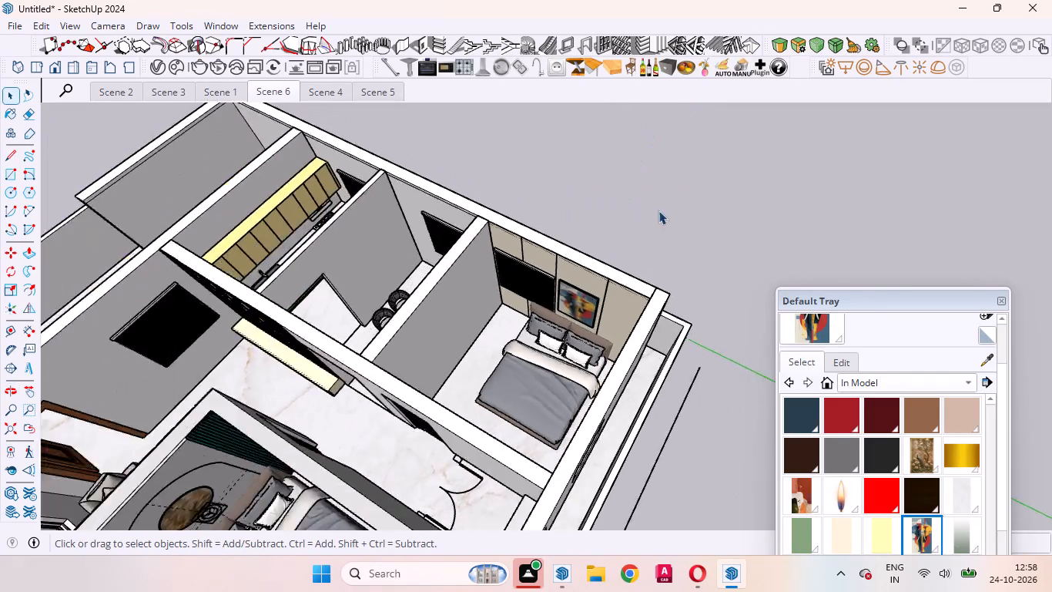
scroll(658, 210, "down", 6)
scroll(553, 339, "up", 10)
scroll(398, 214, "up", 4)
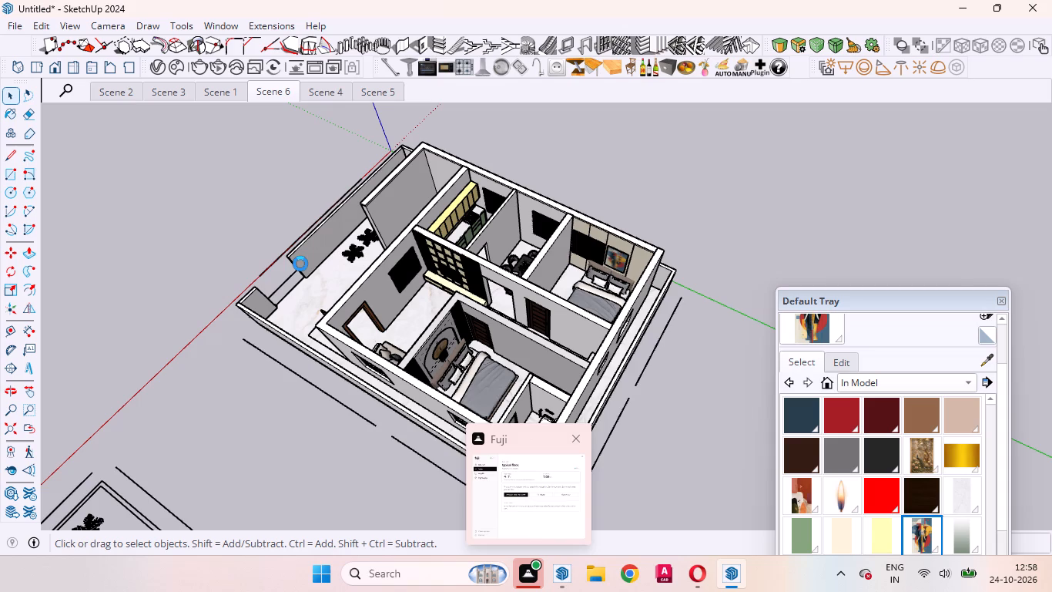
Switch to Fuji, refresh the activity insights and review them for the last 30 days.
left_click(538, 522)
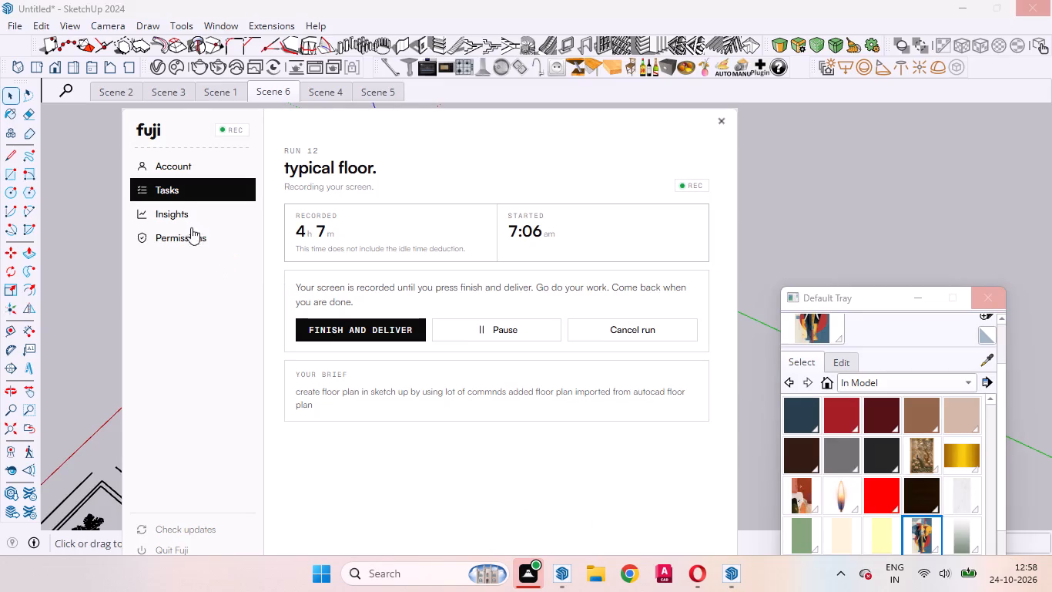
left_click(179, 210)
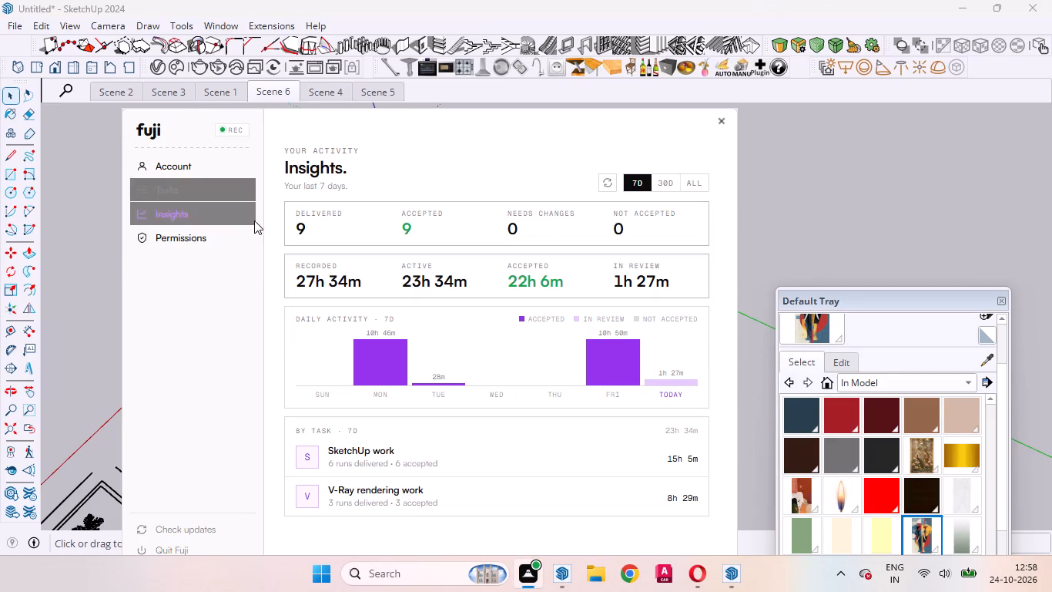
left_click(608, 180)
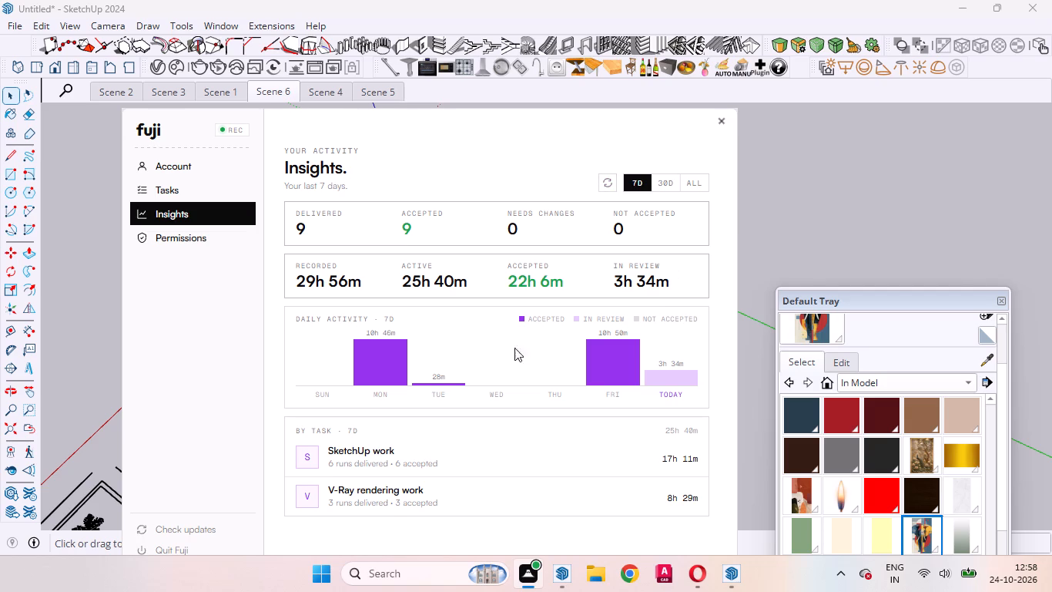
left_click(664, 178)
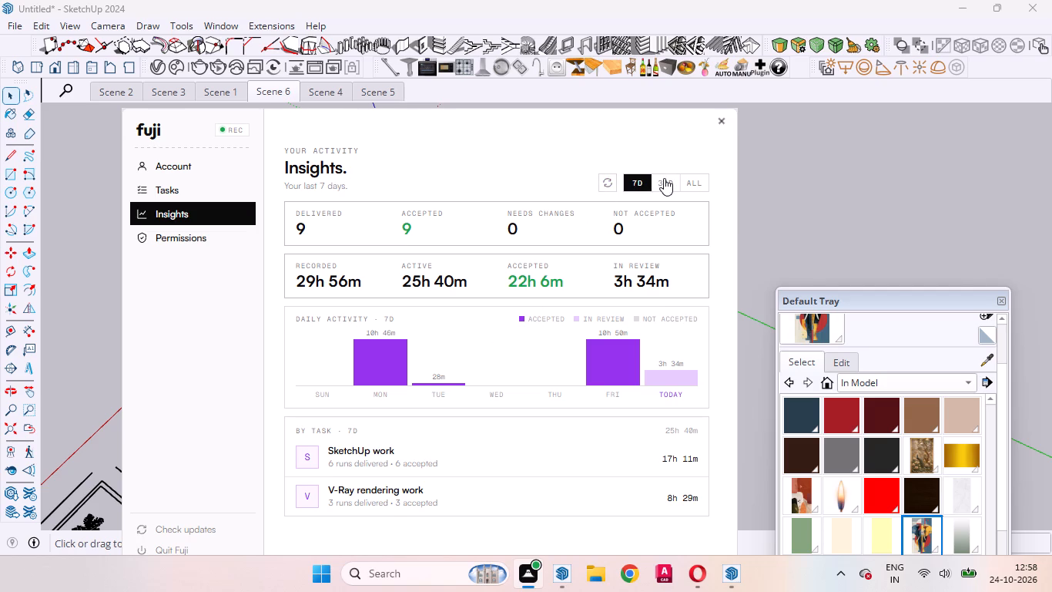
left_click(668, 182)
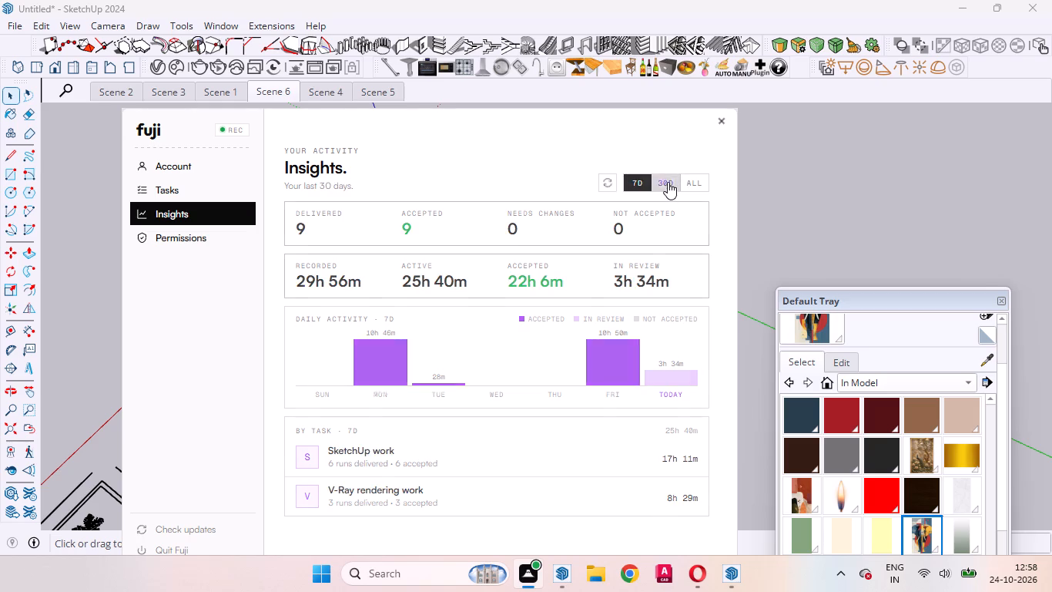
scroll(632, 378, "down", 1)
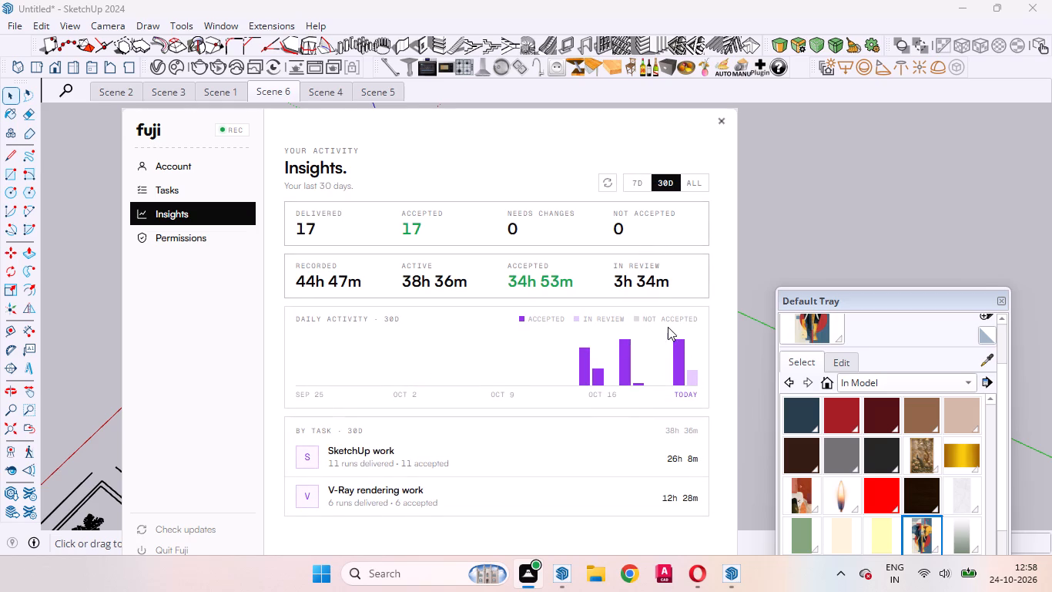
Return from Fuji to SketchUp and examine the furnished house's rooms and exterior from several sides.
left_click_drag(662, 342, 687, 333)
left_click(755, 187)
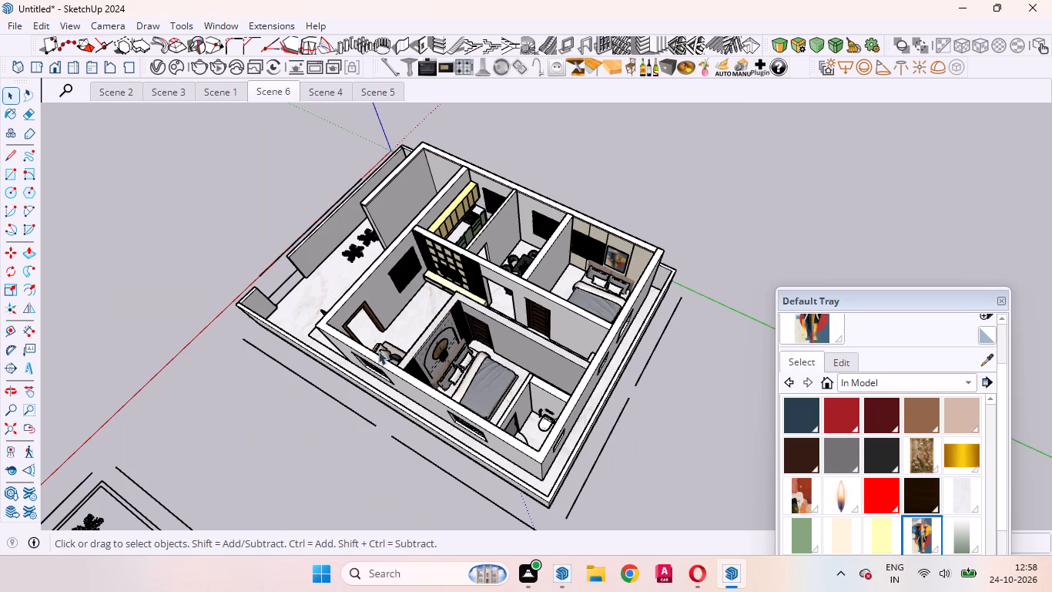
scroll(493, 240, "down", 5)
scroll(444, 286, "up", 10)
middle_click_drag(531, 345, 493, 345)
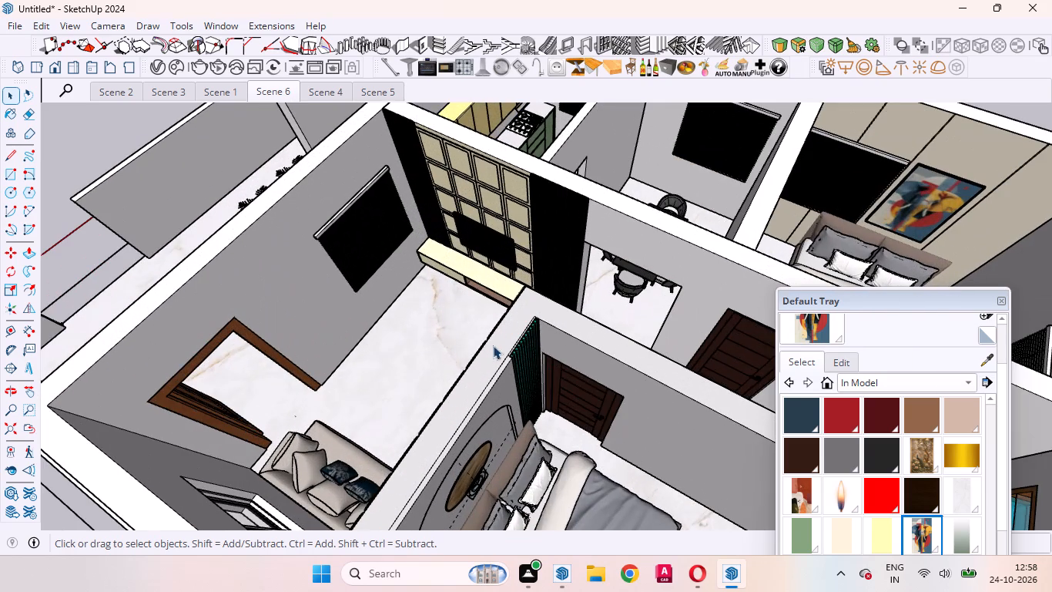
middle_click_drag(493, 345, 309, 308)
scroll(327, 267, "down", 5)
scroll(418, 307, "down", 2)
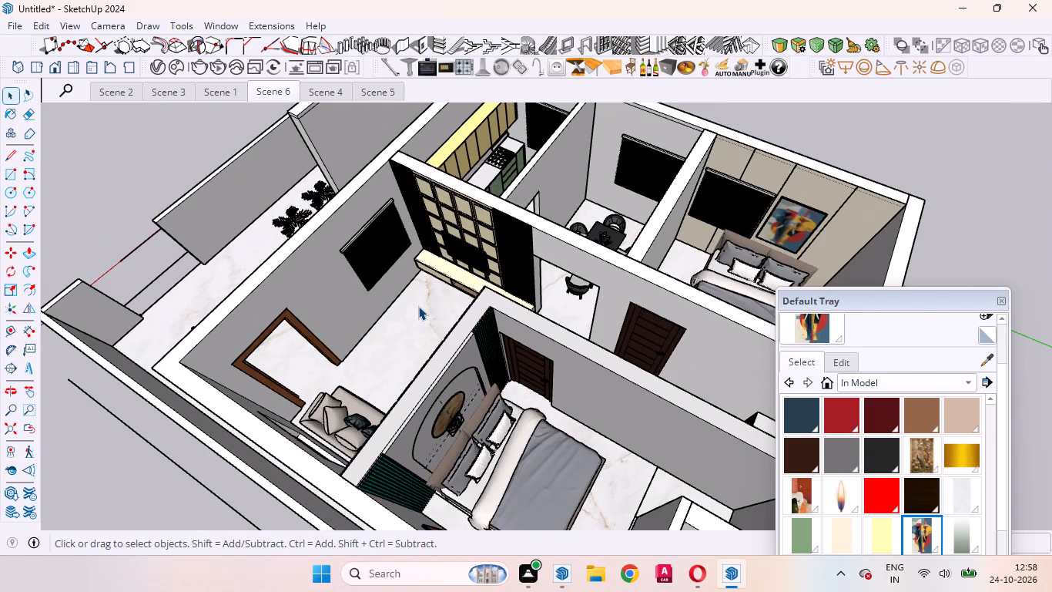
scroll(434, 281, "down", 4)
middle_click_drag(633, 311, 325, 337)
scroll(410, 282, "down", 4)
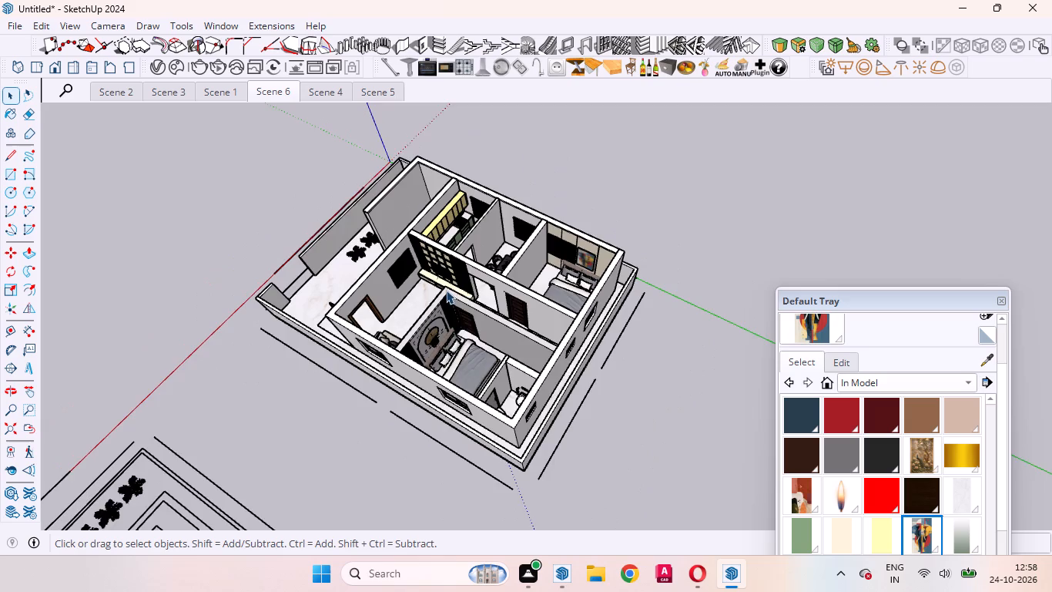
scroll(446, 290, "down", 2)
middle_click_drag(521, 375, 293, 328)
scroll(558, 266, "up", 5)
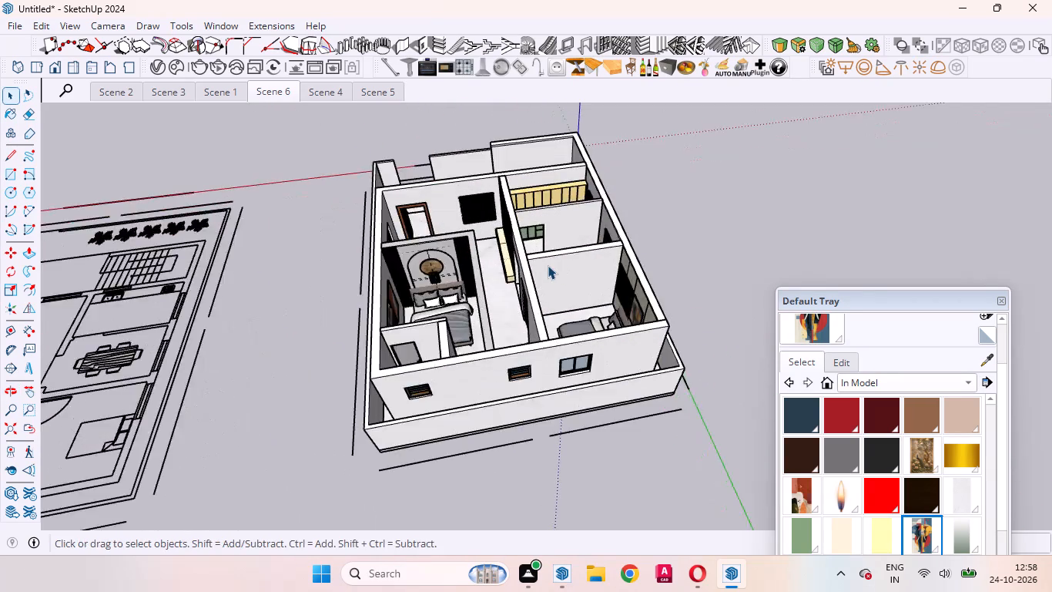
scroll(548, 265, "up", 4)
scroll(478, 268, "down", 4)
middle_click_drag(483, 275, 611, 219)
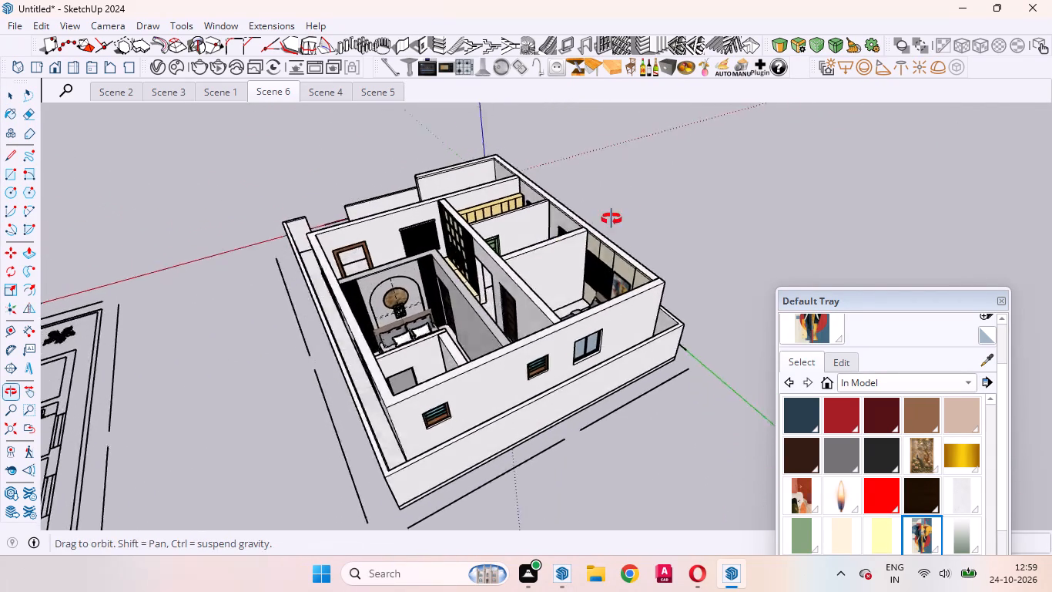
middle_click_drag(611, 219, 628, 212)
Examine the living room's TV wall, including the cream panel grooves and the dark slatted sides, up close.
scroll(548, 247, "up", 8)
middle_click_drag(444, 284, 677, 251)
scroll(677, 251, "up", 1)
scroll(621, 254, "down", 8)
scroll(435, 288, "up", 15)
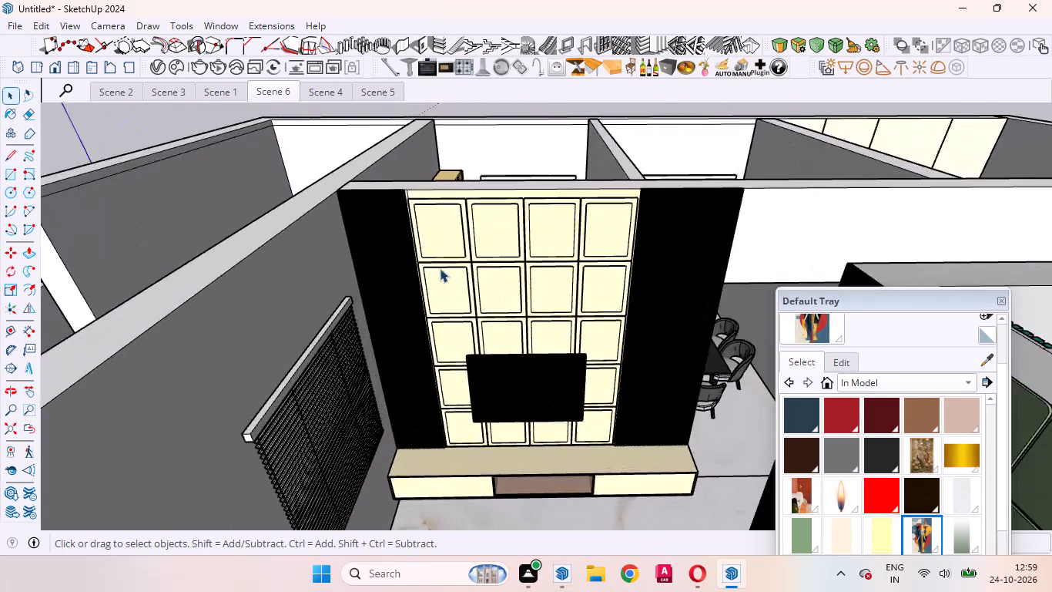
scroll(440, 268, "up", 20)
scroll(440, 268, "up", 8)
middle_click_drag(631, 261, 631, 261)
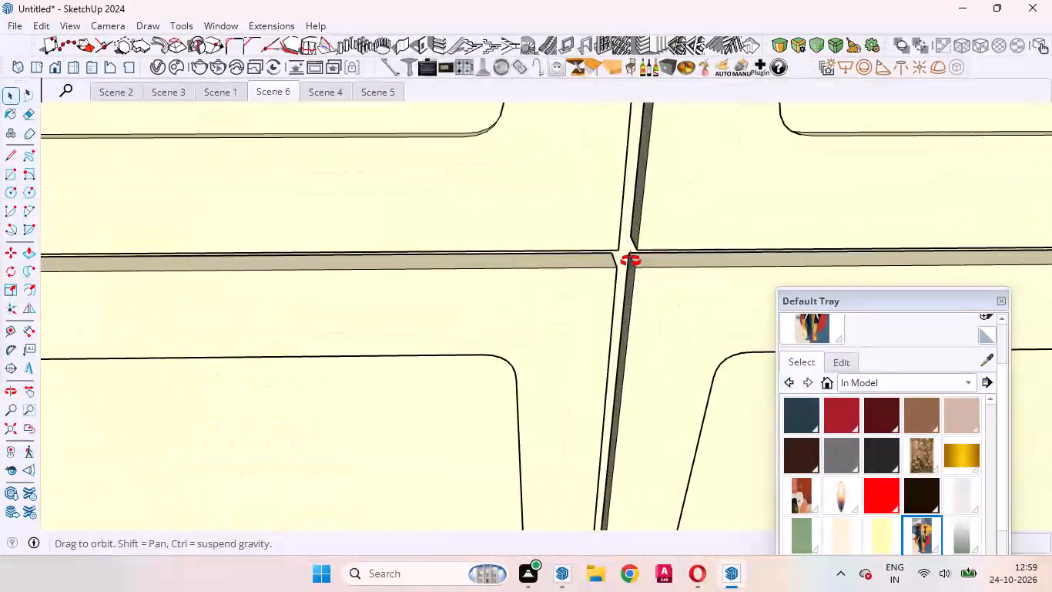
middle_click_drag(631, 261, 618, 358)
scroll(618, 353, "up", 1)
scroll(600, 331, "down", 14)
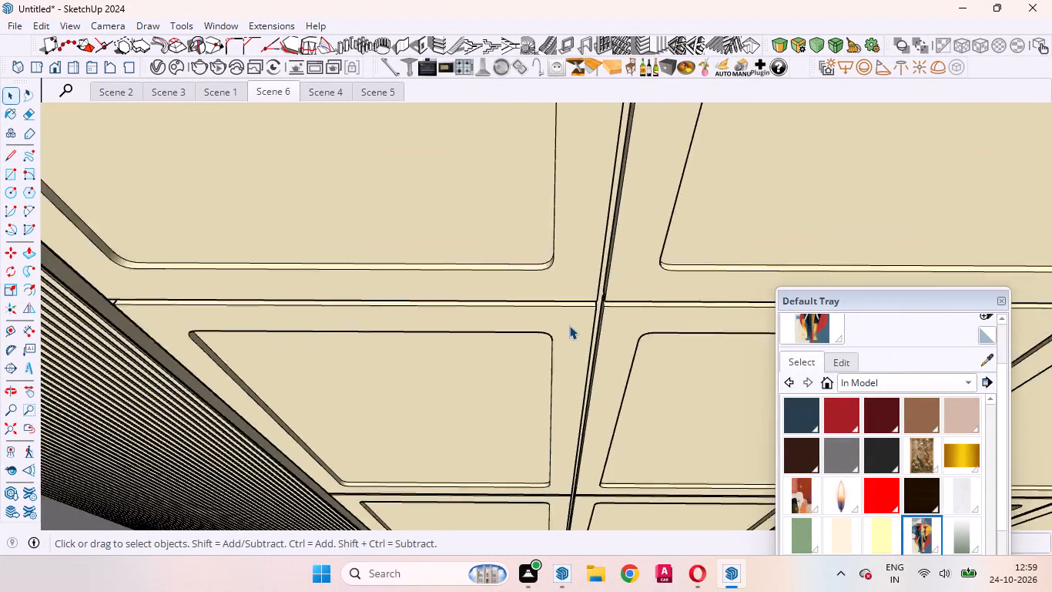
scroll(569, 325, "down", 20)
scroll(569, 325, "down", 6)
scroll(493, 283, "up", 9)
scroll(463, 292, "down", 2)
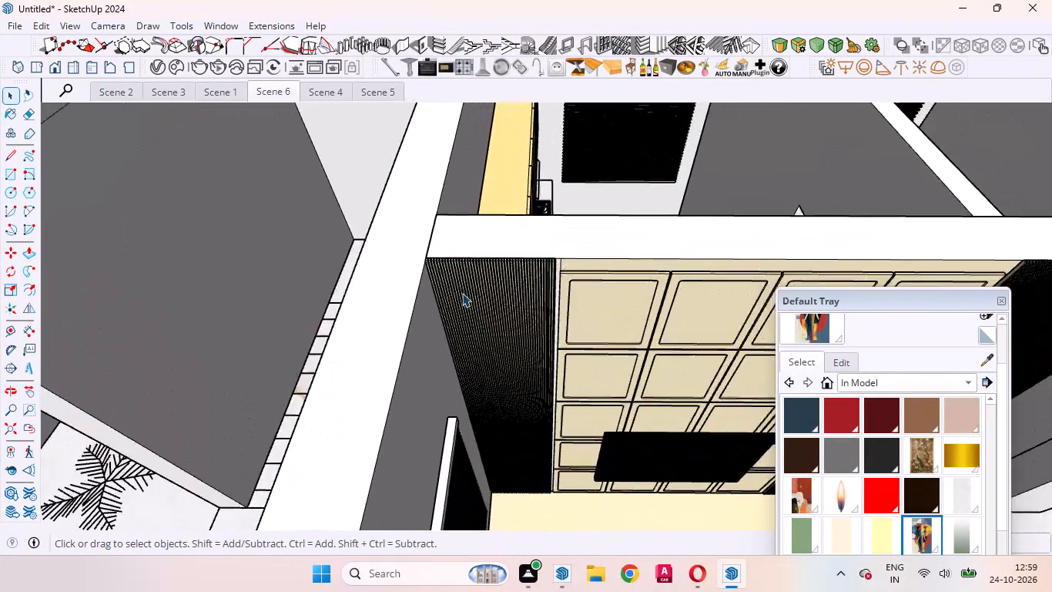
scroll(462, 293, "down", 15)
Examine the whole furnished house layout from above alongside the separate 2D floor plan.
middle_click_drag(516, 341, 685, 412)
scroll(511, 329, "down", 5)
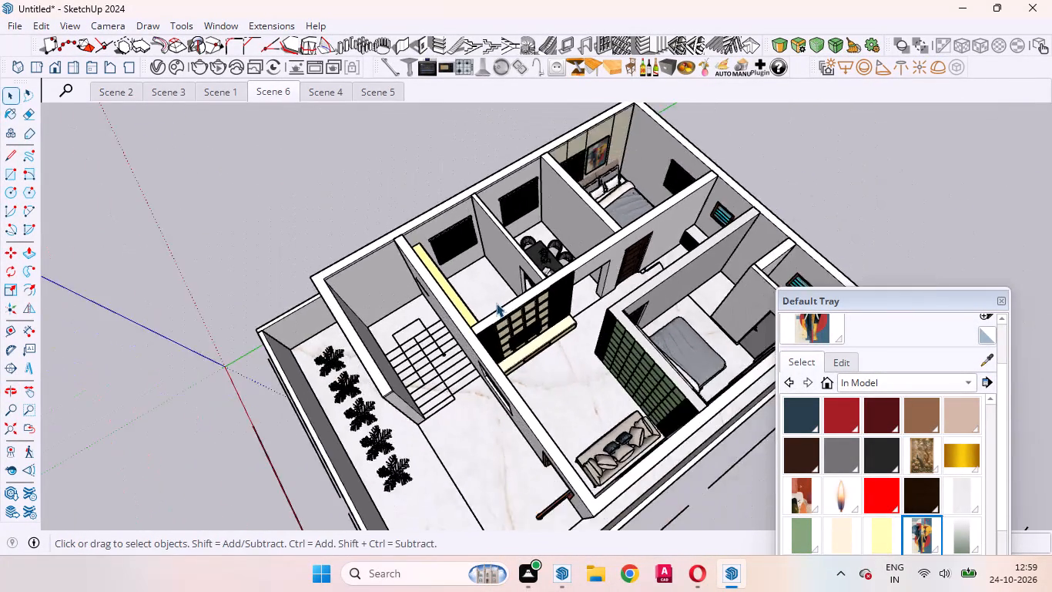
scroll(496, 303, "down", 4)
middle_click_drag(501, 331, 614, 342)
scroll(589, 328, "up", 5)
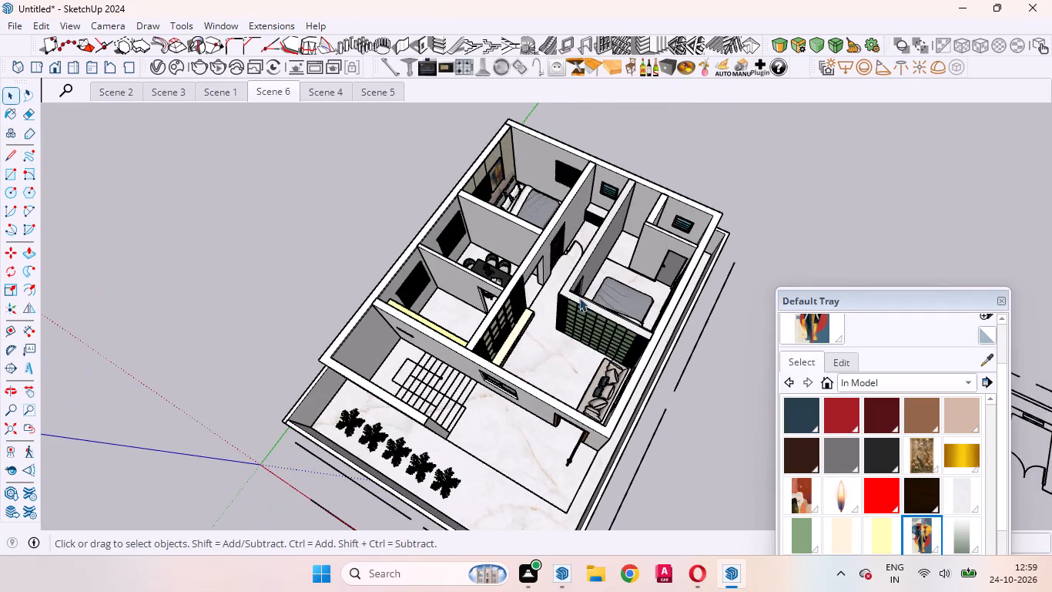
scroll(581, 308, "down", 4)
middle_click_drag(587, 333, 699, 419)
scroll(648, 323, "up", 5)
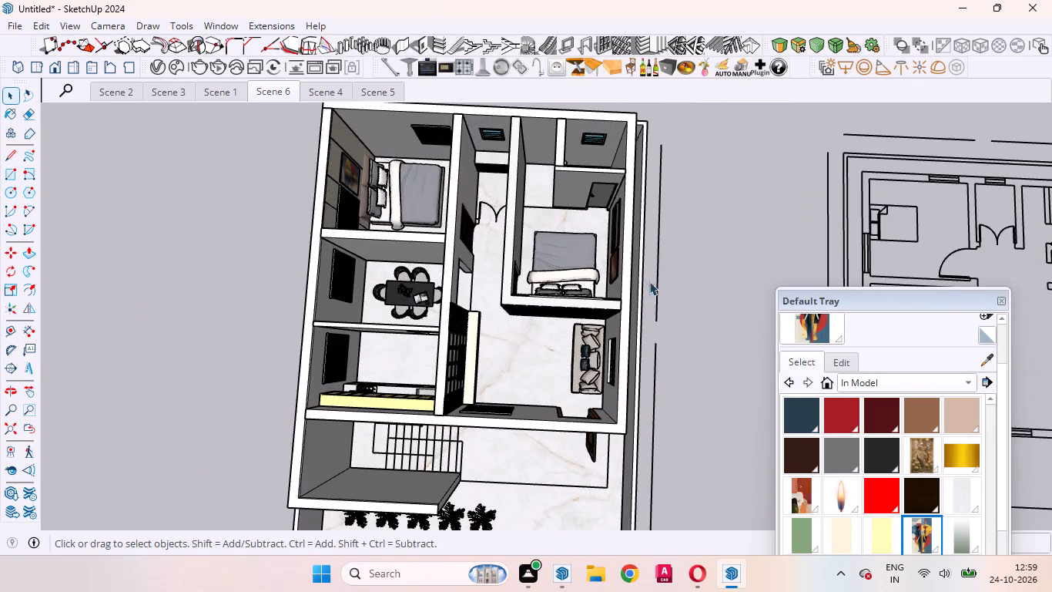
scroll(705, 331, "down", 5)
scroll(620, 238, "up", 9)
scroll(615, 281, "down", 9)
scroll(638, 378, "down", 4)
scroll(620, 412, "up", 6)
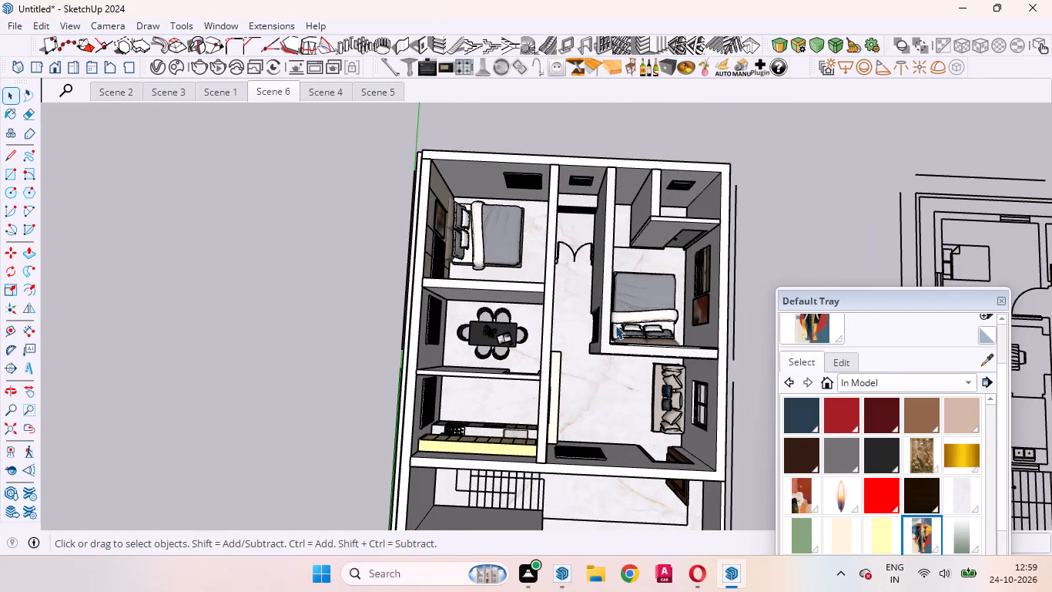
scroll(608, 312, "down", 3)
middle_click(603, 346)
scroll(565, 336, "down", 4)
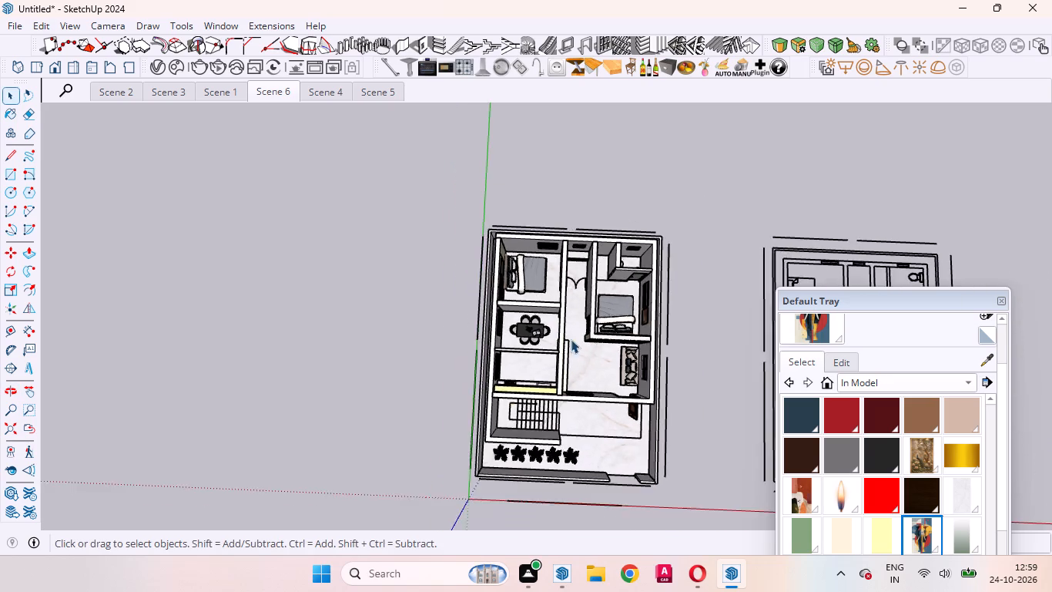
scroll(573, 365, "up", 5)
middle_click_drag(581, 362, 420, 264)
scroll(436, 263, "down", 10)
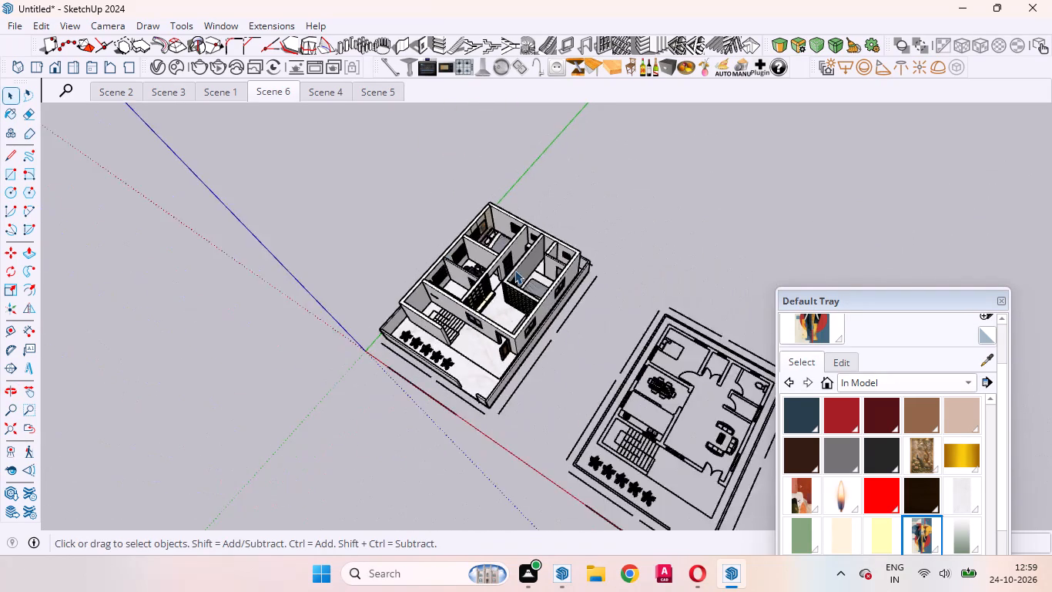
scroll(523, 267, "up", 8)
middle_click_drag(542, 360, 638, 386)
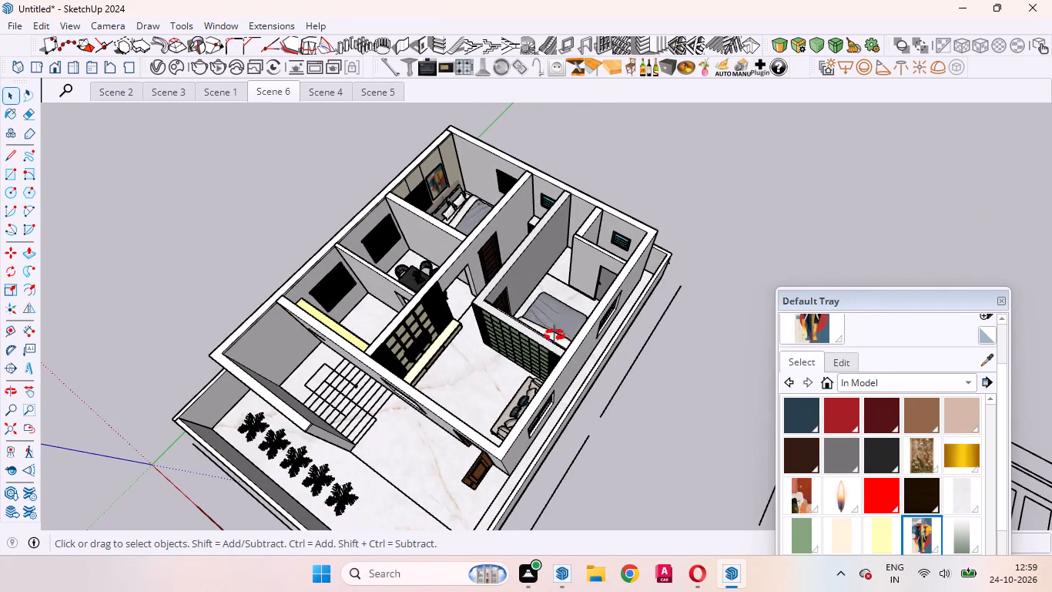
middle_click_drag(492, 298, 638, 389)
scroll(547, 302, "down", 5)
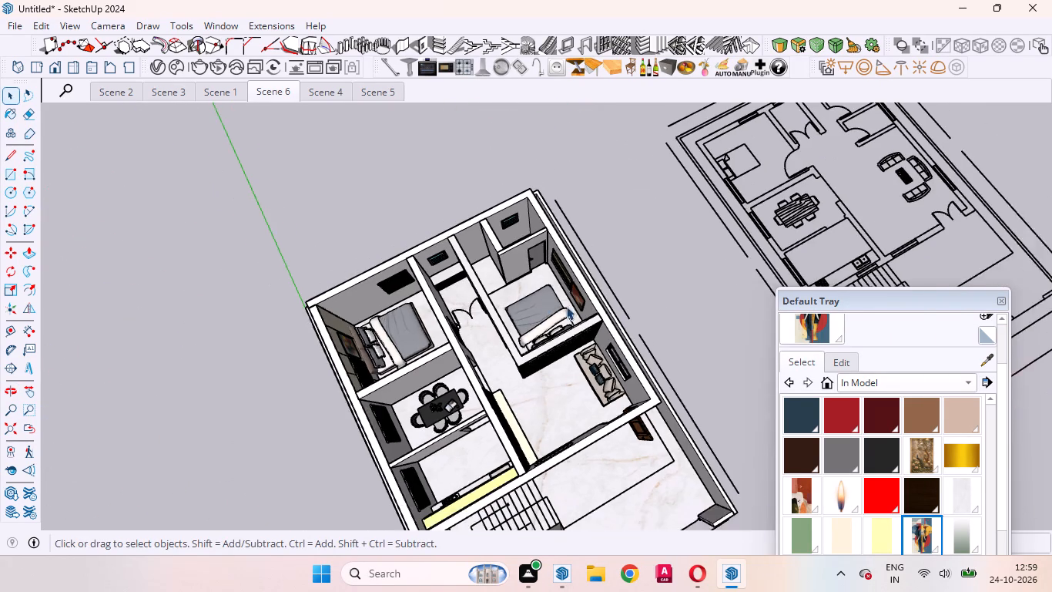
middle_click_drag(606, 375, 383, 370)
scroll(603, 339, "down", 4)
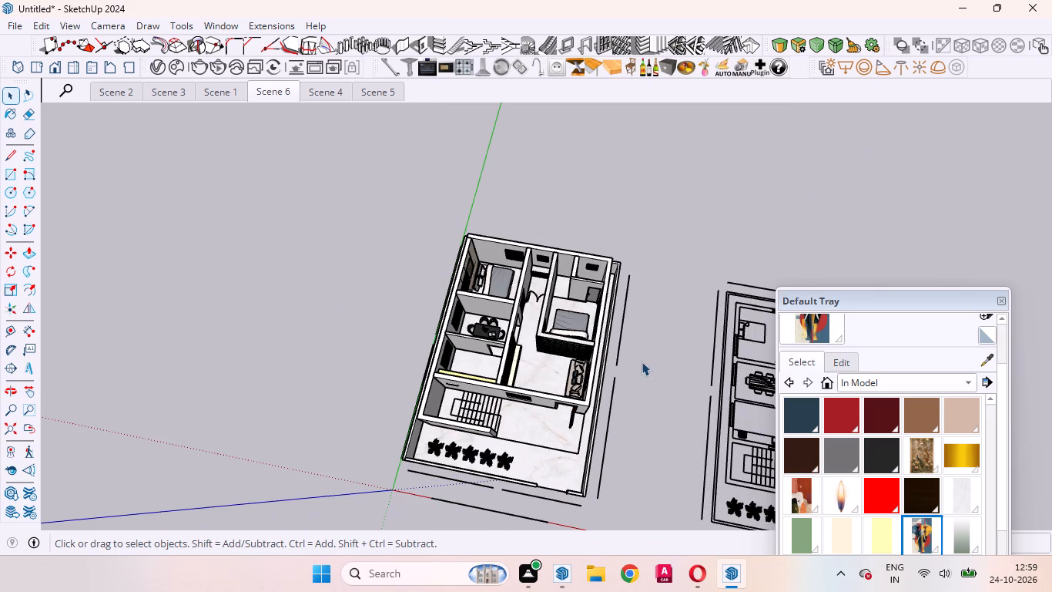
scroll(497, 295, "up", 14)
scroll(559, 323, "down", 5)
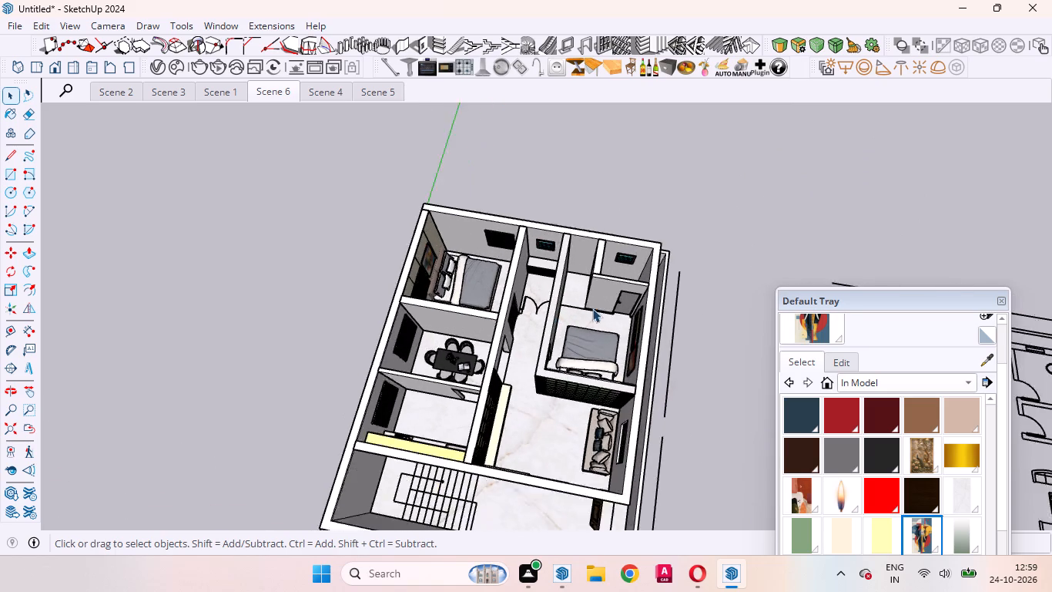
middle_click_drag(591, 286, 613, 364)
scroll(646, 276, "down", 4)
scroll(642, 361, "up", 4)
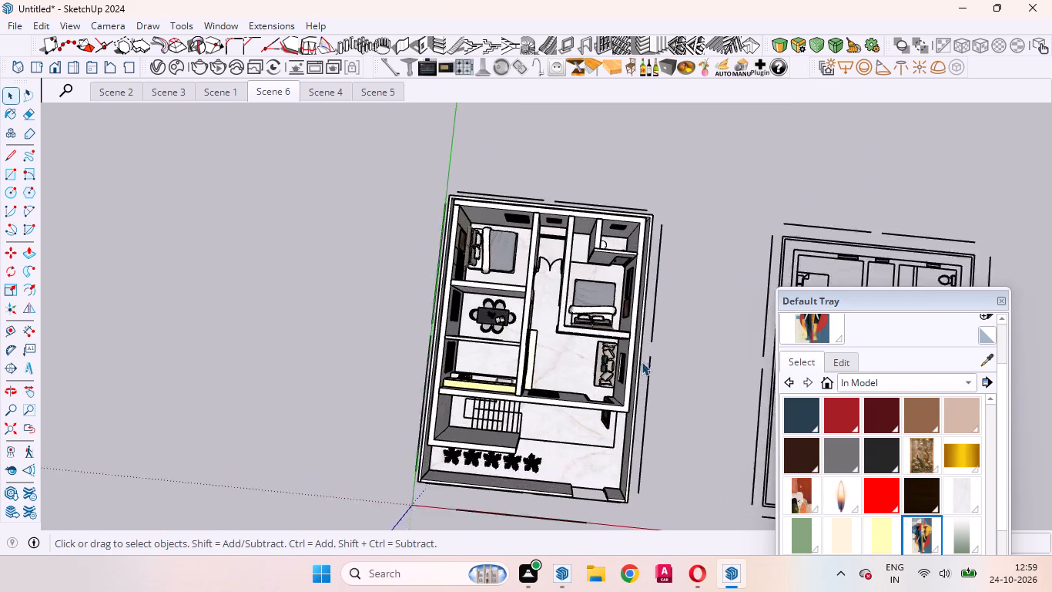
middle_click_drag(646, 367, 668, 371)
Clear the tray from the house view and delete the separate 2D floor plan beside the model from within its group.
left_click_drag(881, 304, 637, 304)
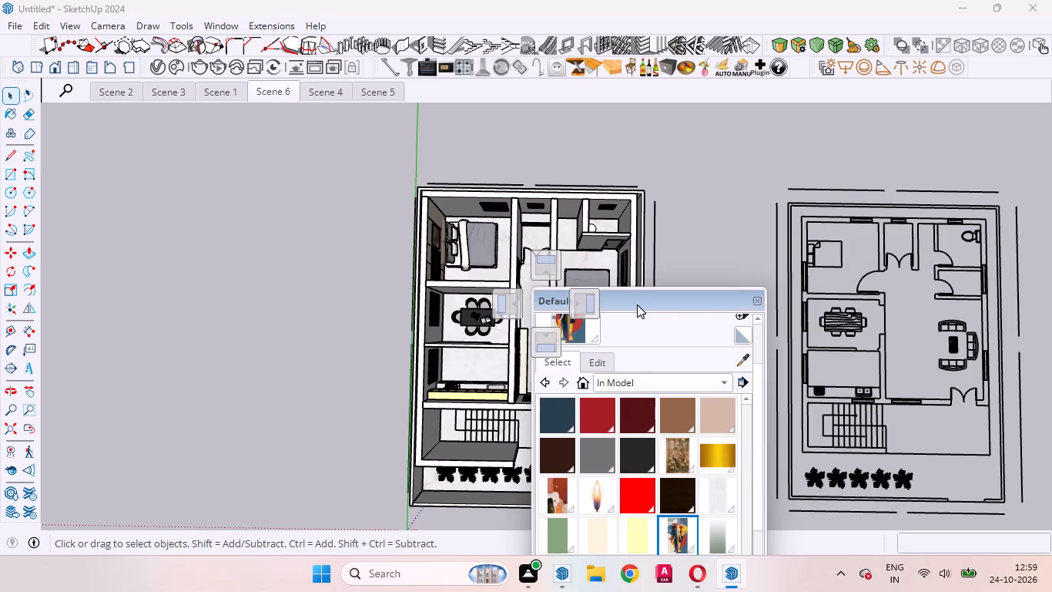
left_click_drag(637, 304, 407, 257)
left_click_drag(723, 129, 1051, 566)
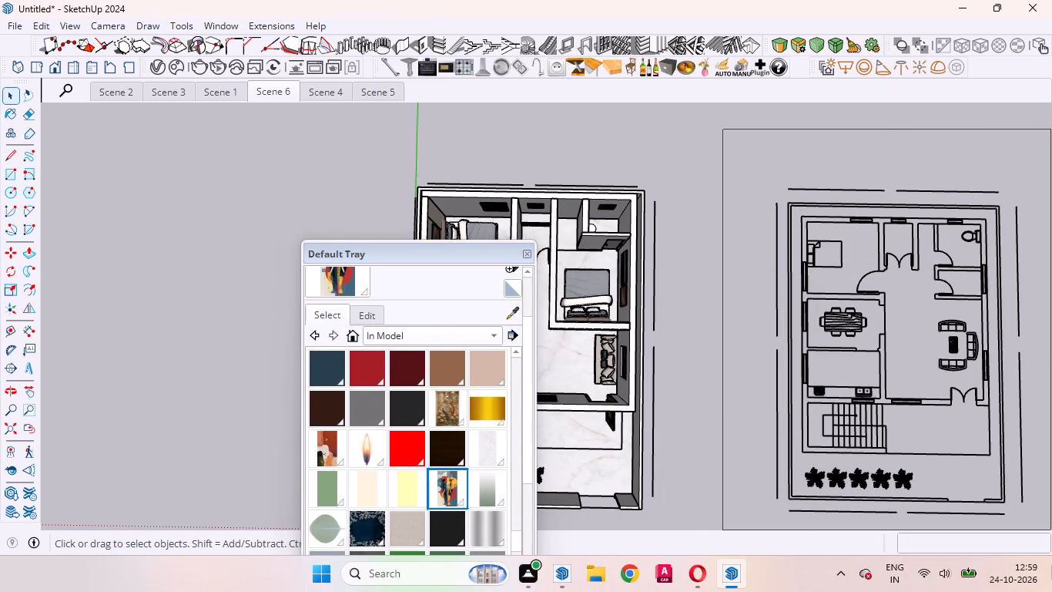
left_click_drag(1051, 566, 1051, 568)
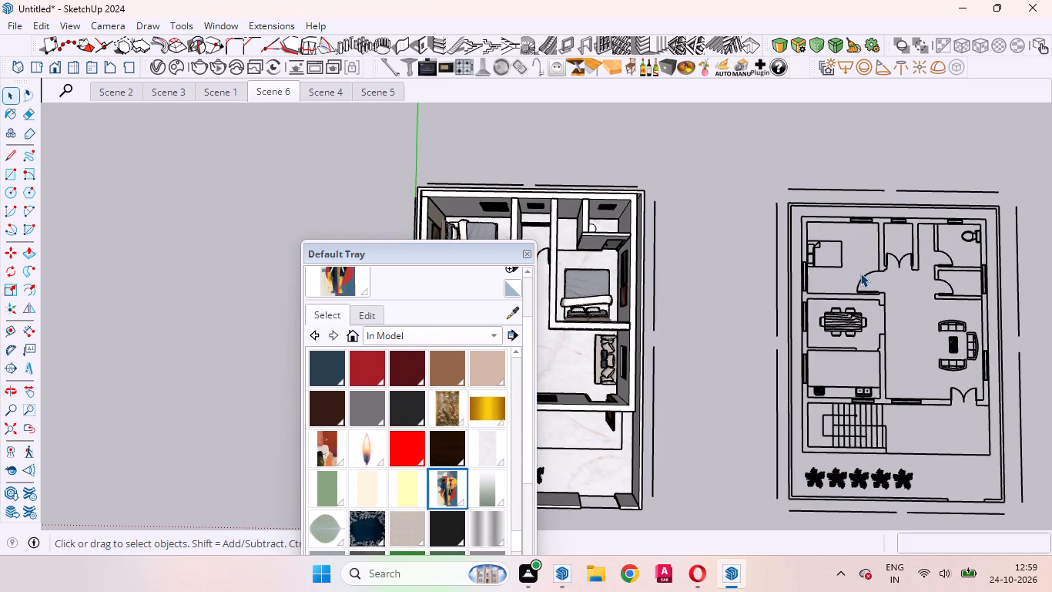
scroll(782, 239, "down", 4)
left_click_drag(997, 489, 977, 485)
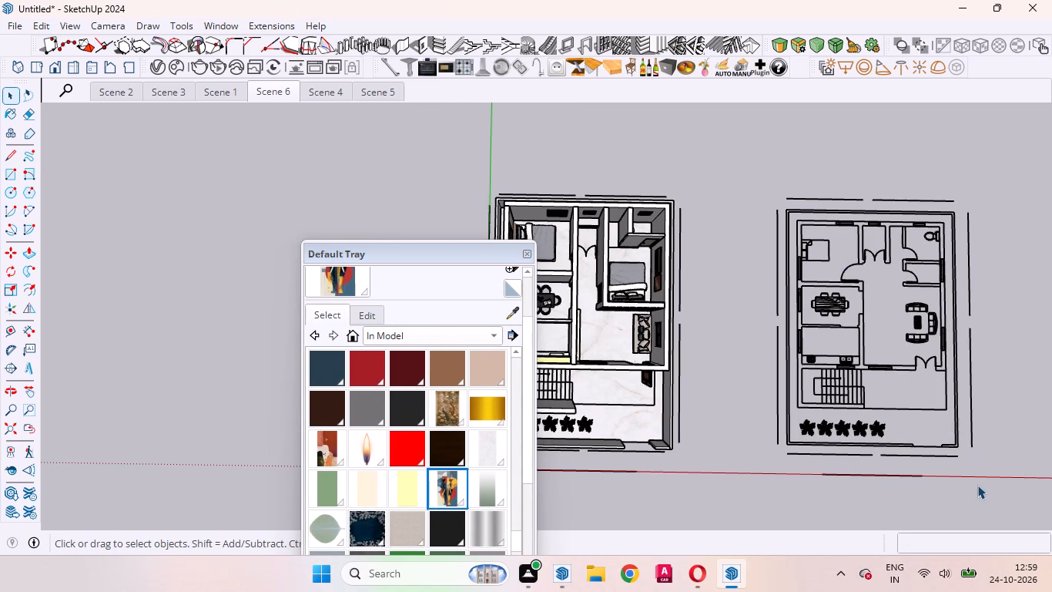
left_click_drag(977, 485, 754, 110)
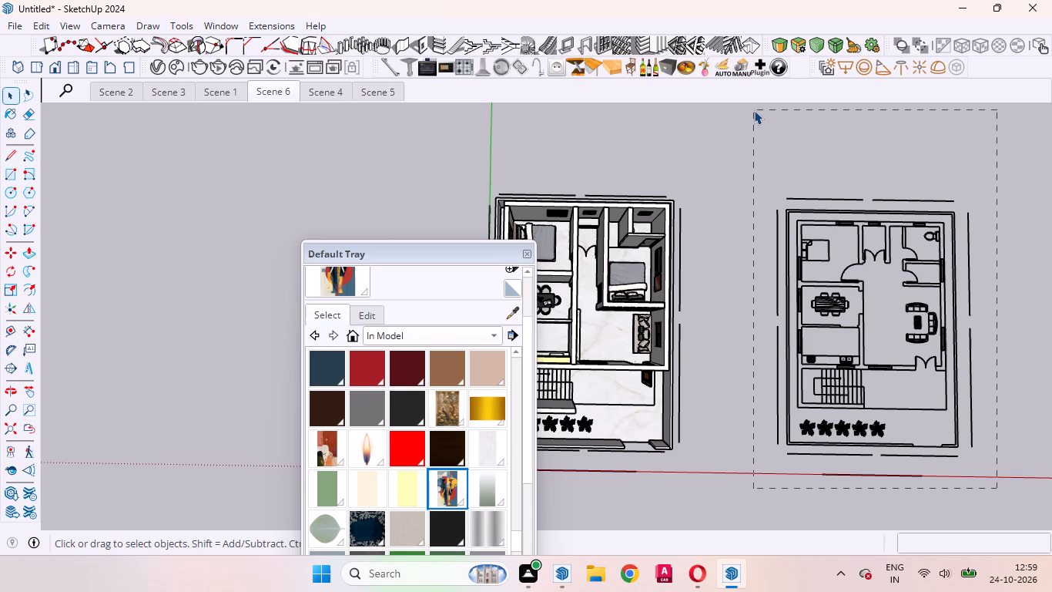
left_click(883, 448)
triple_click(882, 448)
triple_click(880, 445)
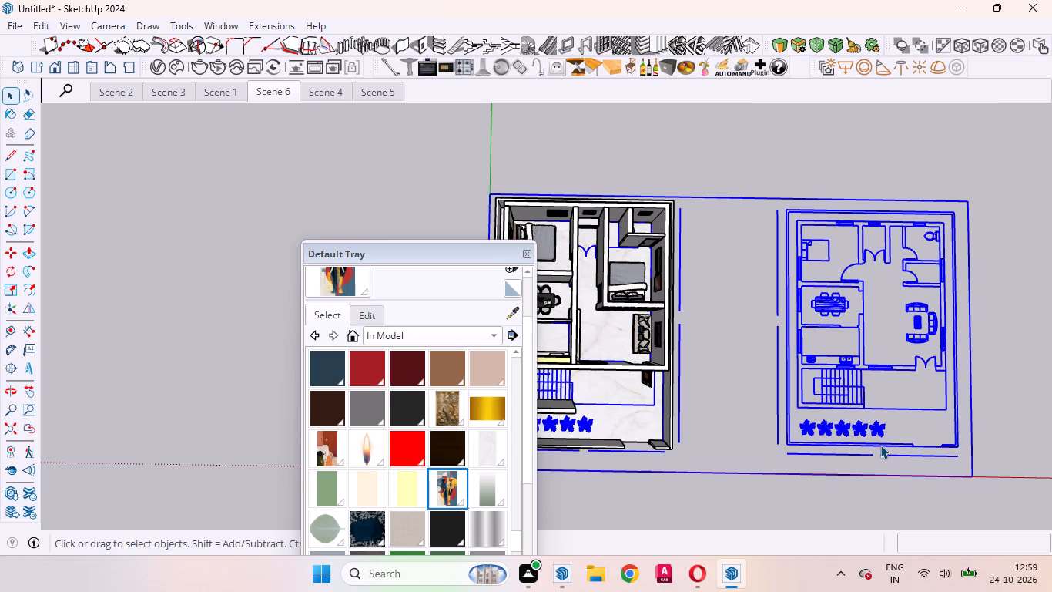
double_click(879, 443)
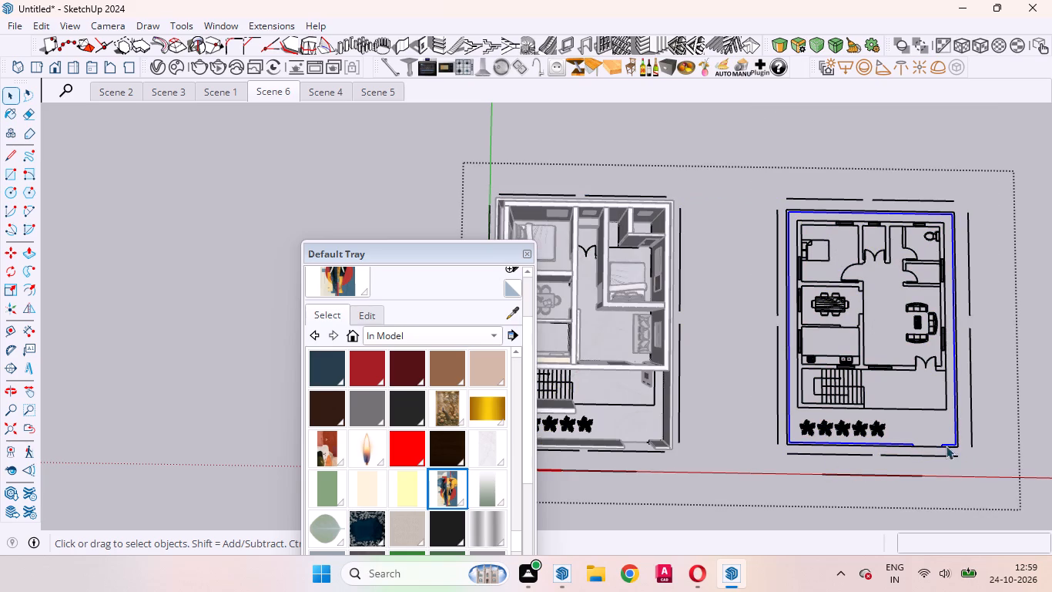
left_click_drag(1001, 506, 769, 183)
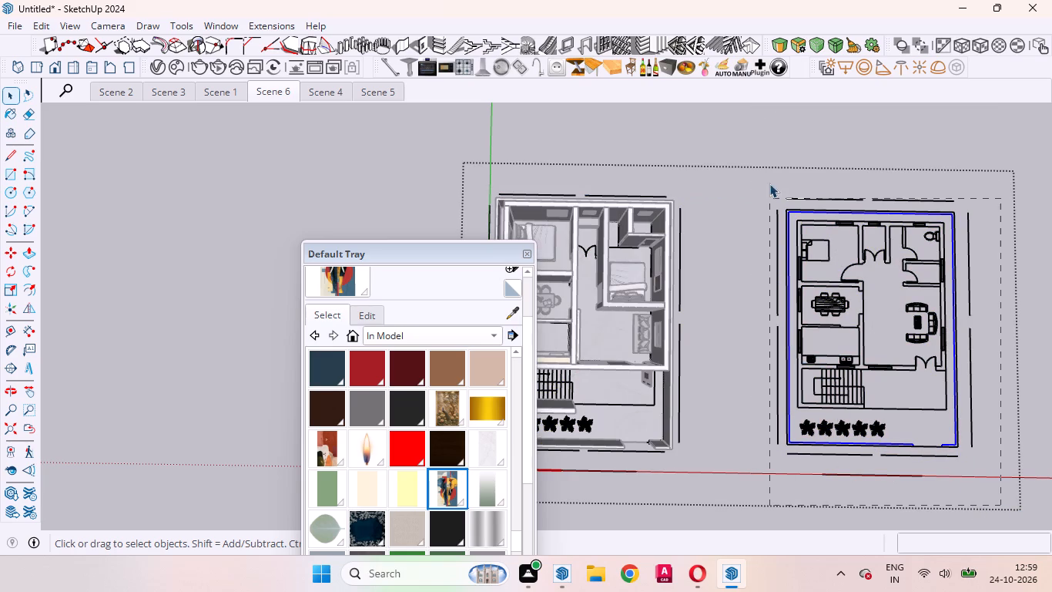
left_click_drag(769, 183, 766, 144)
key("Delete")
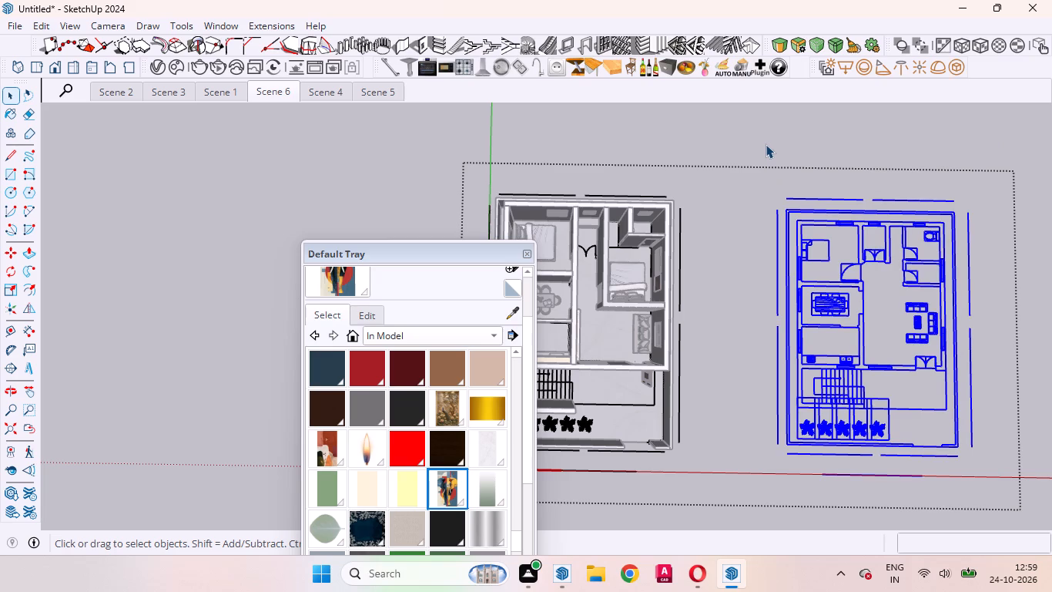
left_click_drag(427, 254, 288, 211)
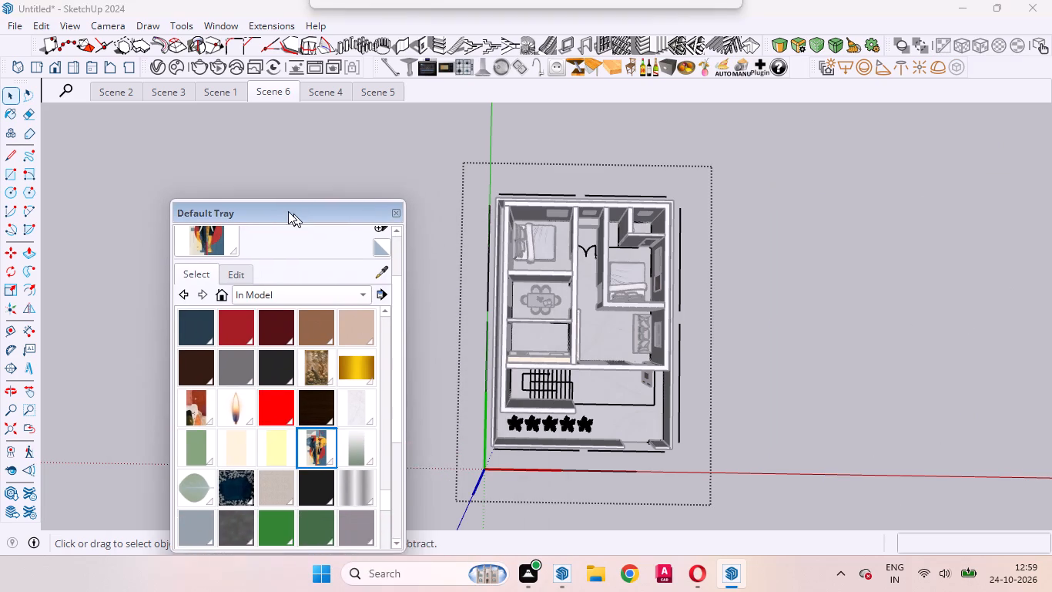
left_click_drag(288, 211, 256, 199)
triple_click(768, 281)
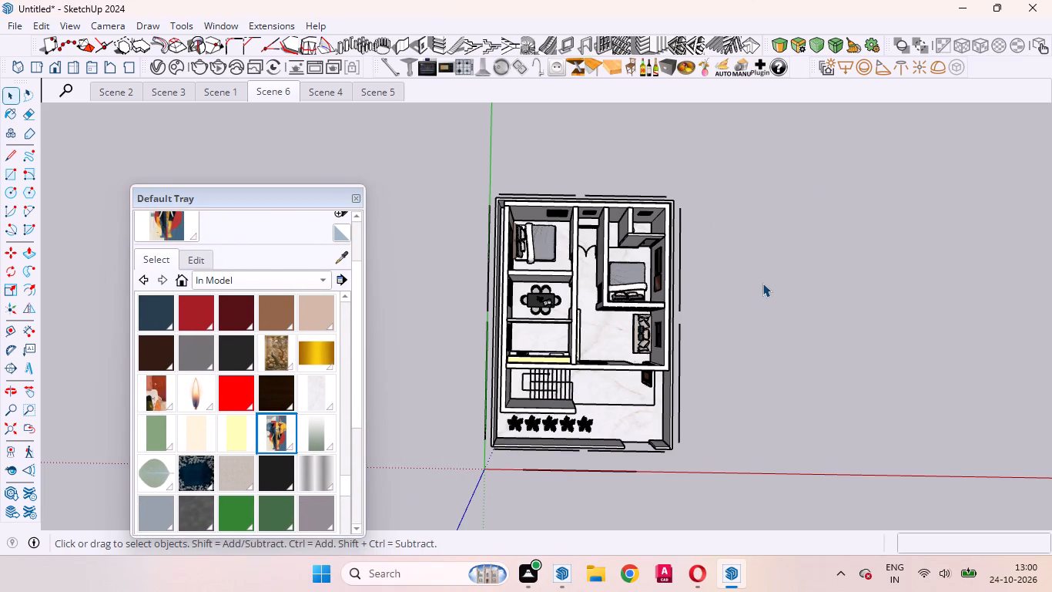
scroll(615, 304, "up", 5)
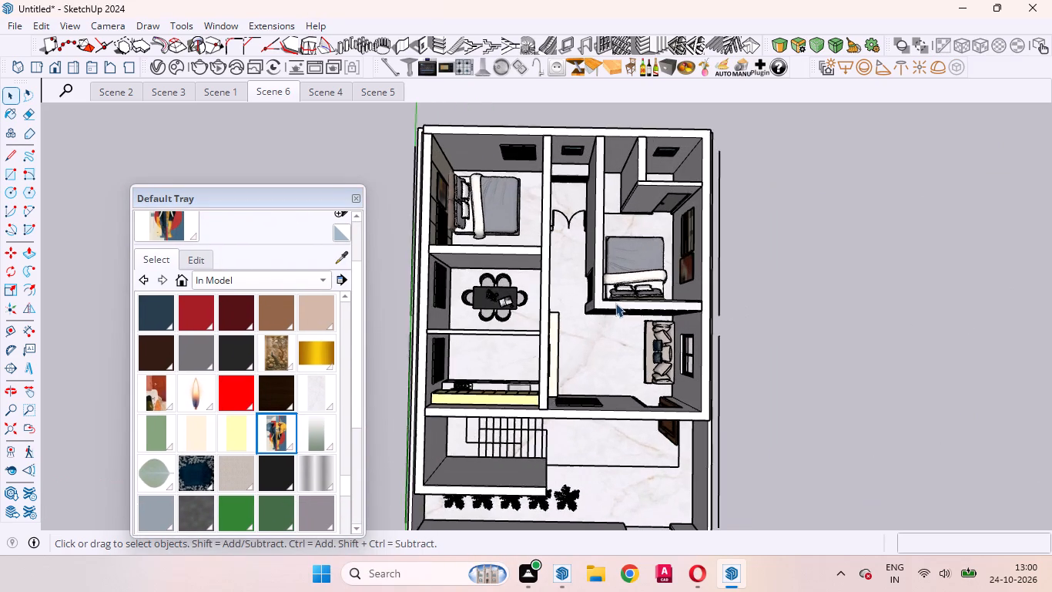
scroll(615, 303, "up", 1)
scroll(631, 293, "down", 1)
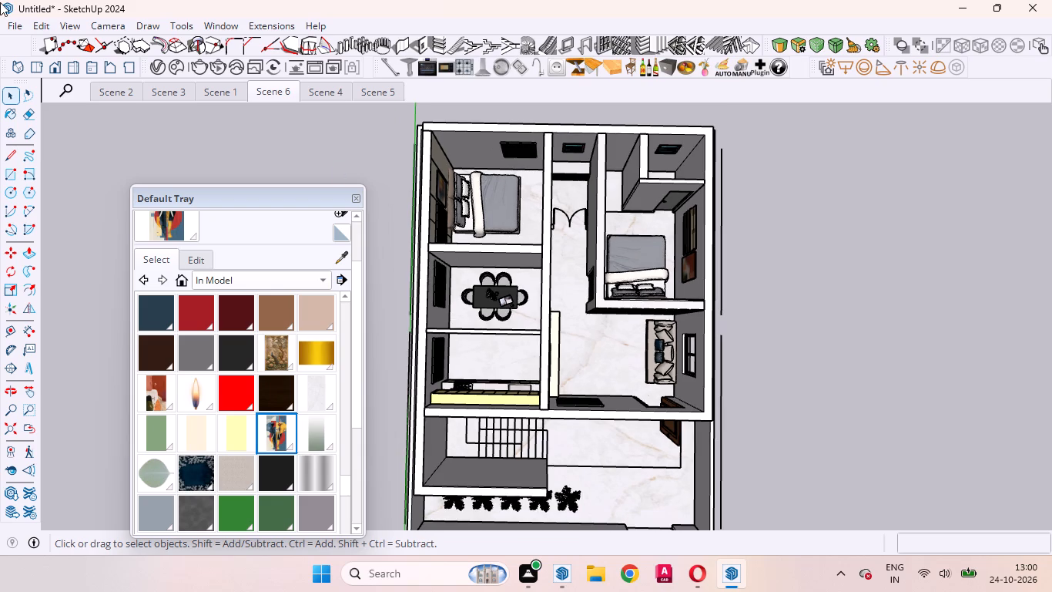
Save the model in the Documents folder as a SketchUp file named floorplan2.
left_click(13, 26)
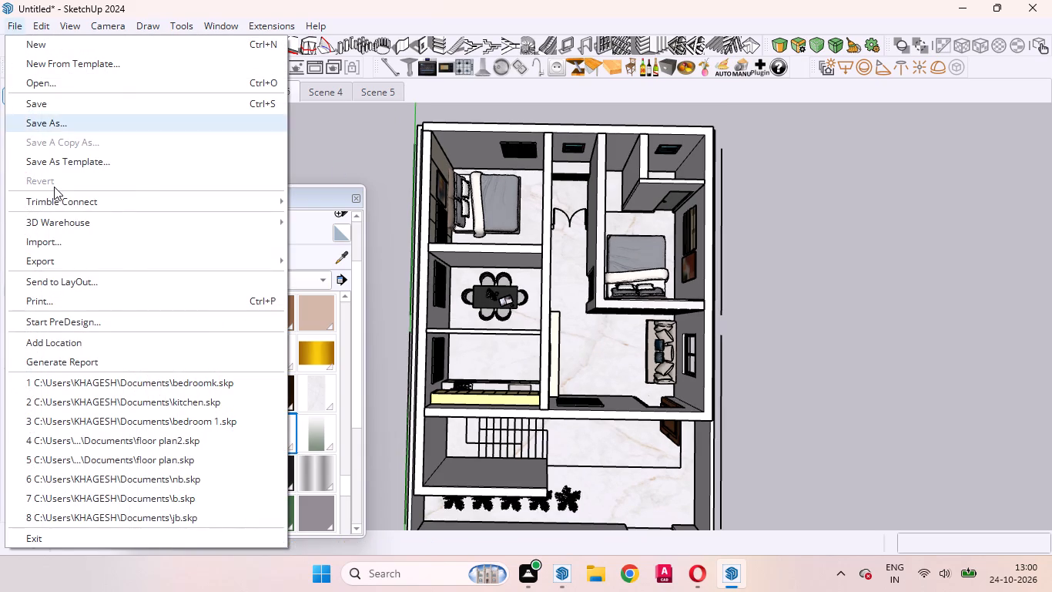
left_click(51, 107)
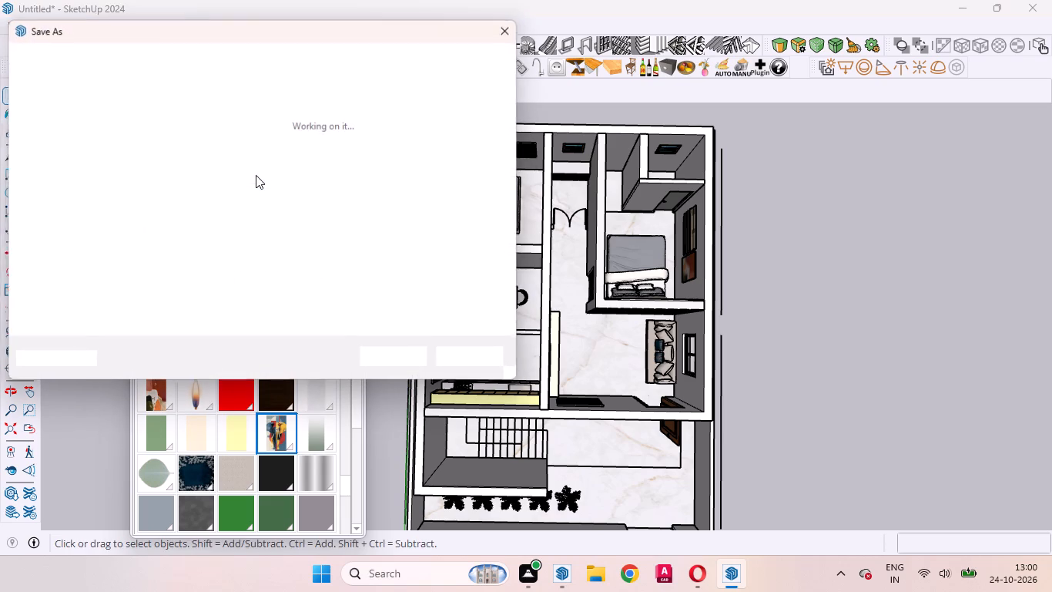
left_click(55, 196)
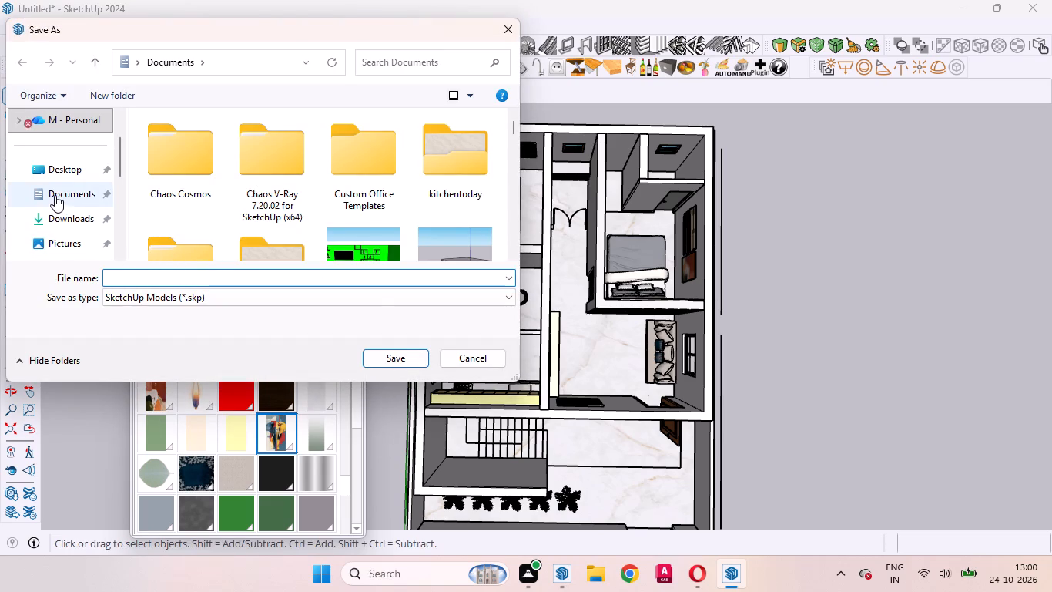
left_click(121, 301)
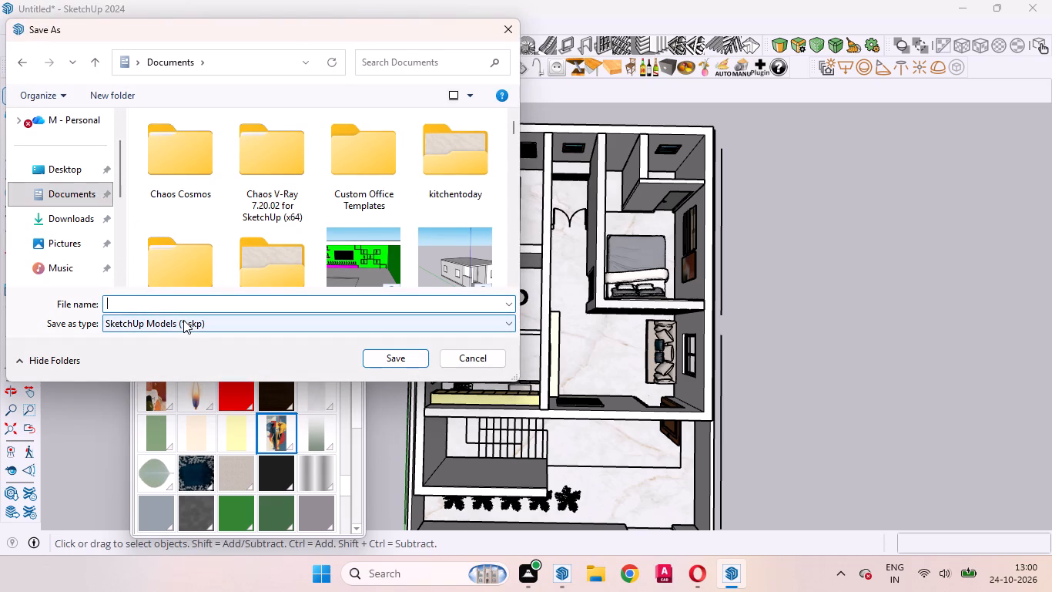
key("f")
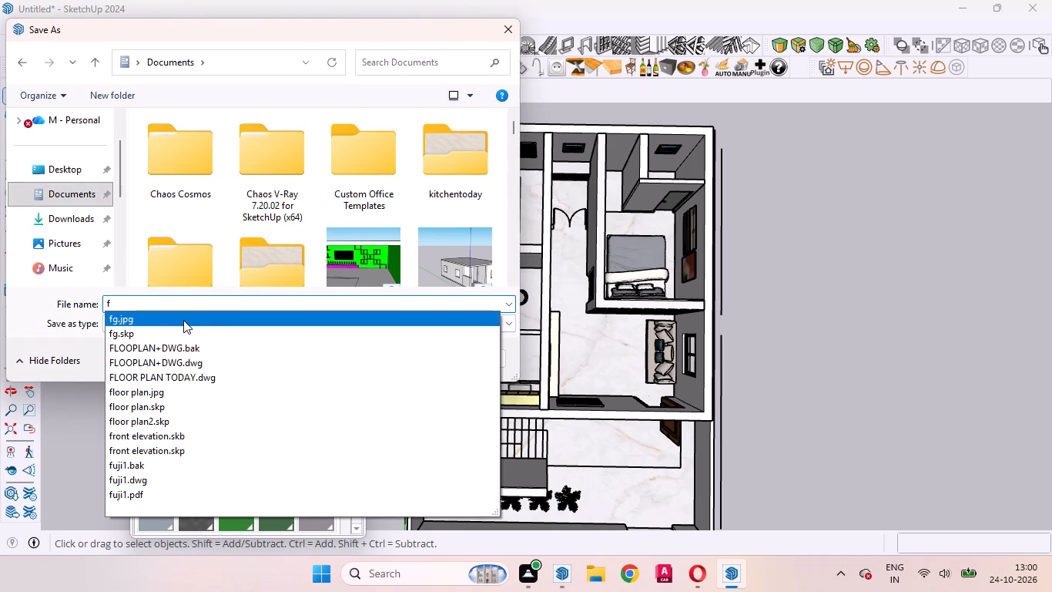
type("loorplan2")
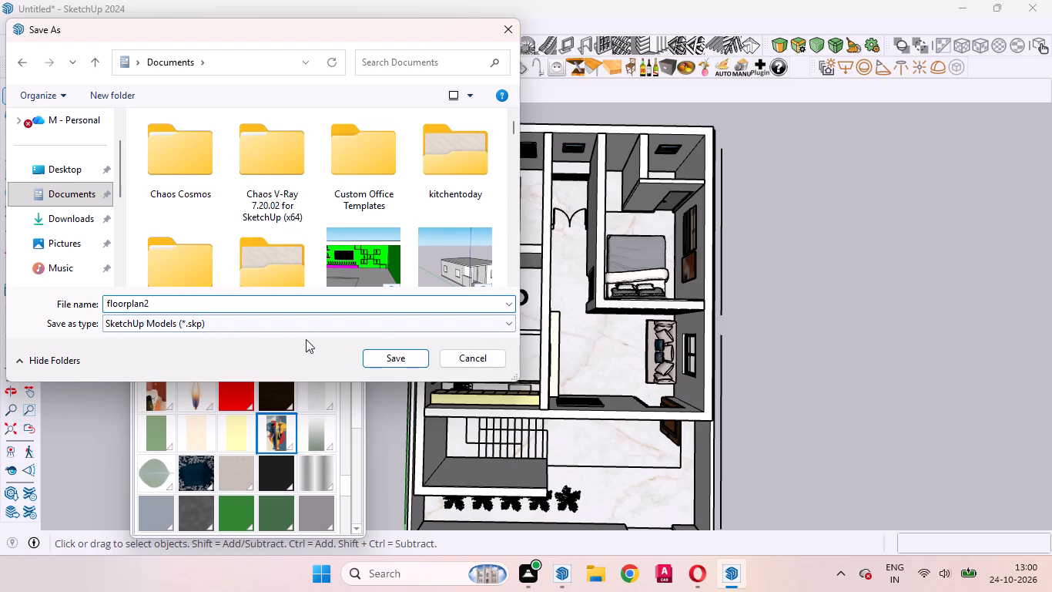
left_click(387, 361)
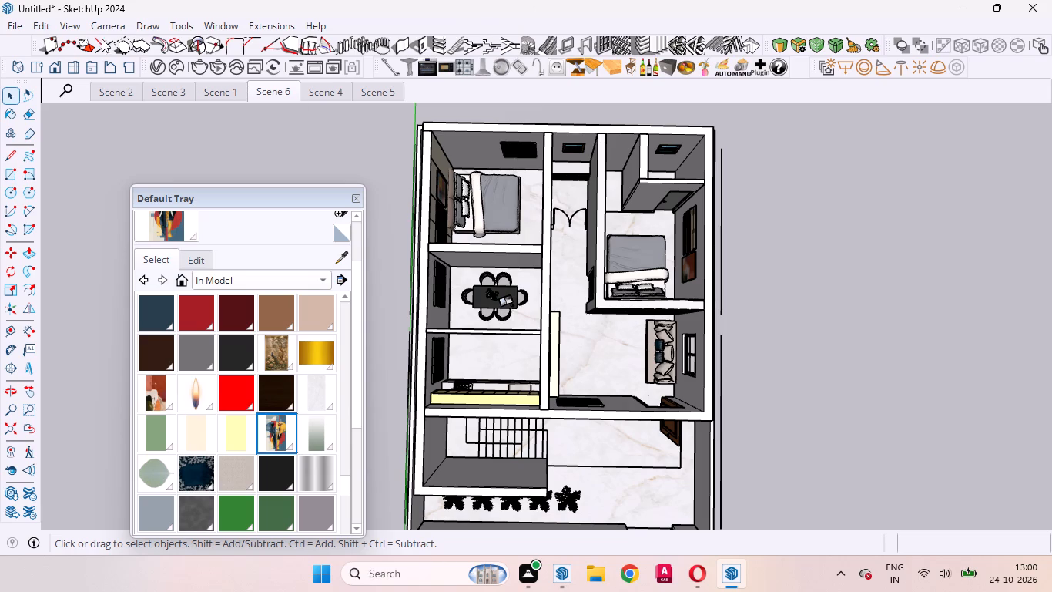
Export the current top view of the house as a 2D JPEG image named floorplan2 to the Documents folder.
left_click(12, 23)
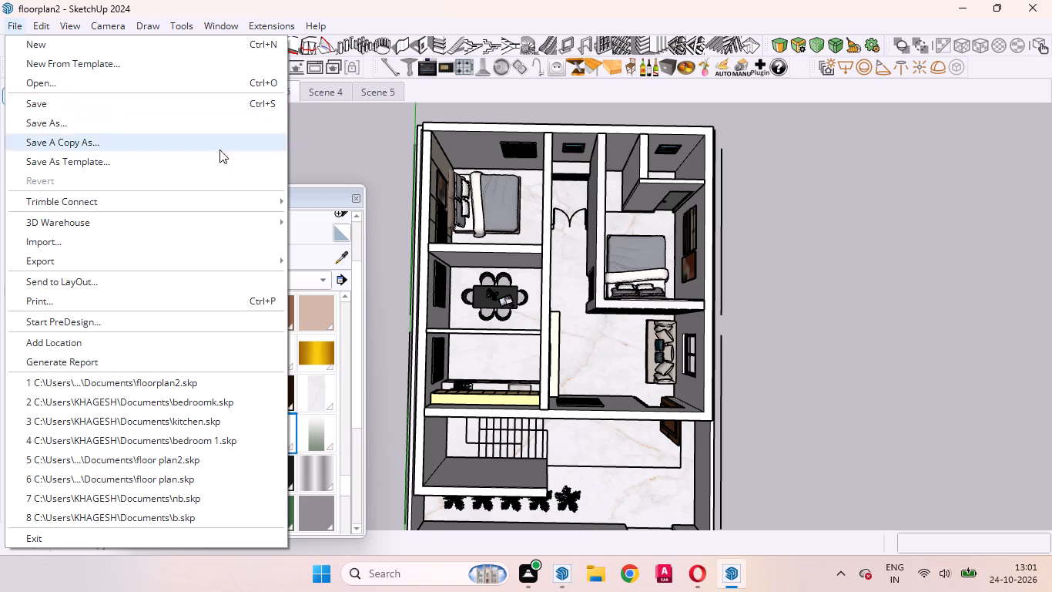
left_click(337, 150)
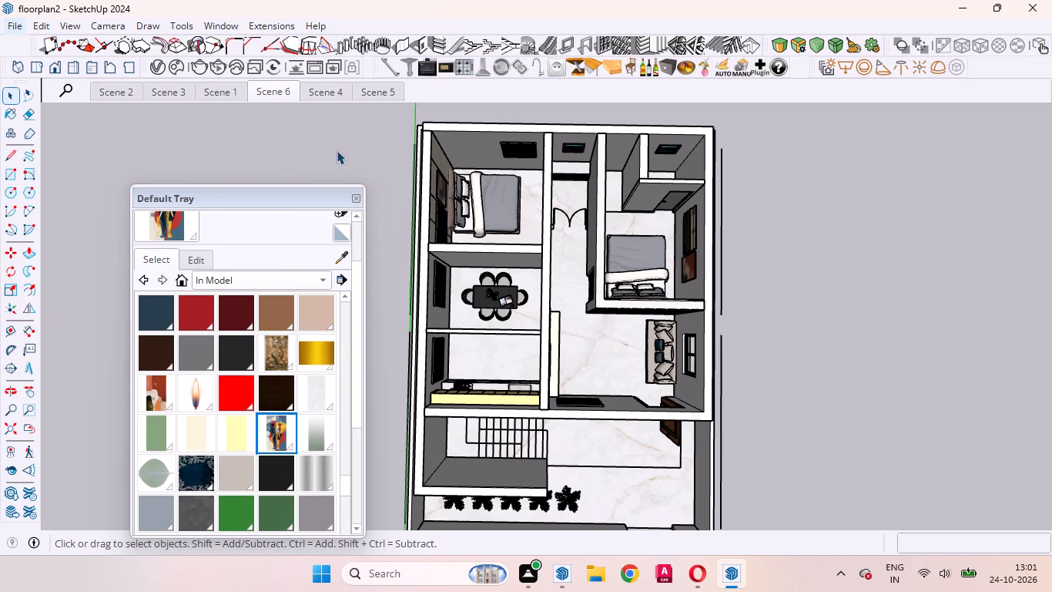
left_click(12, 22)
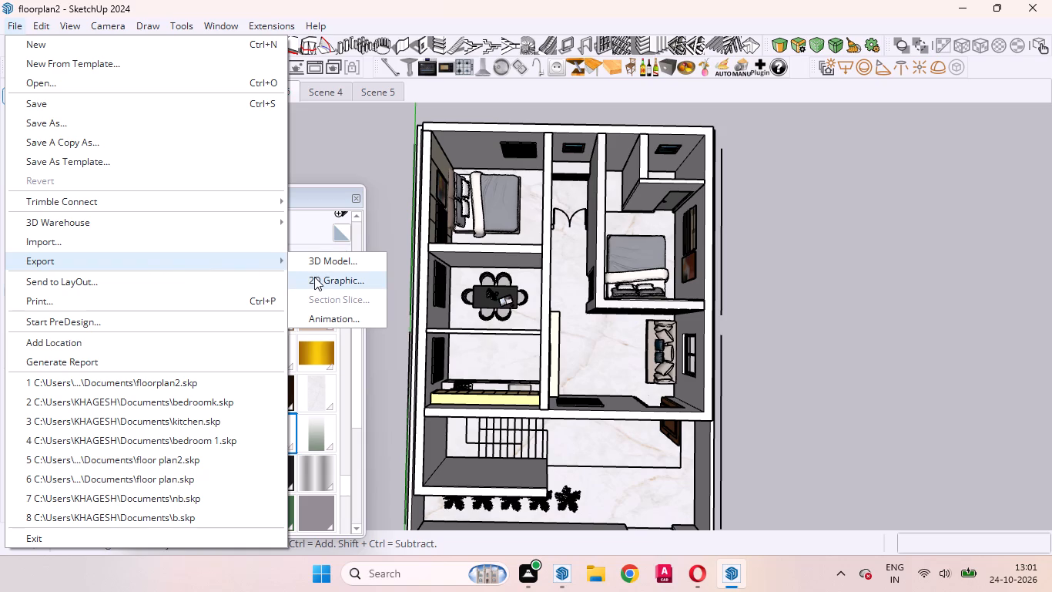
left_click(314, 277)
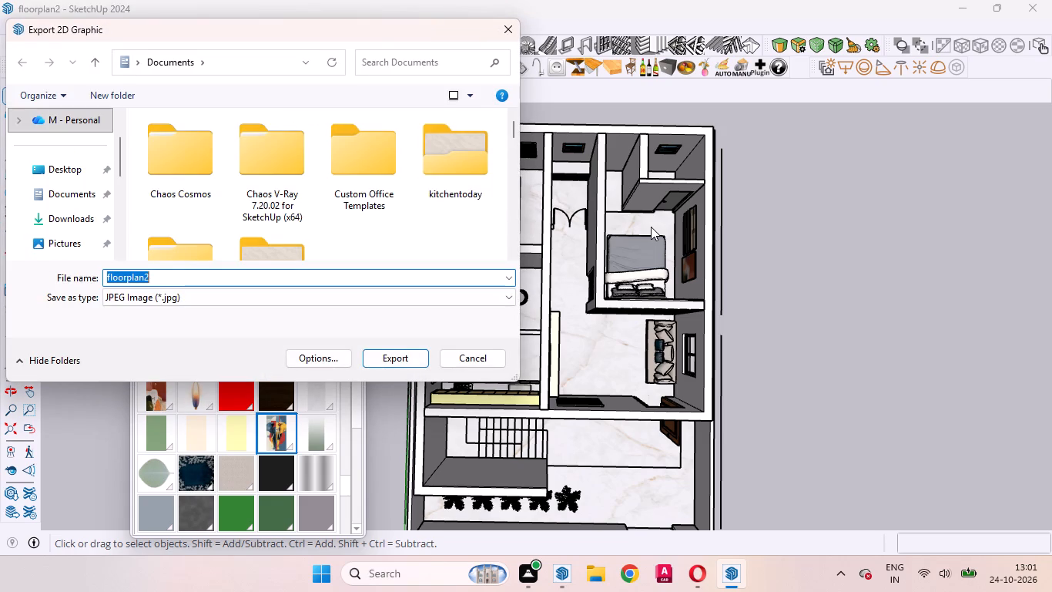
left_click(64, 192)
left_click(387, 356)
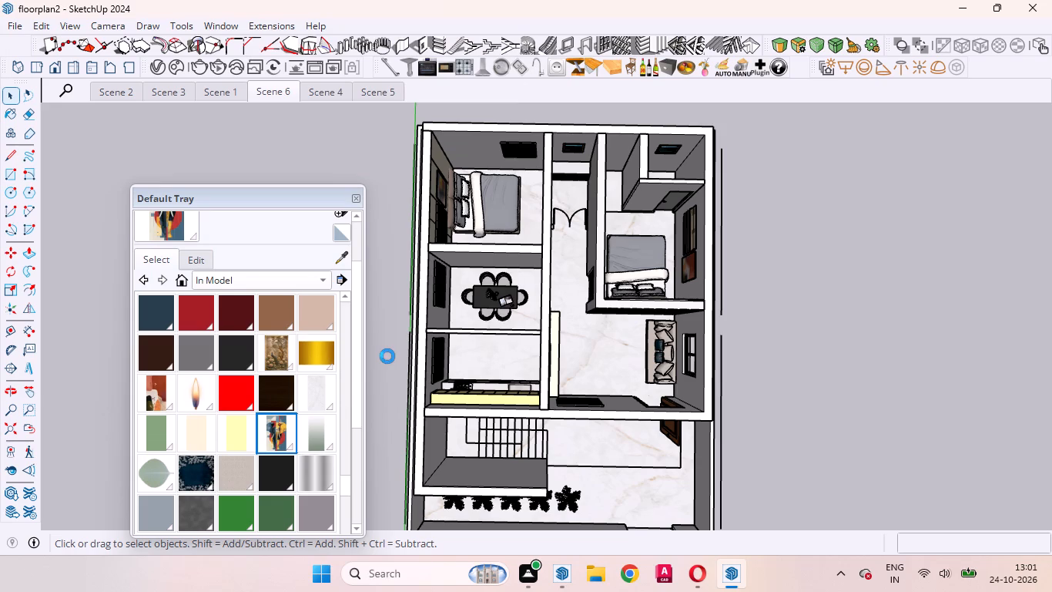